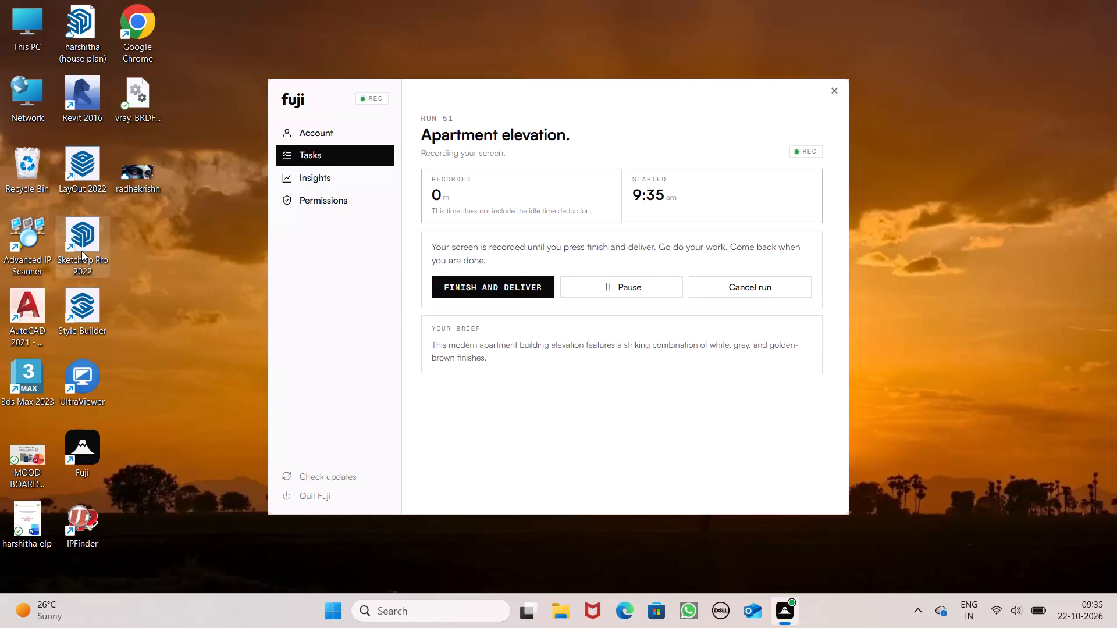
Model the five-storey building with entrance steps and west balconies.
Launch SketchUp Pro 2022 from the desktop.
{"action": "left_click", "coordinate": [78, 264]}
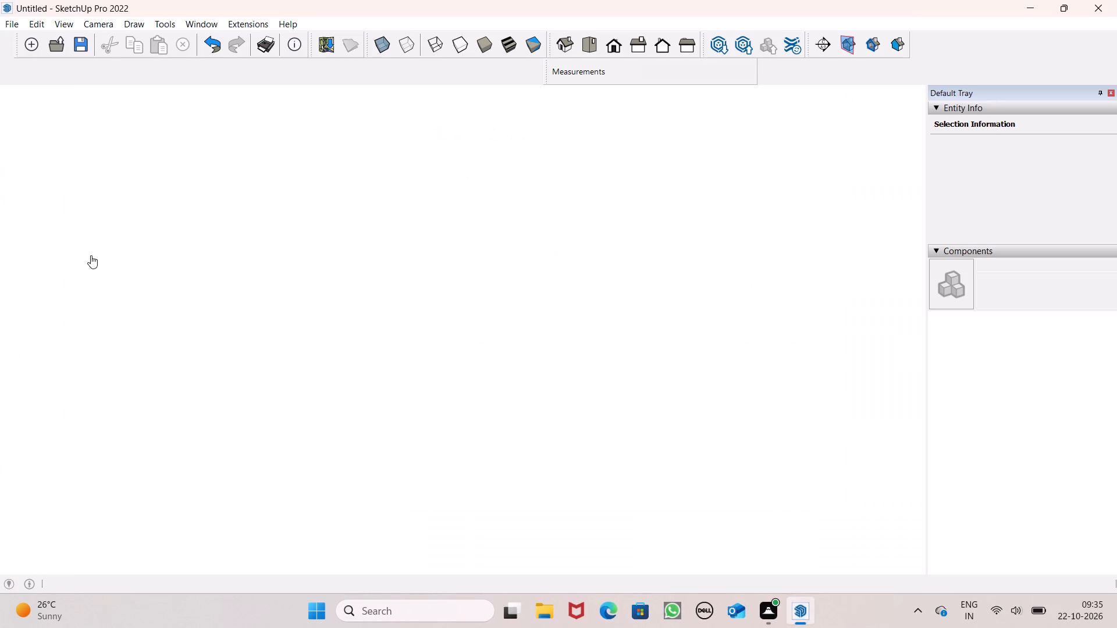
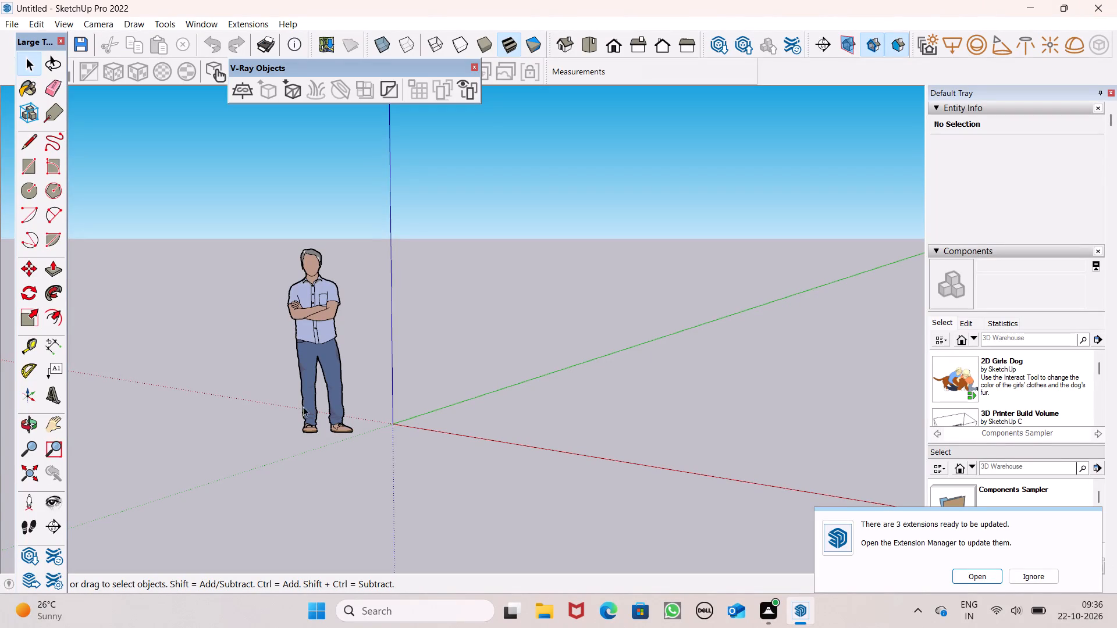
Draw a 60' by 80' rectangle on the ground plane in top view, close to the origin.
{"action": "left_click", "coordinate": [586, 52]}
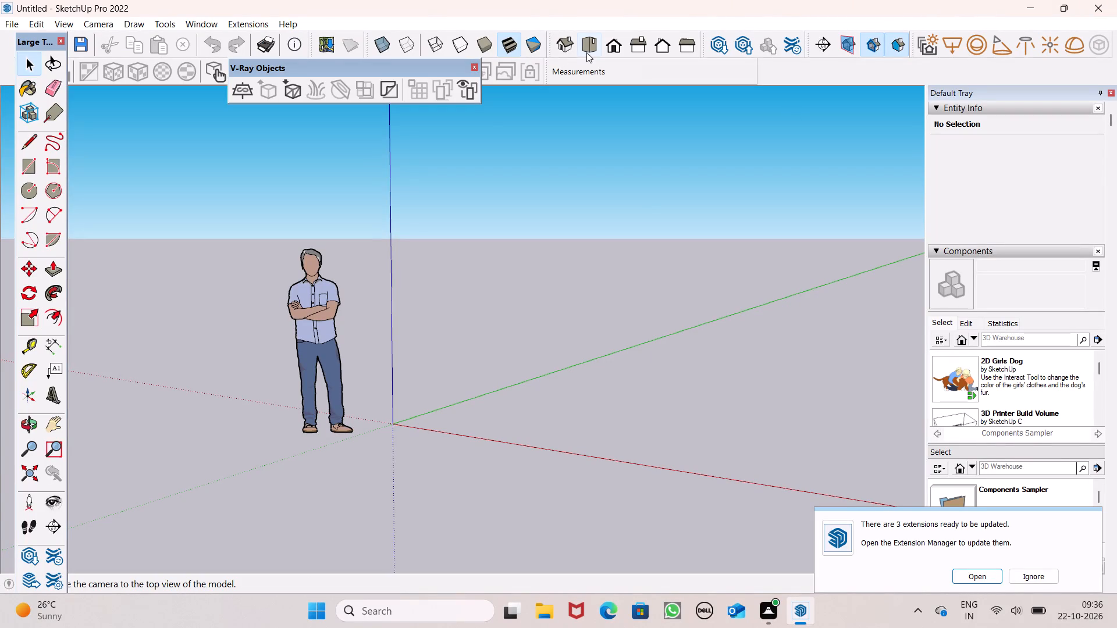
{"action": "scroll", "coordinate": [324, 391], "scroll_direction": "down", "scroll_amount": 16}
{"action": "scroll", "coordinate": [304, 420], "scroll_direction": "down", "scroll_amount": 8}
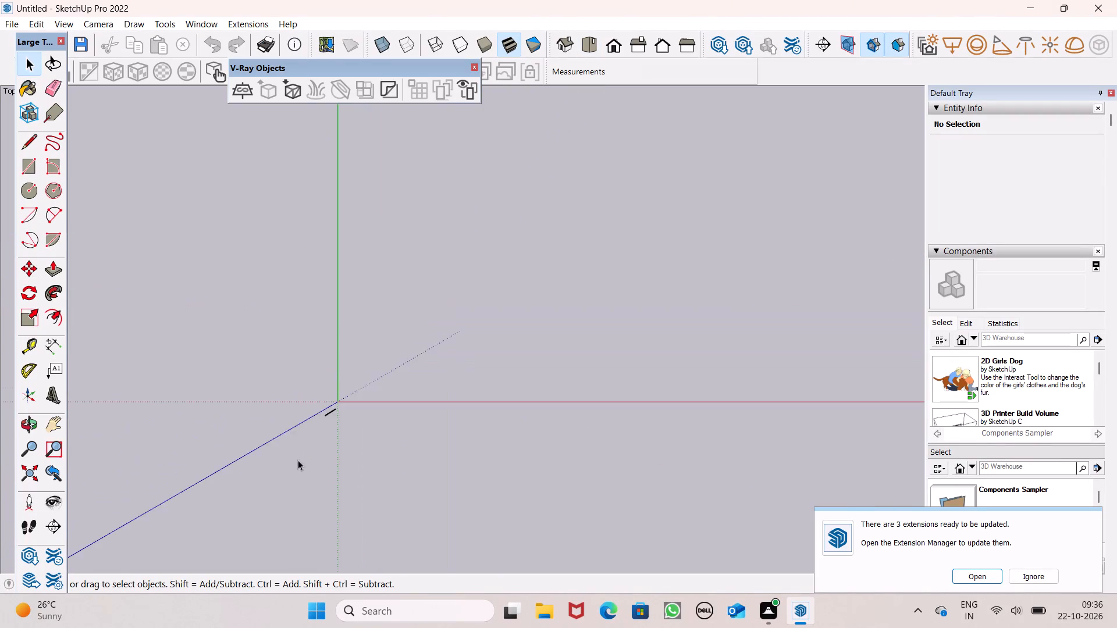
{"action": "scroll", "coordinate": [298, 452], "scroll_direction": "down", "scroll_amount": 14}
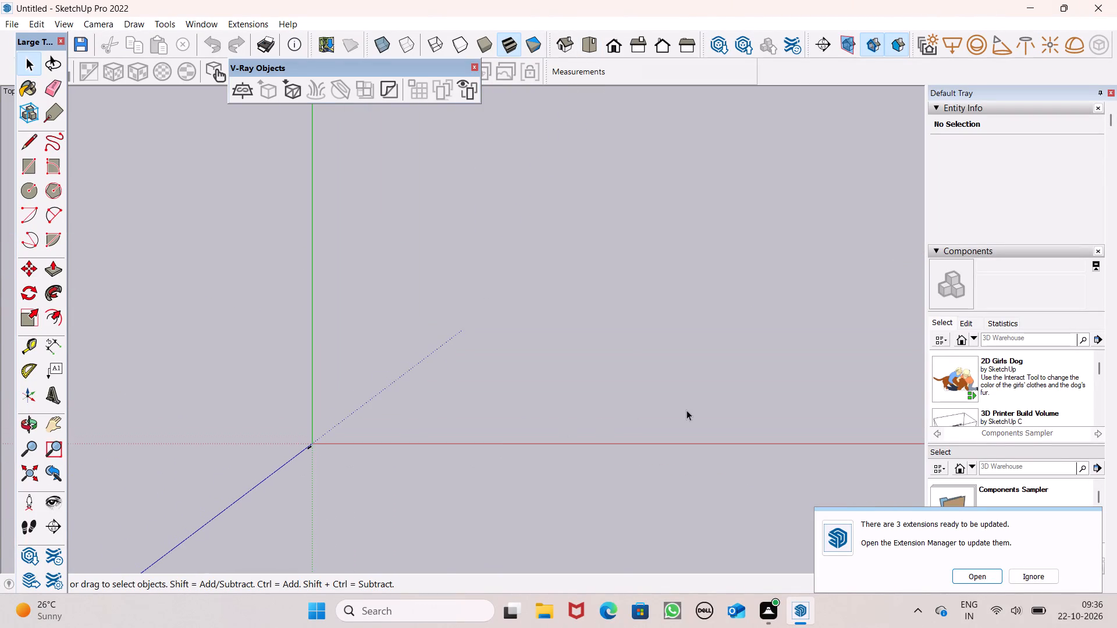
{"action": "scroll", "coordinate": [686, 410], "scroll_direction": "up", "scroll_amount": 3}
{"action": "scroll", "coordinate": [273, 372], "scroll_direction": "up", "scroll_amount": 5}
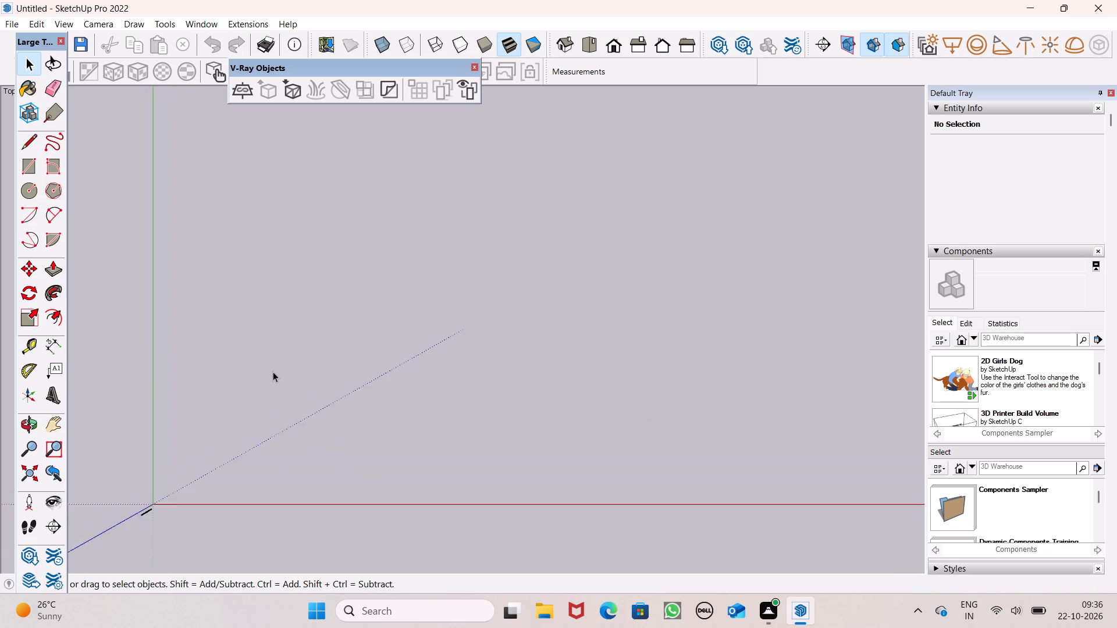
{"action": "scroll", "coordinate": [273, 372], "scroll_direction": "up", "scroll_amount": 1}
{"action": "scroll", "coordinate": [697, 542], "scroll_direction": "up", "scroll_amount": 1}
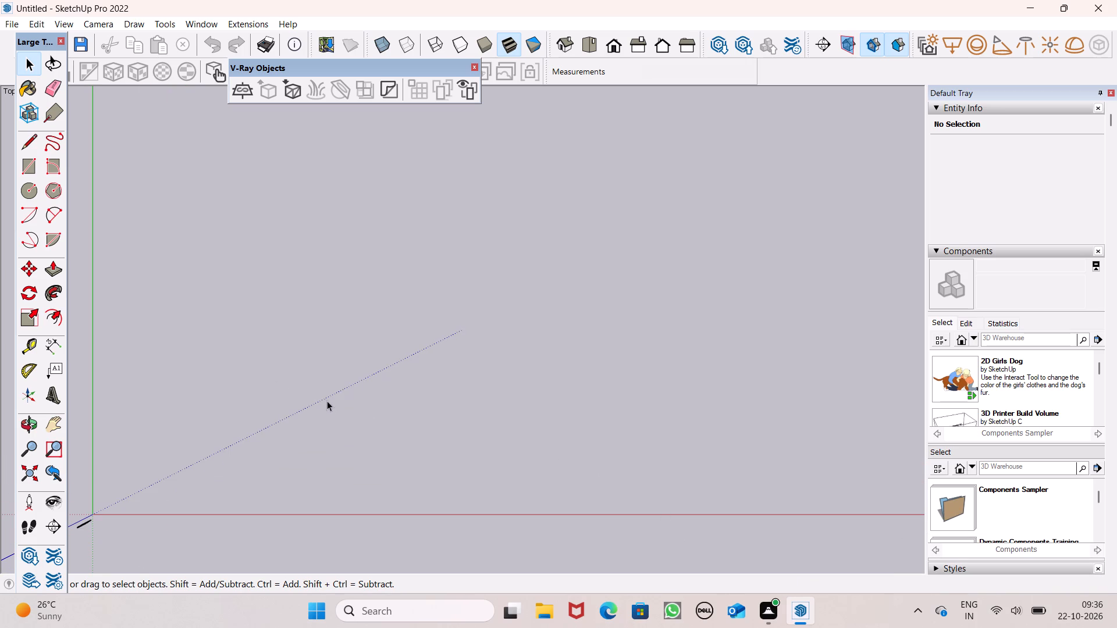
{"action": "scroll", "coordinate": [128, 366], "scroll_direction": "up", "scroll_amount": 2}
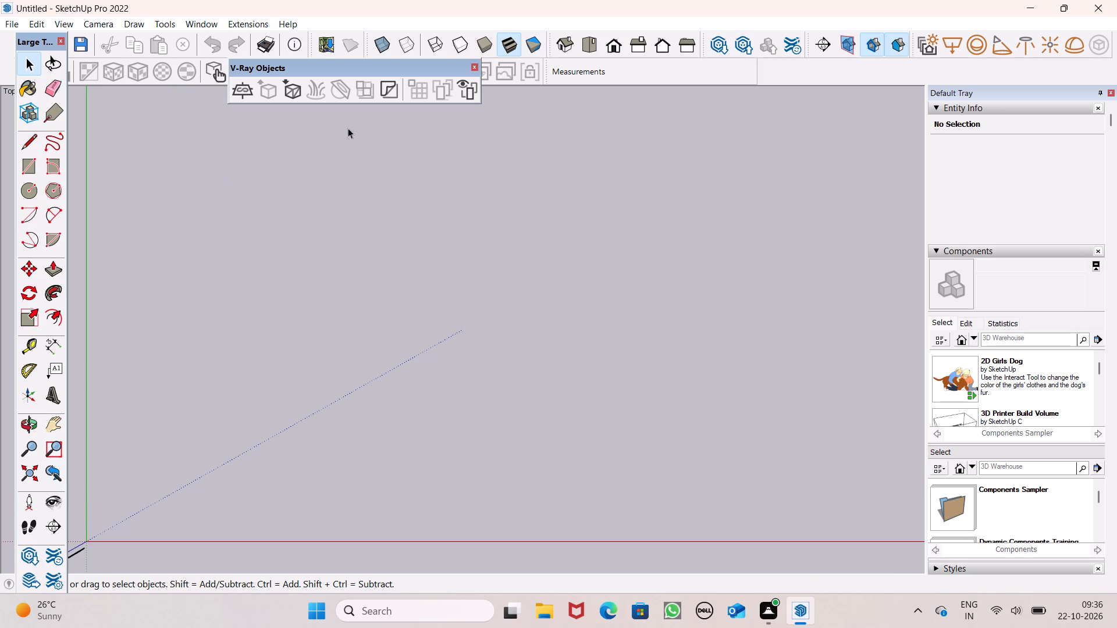
{"action": "left_click", "coordinate": [24, 170]}
{"action": "scroll", "coordinate": [284, 181], "scroll_direction": "down", "scroll_amount": 2}
{"action": "left_click", "coordinate": [187, 187]}
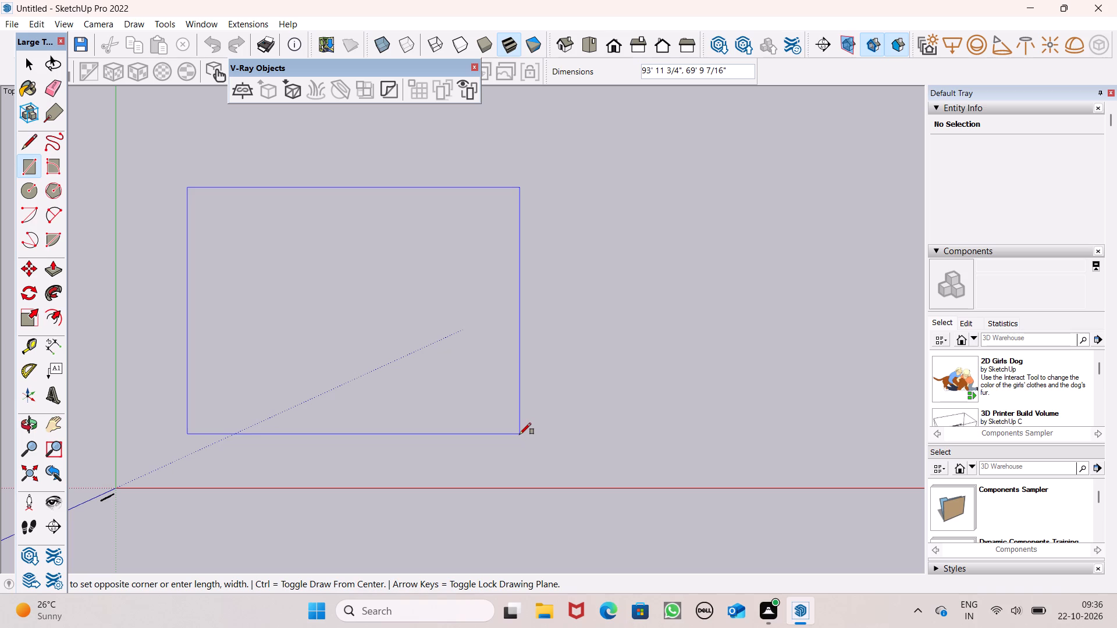
{"action": "type", "text": "60'"}
{"action": "type", "text": ",8"}
{"action": "type", "text": "0'"}
{"action": "key", "text": "Return"}
{"action": "key", "text": "space"}
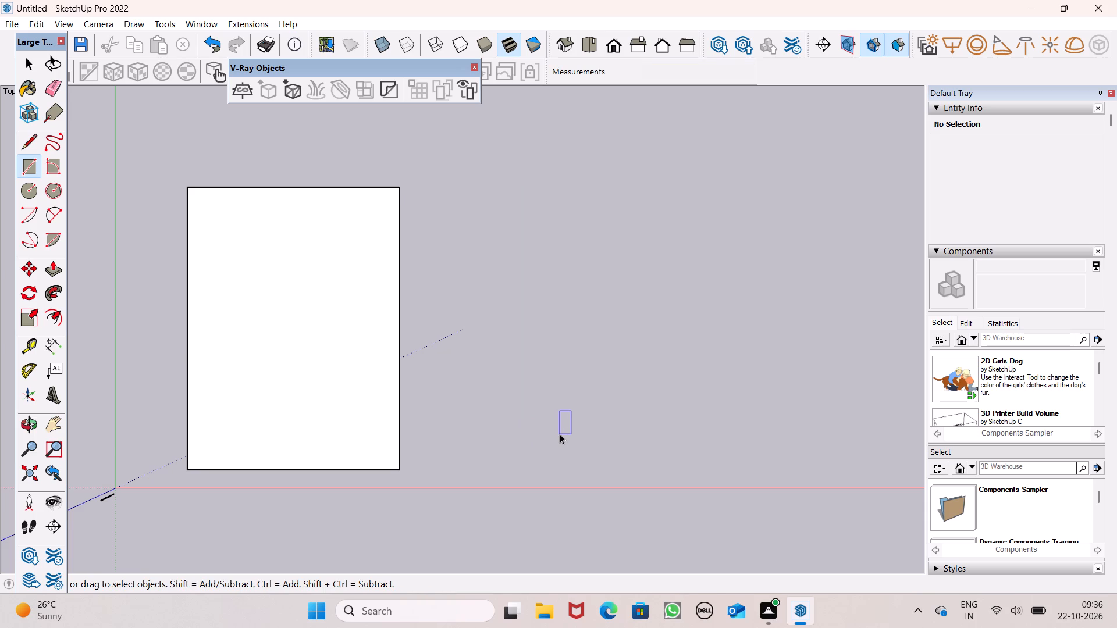
Move the whole rectangle farther from the origin, along both the red and green axes.
{"action": "scroll", "coordinate": [566, 428], "scroll_direction": "down", "scroll_amount": 2}
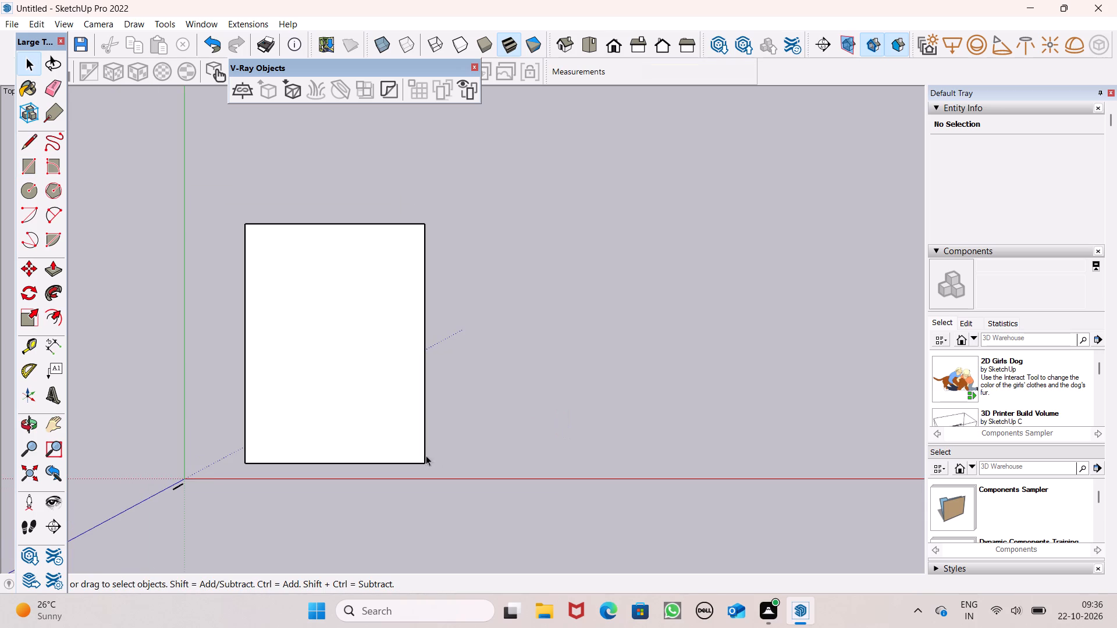
{"action": "middle_click_drag", "start_coordinate": [328, 450], "coordinate": [348, 224]}
{"action": "scroll", "coordinate": [296, 339], "scroll_direction": "down", "scroll_amount": 2}
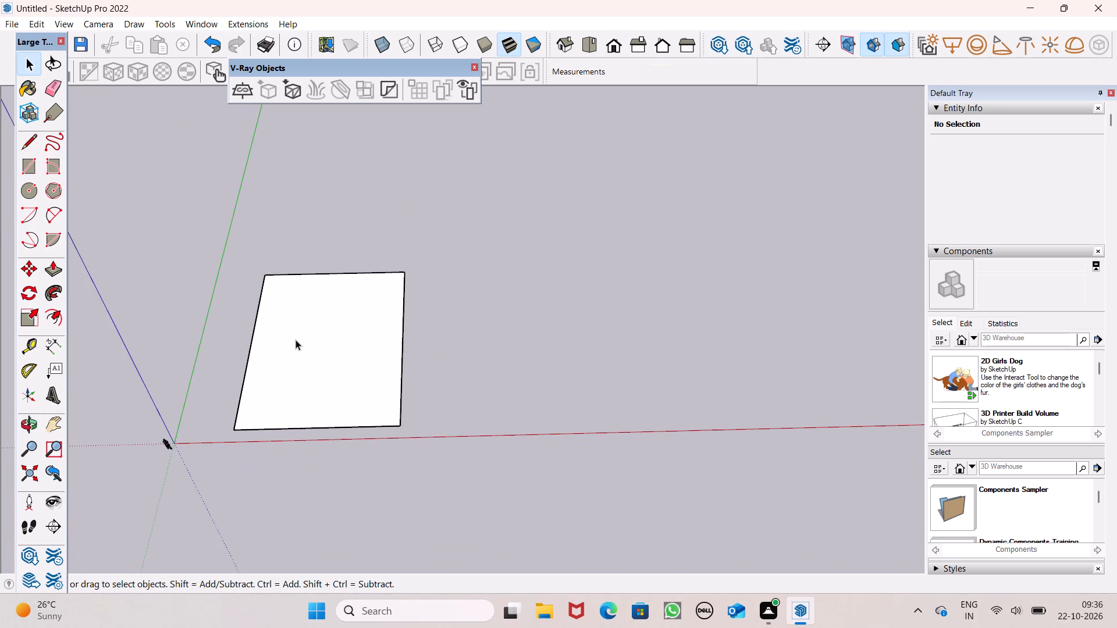
{"action": "middle_click_drag", "start_coordinate": [301, 354], "coordinate": [280, 556]}
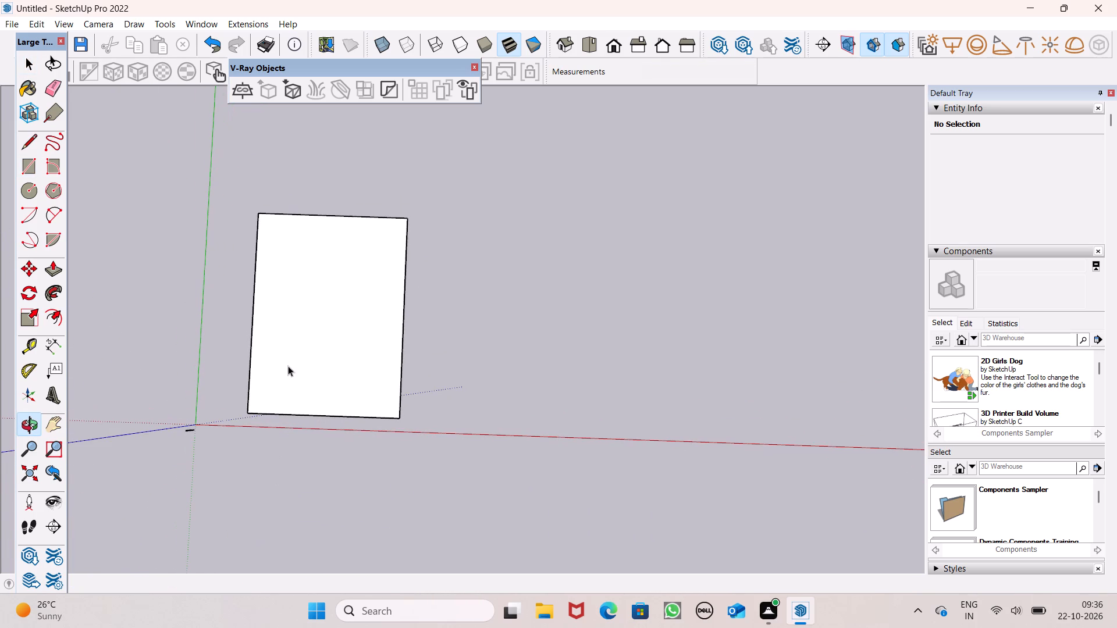
{"action": "scroll", "coordinate": [288, 366], "scroll_direction": "up", "scroll_amount": 4}
{"action": "triple_click", "coordinate": [293, 362]}
{"action": "scroll", "coordinate": [295, 361], "scroll_direction": "down", "scroll_amount": 5}
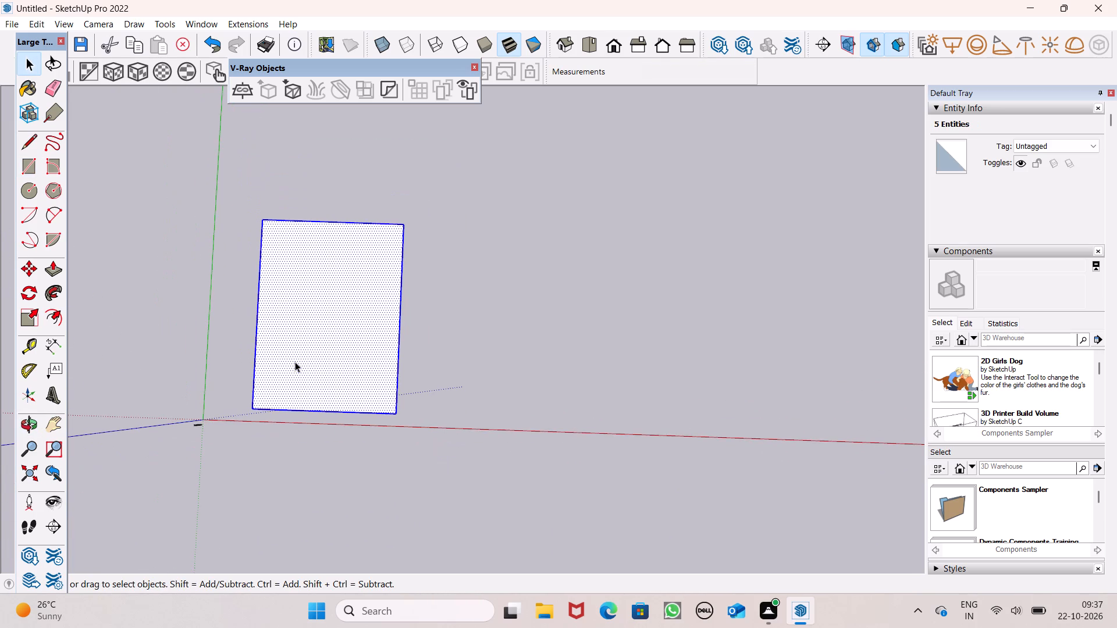
{"action": "key", "text": "m"}
{"action": "key", "text": "Return"}
{"action": "left_click_drag", "start_coordinate": [300, 366], "coordinate": [396, 304]}
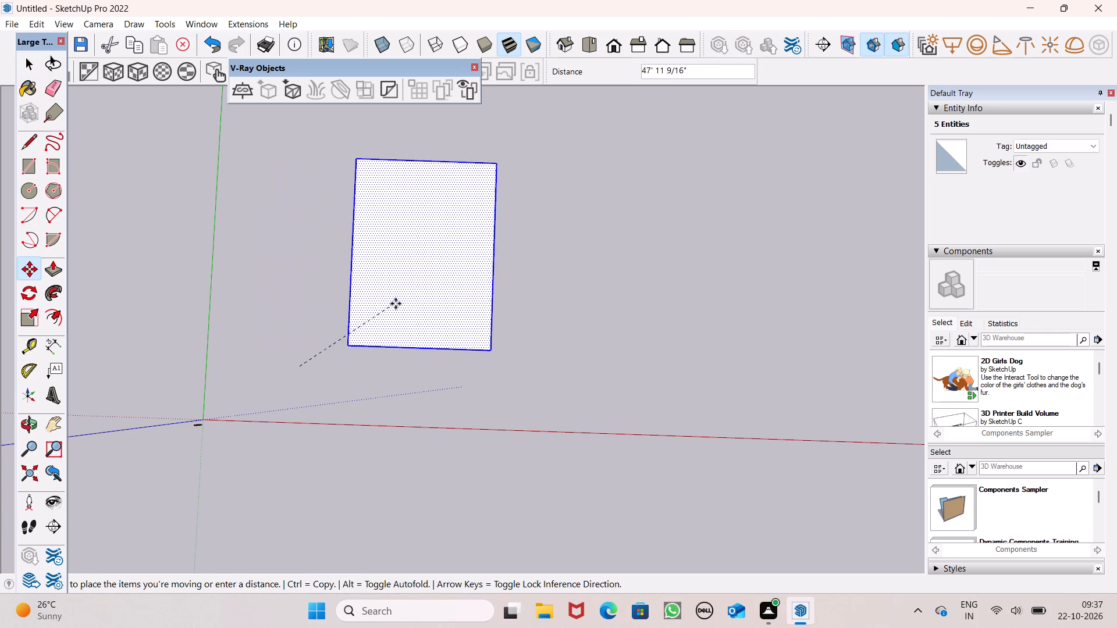
{"action": "left_click_drag", "start_coordinate": [396, 304], "coordinate": [417, 302]}
{"action": "key", "text": "space"}
{"action": "left_click", "coordinate": [595, 359]}
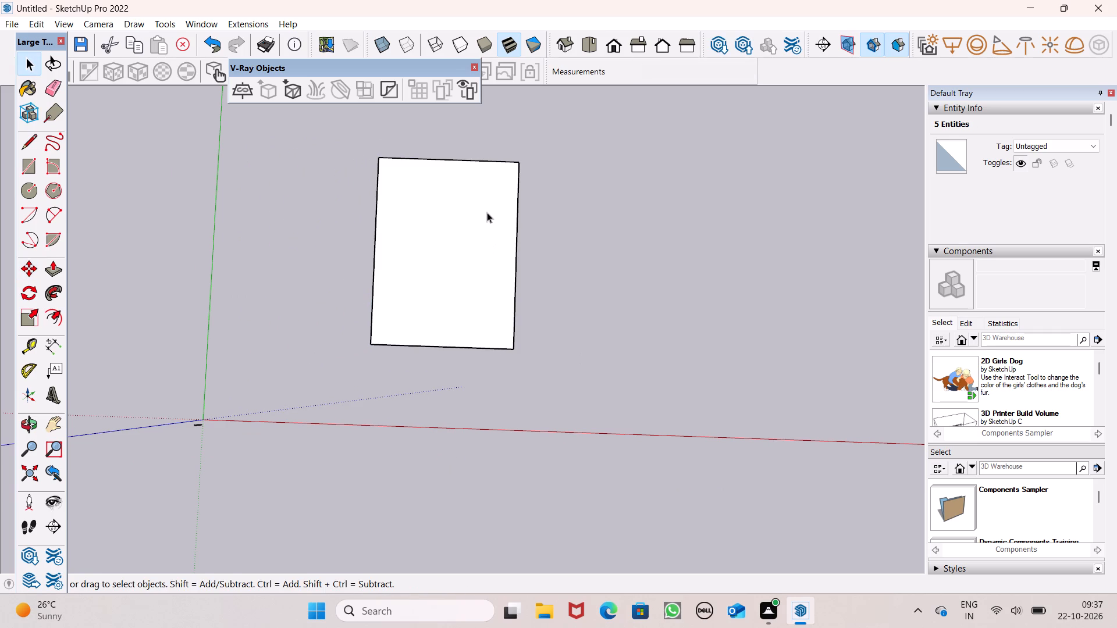
Push/Pull the rectangle up 1' to form a base slab.
{"action": "scroll", "coordinate": [485, 204], "scroll_direction": "down", "scroll_amount": 4}
{"action": "scroll", "coordinate": [455, 140], "scroll_direction": "up", "scroll_amount": 5}
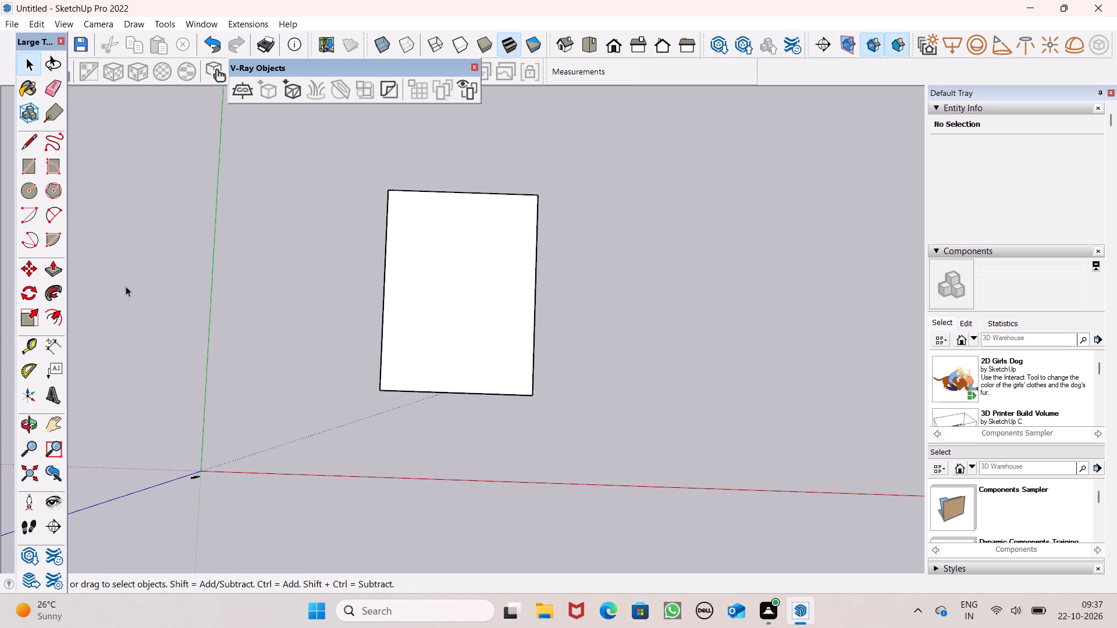
{"action": "left_click", "coordinate": [45, 267]}
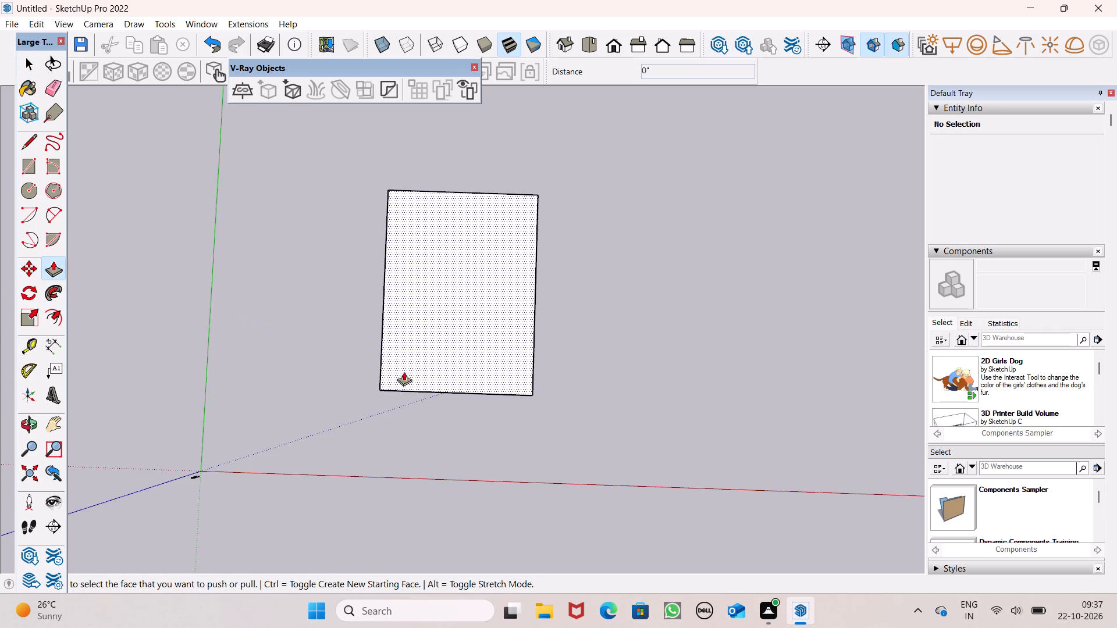
{"action": "left_click_drag", "start_coordinate": [425, 379], "coordinate": [424, 370]}
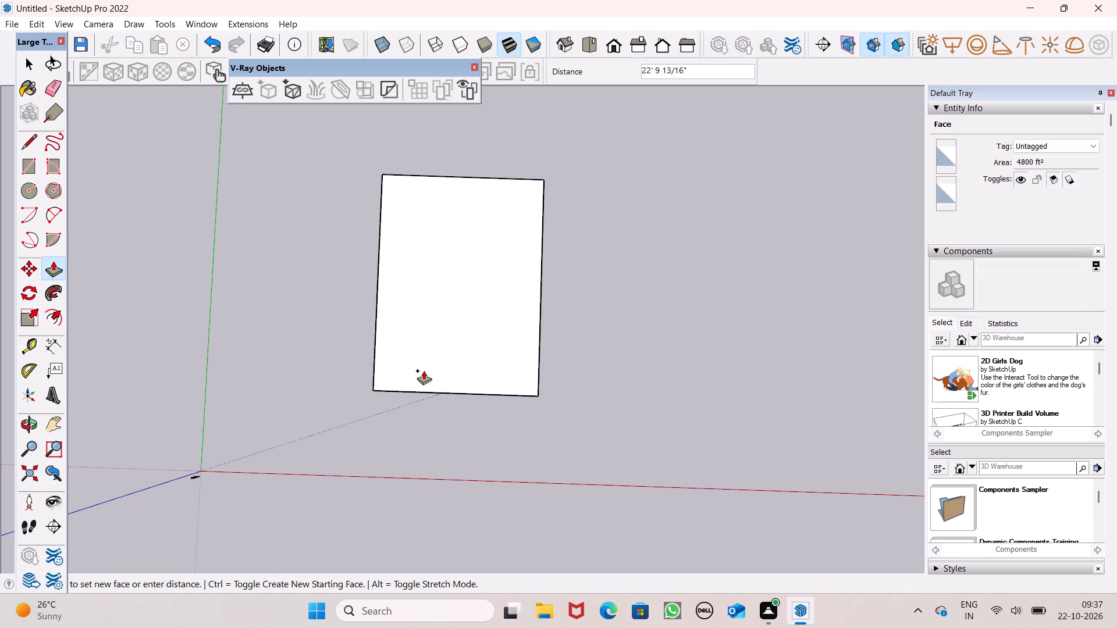
{"action": "left_click_drag", "start_coordinate": [424, 370], "coordinate": [424, 369]}
{"action": "type", "text": "1'"}
{"action": "key", "text": "Return"}
{"action": "scroll", "coordinate": [426, 369], "scroll_direction": "down", "scroll_amount": 2}
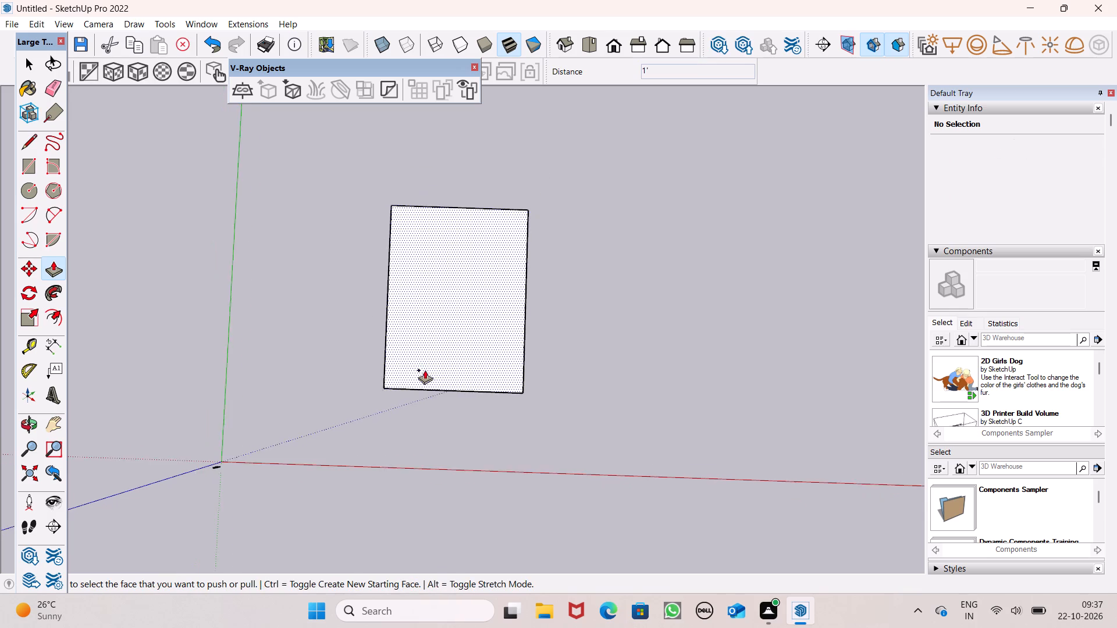
{"action": "middle_click_drag", "start_coordinate": [444, 337], "coordinate": [447, 185]}
{"action": "scroll", "coordinate": [454, 177], "scroll_direction": "up", "scroll_amount": 1}
{"action": "scroll", "coordinate": [497, 447], "scroll_direction": "up", "scroll_amount": 2}
{"action": "middle_click_drag", "start_coordinate": [500, 419], "coordinate": [520, 248]}
{"action": "scroll", "coordinate": [510, 299], "scroll_direction": "up", "scroll_amount": 3}
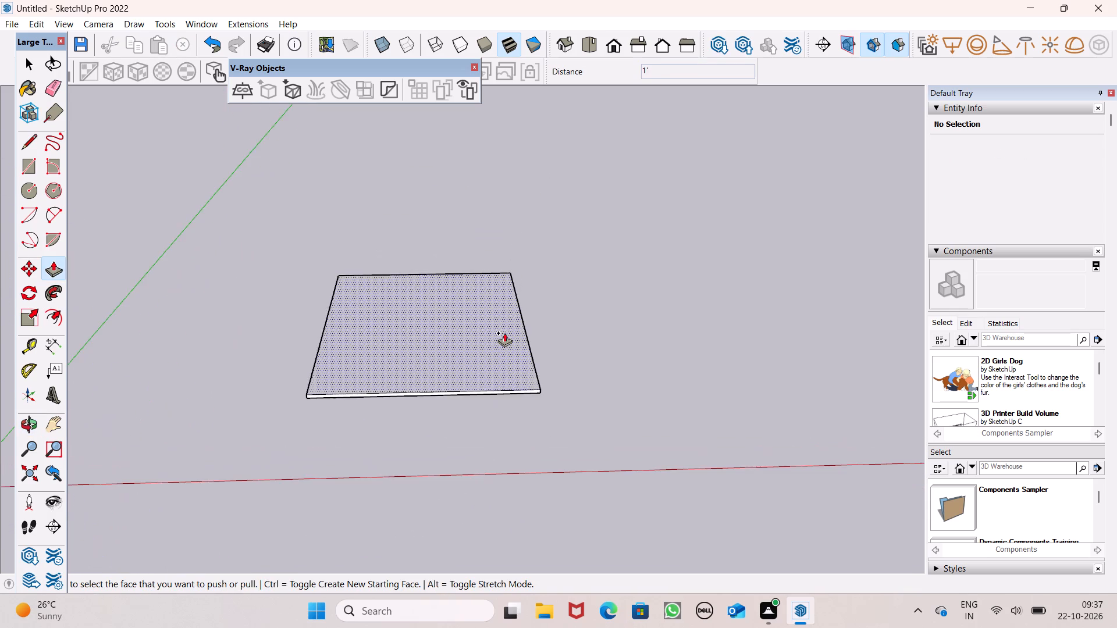
{"action": "scroll", "coordinate": [440, 438], "scroll_direction": "up", "scroll_amount": 7}
{"action": "key", "text": "space"}
Inspect the base slab's top face and thin side edges from several angles.
{"action": "scroll", "coordinate": [453, 404], "scroll_direction": "down", "scroll_amount": 4}
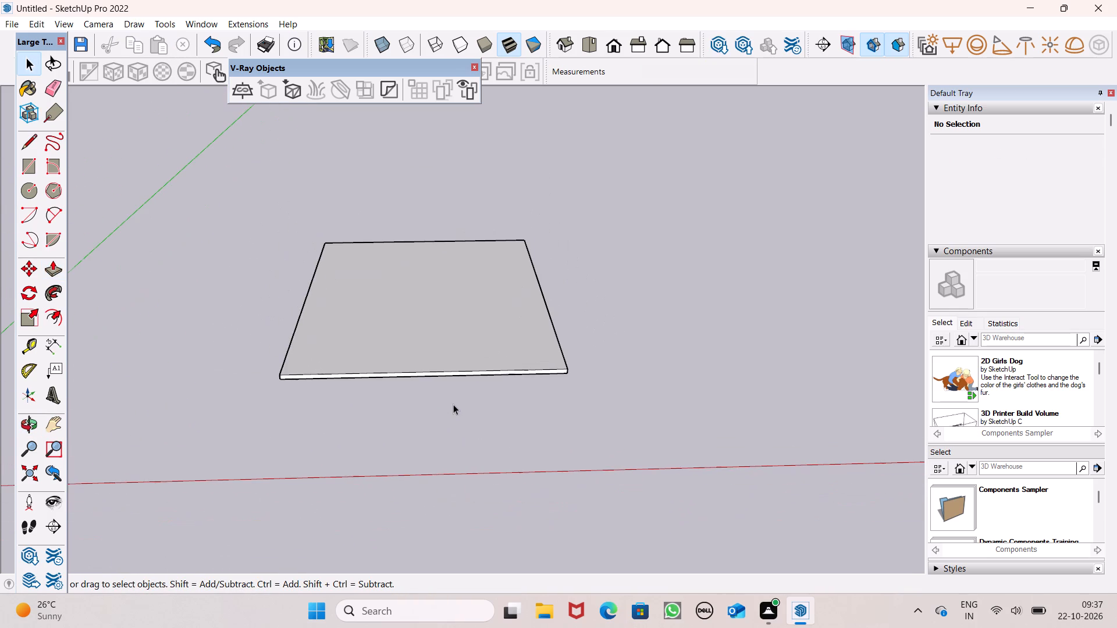
{"action": "scroll", "coordinate": [453, 404], "scroll_direction": "down", "scroll_amount": 3}
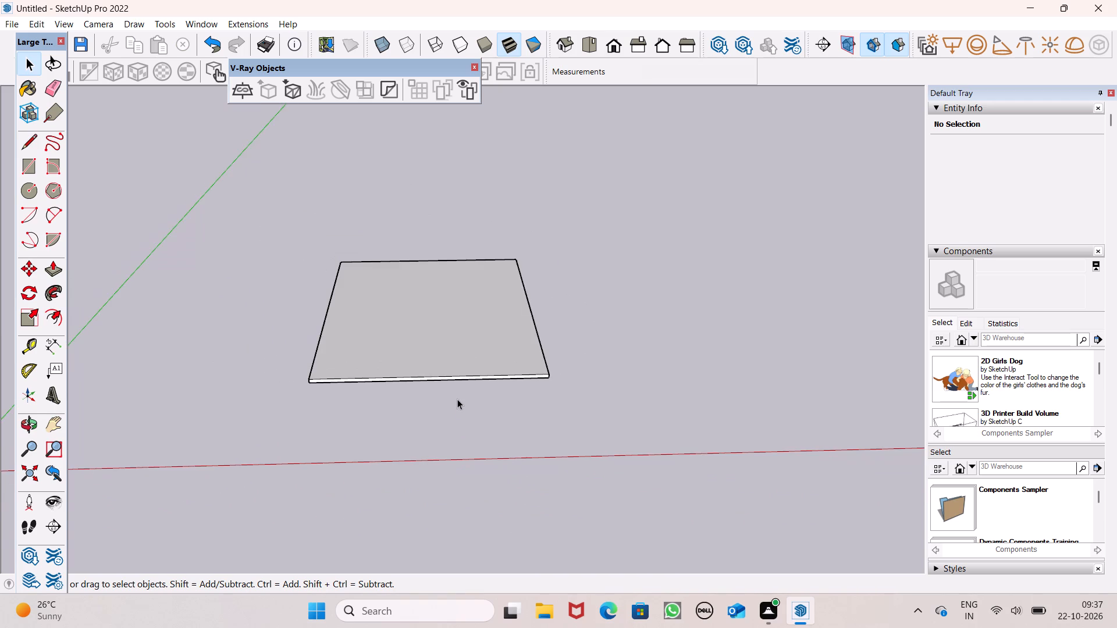
{"action": "middle_click_drag", "start_coordinate": [457, 399], "coordinate": [469, 565]}
{"action": "scroll", "coordinate": [519, 455], "scroll_direction": "down", "scroll_amount": 1}
{"action": "middle_click_drag", "start_coordinate": [527, 458], "coordinate": [543, 512]}
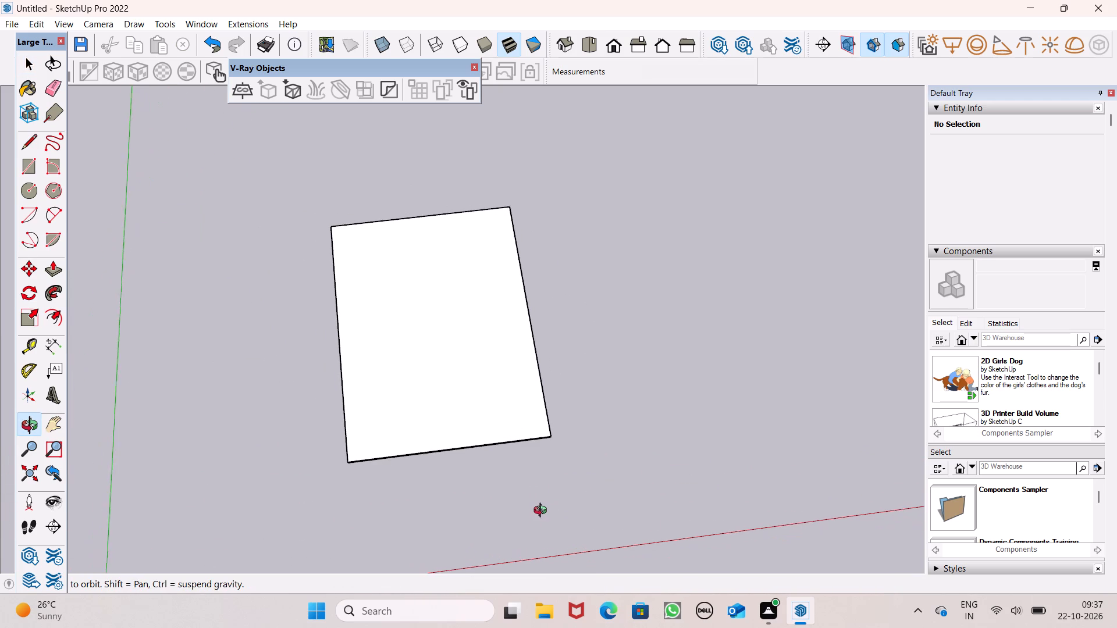
{"action": "middle_click_drag", "start_coordinate": [543, 512], "coordinate": [543, 529]}
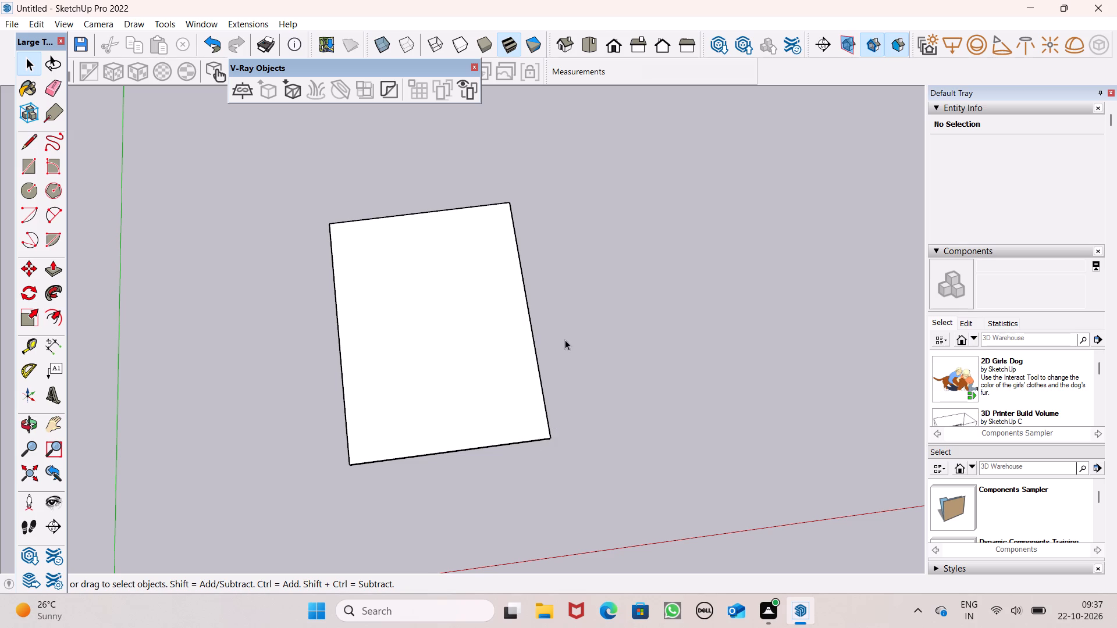
{"action": "middle_click_drag", "start_coordinate": [565, 347], "coordinate": [532, 436]}
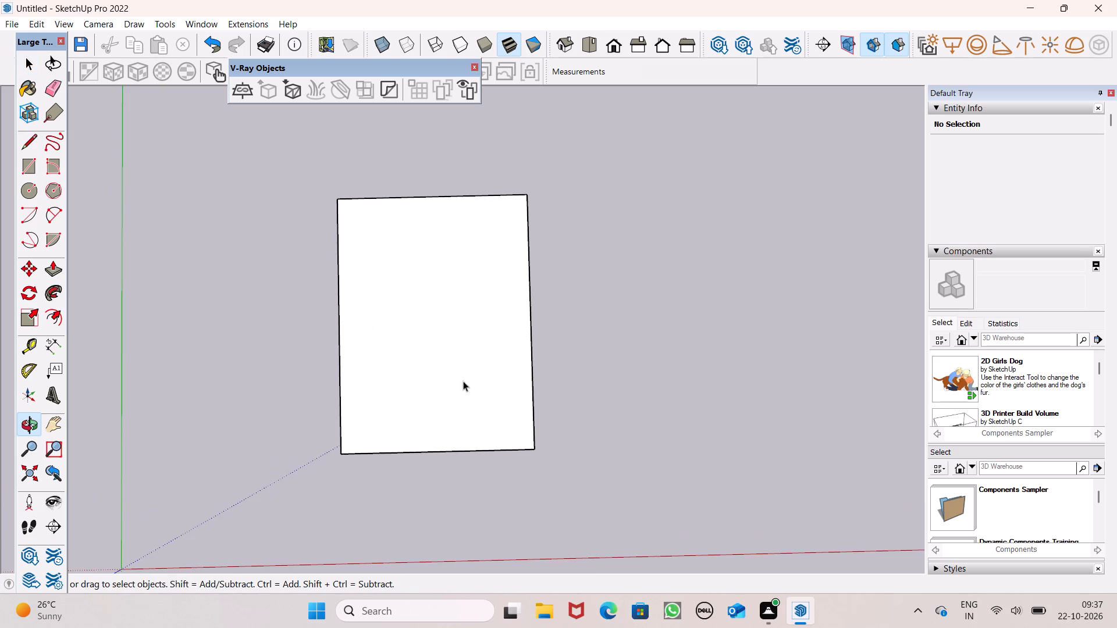
{"action": "middle_click_drag", "start_coordinate": [522, 419], "coordinate": [505, 452]}
{"action": "scroll", "coordinate": [455, 357], "scroll_direction": "up", "scroll_amount": 7}
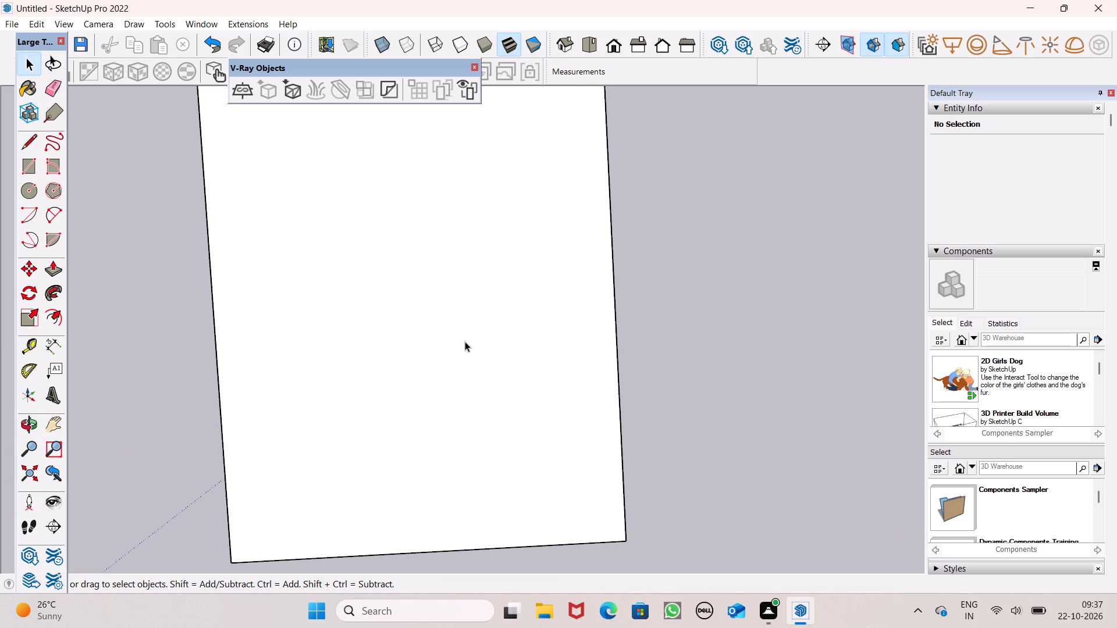
{"action": "scroll", "coordinate": [471, 331], "scroll_direction": "down", "scroll_amount": 10}
{"action": "middle_click_drag", "start_coordinate": [518, 370], "coordinate": [582, 110]}
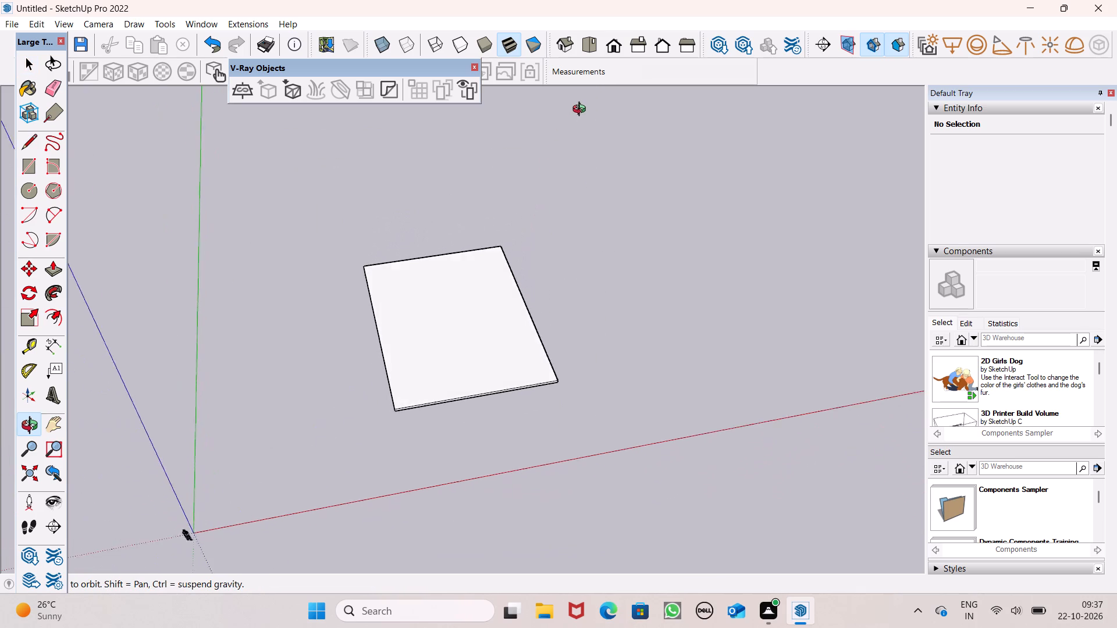
{"action": "middle_click_drag", "start_coordinate": [582, 110], "coordinate": [565, 489]}
{"action": "middle_click_drag", "start_coordinate": [668, 406], "coordinate": [666, 431]}
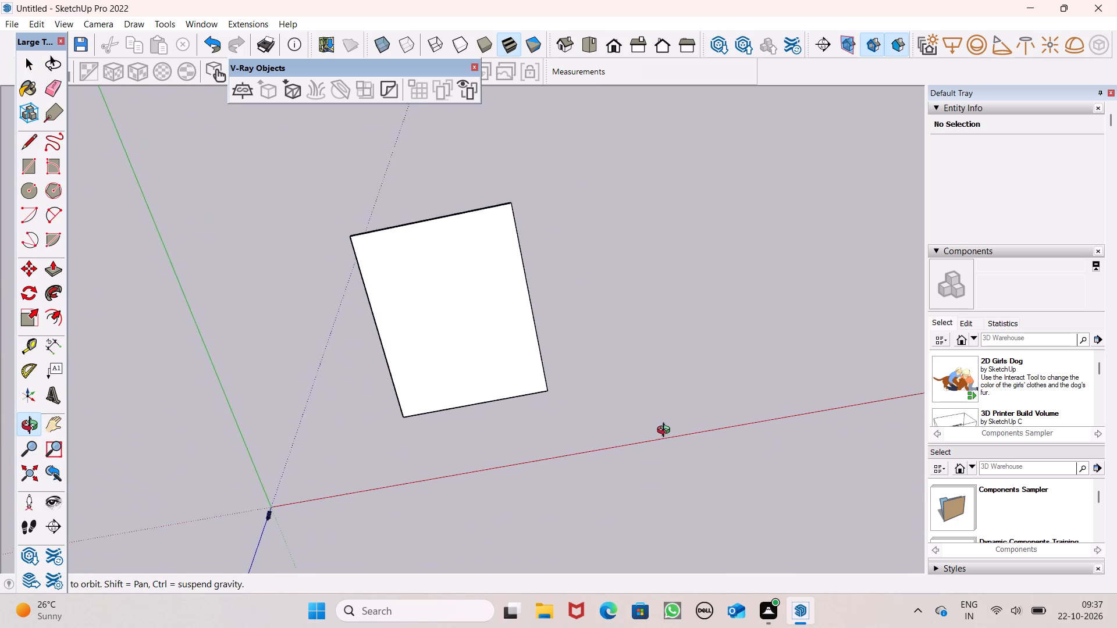
{"action": "middle_click_drag", "start_coordinate": [666, 431], "coordinate": [508, 473]}
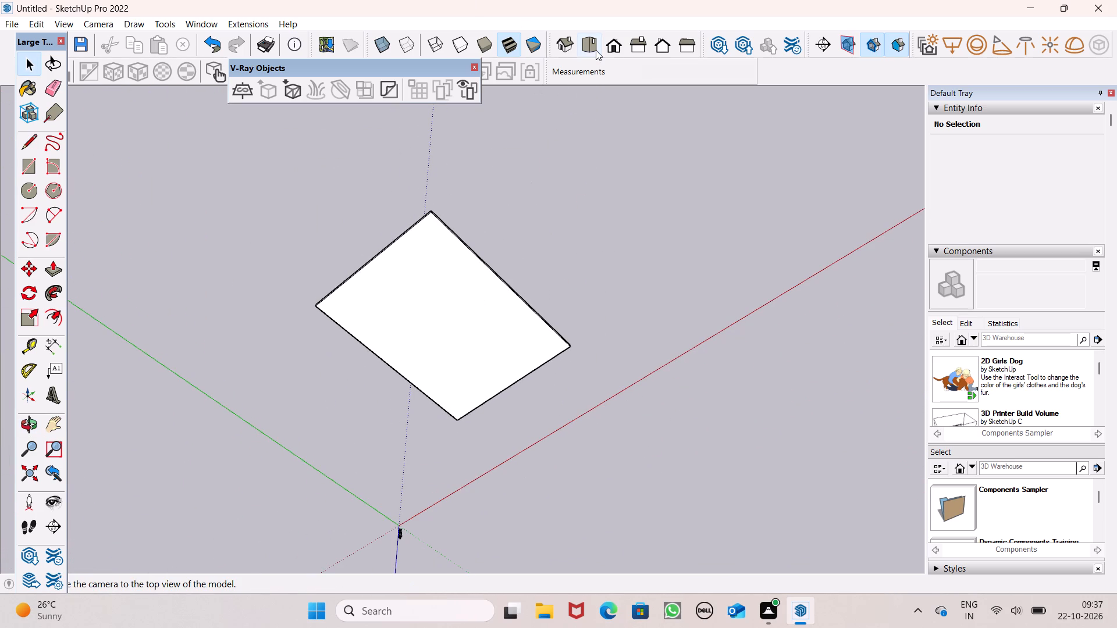
In top view, offset the slab's top face outline 9" inward.
{"action": "left_click", "coordinate": [596, 50]}
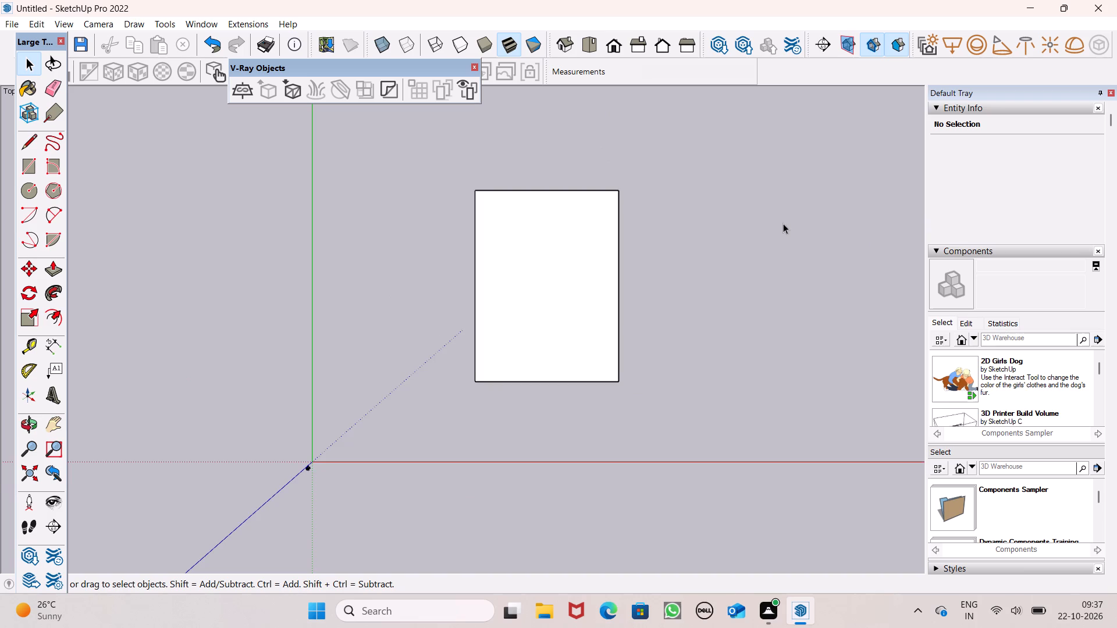
{"action": "scroll", "coordinate": [783, 223], "scroll_direction": "up", "scroll_amount": 2}
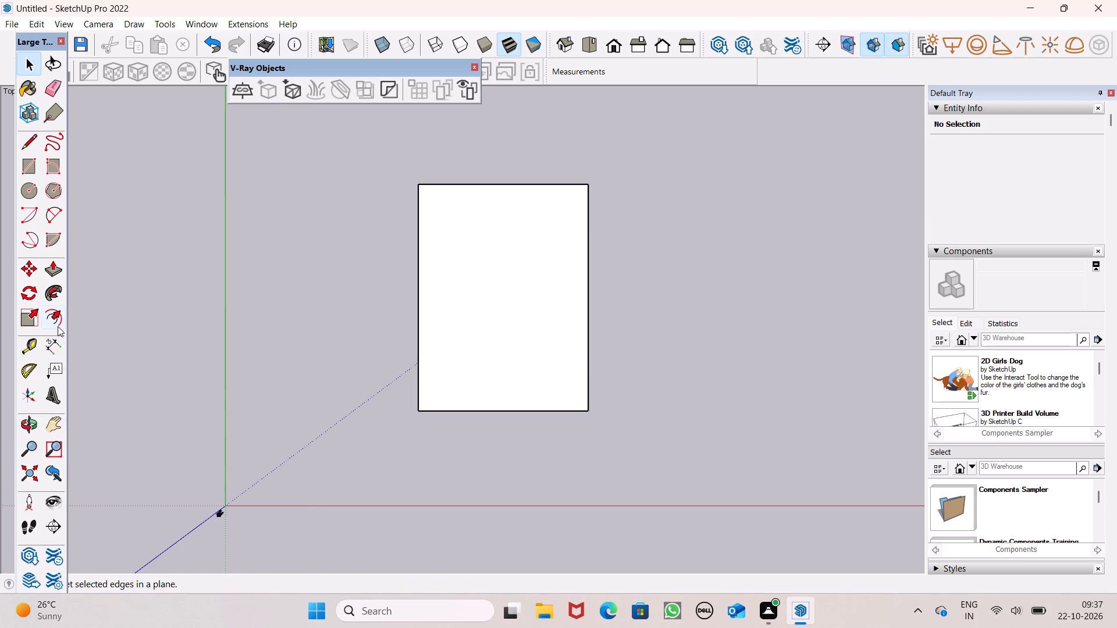
{"action": "left_click", "coordinate": [58, 326]}
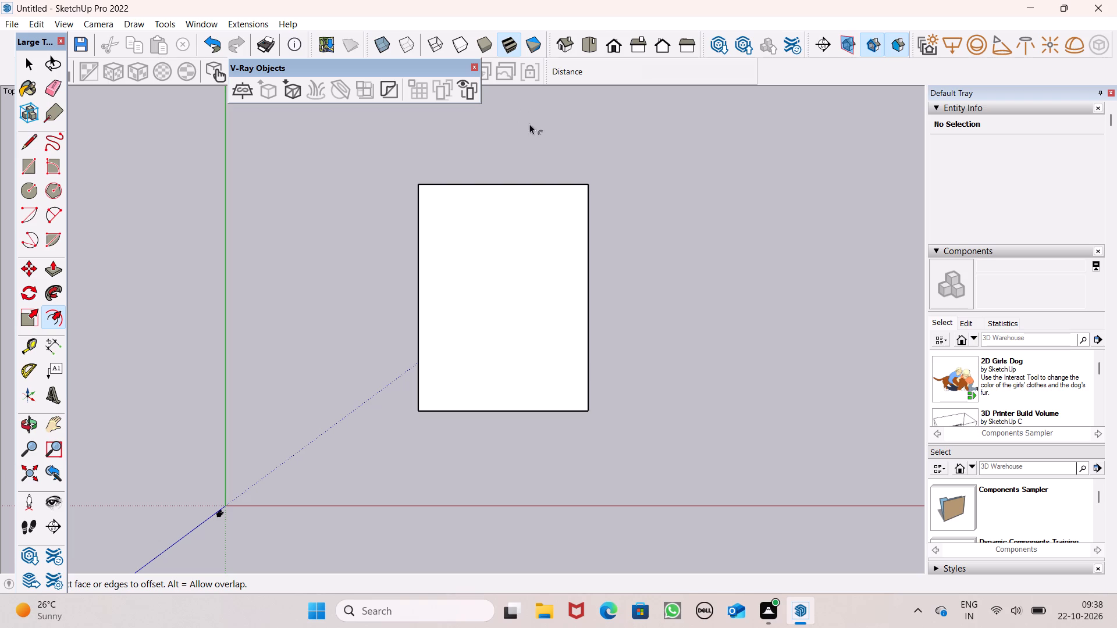
{"action": "left_click_drag", "start_coordinate": [516, 185], "coordinate": [515, 196]}
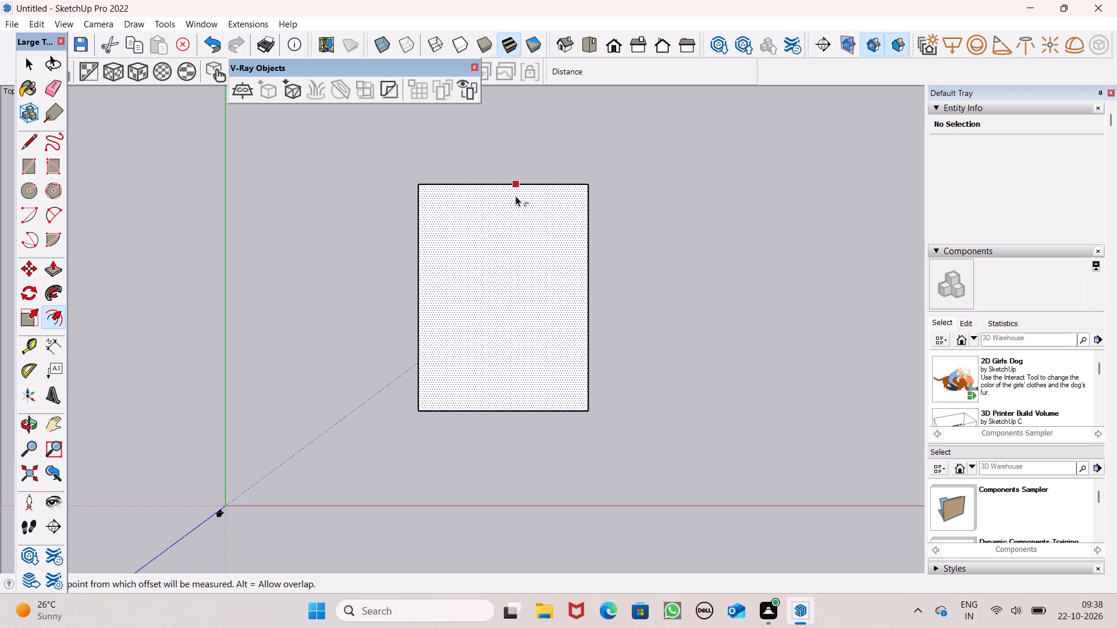
{"action": "left_click", "coordinate": [515, 196]}
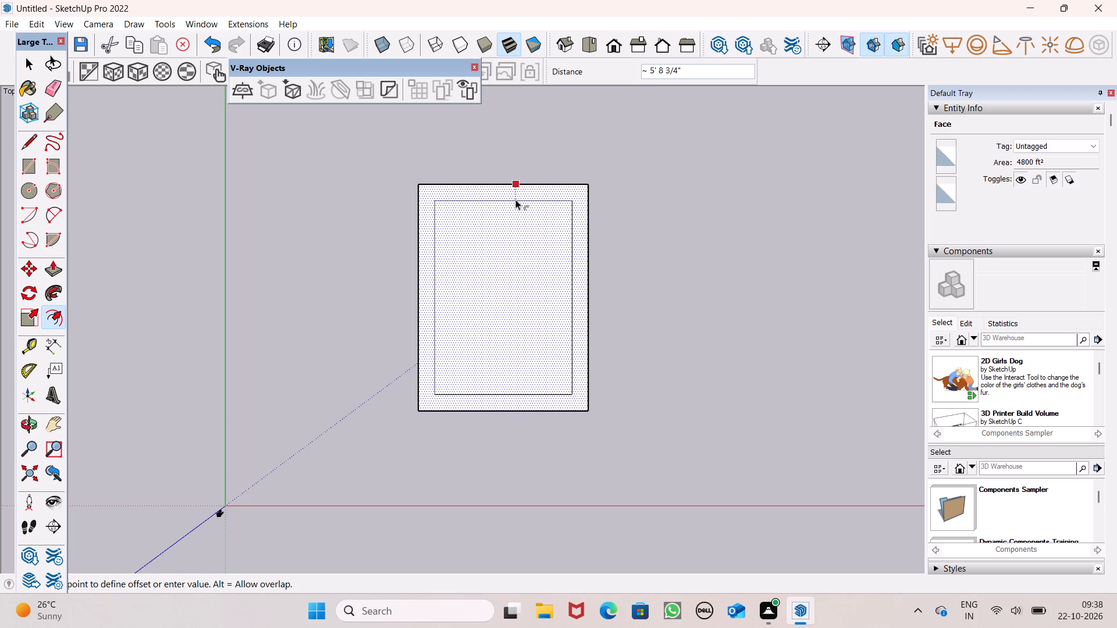
{"action": "type", "text": "9\""}
{"action": "key", "text": "Return"}
{"action": "key", "text": "space"}
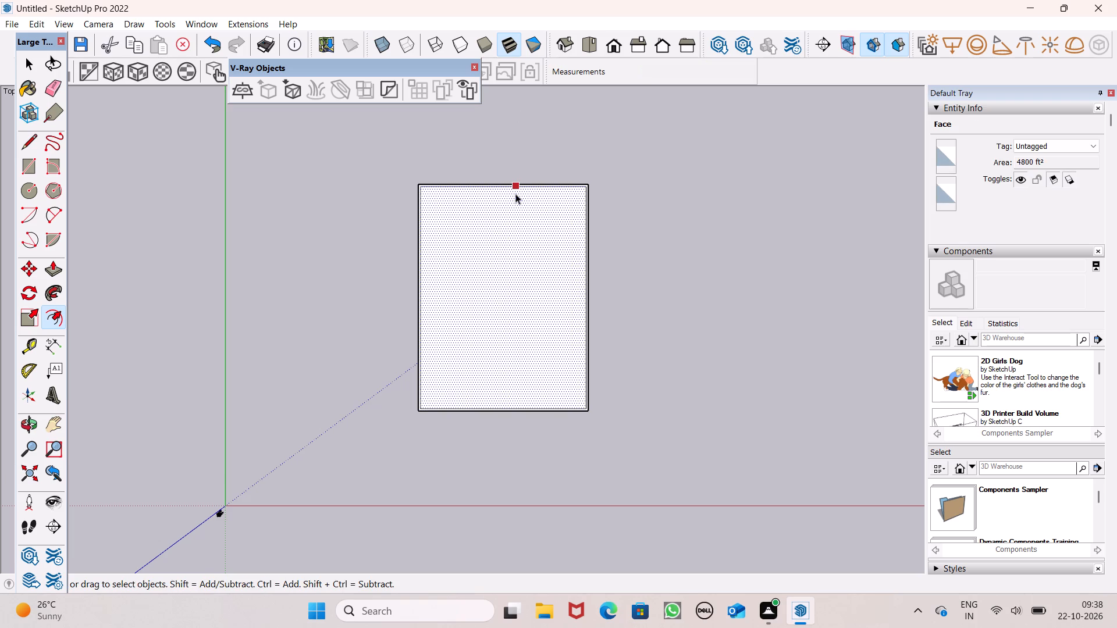
{"action": "key", "text": "space"}
{"action": "left_click", "coordinate": [660, 301]}
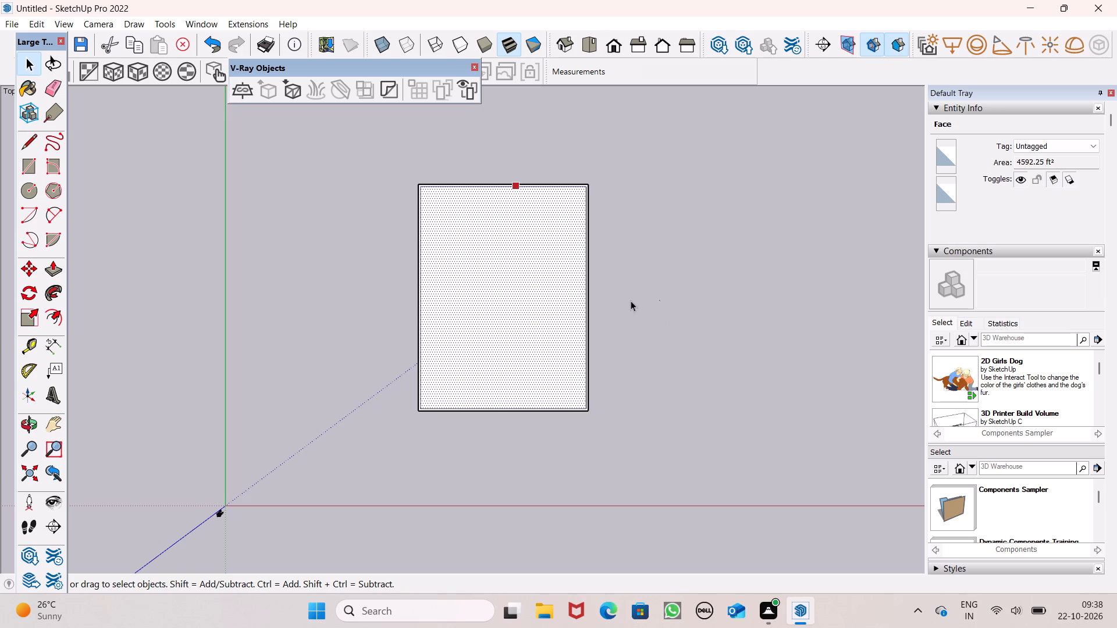
Inspect the slab's top face and its 9" offset border from above and from several angles.
{"action": "scroll", "coordinate": [543, 393], "scroll_direction": "up", "scroll_amount": 8}
{"action": "scroll", "coordinate": [511, 406], "scroll_direction": "down", "scroll_amount": 5}
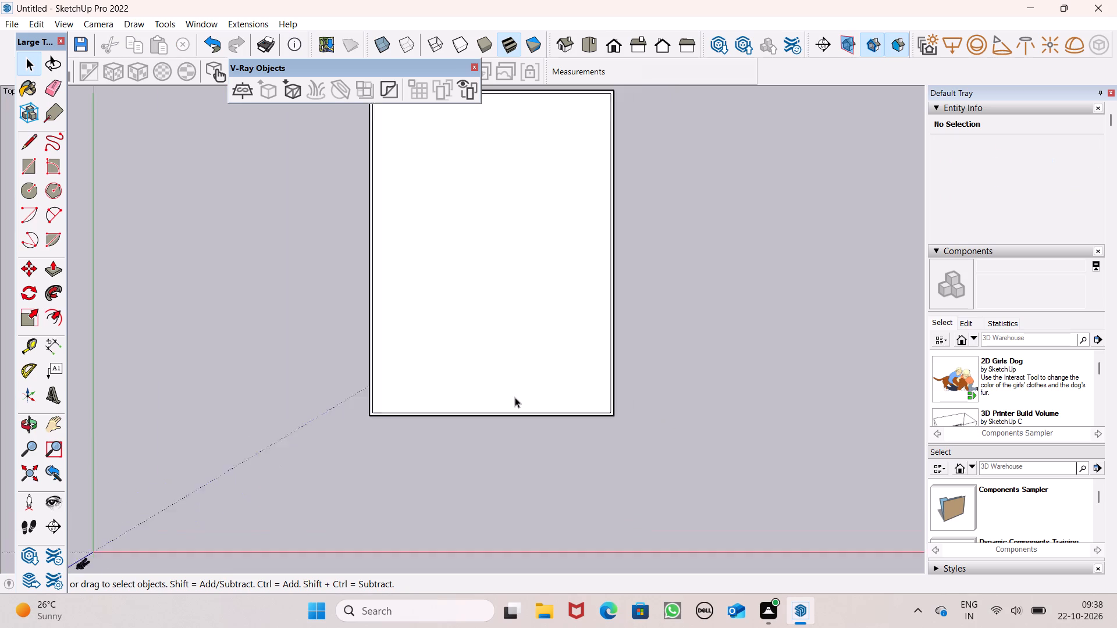
{"action": "scroll", "coordinate": [515, 397], "scroll_direction": "down", "scroll_amount": 2}
{"action": "scroll", "coordinate": [554, 122], "scroll_direction": "up", "scroll_amount": 6}
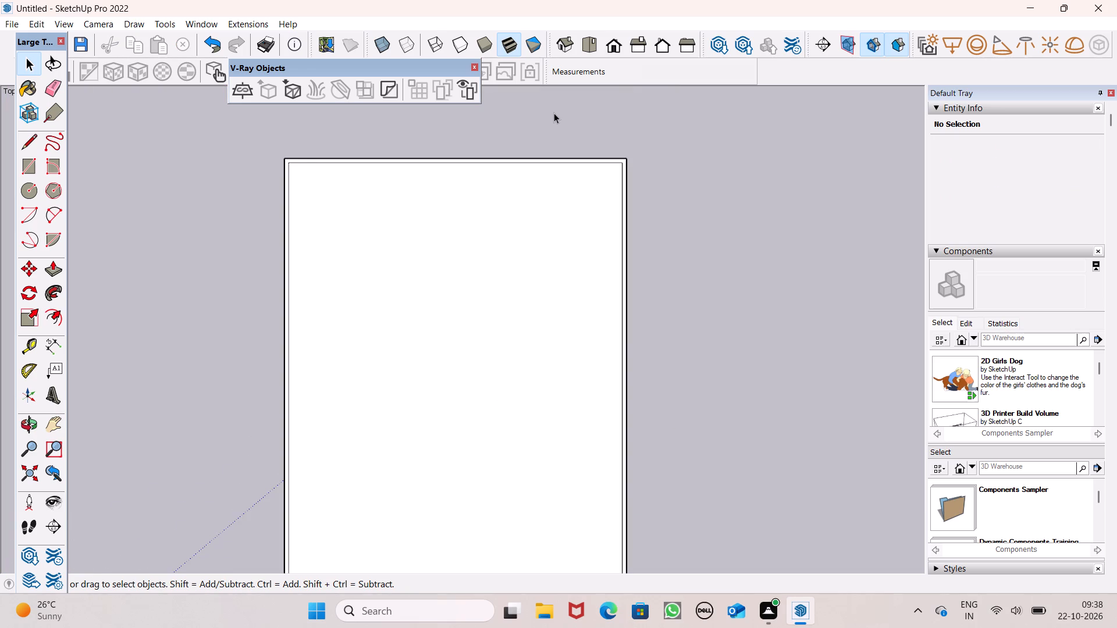
{"action": "scroll", "coordinate": [554, 113], "scroll_direction": "down", "scroll_amount": 1}
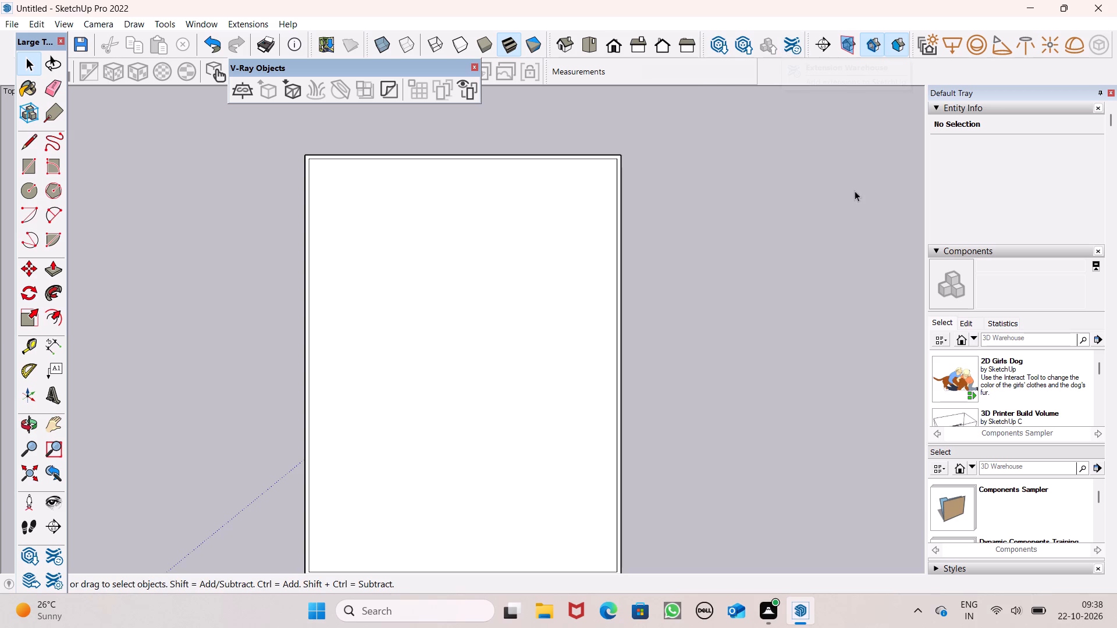
{"action": "scroll", "coordinate": [739, 194], "scroll_direction": "down", "scroll_amount": 2}
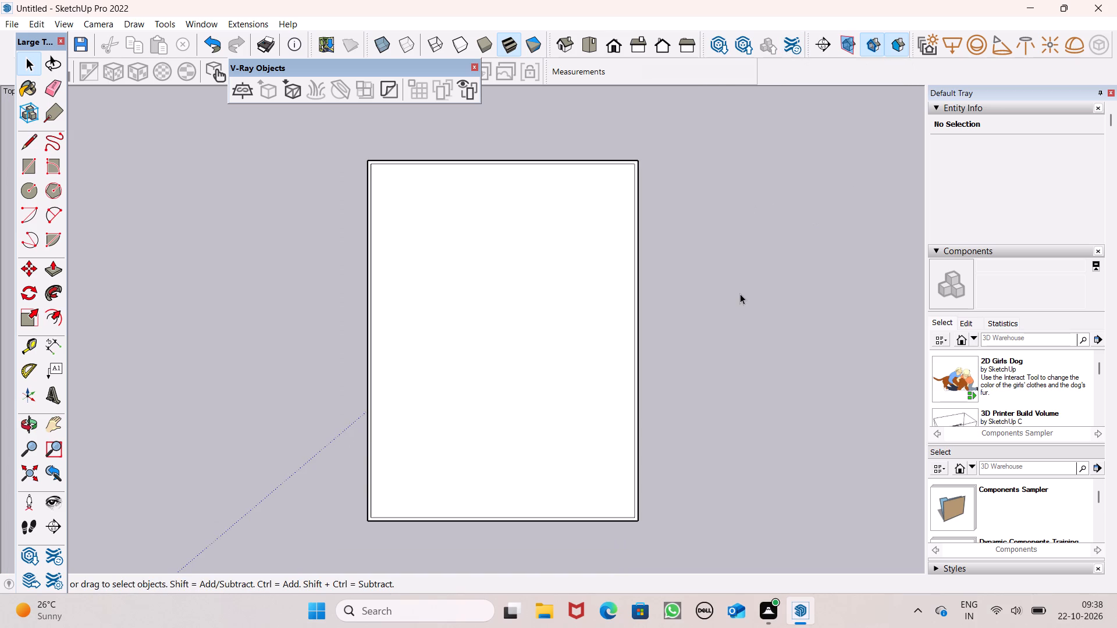
{"action": "scroll", "coordinate": [746, 299], "scroll_direction": "down", "scroll_amount": 2}
{"action": "middle_click_drag", "start_coordinate": [656, 376], "coordinate": [621, 142]}
{"action": "scroll", "coordinate": [621, 137], "scroll_direction": "up", "scroll_amount": 1}
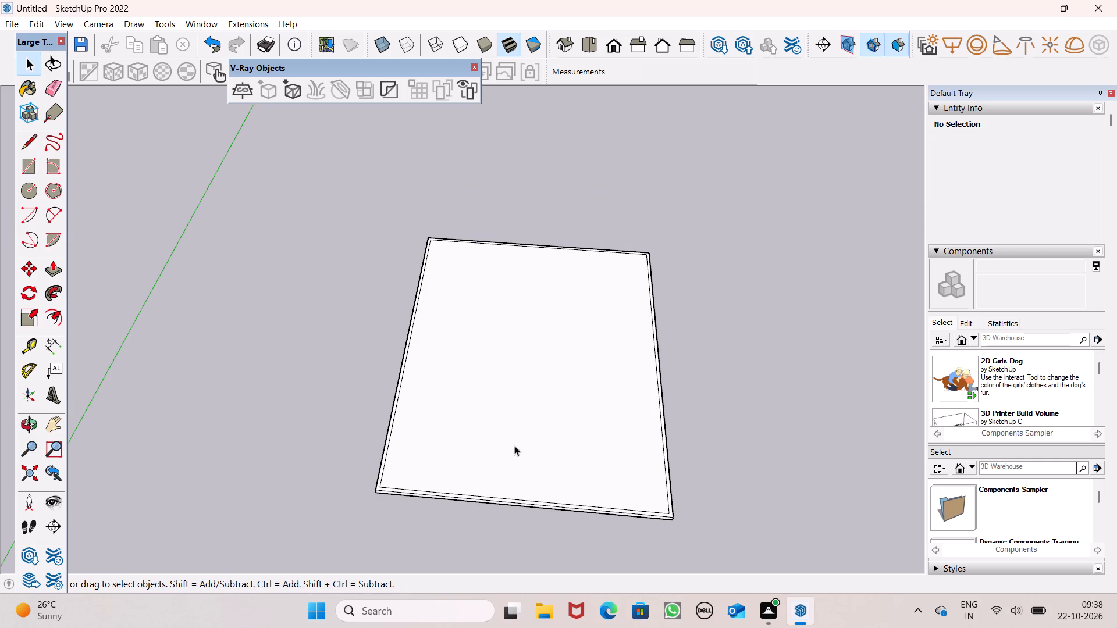
{"action": "middle_click_drag", "start_coordinate": [525, 420], "coordinate": [503, 500]}
{"action": "scroll", "coordinate": [546, 279], "scroll_direction": "down", "scroll_amount": 2}
{"action": "middle_click_drag", "start_coordinate": [545, 287], "coordinate": [635, 504]}
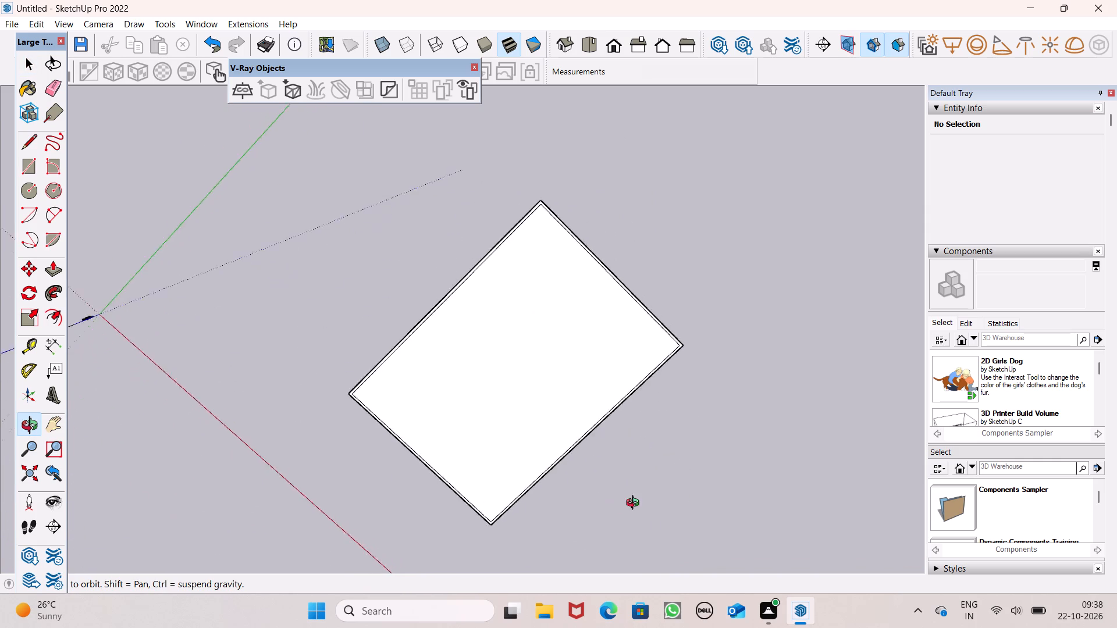
{"action": "middle_click_drag", "start_coordinate": [635, 504], "coordinate": [691, 486]}
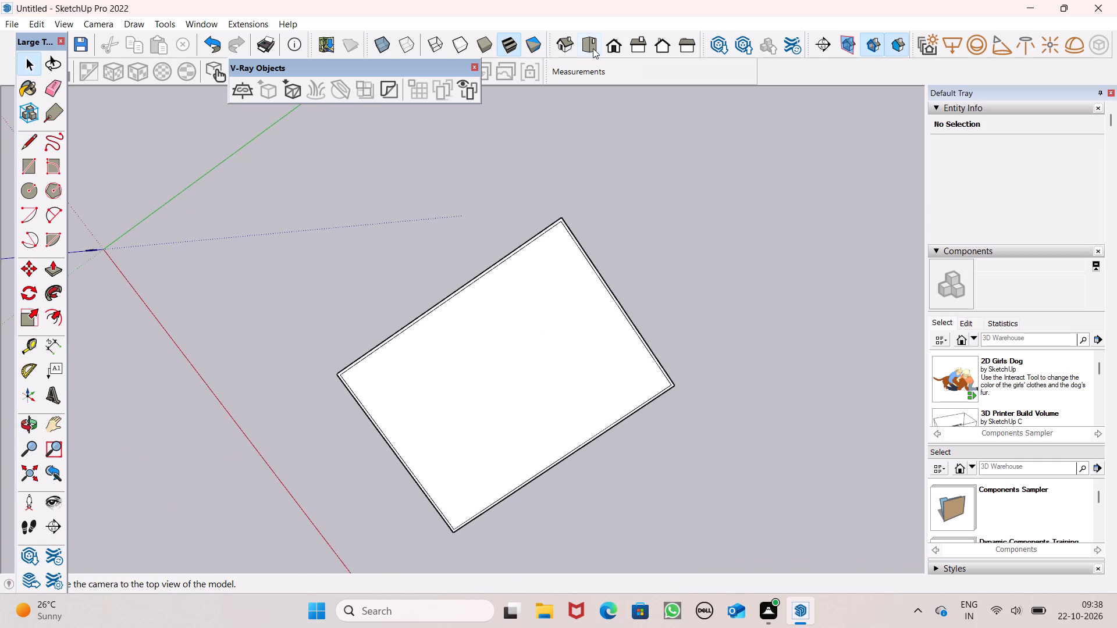
In top view, place a guide line about 9' 6 3/4" inward from the front edge of the inner outline.
{"action": "left_click", "coordinate": [594, 47]}
{"action": "scroll", "coordinate": [732, 127], "scroll_direction": "up", "scroll_amount": 1}
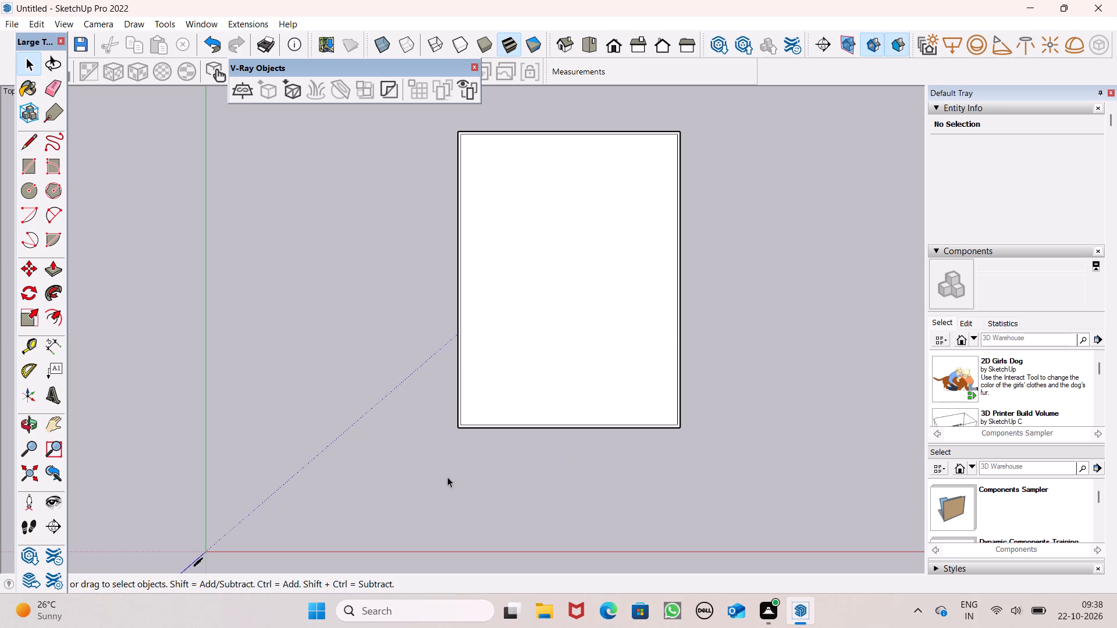
{"action": "left_click", "coordinate": [54, 270]}
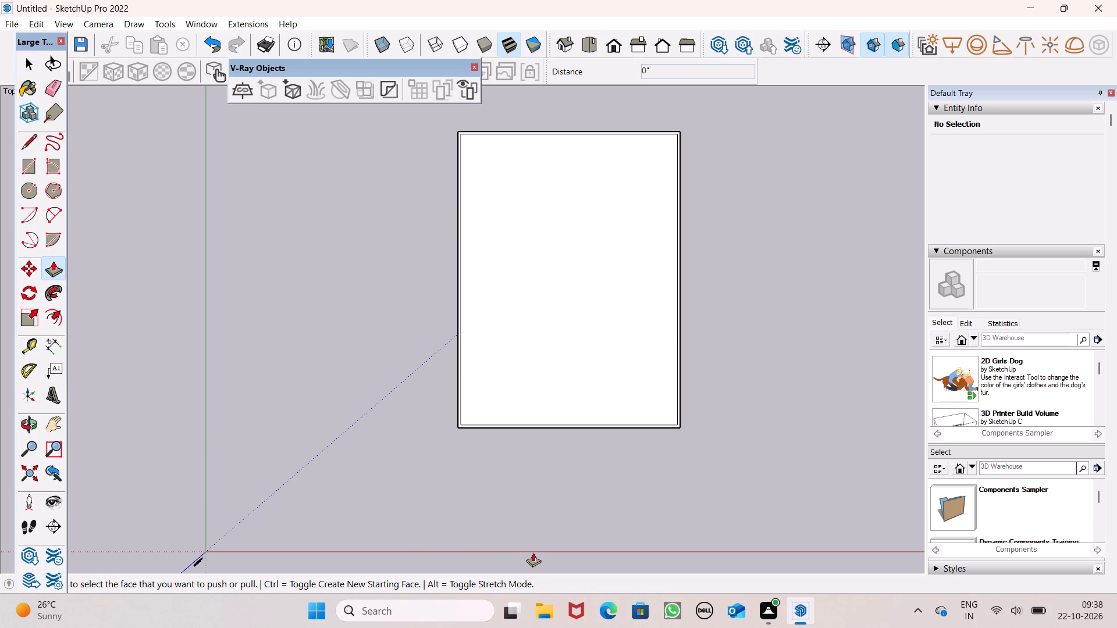
{"action": "key", "text": "space"}
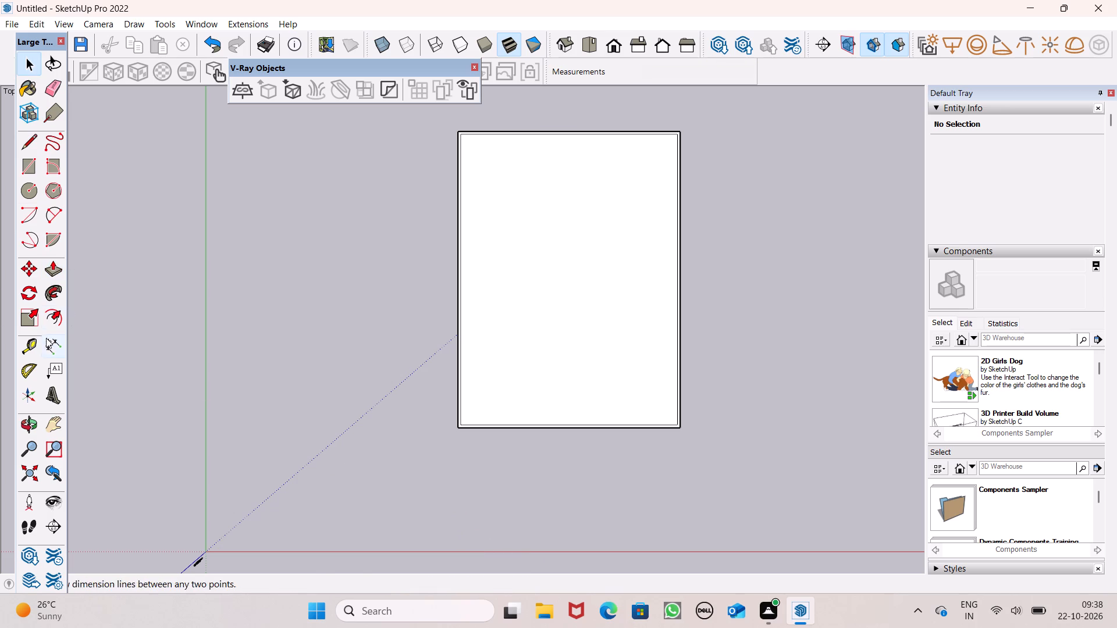
{"action": "left_click", "coordinate": [31, 352]}
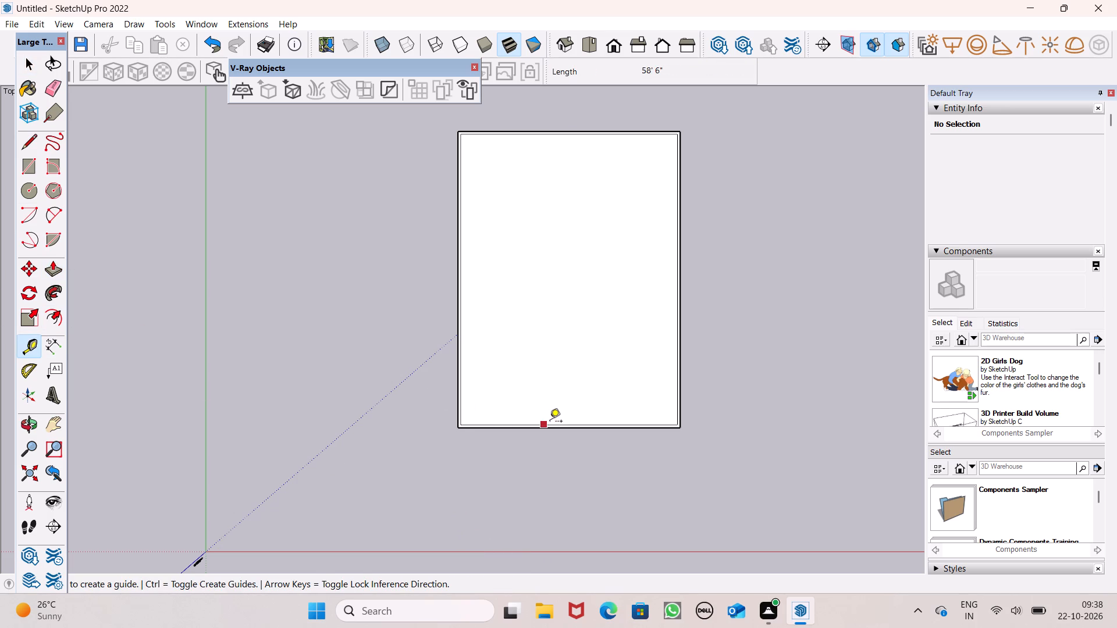
{"action": "left_click", "coordinate": [550, 423]}
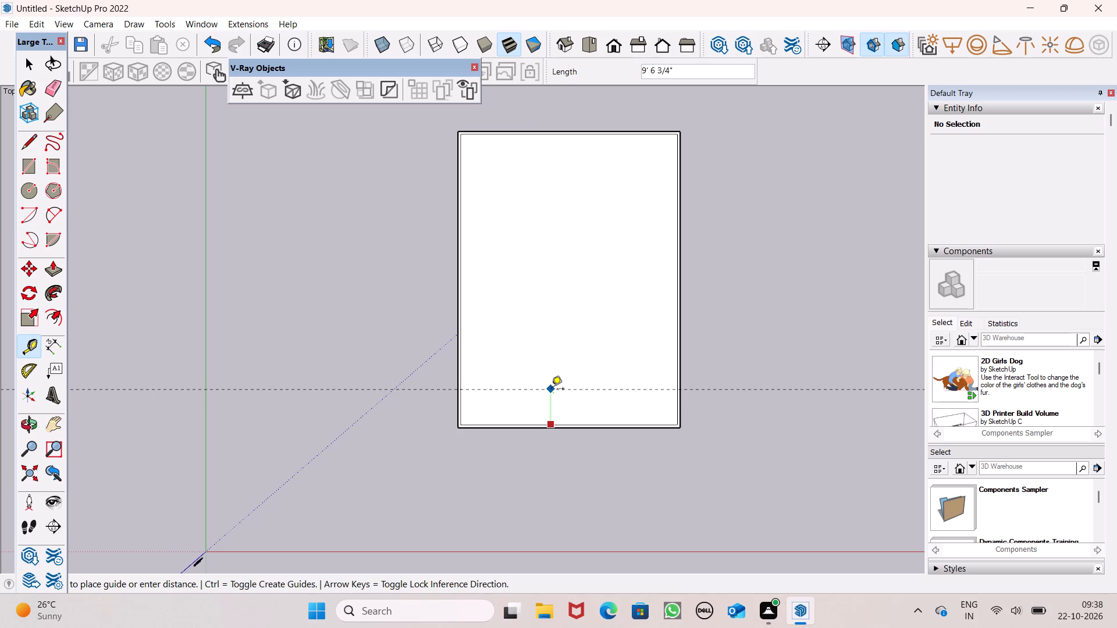
{"action": "left_click", "coordinate": [552, 390]}
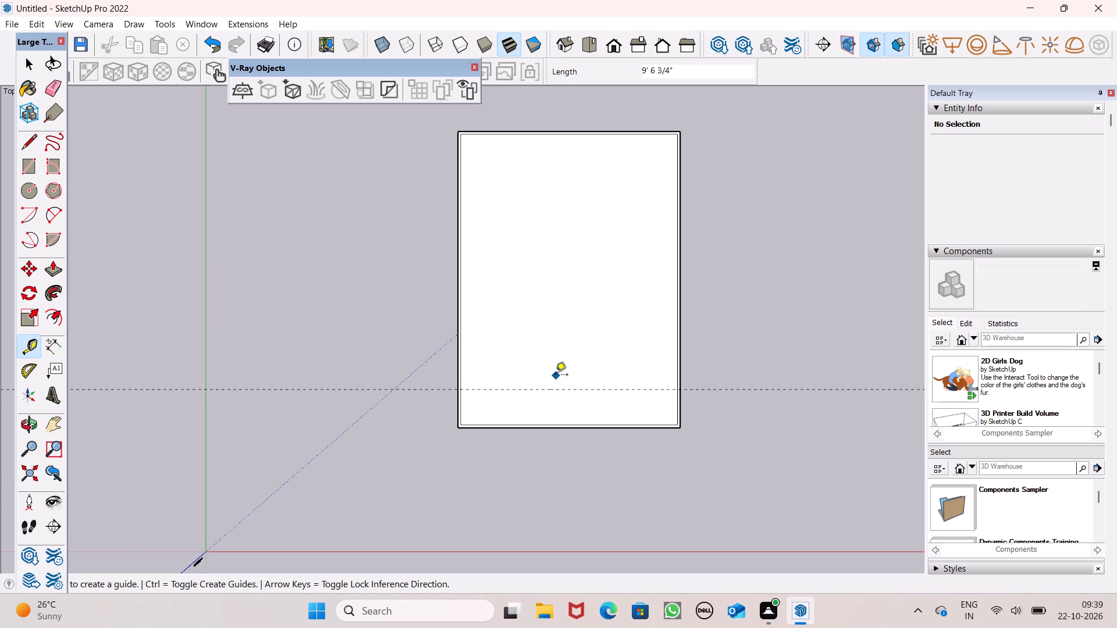
Add a second parallel guide line 6" behind the first, farther from the slab's front edge.
{"action": "scroll", "coordinate": [570, 395], "scroll_direction": "up", "scroll_amount": 2}
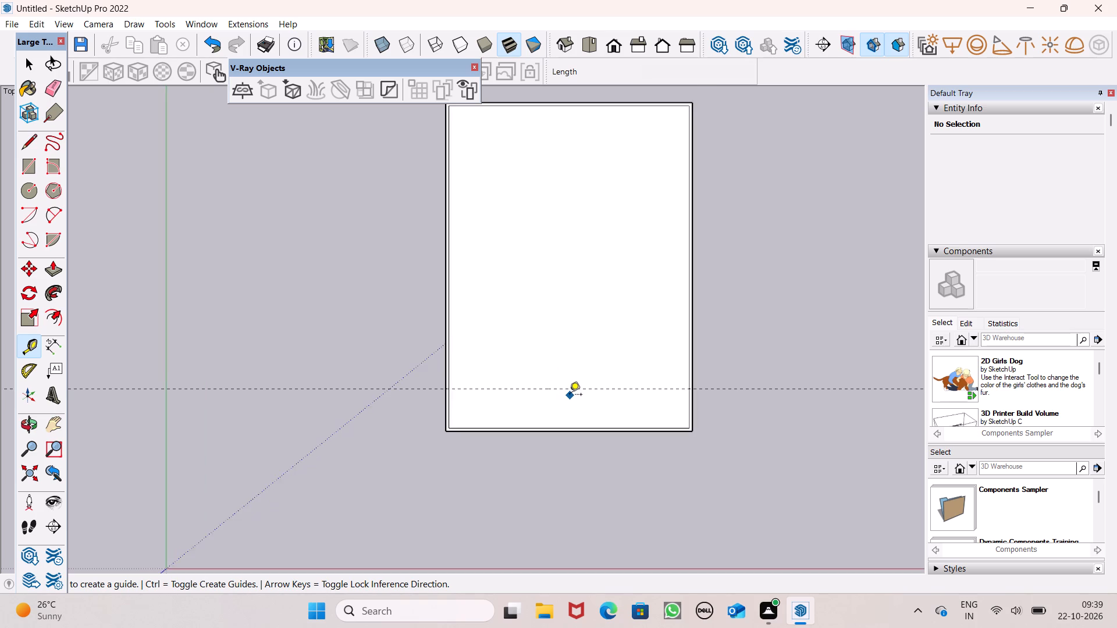
{"action": "scroll", "coordinate": [565, 391], "scroll_direction": "up", "scroll_amount": 1}
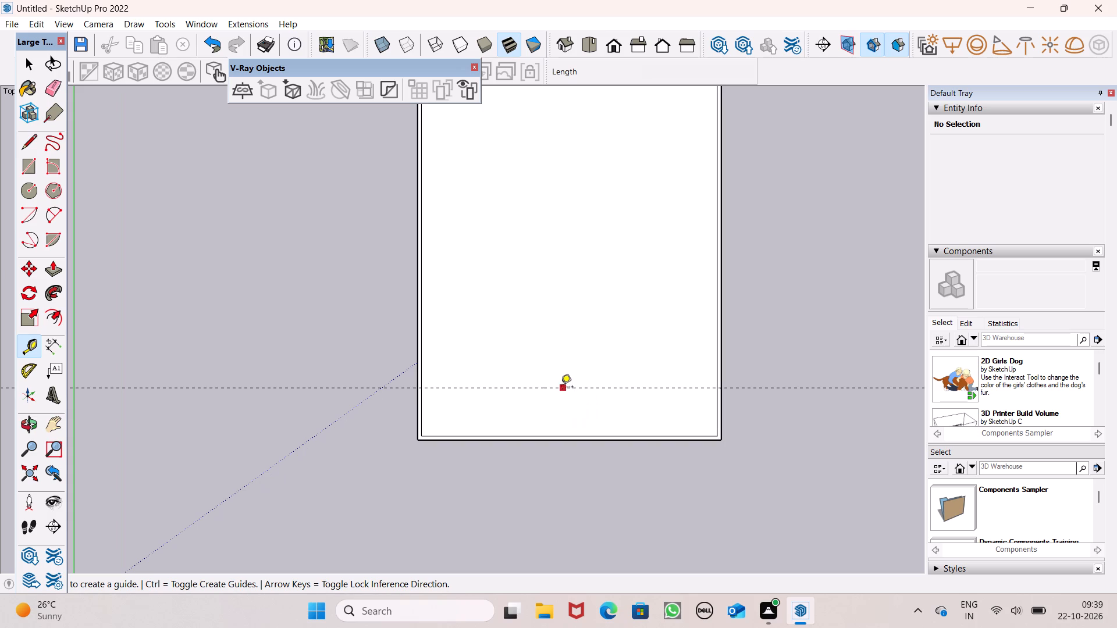
{"action": "left_click", "coordinate": [557, 386]}
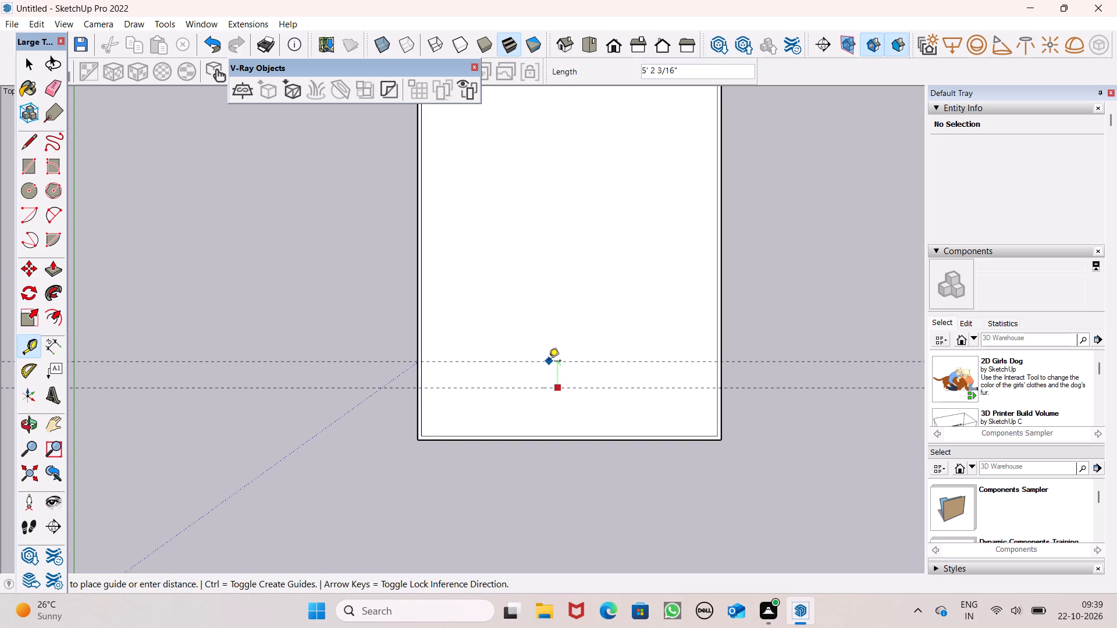
{"action": "type", "text": "6\""}
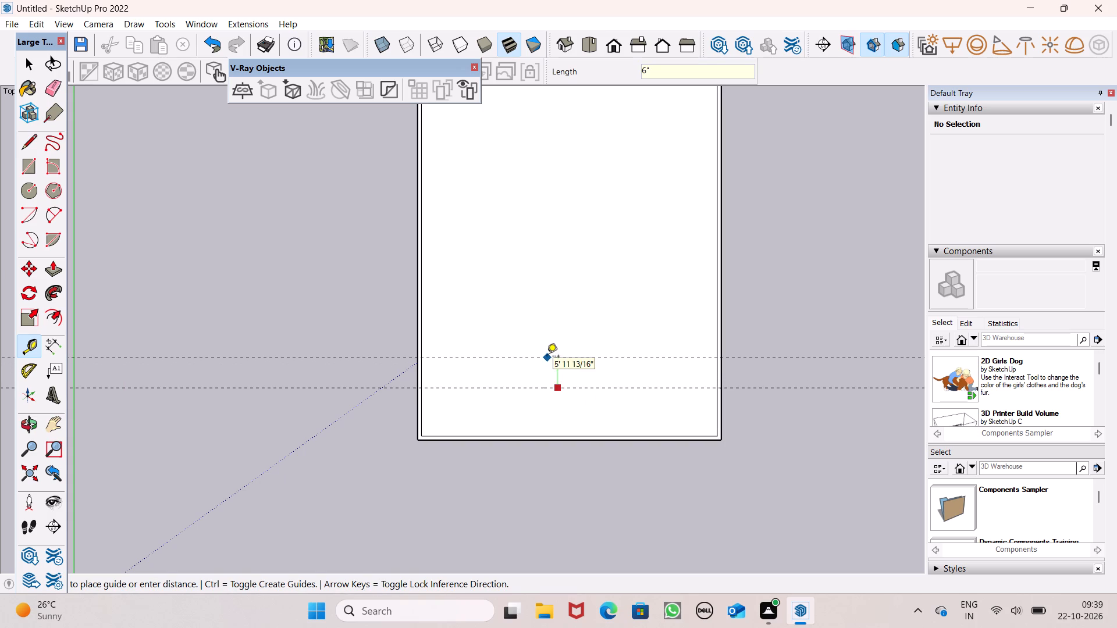
{"action": "key", "text": "Return"}
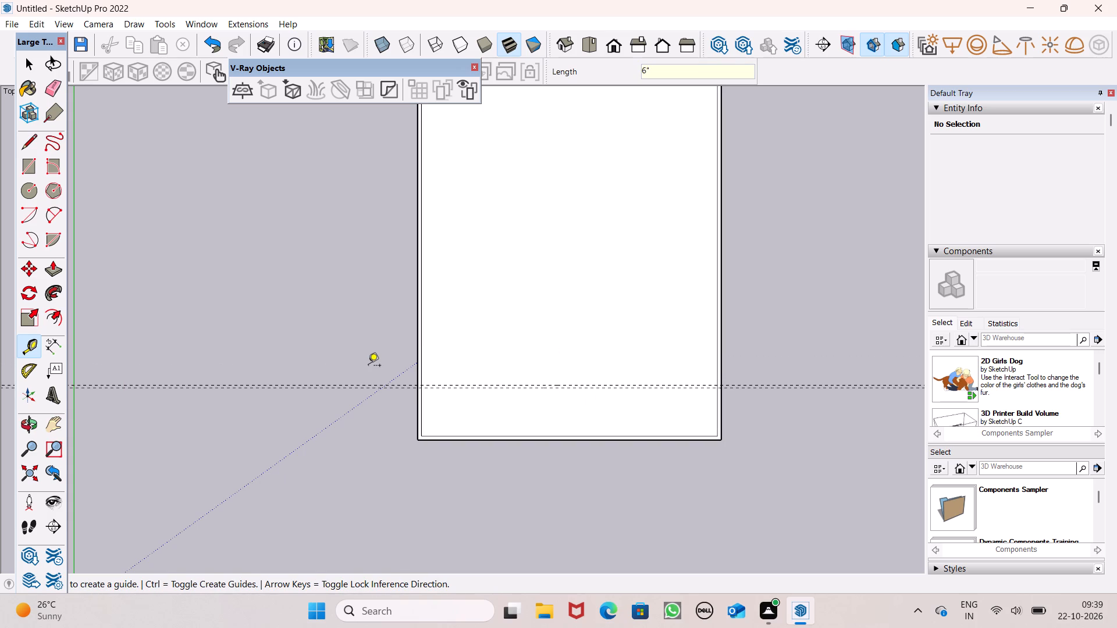
{"action": "key", "text": "space"}
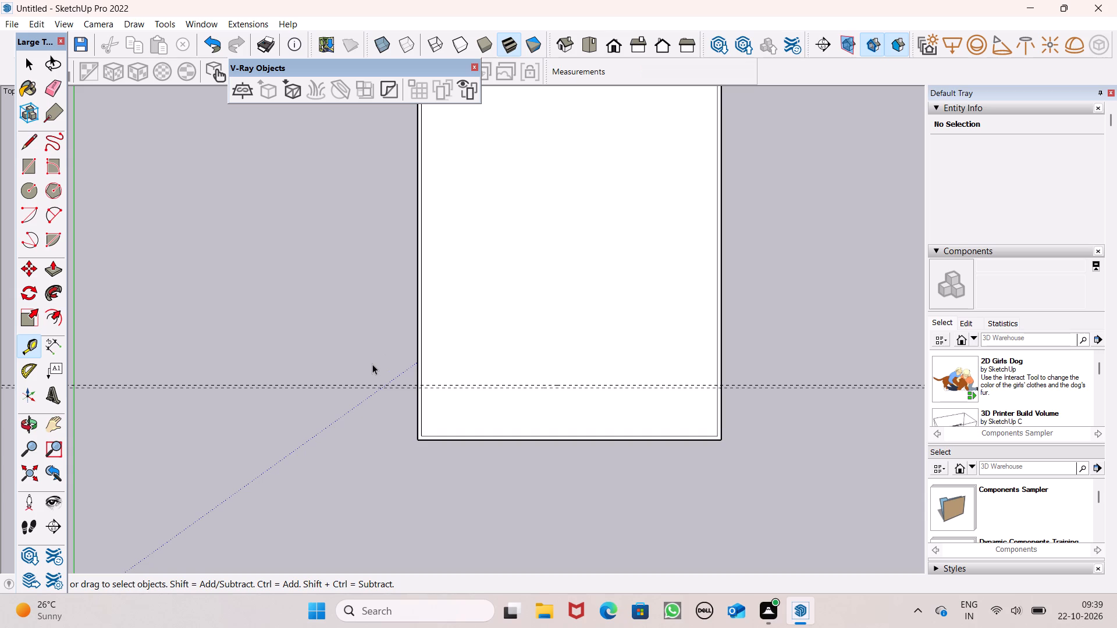
Draw a 6" by 58' 6" rectangle between the two guides, spanning the full width of the inner outline.
{"action": "left_click", "coordinate": [33, 166]}
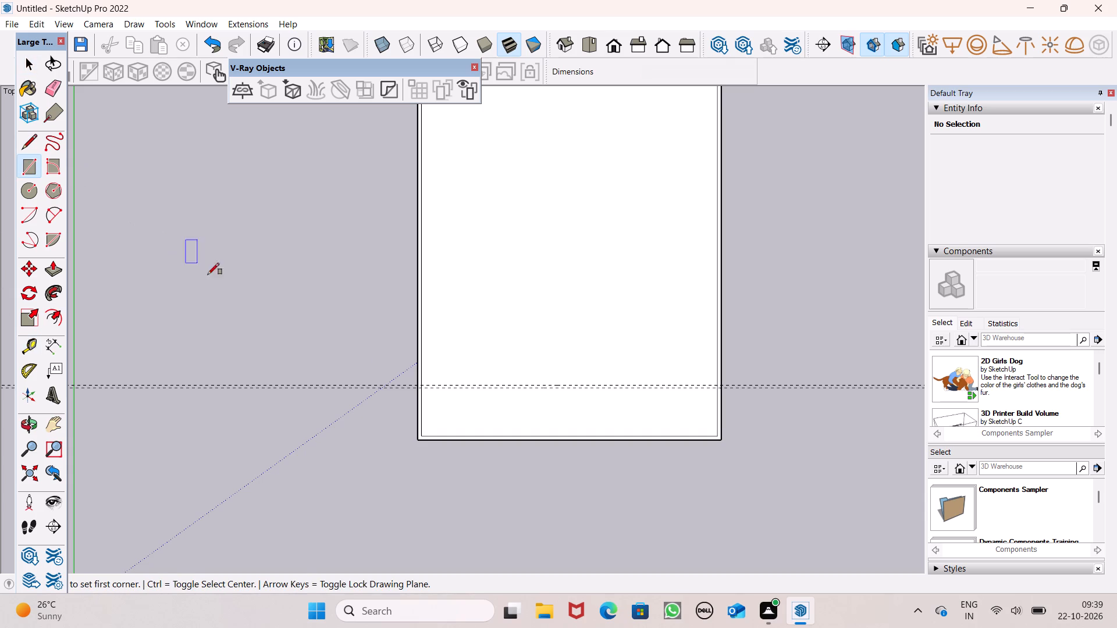
{"action": "scroll", "coordinate": [452, 401], "scroll_direction": "up", "scroll_amount": 5}
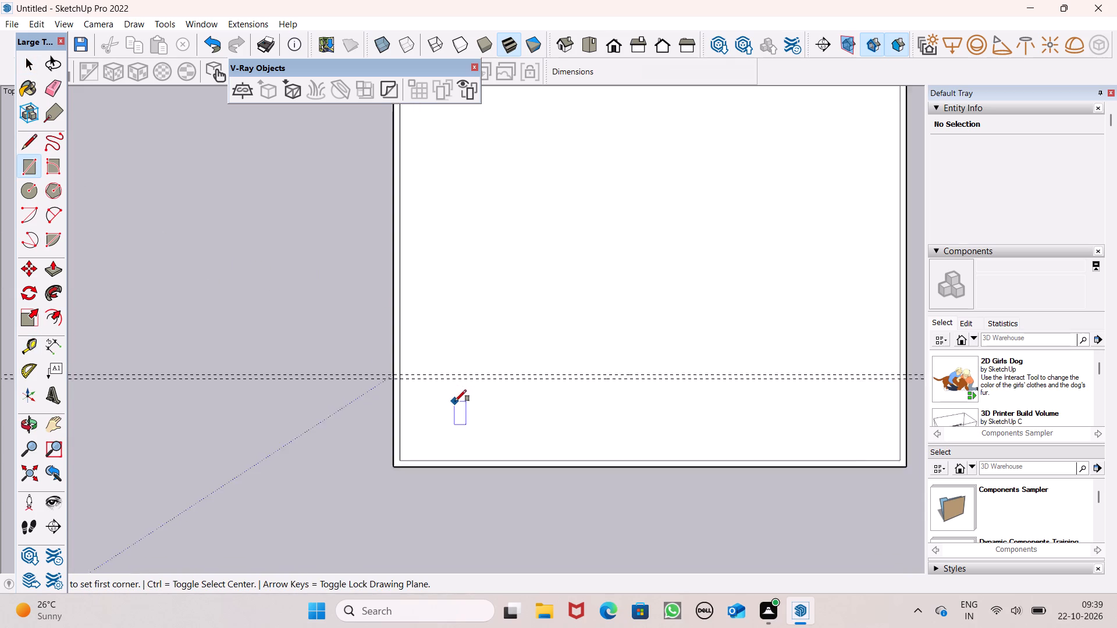
{"action": "scroll", "coordinate": [455, 401], "scroll_direction": "up", "scroll_amount": 5}
{"action": "scroll", "coordinate": [412, 370], "scroll_direction": "down", "scroll_amount": 1}
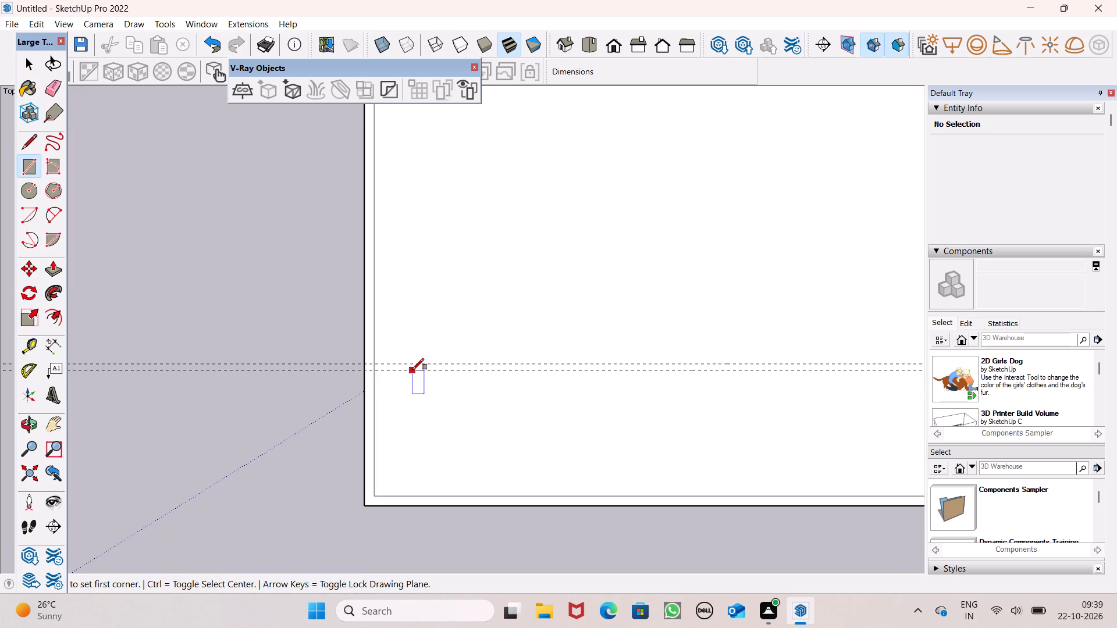
{"action": "scroll", "coordinate": [451, 372], "scroll_direction": "up", "scroll_amount": 4}
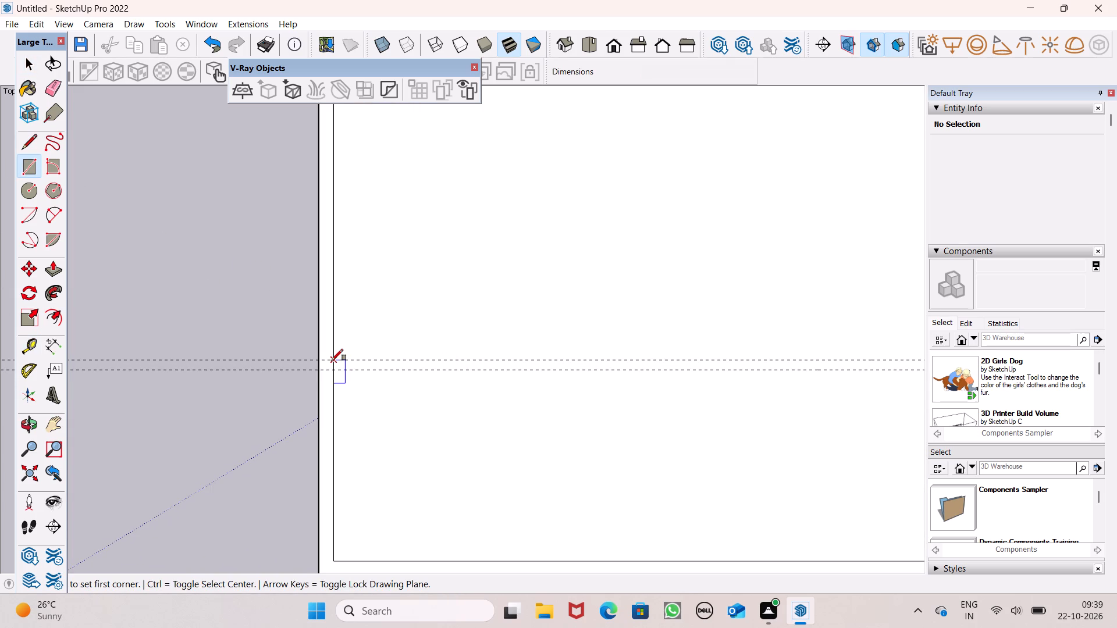
{"action": "left_click", "coordinate": [332, 361]}
{"action": "scroll", "coordinate": [331, 380], "scroll_direction": "down", "scroll_amount": 7}
{"action": "scroll", "coordinate": [392, 401], "scroll_direction": "down", "scroll_amount": 6}
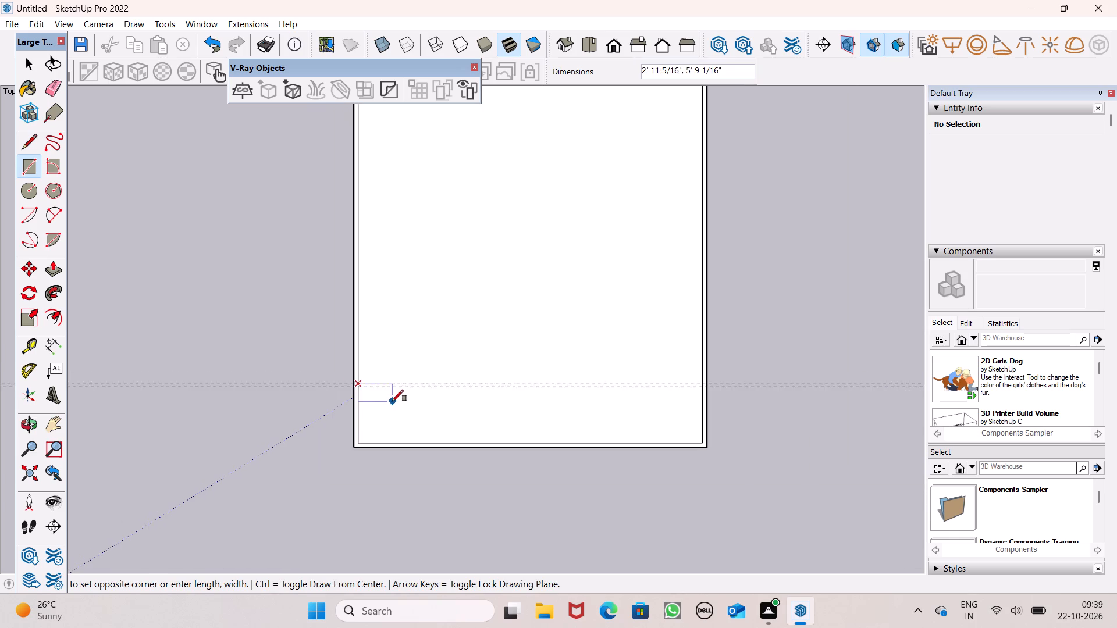
{"action": "scroll", "coordinate": [704, 389], "scroll_direction": "up", "scroll_amount": 8}
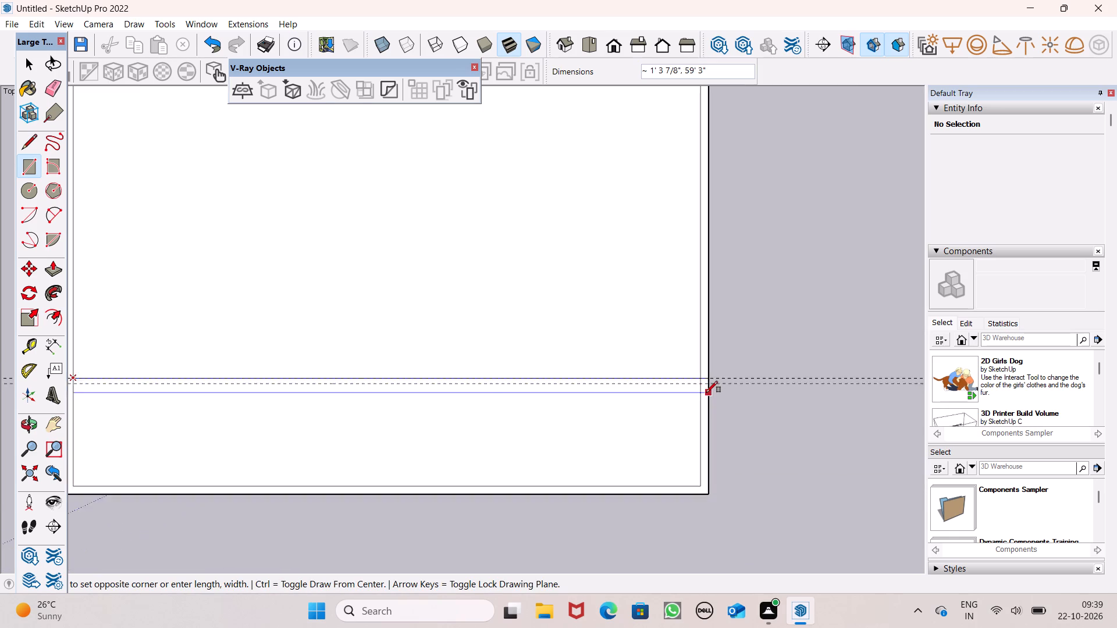
{"action": "scroll", "coordinate": [706, 392], "scroll_direction": "up", "scroll_amount": 11}
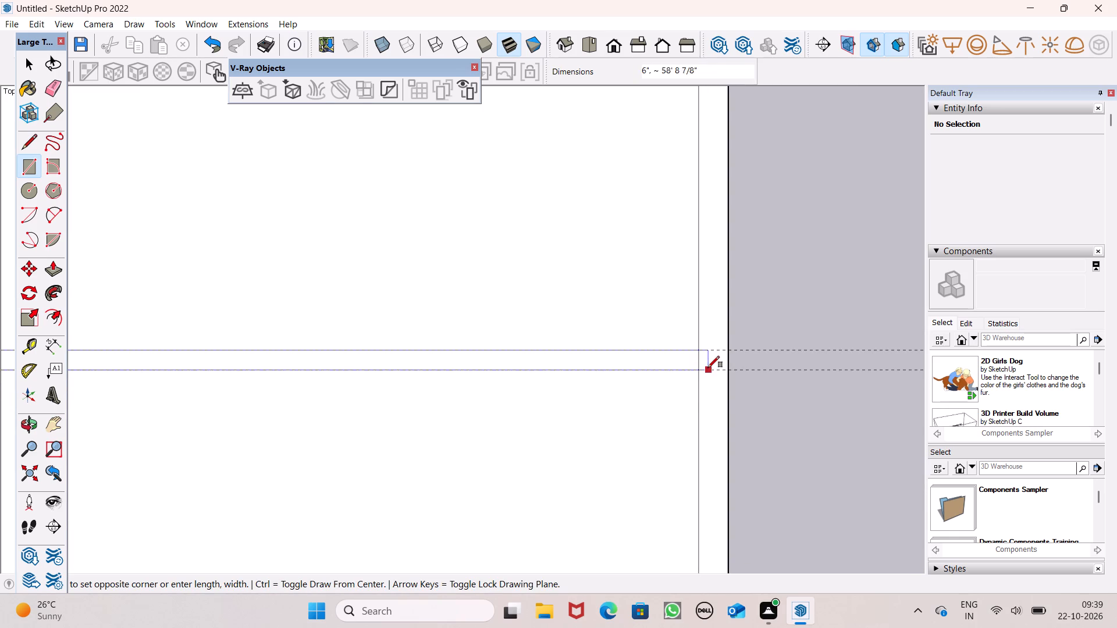
{"action": "left_click", "coordinate": [699, 372]}
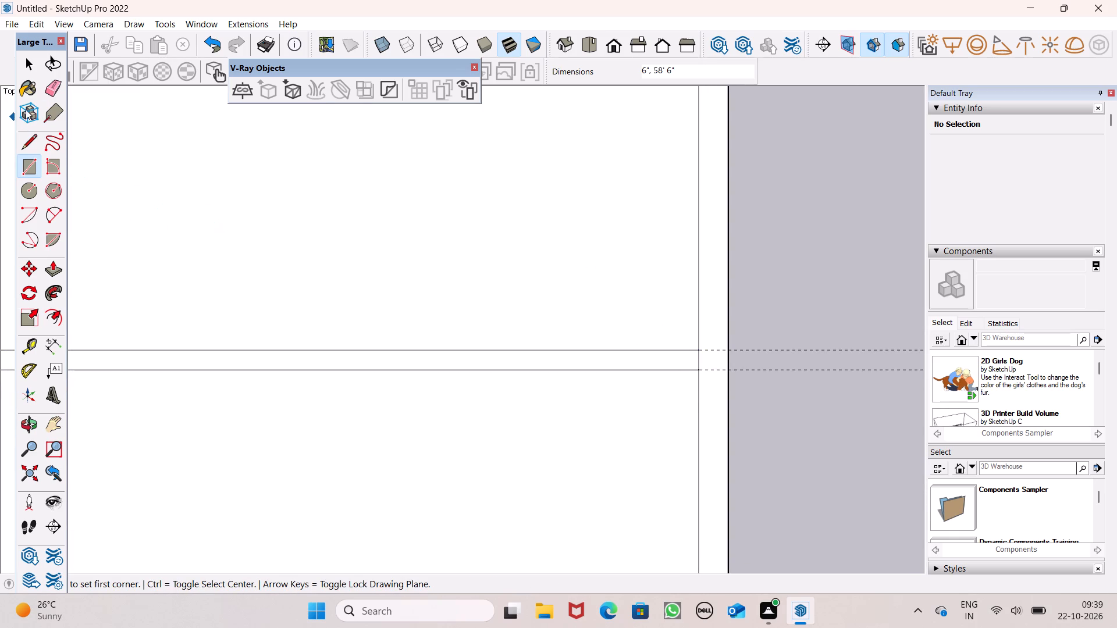
Erase both guide lines.
{"action": "left_click", "coordinate": [52, 91]}
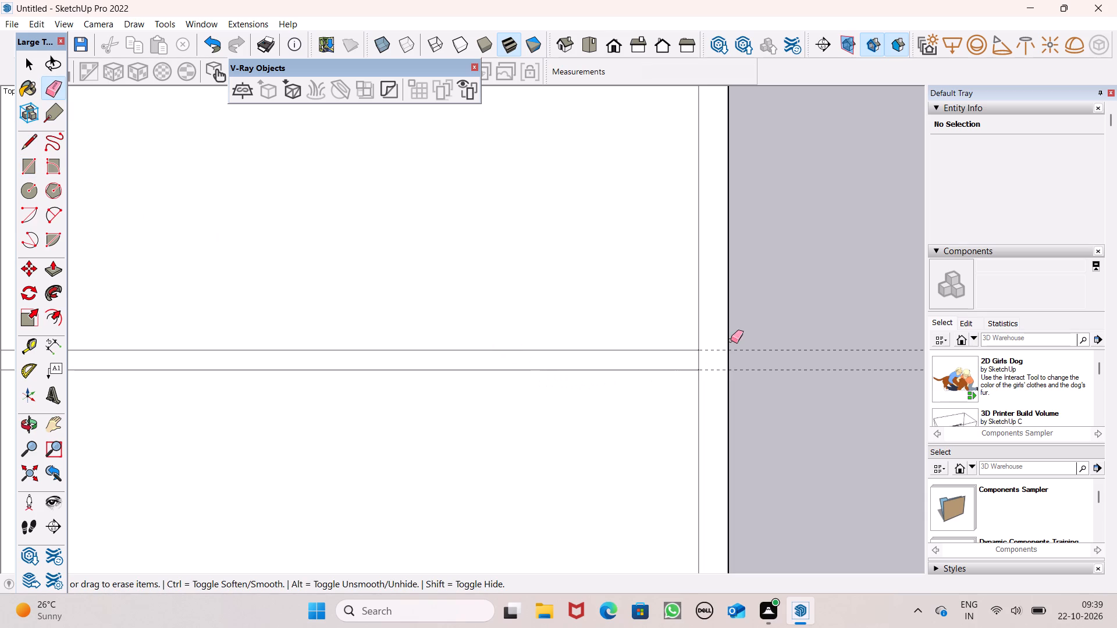
{"action": "left_click_drag", "start_coordinate": [750, 366], "coordinate": [755, 384]}
{"action": "left_click_drag", "start_coordinate": [771, 345], "coordinate": [771, 357]}
{"action": "scroll", "coordinate": [797, 304], "scroll_direction": "down", "scroll_amount": 5}
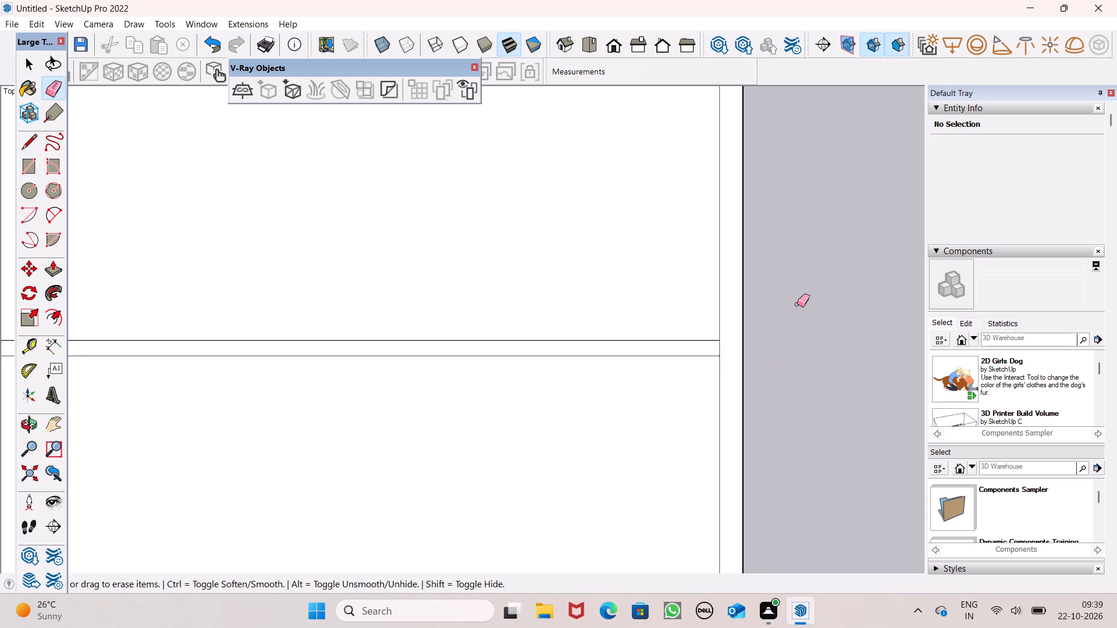
Draw a short line extending the cross strip's front edge from the inner outline to the slab's left outer edge.
{"action": "scroll", "coordinate": [797, 304], "scroll_direction": "down", "scroll_amount": 11}
{"action": "scroll", "coordinate": [661, 337], "scroll_direction": "down", "scroll_amount": 4}
{"action": "scroll", "coordinate": [238, 344], "scroll_direction": "up", "scroll_amount": 6}
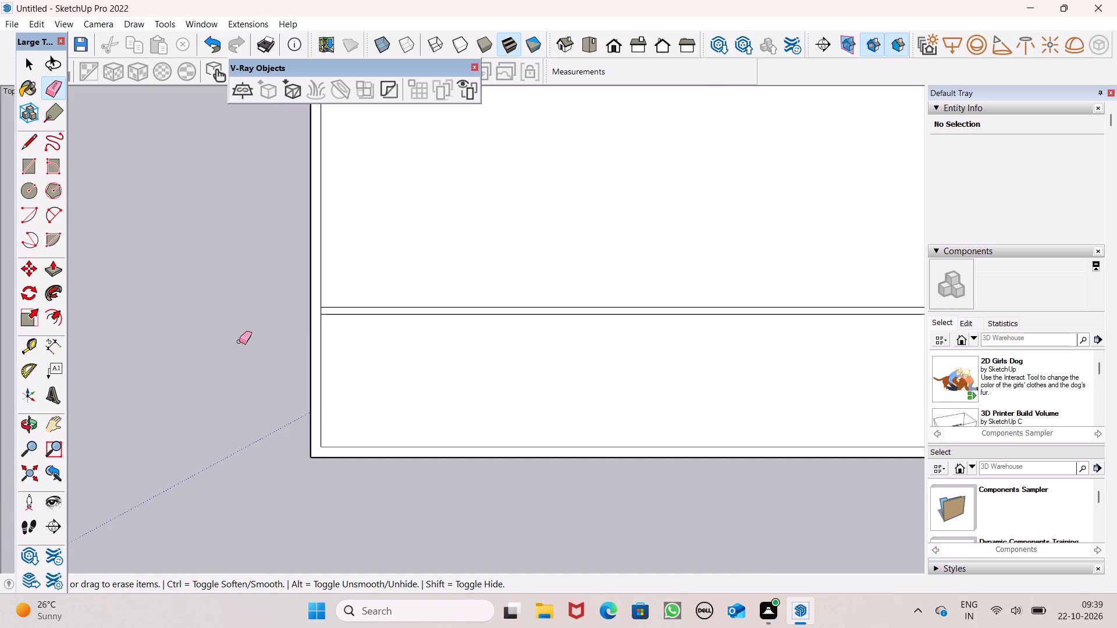
{"action": "left_click", "coordinate": [33, 145]}
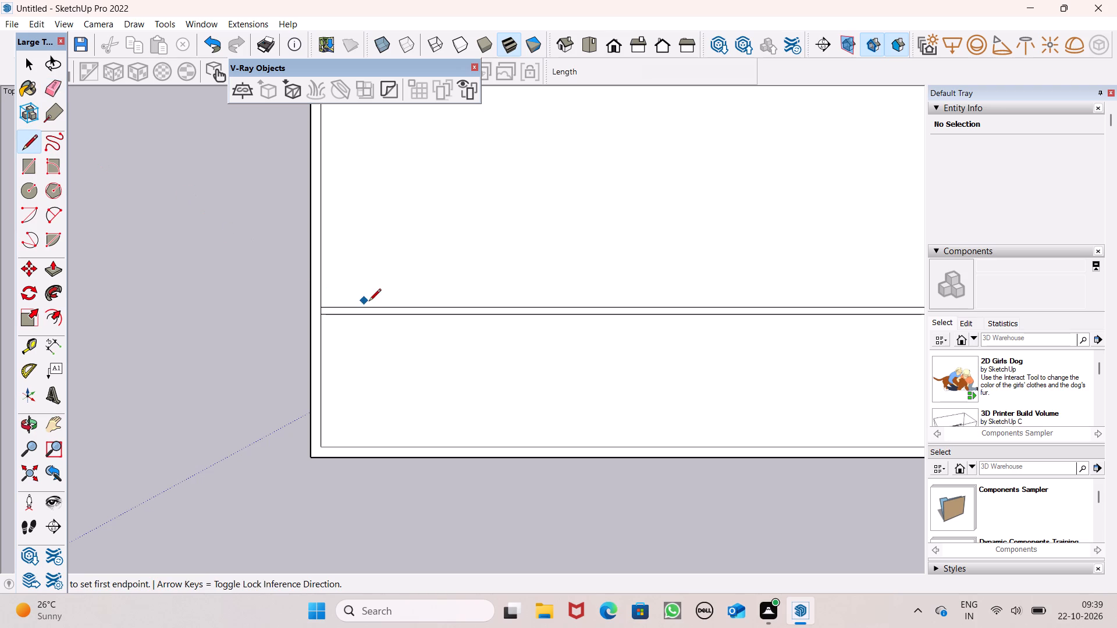
{"action": "scroll", "coordinate": [329, 325], "scroll_direction": "up", "scroll_amount": 6}
{"action": "left_click", "coordinate": [319, 305]}
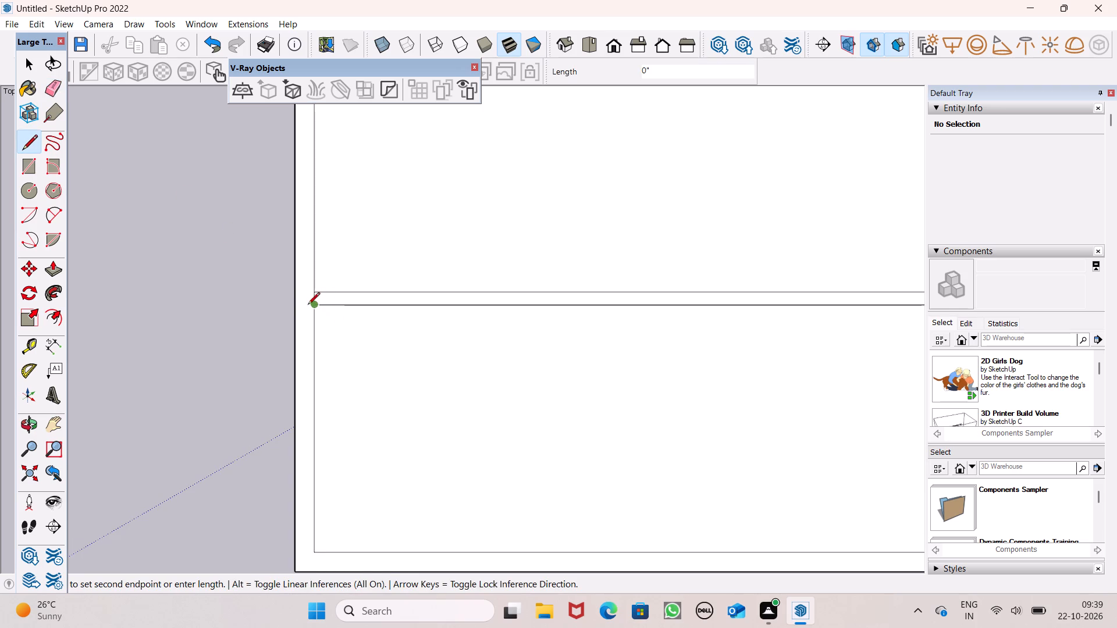
{"action": "left_click", "coordinate": [293, 298]}
{"action": "scroll", "coordinate": [179, 262], "scroll_direction": "down", "scroll_amount": 6}
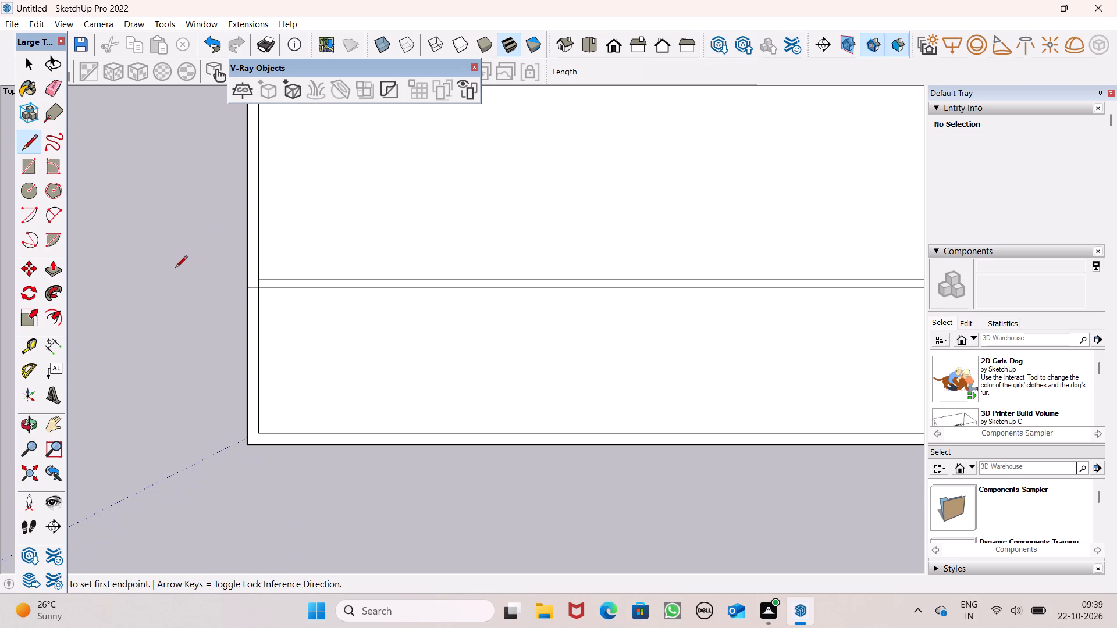
Draw a 9" line extending the cross strip's front edge from the inner outline to the slab's right outer edge.
{"action": "scroll", "coordinate": [175, 269], "scroll_direction": "down", "scroll_amount": 4}
{"action": "scroll", "coordinate": [797, 306], "scroll_direction": "up", "scroll_amount": 5}
{"action": "scroll", "coordinate": [753, 347], "scroll_direction": "down", "scroll_amount": 5}
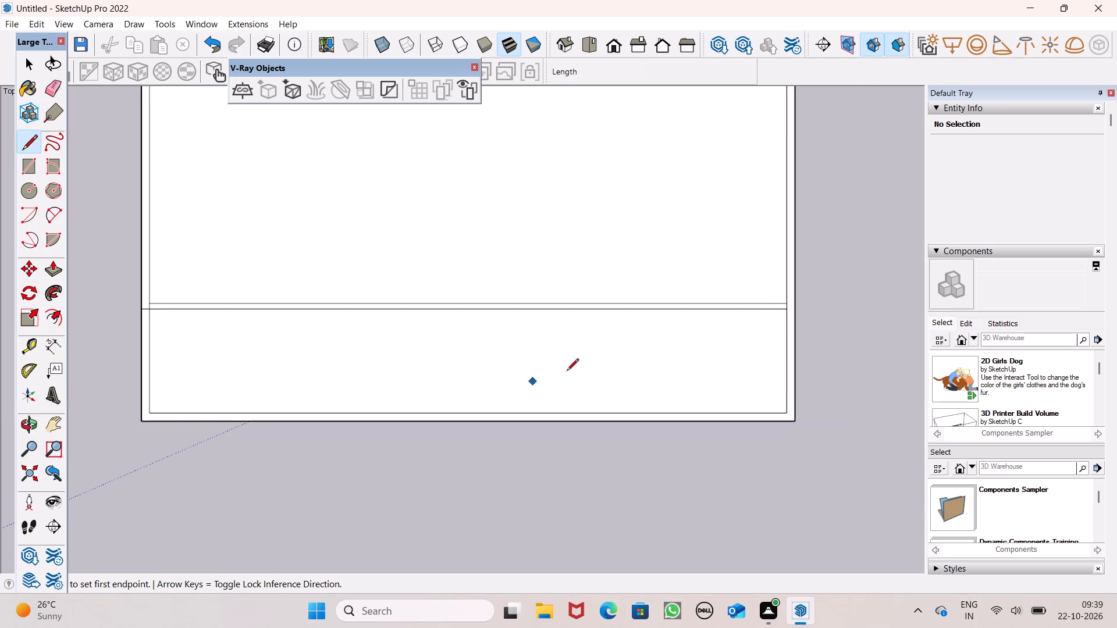
{"action": "scroll", "coordinate": [750, 323], "scroll_direction": "up", "scroll_amount": 4}
{"action": "scroll", "coordinate": [819, 300], "scroll_direction": "up", "scroll_amount": 7}
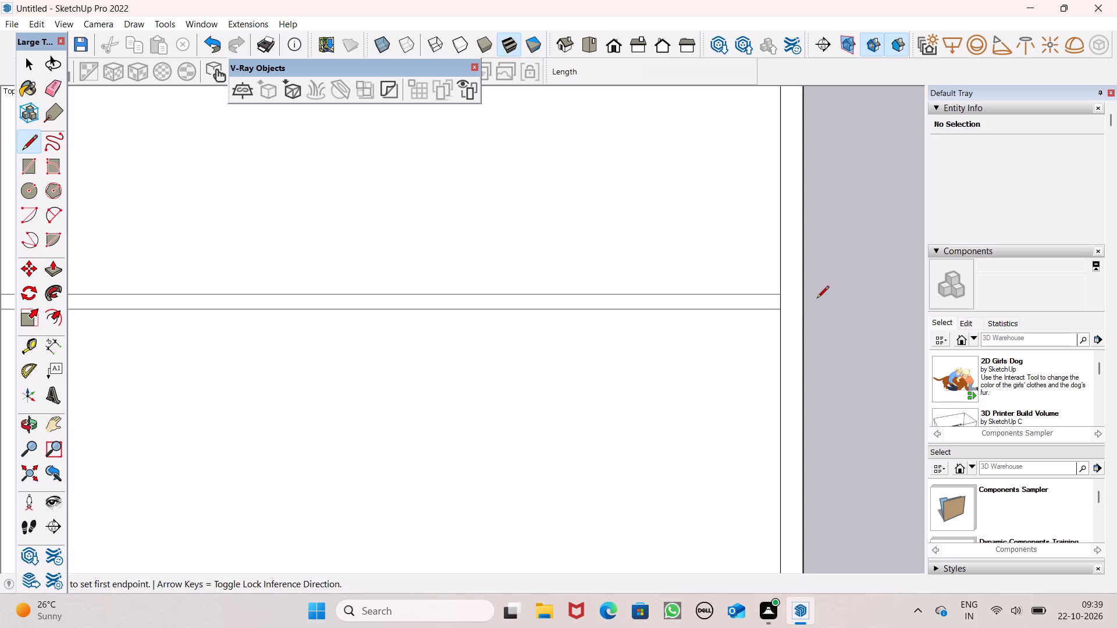
{"action": "scroll", "coordinate": [817, 299], "scroll_direction": "up", "scroll_amount": 5}
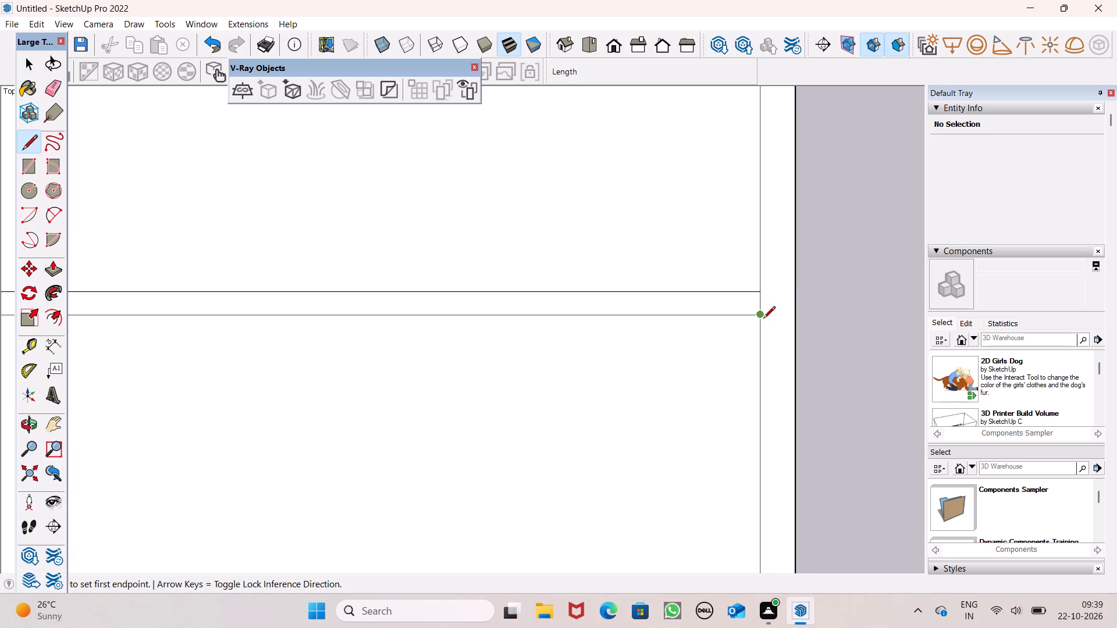
{"action": "left_click", "coordinate": [762, 318]}
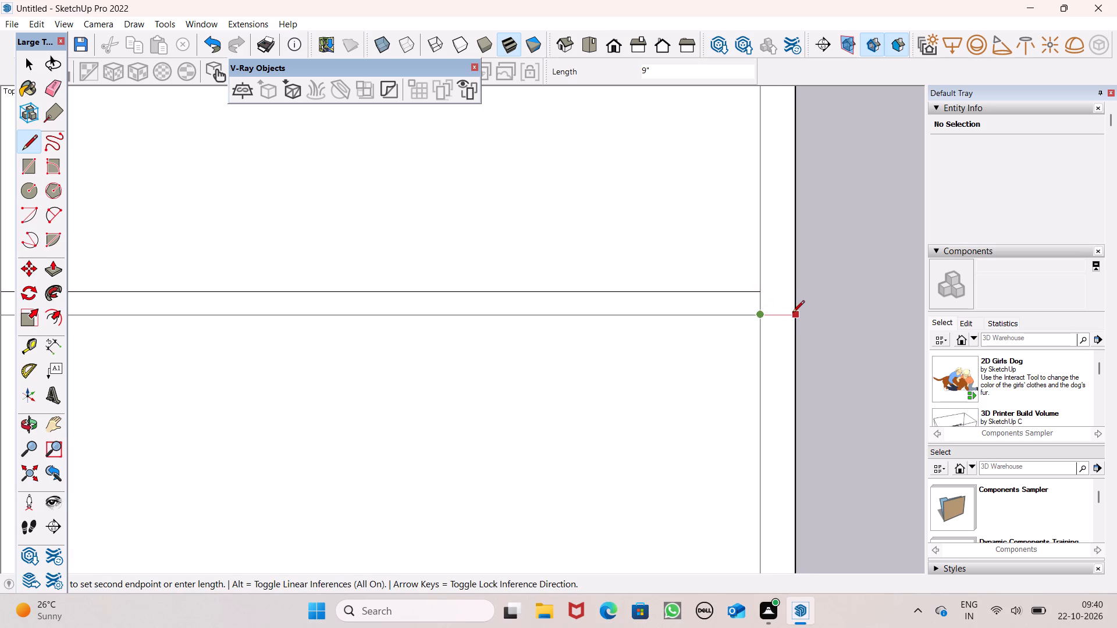
{"action": "left_click", "coordinate": [795, 313]}
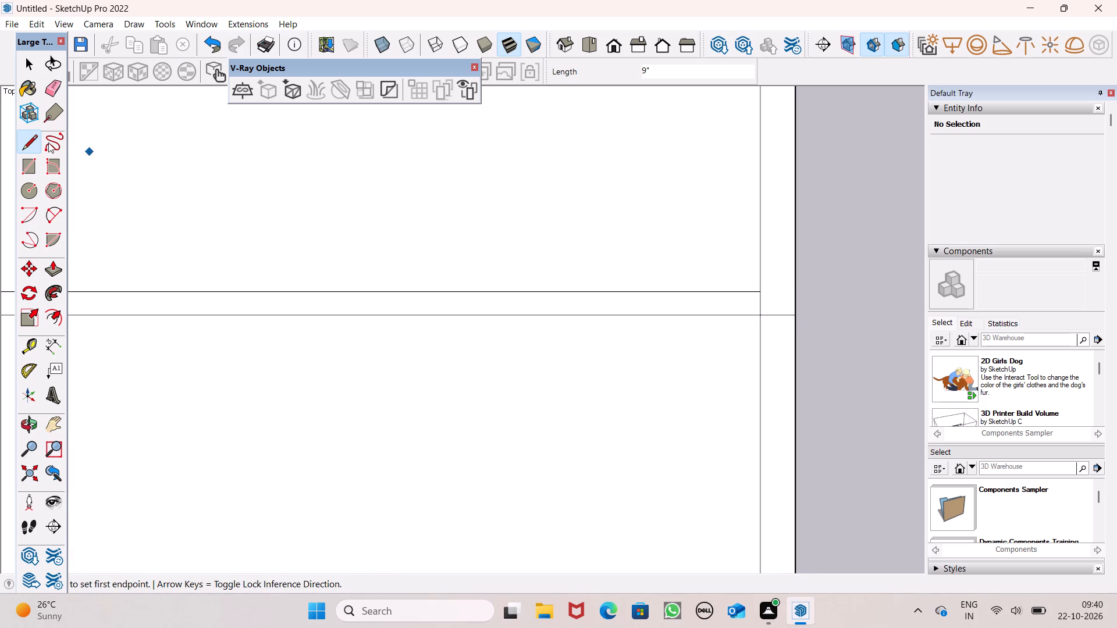
Erase the short inner-outline segment across the strip's right end, joining the strip to the side wall band.
{"action": "left_click", "coordinate": [44, 91]}
{"action": "scroll", "coordinate": [769, 324], "scroll_direction": "up", "scroll_amount": 5}
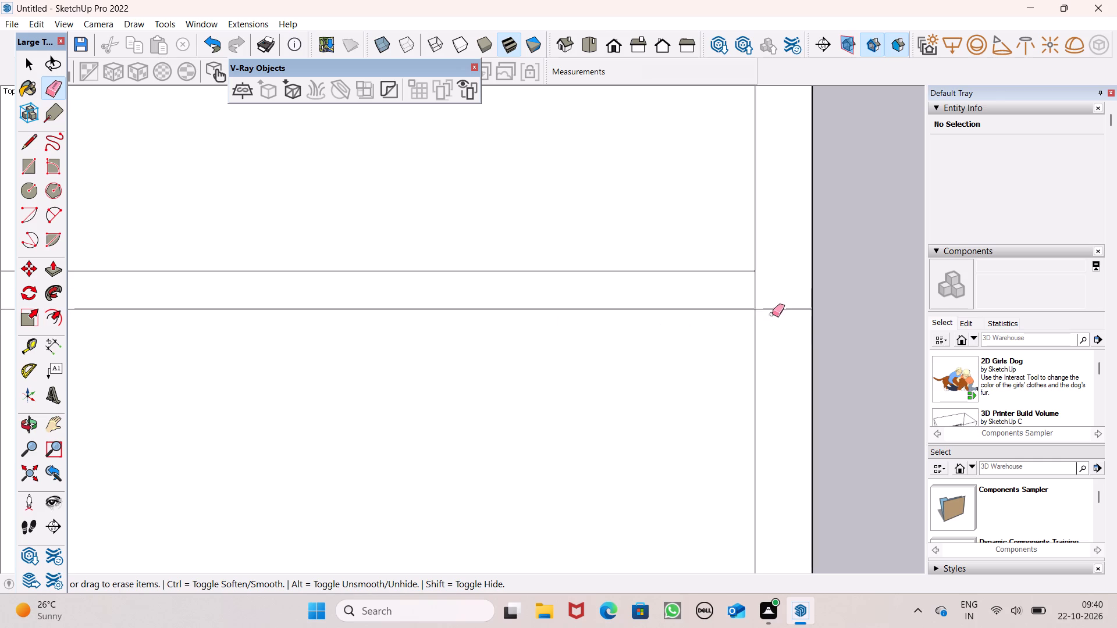
{"action": "left_click_drag", "start_coordinate": [771, 300], "coordinate": [742, 298]}
{"action": "left_click_drag", "start_coordinate": [755, 291], "coordinate": [770, 288]}
{"action": "scroll", "coordinate": [772, 272], "scroll_direction": "down", "scroll_amount": 1}
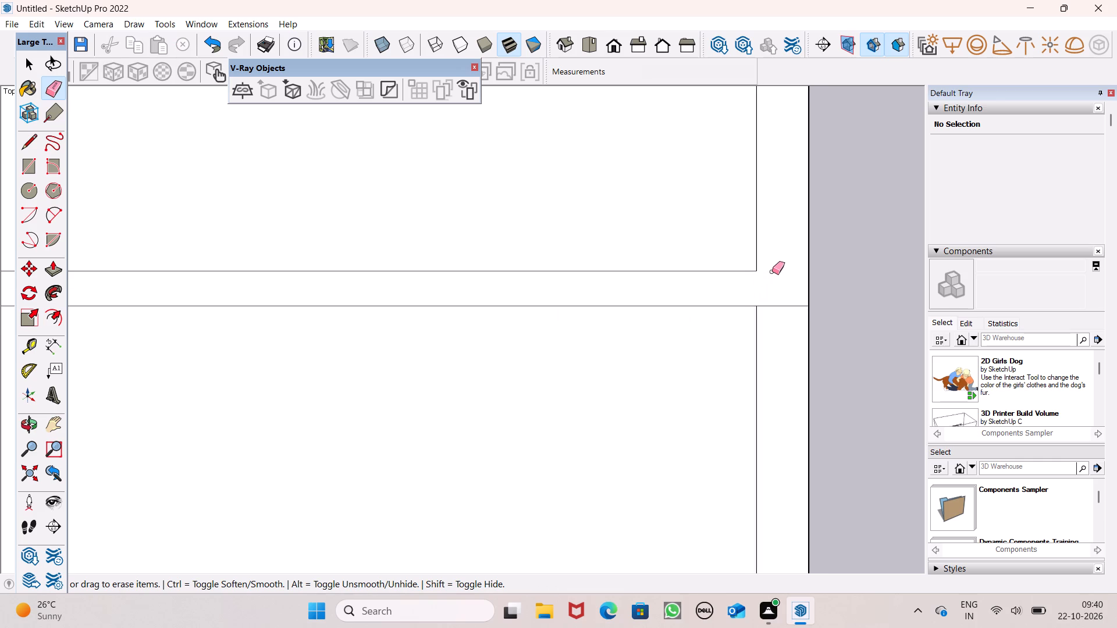
Erase the short inner-outline segment across the strip's left end, joining the strip to the other side wall band.
{"action": "scroll", "coordinate": [772, 272], "scroll_direction": "down", "scroll_amount": 10}
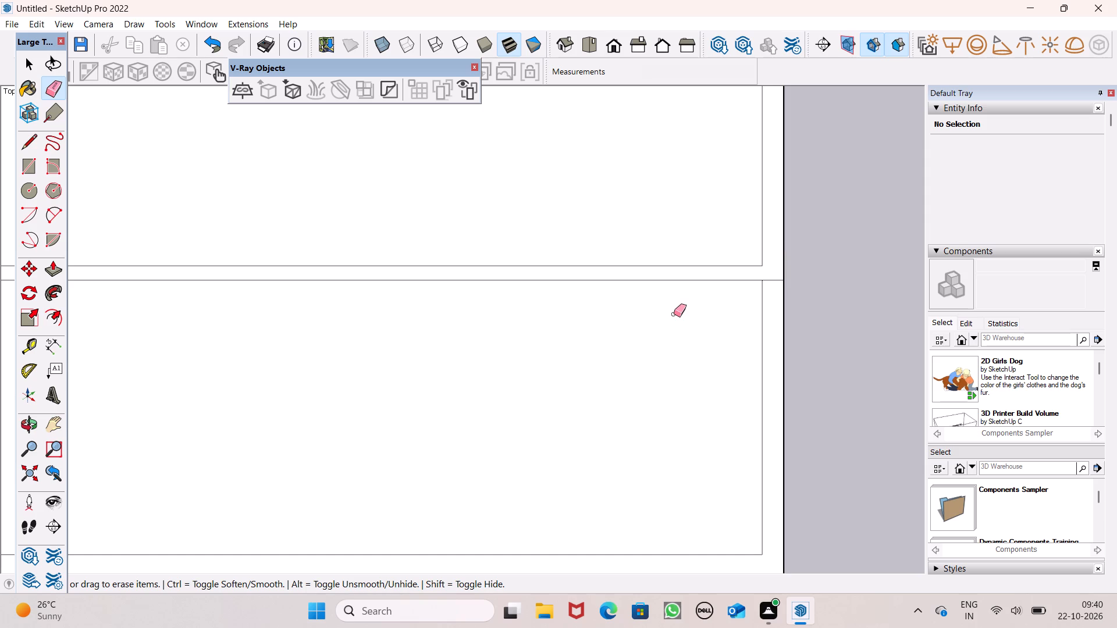
{"action": "scroll", "coordinate": [783, 325], "scroll_direction": "down", "scroll_amount": 16}
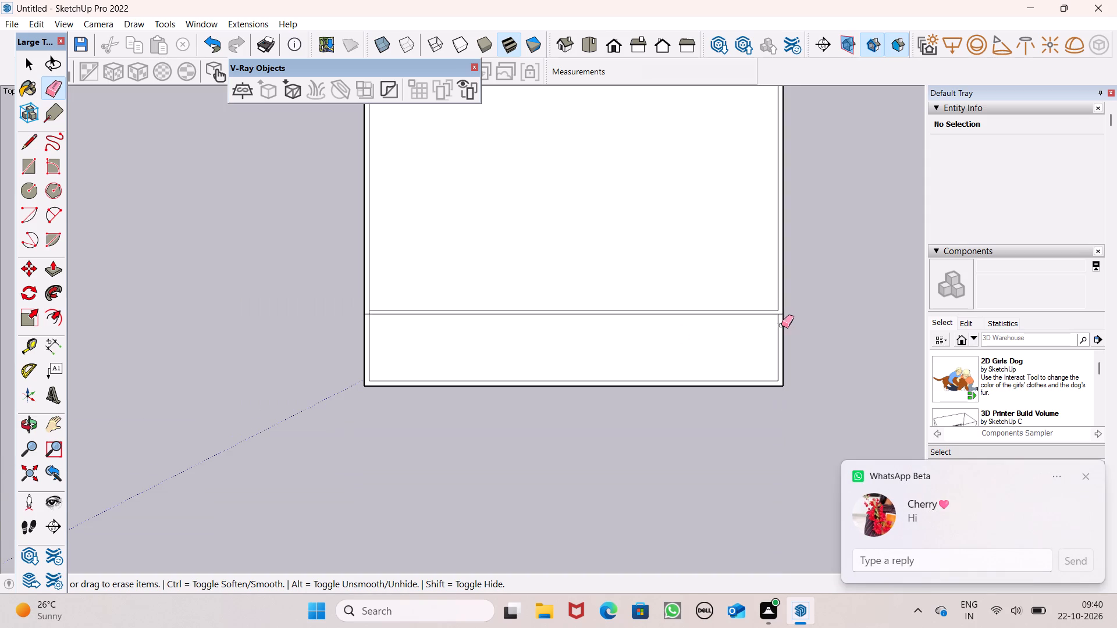
{"action": "left_click_drag", "start_coordinate": [1092, 480], "coordinate": [1082, 478]}
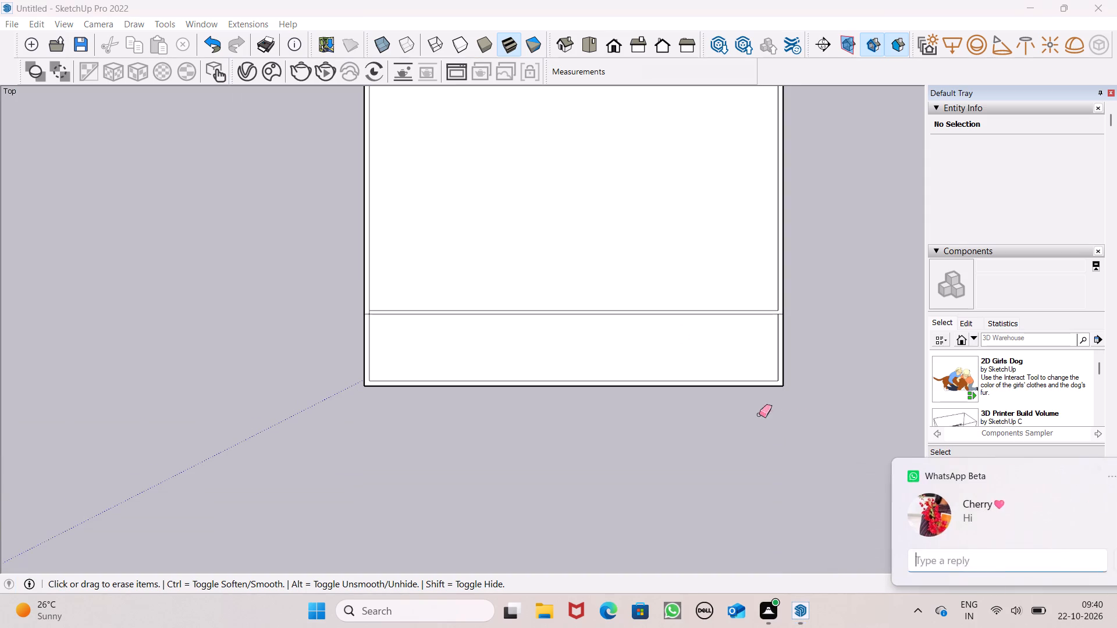
{"action": "scroll", "coordinate": [474, 352], "scroll_direction": "up", "scroll_amount": 6}
{"action": "scroll", "coordinate": [338, 300], "scroll_direction": "up", "scroll_amount": 6}
{"action": "scroll", "coordinate": [260, 278], "scroll_direction": "up", "scroll_amount": 6}
{"action": "left_click_drag", "start_coordinate": [283, 257], "coordinate": [289, 263]}
{"action": "left_click", "coordinate": [289, 263]}
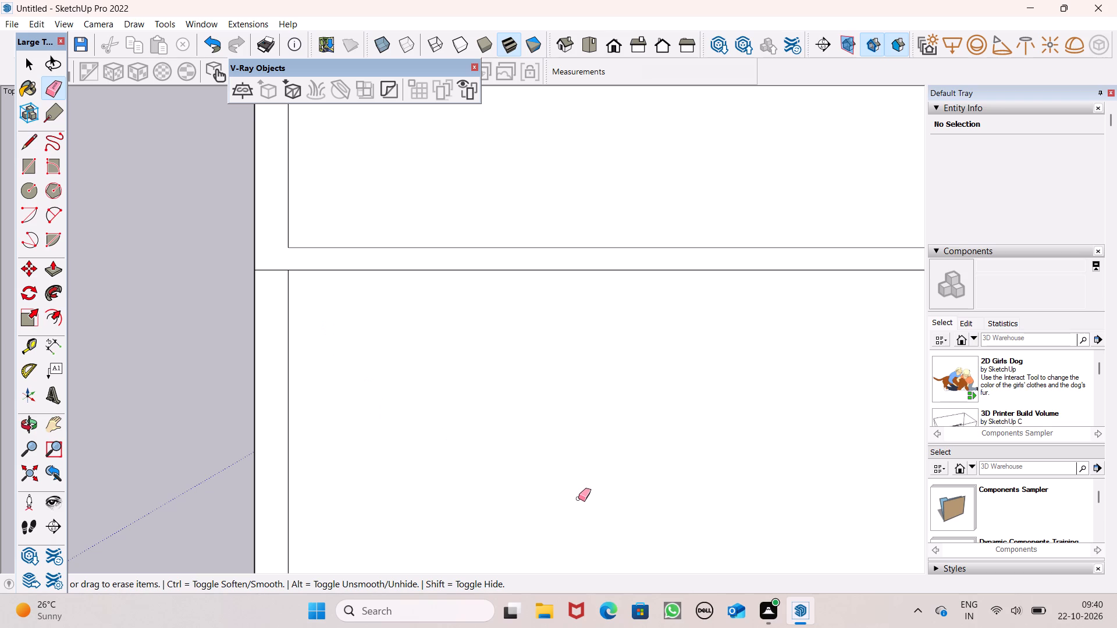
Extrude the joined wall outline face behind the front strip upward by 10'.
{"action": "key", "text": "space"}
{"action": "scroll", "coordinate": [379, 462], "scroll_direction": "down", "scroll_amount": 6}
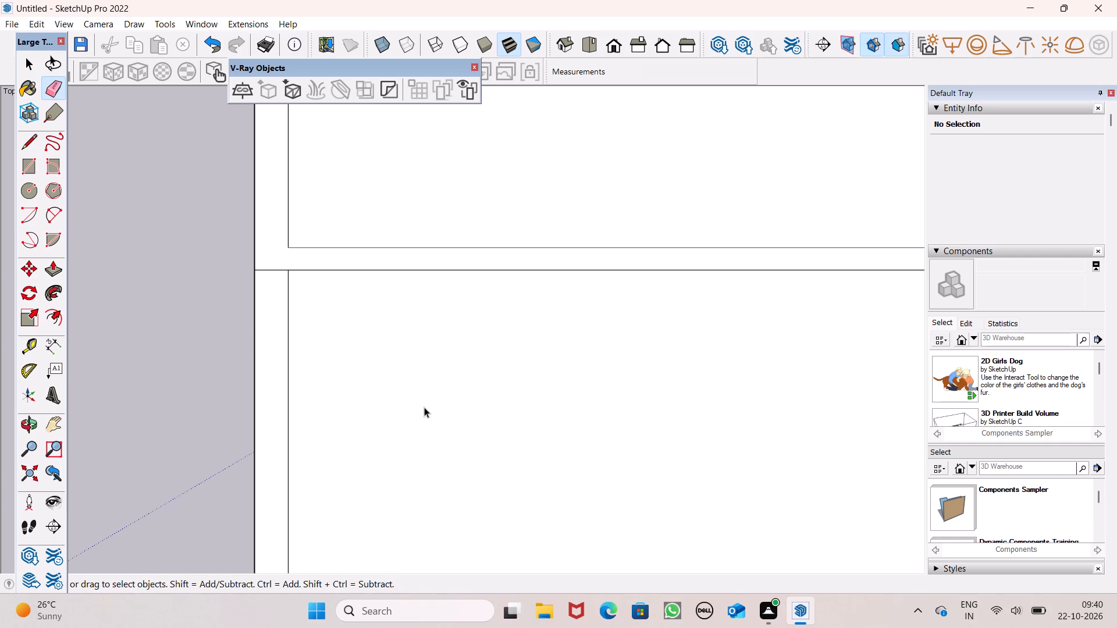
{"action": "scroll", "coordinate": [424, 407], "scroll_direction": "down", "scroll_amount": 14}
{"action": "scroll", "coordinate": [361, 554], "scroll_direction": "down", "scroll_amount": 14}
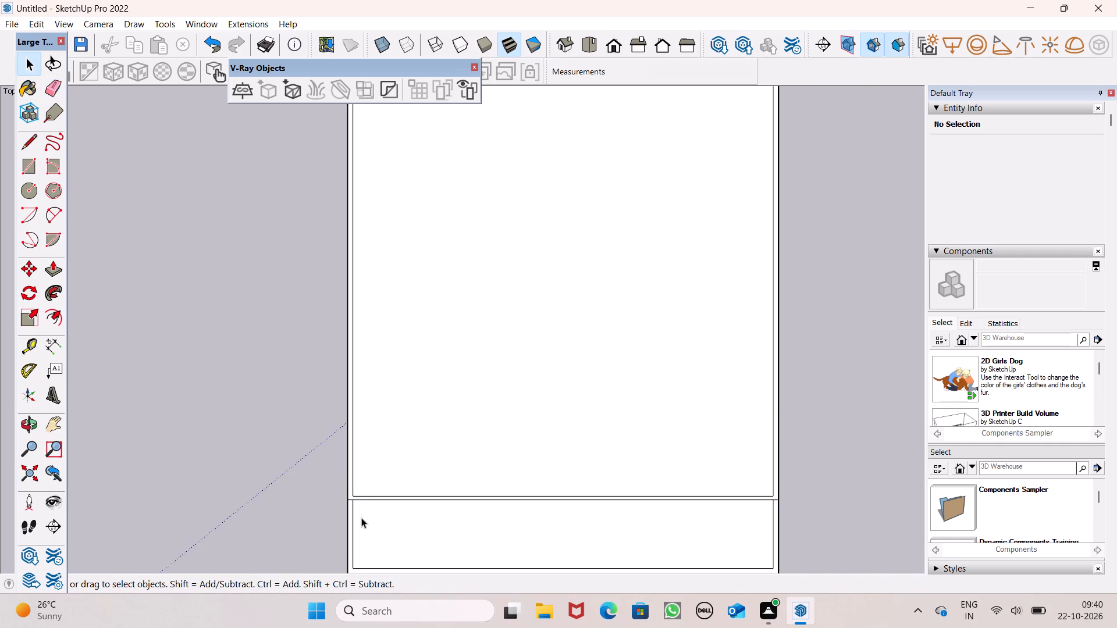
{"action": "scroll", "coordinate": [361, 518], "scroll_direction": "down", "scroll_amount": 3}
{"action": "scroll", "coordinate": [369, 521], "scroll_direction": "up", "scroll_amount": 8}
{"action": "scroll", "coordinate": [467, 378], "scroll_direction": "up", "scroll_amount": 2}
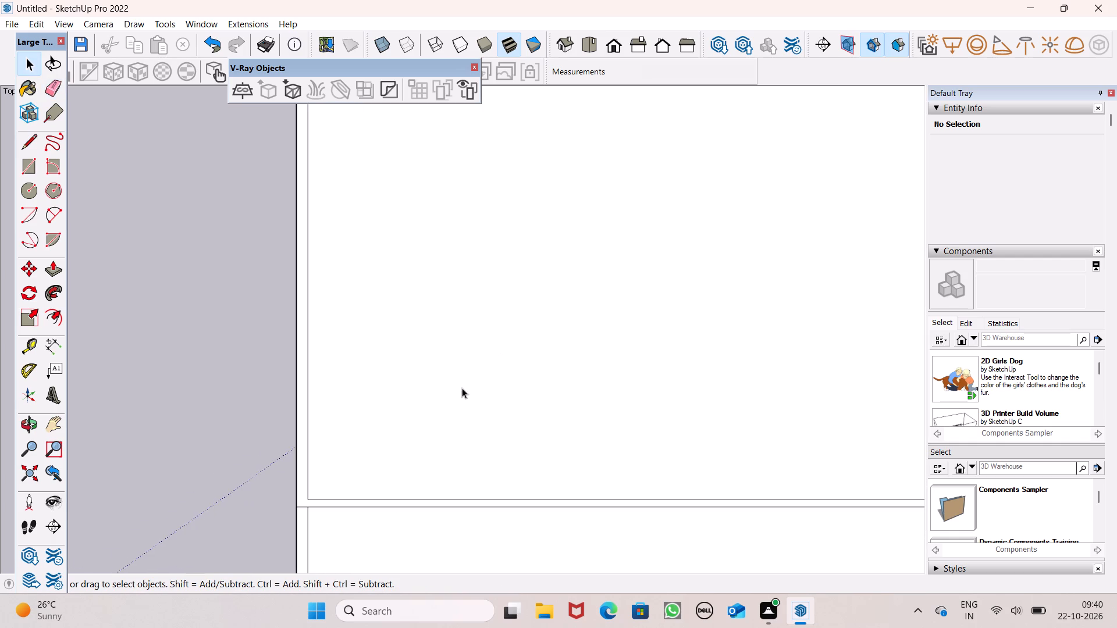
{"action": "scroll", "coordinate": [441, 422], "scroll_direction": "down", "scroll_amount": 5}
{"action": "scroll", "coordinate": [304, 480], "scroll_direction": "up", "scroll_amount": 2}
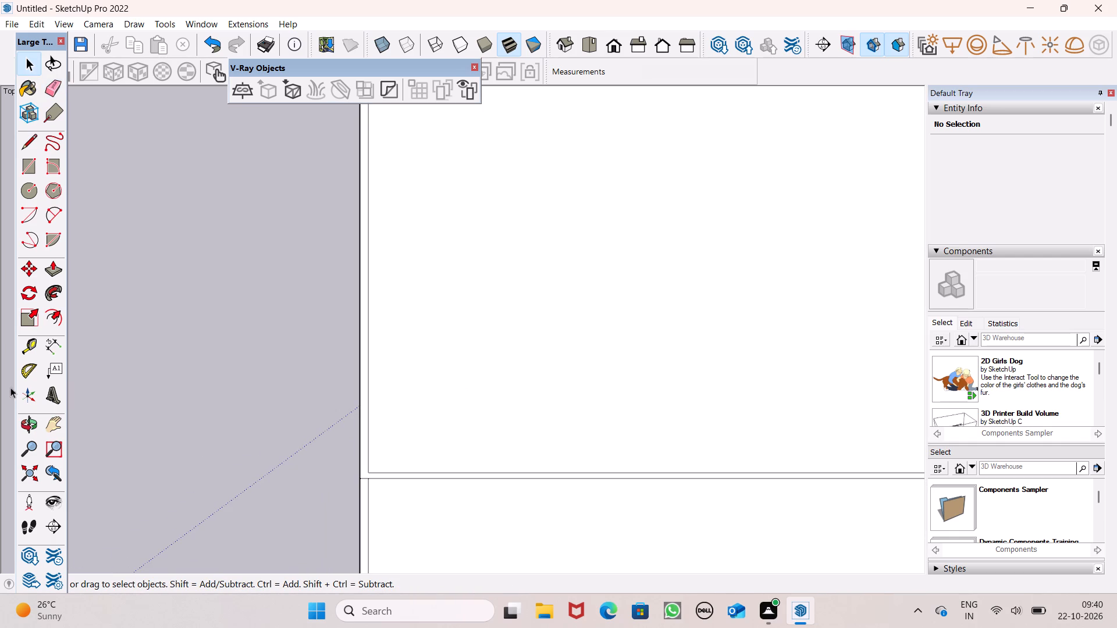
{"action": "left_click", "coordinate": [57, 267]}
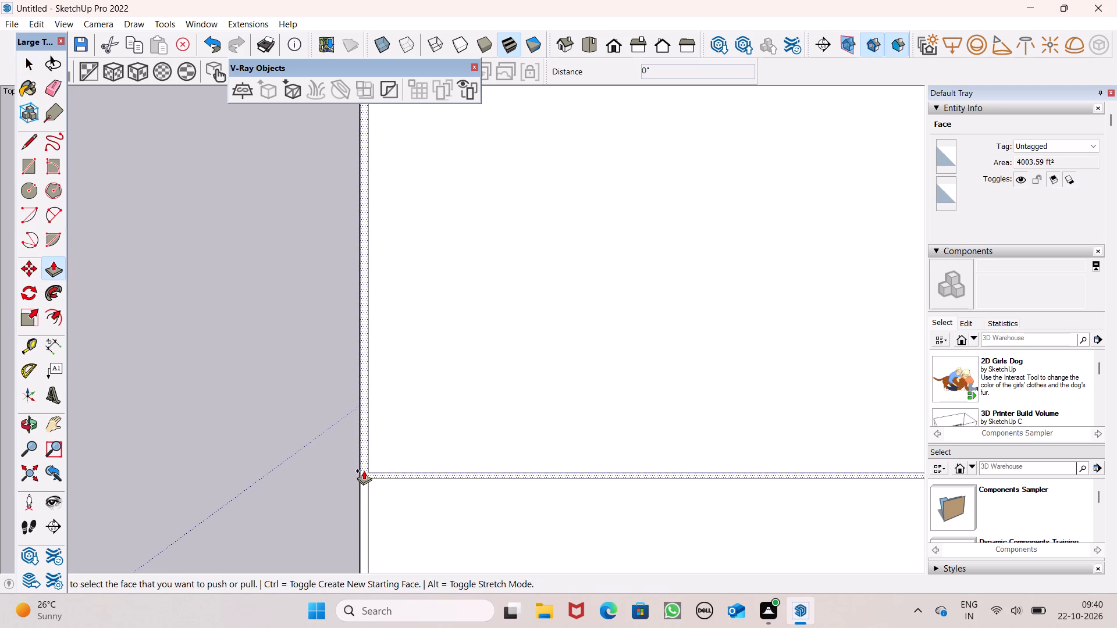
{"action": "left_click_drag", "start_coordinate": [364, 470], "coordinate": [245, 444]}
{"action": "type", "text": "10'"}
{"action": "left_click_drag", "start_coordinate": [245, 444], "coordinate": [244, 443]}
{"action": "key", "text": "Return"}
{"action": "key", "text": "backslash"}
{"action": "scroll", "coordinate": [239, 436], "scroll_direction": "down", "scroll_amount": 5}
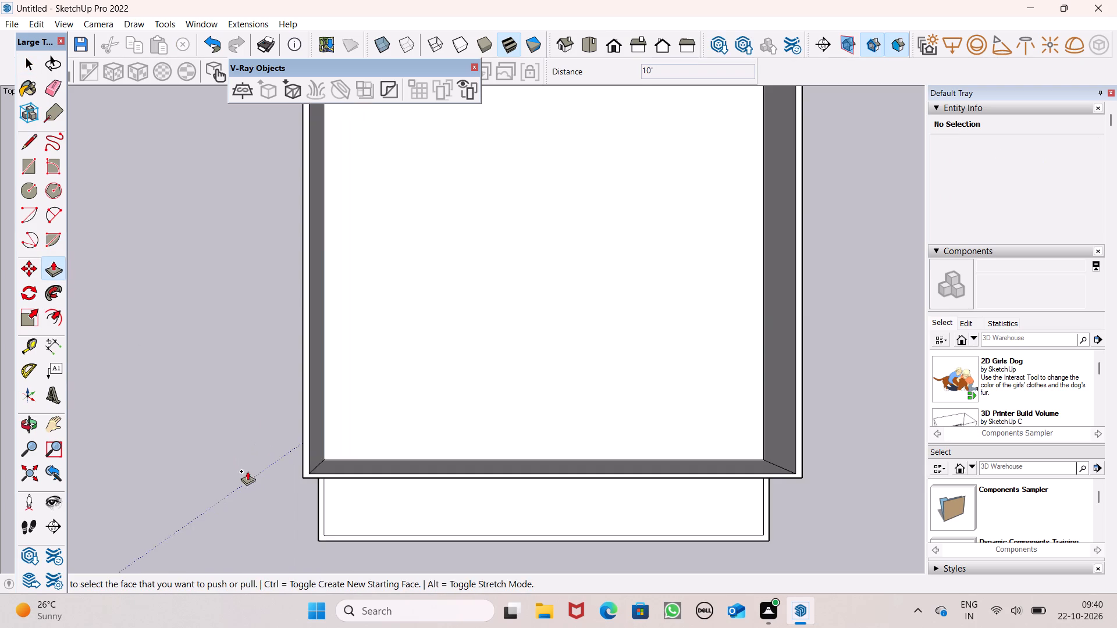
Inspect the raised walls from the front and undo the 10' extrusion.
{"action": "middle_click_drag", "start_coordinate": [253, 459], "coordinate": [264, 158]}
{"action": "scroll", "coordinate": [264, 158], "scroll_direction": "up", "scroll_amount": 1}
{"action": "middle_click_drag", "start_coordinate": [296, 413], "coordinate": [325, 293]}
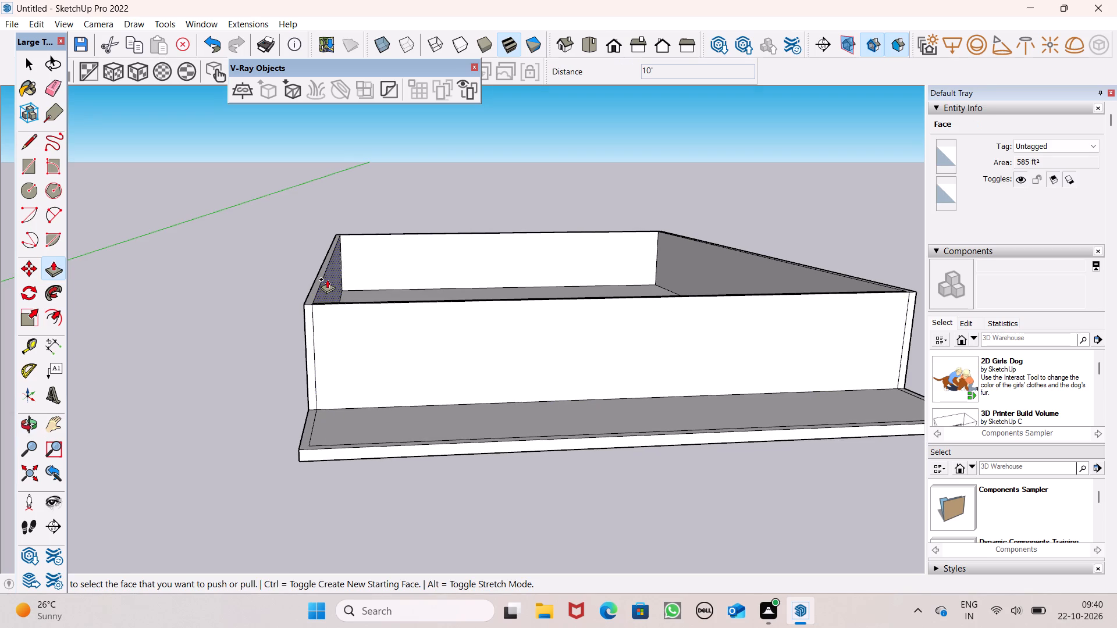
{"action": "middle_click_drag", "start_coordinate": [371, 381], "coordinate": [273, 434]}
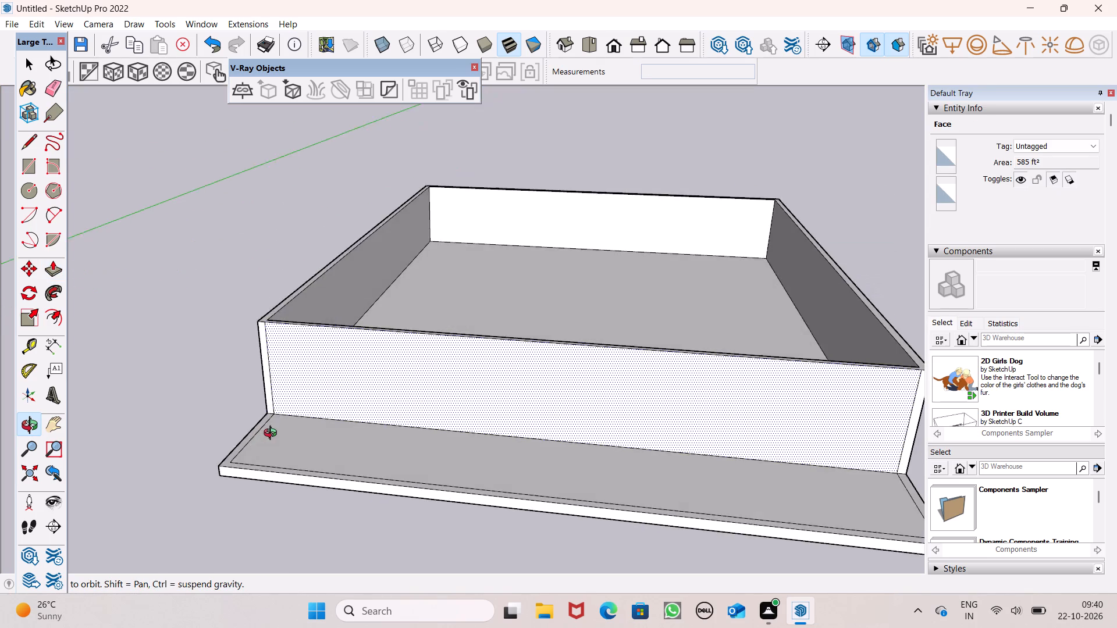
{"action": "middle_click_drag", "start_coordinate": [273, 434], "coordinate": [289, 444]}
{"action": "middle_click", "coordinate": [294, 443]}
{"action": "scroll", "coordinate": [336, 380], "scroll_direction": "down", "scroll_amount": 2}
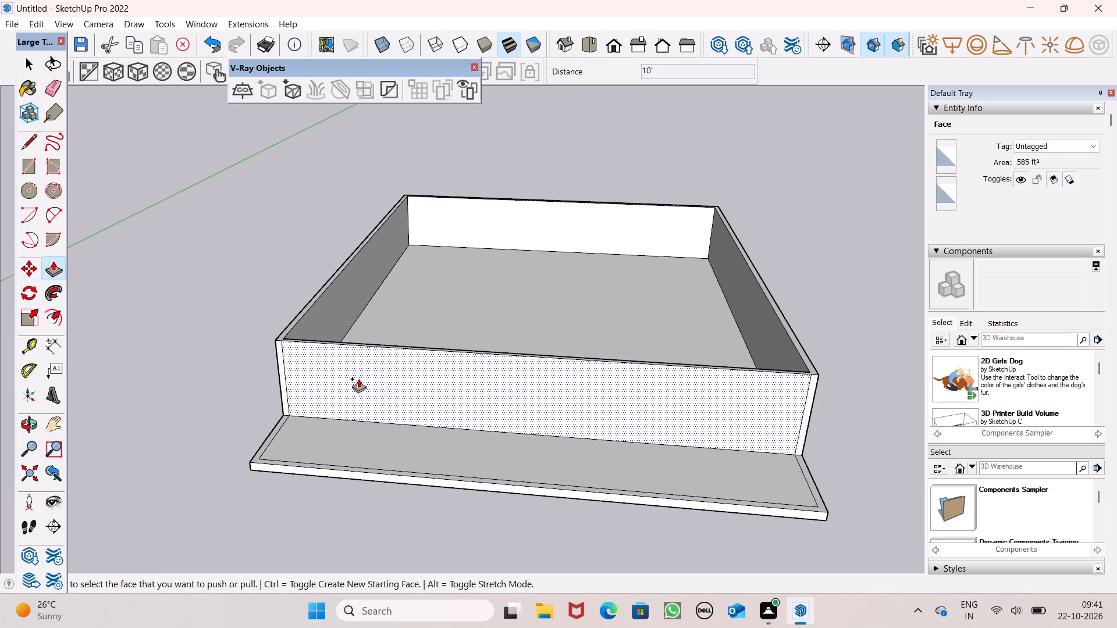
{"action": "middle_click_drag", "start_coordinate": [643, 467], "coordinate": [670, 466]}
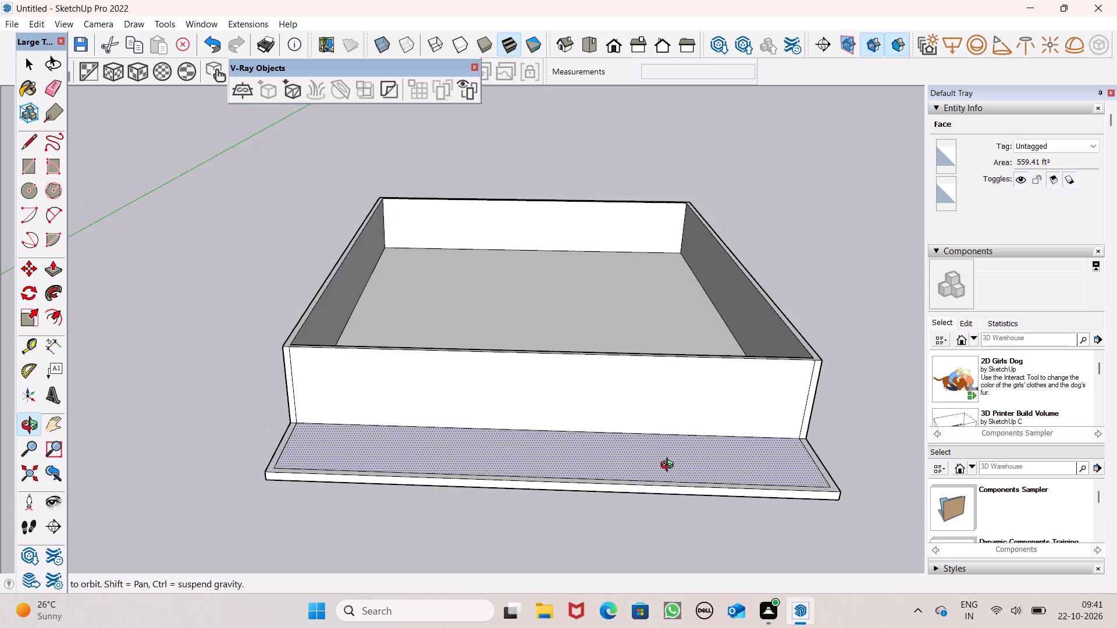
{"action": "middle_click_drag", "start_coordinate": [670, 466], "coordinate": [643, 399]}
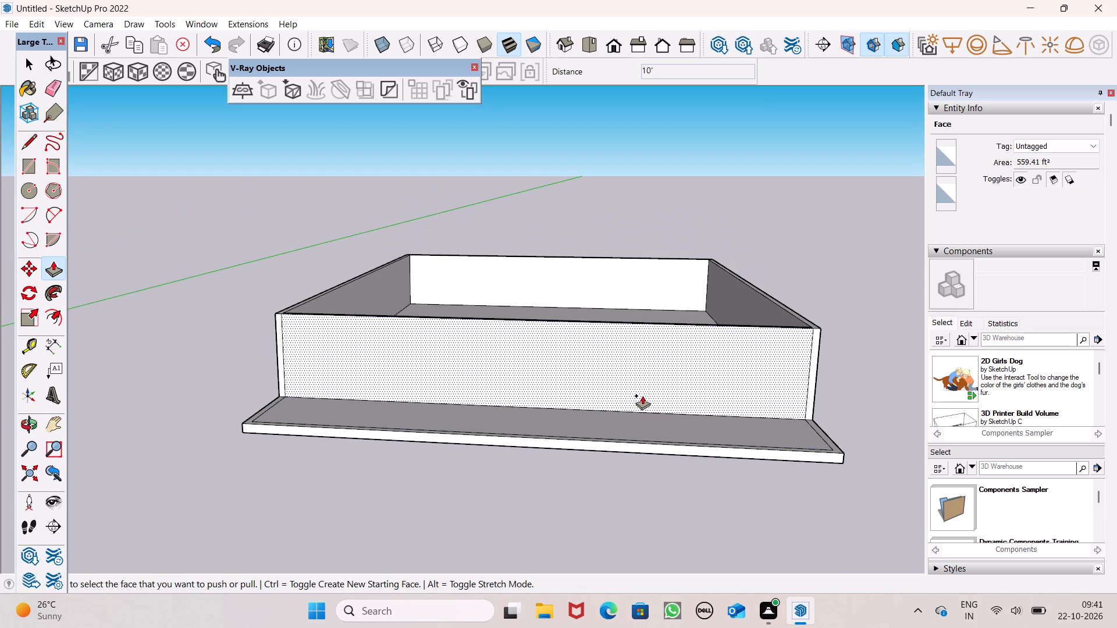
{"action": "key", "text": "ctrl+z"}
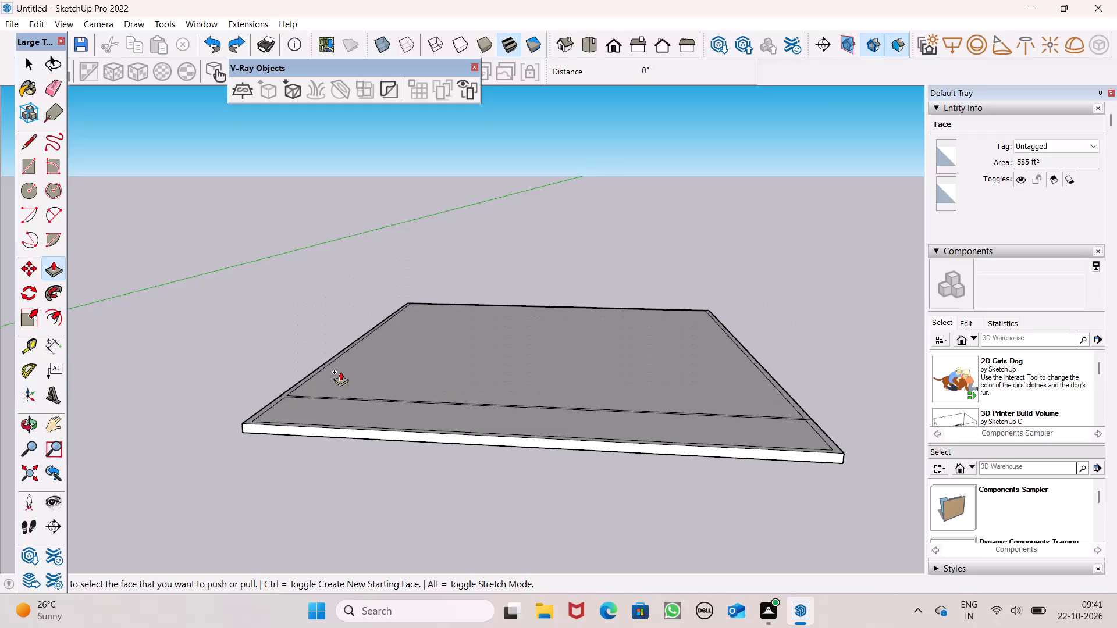
Extrude the joined wall outline face upward by 4'.
{"action": "middle_click_drag", "start_coordinate": [373, 440], "coordinate": [386, 590]}
{"action": "scroll", "coordinate": [280, 427], "scroll_direction": "up", "scroll_amount": 1}
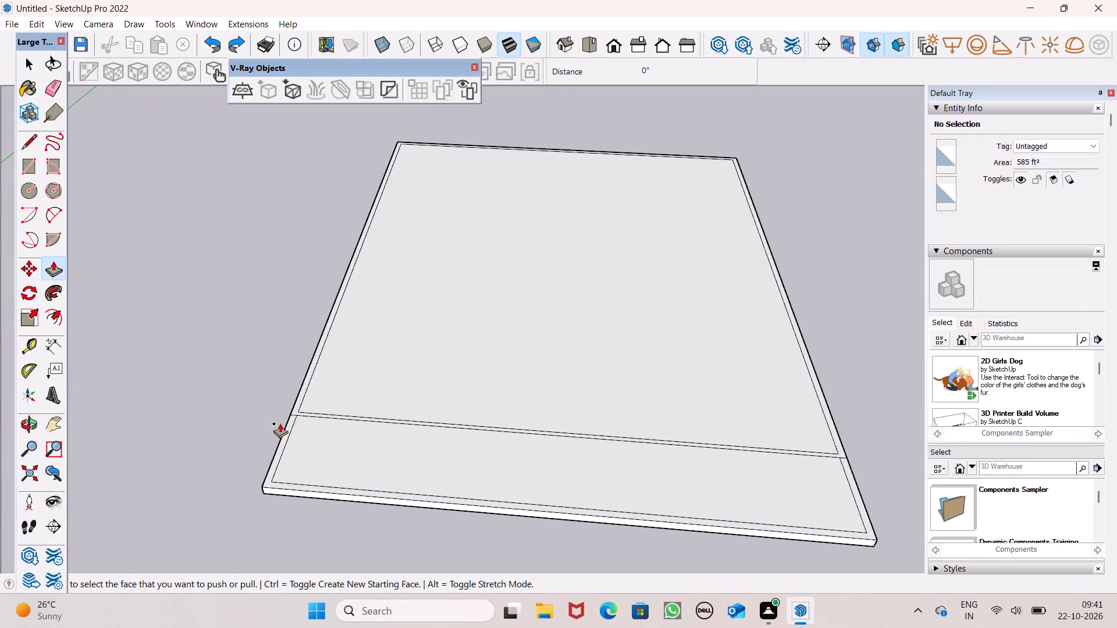
{"action": "scroll", "coordinate": [282, 418], "scroll_direction": "up", "scroll_amount": 5}
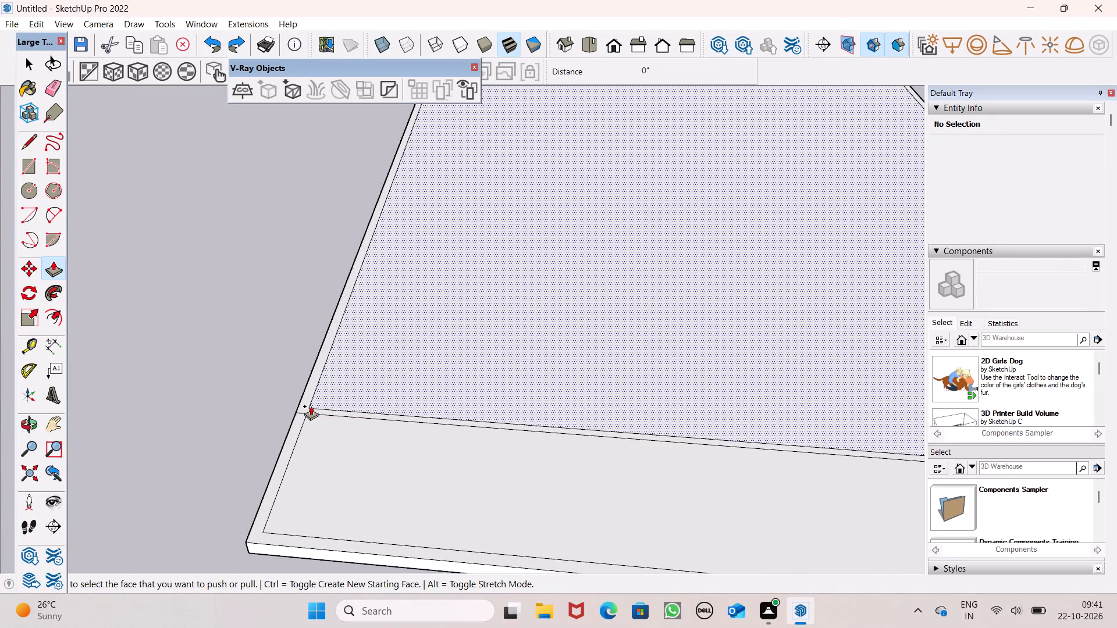
{"action": "left_click_drag", "start_coordinate": [308, 406], "coordinate": [343, 338]}
{"action": "type", "text": "4'"}
{"action": "key", "text": "Return"}
{"action": "left_click", "coordinate": [343, 338]}
{"action": "scroll", "coordinate": [339, 340], "scroll_direction": "down", "scroll_amount": 4}
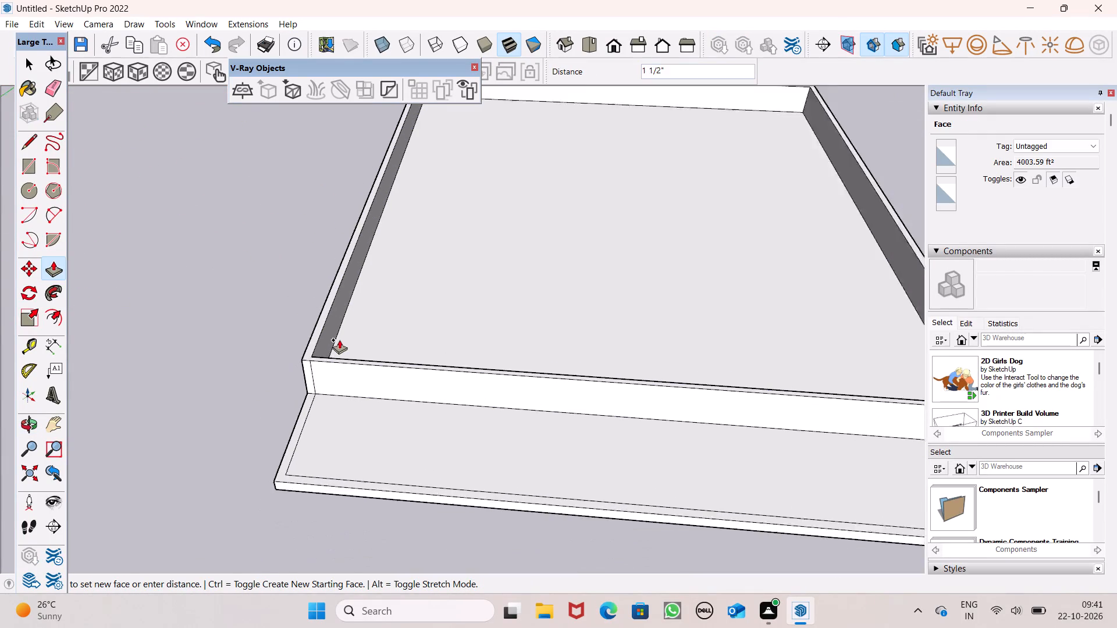
{"action": "scroll", "coordinate": [339, 340], "scroll_direction": "down", "scroll_amount": 1}
{"action": "middle_click_drag", "start_coordinate": [389, 412], "coordinate": [470, 362]}
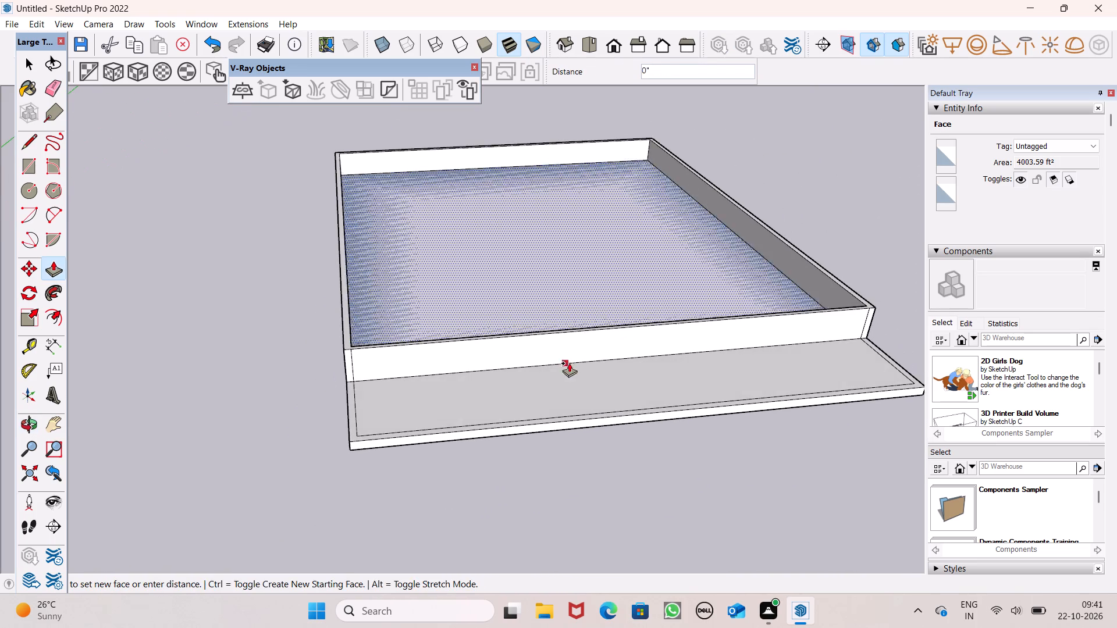
{"action": "middle_click_drag", "start_coordinate": [569, 363], "coordinate": [496, 484]}
{"action": "scroll", "coordinate": [493, 484], "scroll_direction": "up", "scroll_amount": 1}
{"action": "key", "text": "space"}
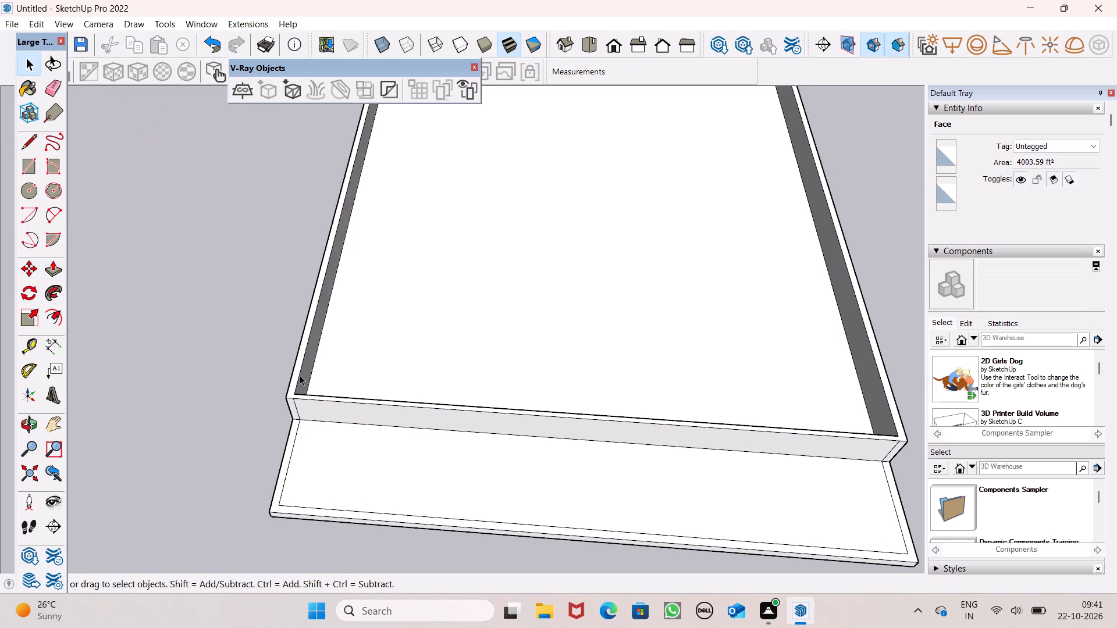
Extrude the top face of the 4' walls upward by a further 10'.
{"action": "left_click", "coordinate": [49, 265]}
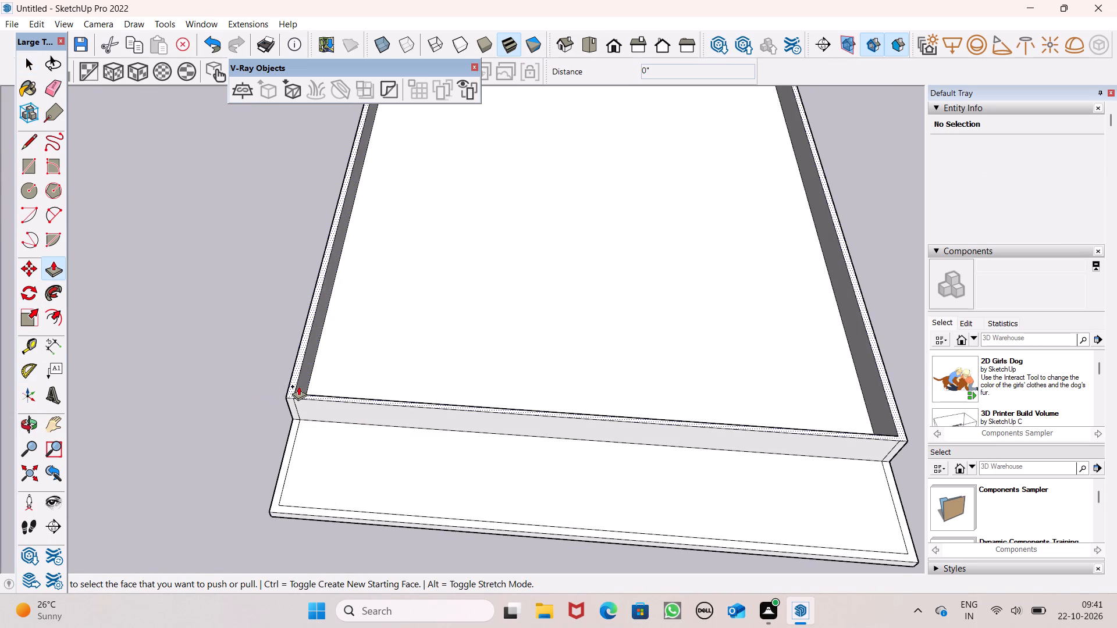
{"action": "left_click_drag", "start_coordinate": [293, 387], "coordinate": [256, 301]}
{"action": "key", "text": "1"}
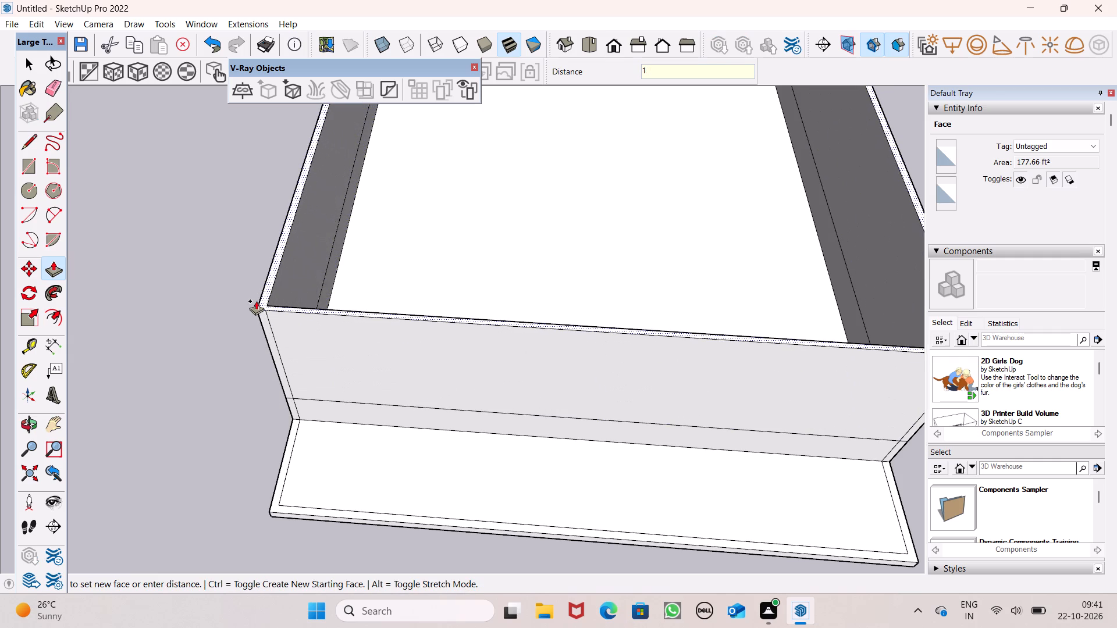
{"action": "left_click_drag", "start_coordinate": [256, 301], "coordinate": [257, 295]}
{"action": "type", "text": "0'"}
{"action": "key", "text": "Return"}
{"action": "scroll", "coordinate": [257, 301], "scroll_direction": "down", "scroll_amount": 6}
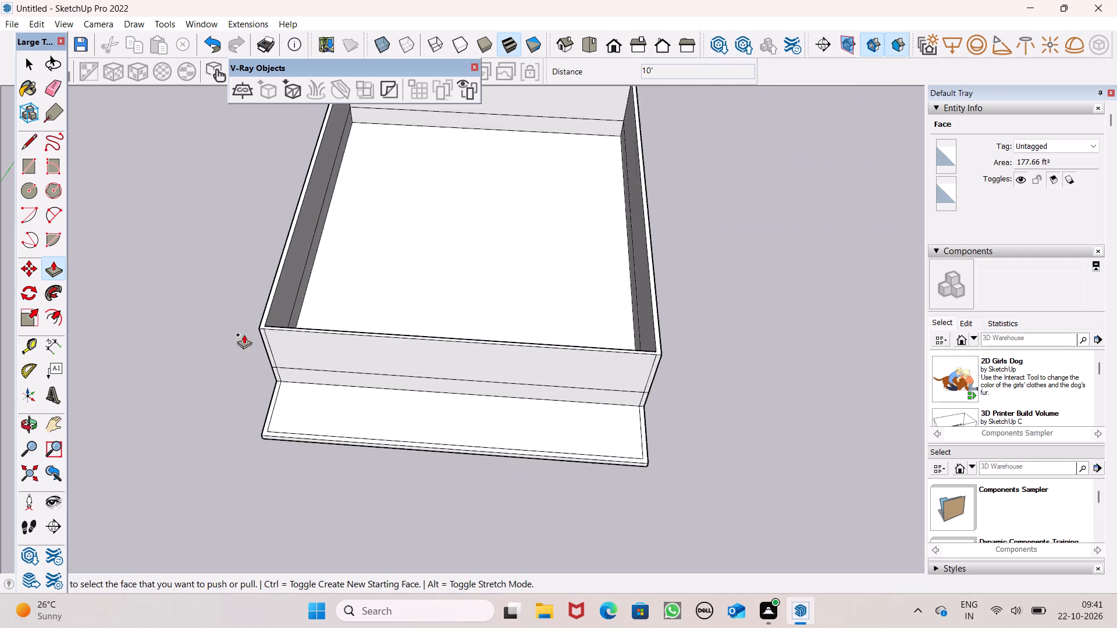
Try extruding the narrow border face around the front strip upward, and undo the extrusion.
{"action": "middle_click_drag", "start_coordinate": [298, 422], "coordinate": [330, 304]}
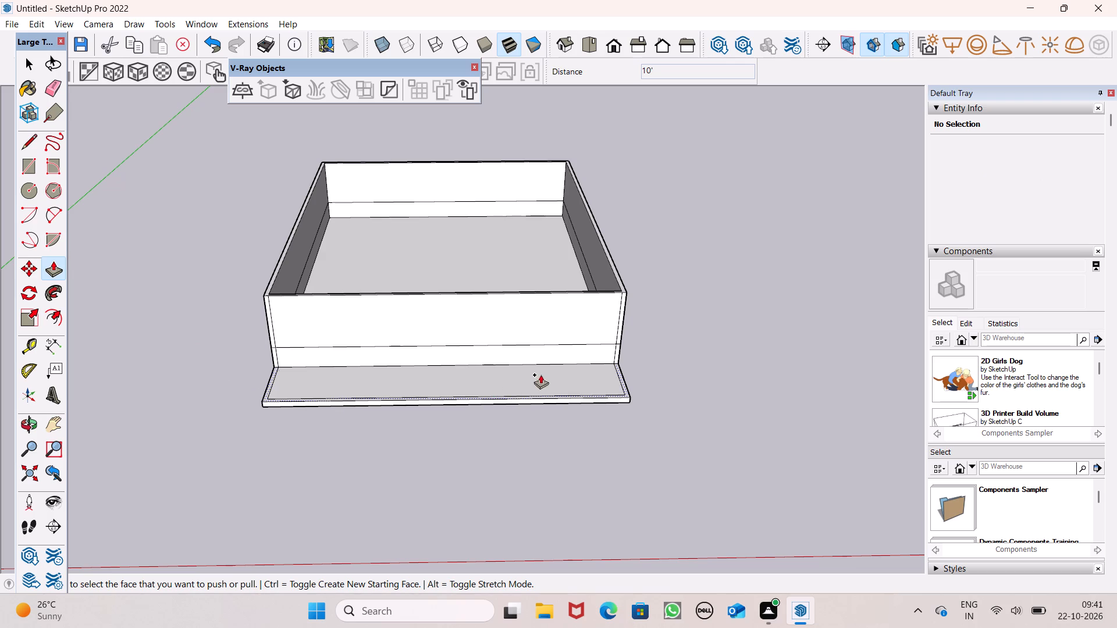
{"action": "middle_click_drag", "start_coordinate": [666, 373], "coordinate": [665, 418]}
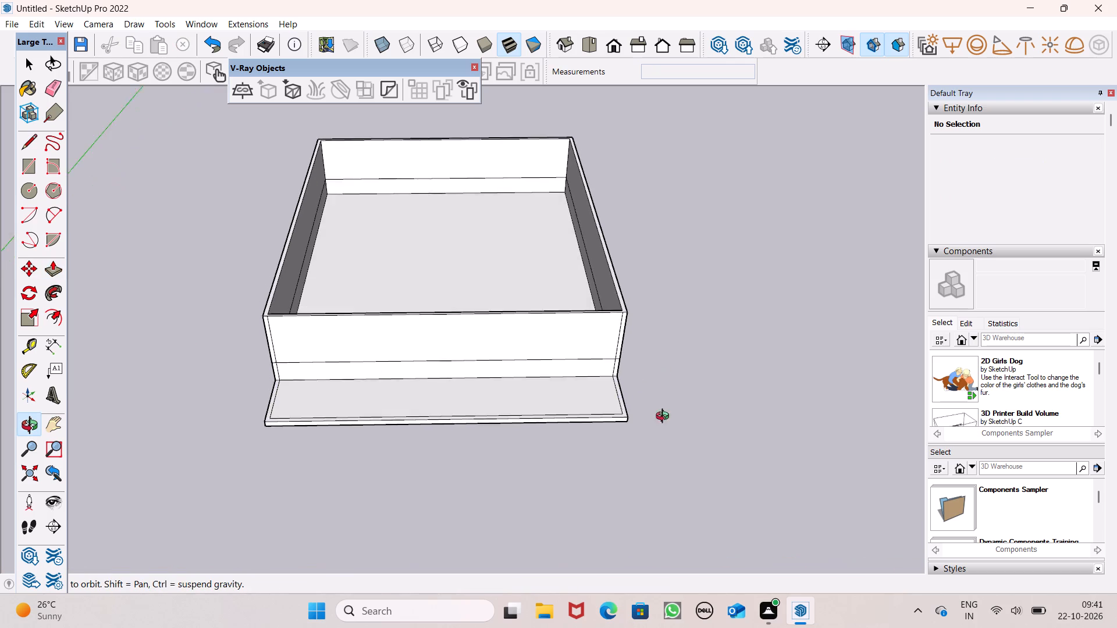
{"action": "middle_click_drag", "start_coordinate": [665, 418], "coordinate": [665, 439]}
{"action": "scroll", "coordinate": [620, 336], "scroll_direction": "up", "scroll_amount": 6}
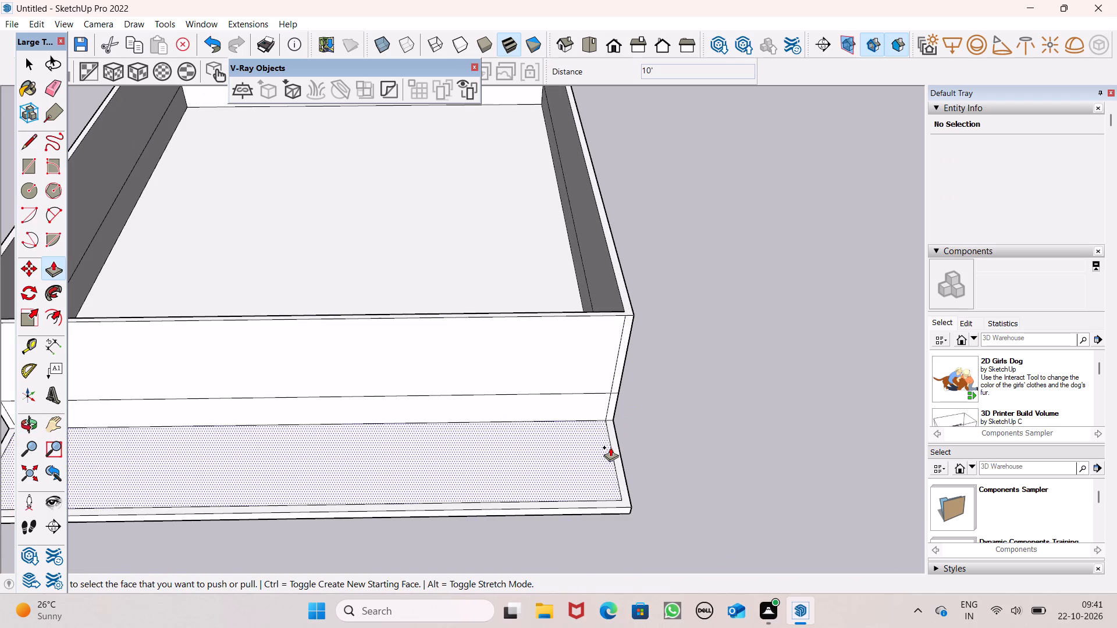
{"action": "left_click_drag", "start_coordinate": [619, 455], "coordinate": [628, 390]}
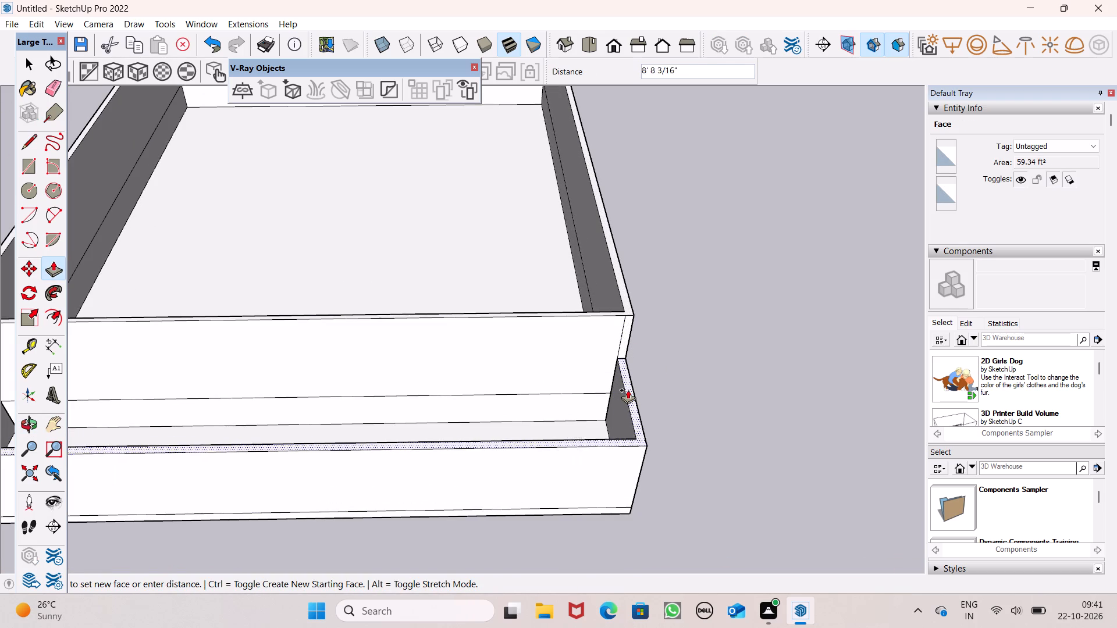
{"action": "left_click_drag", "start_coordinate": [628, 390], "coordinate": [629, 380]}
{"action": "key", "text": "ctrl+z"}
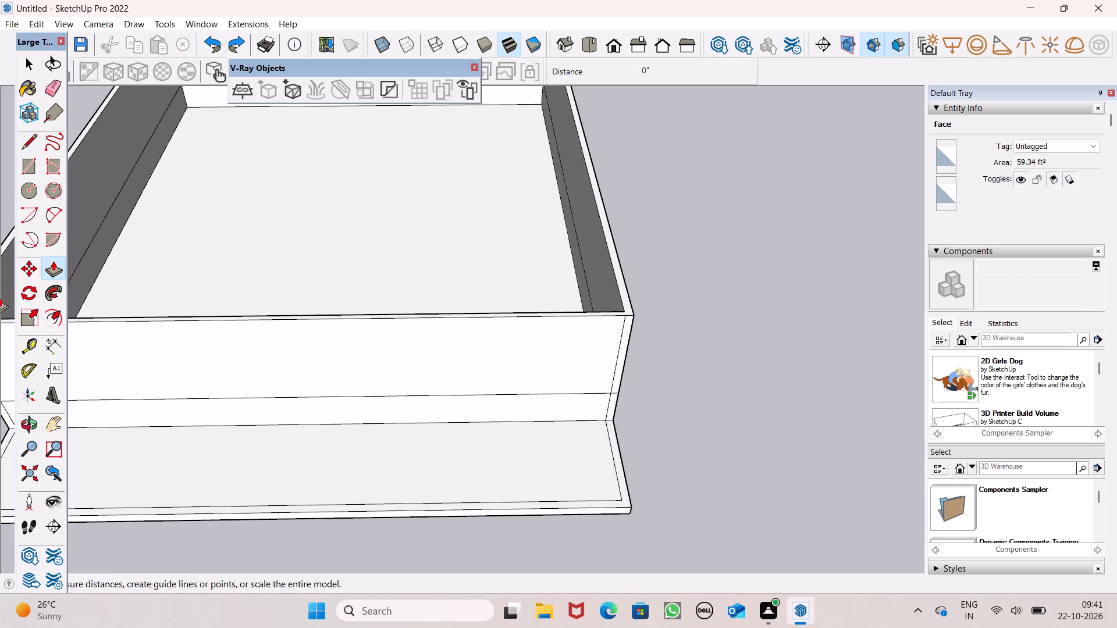
Draw a 9" line across the border of the front strip, partway along its right-hand side.
{"action": "left_click", "coordinate": [27, 147]}
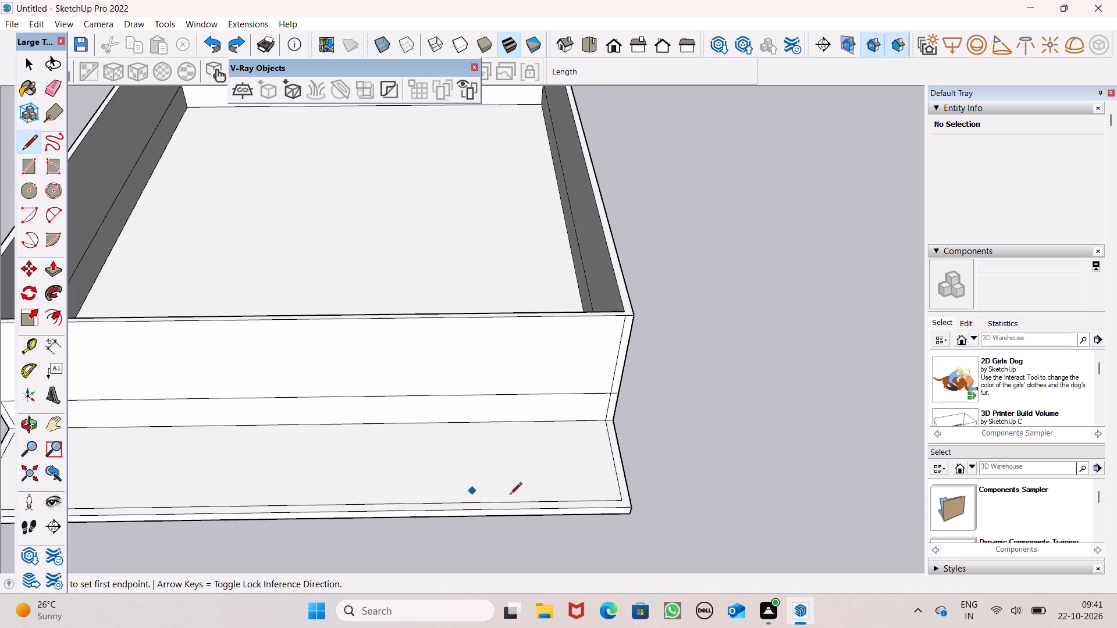
{"action": "scroll", "coordinate": [612, 501], "scroll_direction": "up", "scroll_amount": 3}
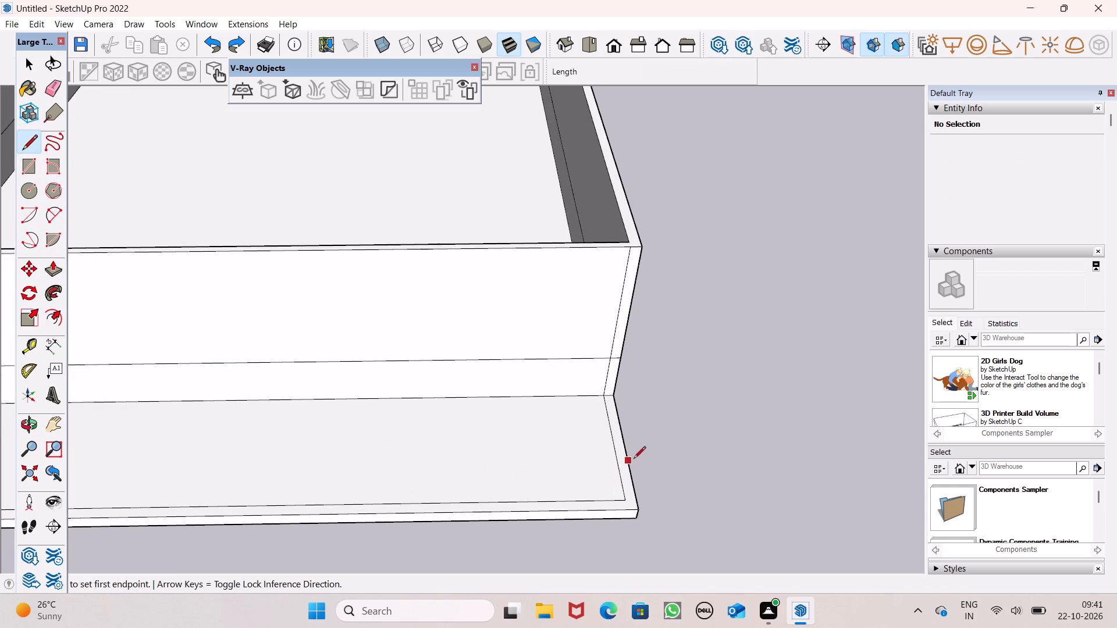
{"action": "scroll", "coordinate": [668, 481], "scroll_direction": "up", "scroll_amount": 2}
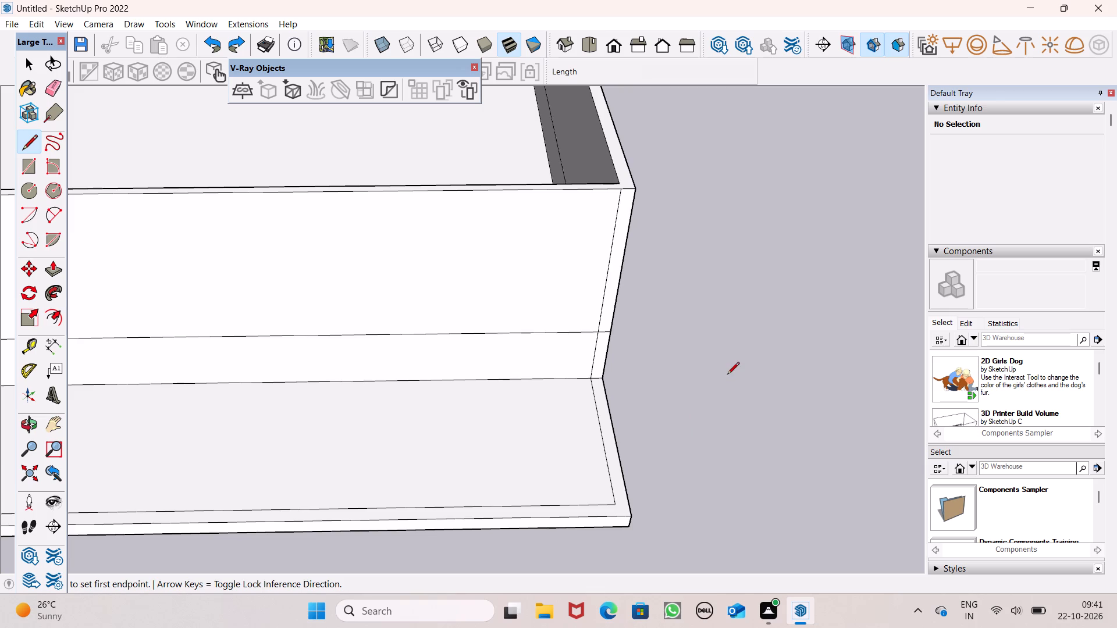
{"action": "scroll", "coordinate": [727, 375], "scroll_direction": "down", "scroll_amount": 5}
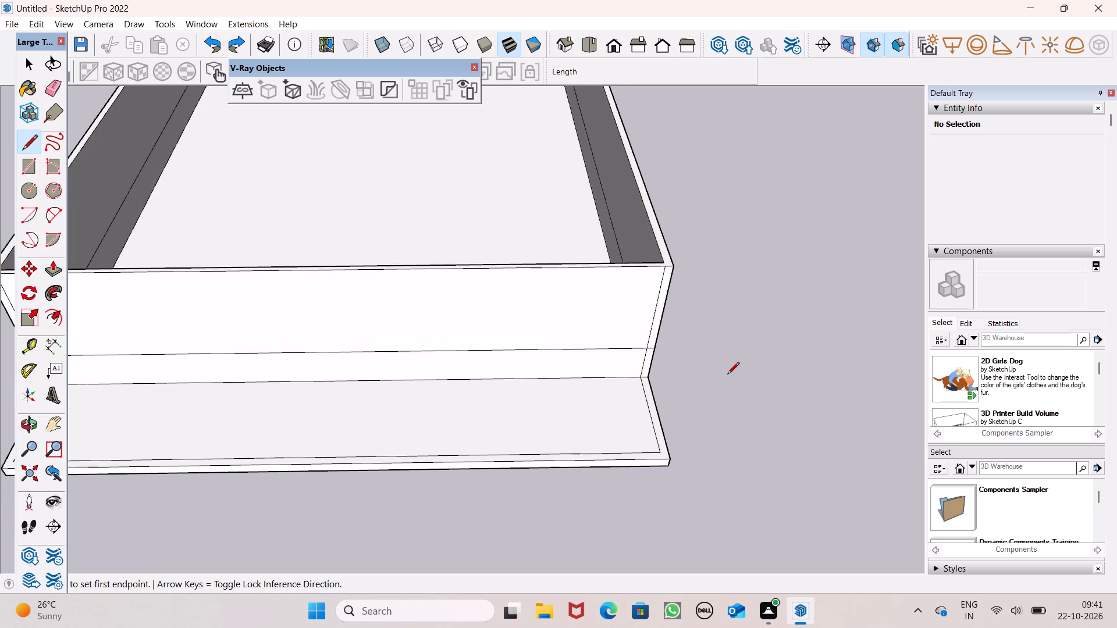
{"action": "scroll", "coordinate": [723, 378], "scroll_direction": "down", "scroll_amount": 3}
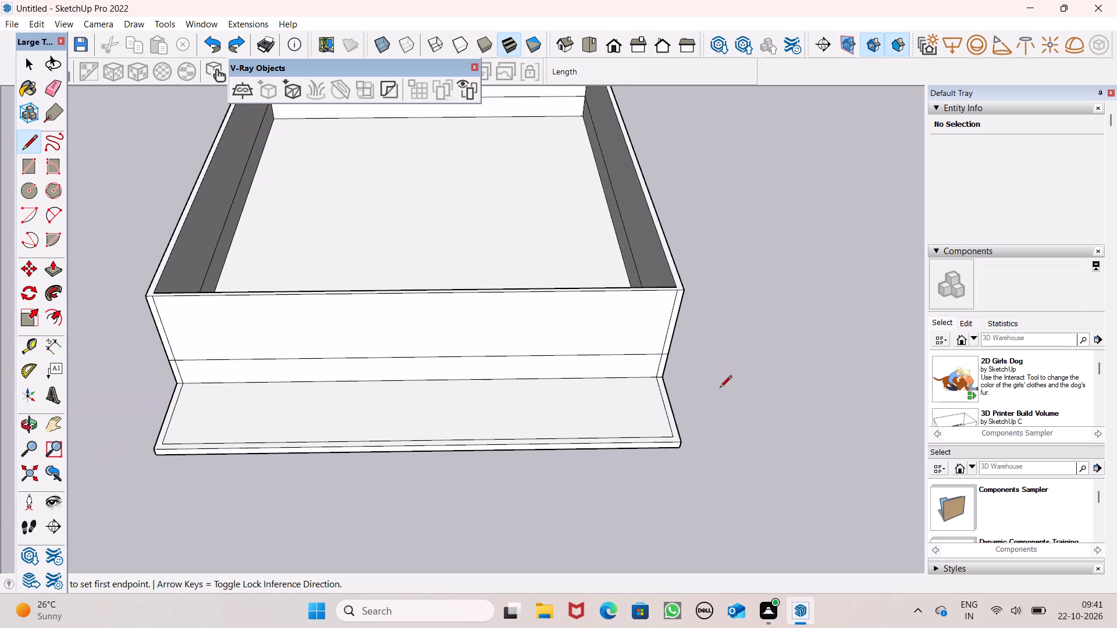
{"action": "scroll", "coordinate": [720, 390], "scroll_direction": "up", "scroll_amount": 6}
{"action": "scroll", "coordinate": [661, 422], "scroll_direction": "up", "scroll_amount": 5}
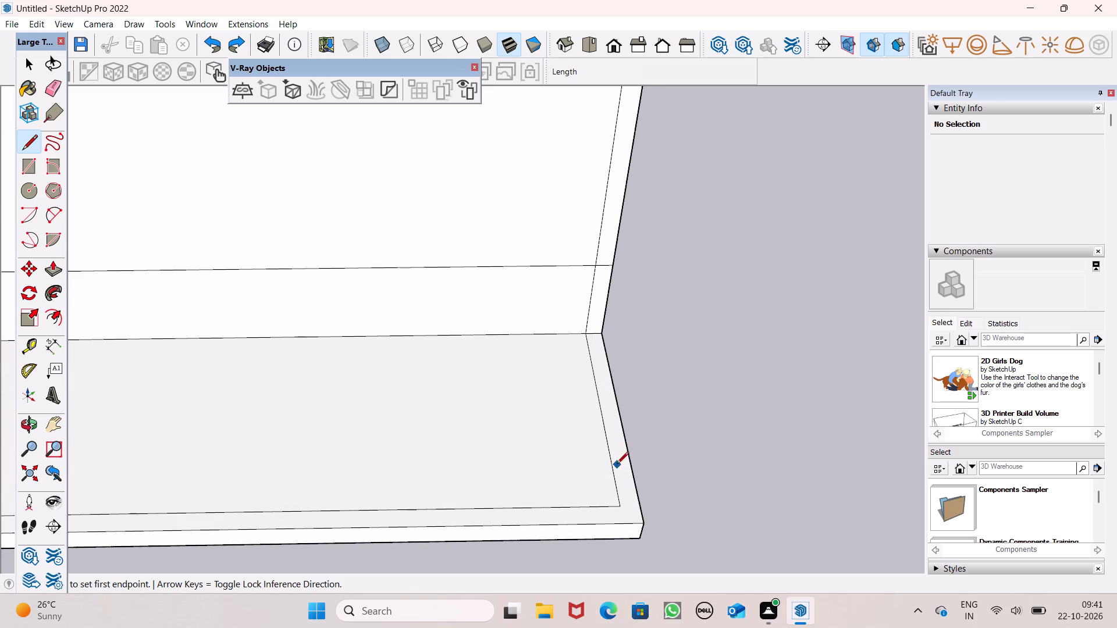
{"action": "double_click", "coordinate": [606, 426]}
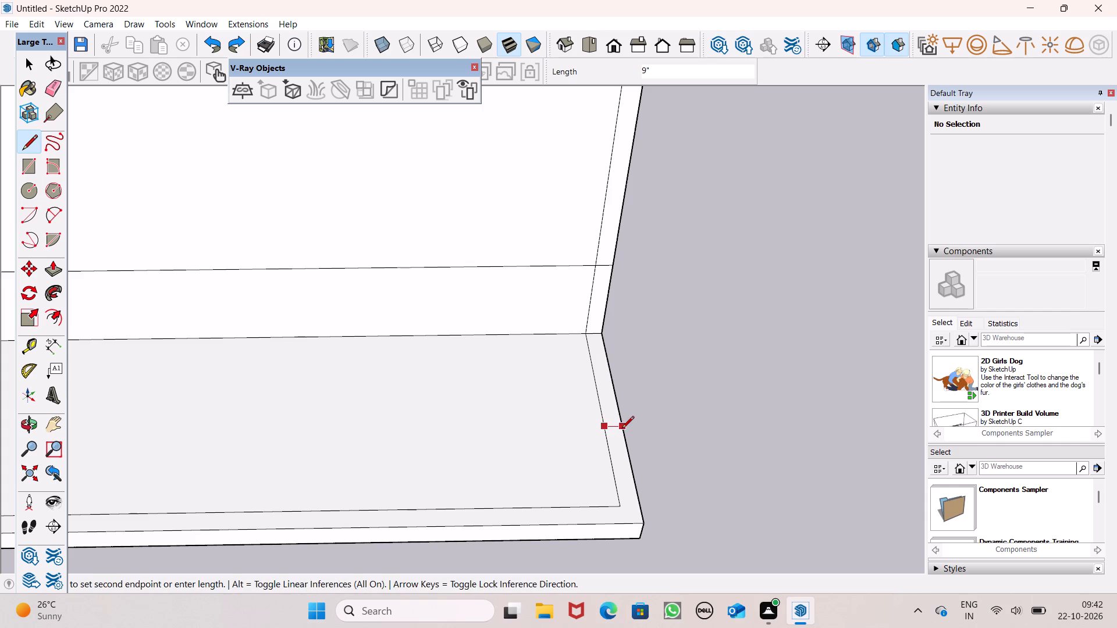
{"action": "left_click", "coordinate": [622, 429]}
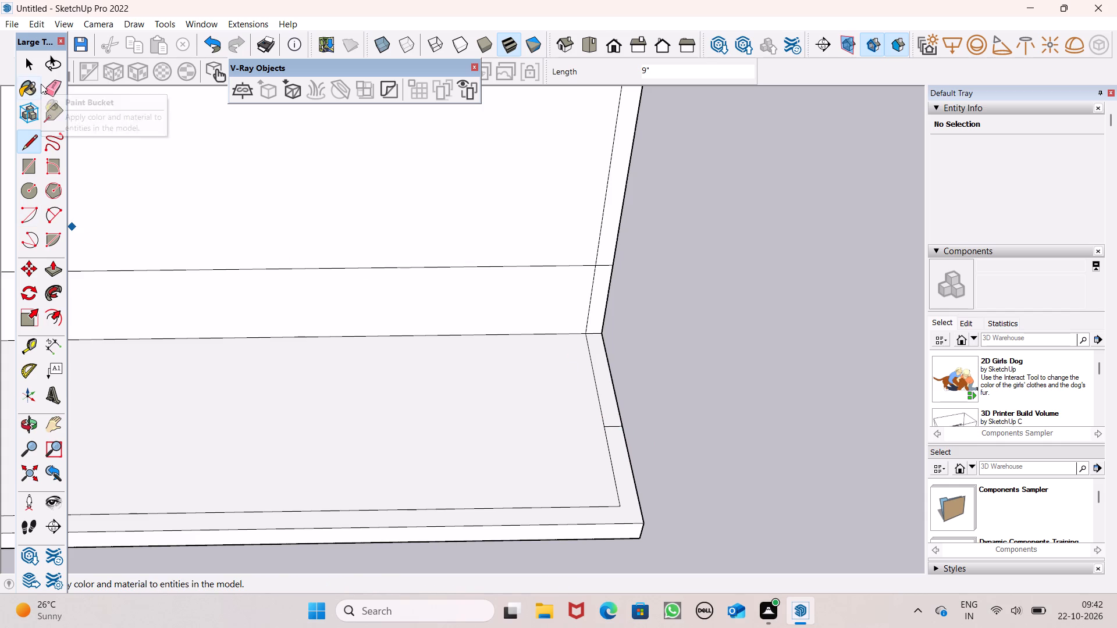
Erase the short segment of the 4' level line at the right-hand end of the front wall.
{"action": "left_click", "coordinate": [44, 96]}
{"action": "scroll", "coordinate": [506, 267], "scroll_direction": "up", "scroll_amount": 2}
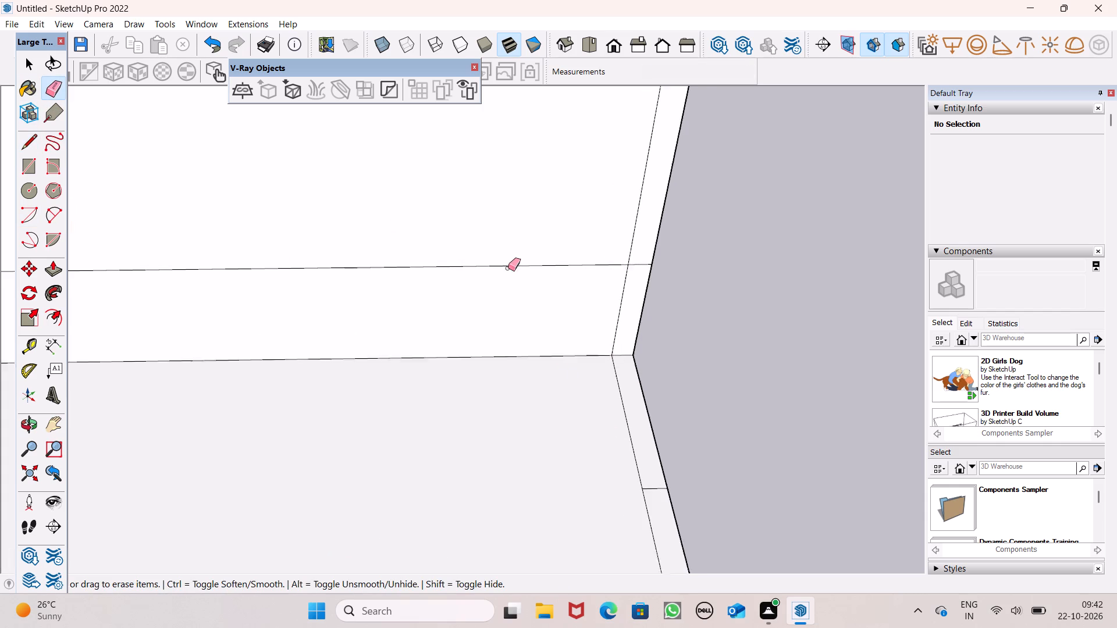
{"action": "scroll", "coordinate": [508, 268], "scroll_direction": "up", "scroll_amount": 2}
{"action": "left_click", "coordinate": [661, 260]}
{"action": "left_click_drag", "start_coordinate": [663, 262], "coordinate": [663, 270]}
{"action": "scroll", "coordinate": [542, 344], "scroll_direction": "down", "scroll_amount": 11}
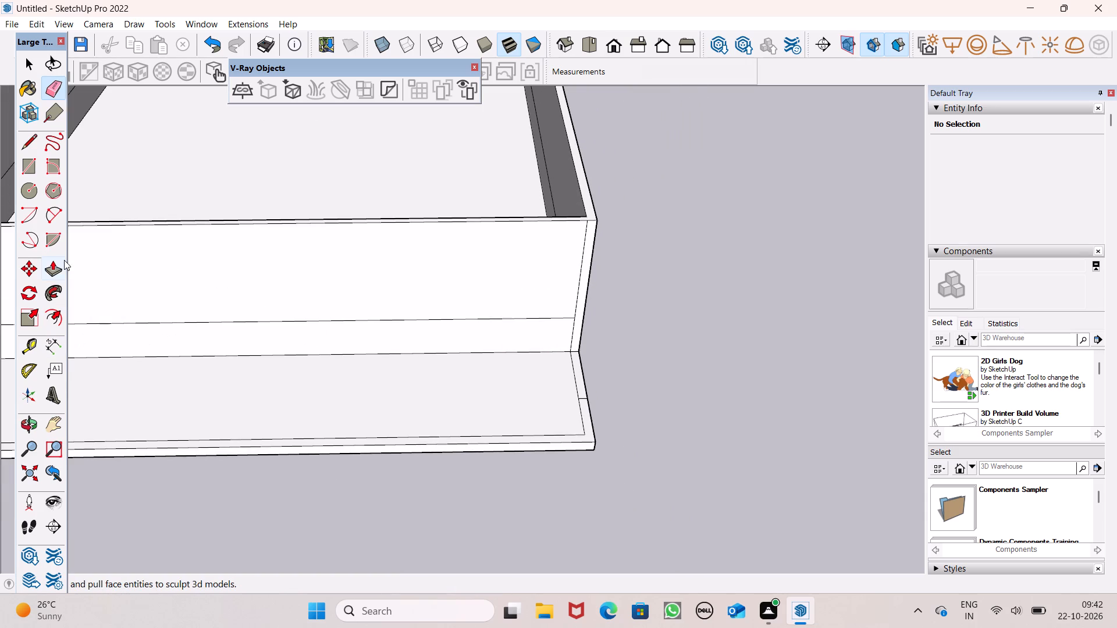
Extrude the split-off border face beside the front wall upward by 14', level with the wall top.
{"action": "left_click", "coordinate": [54, 270]}
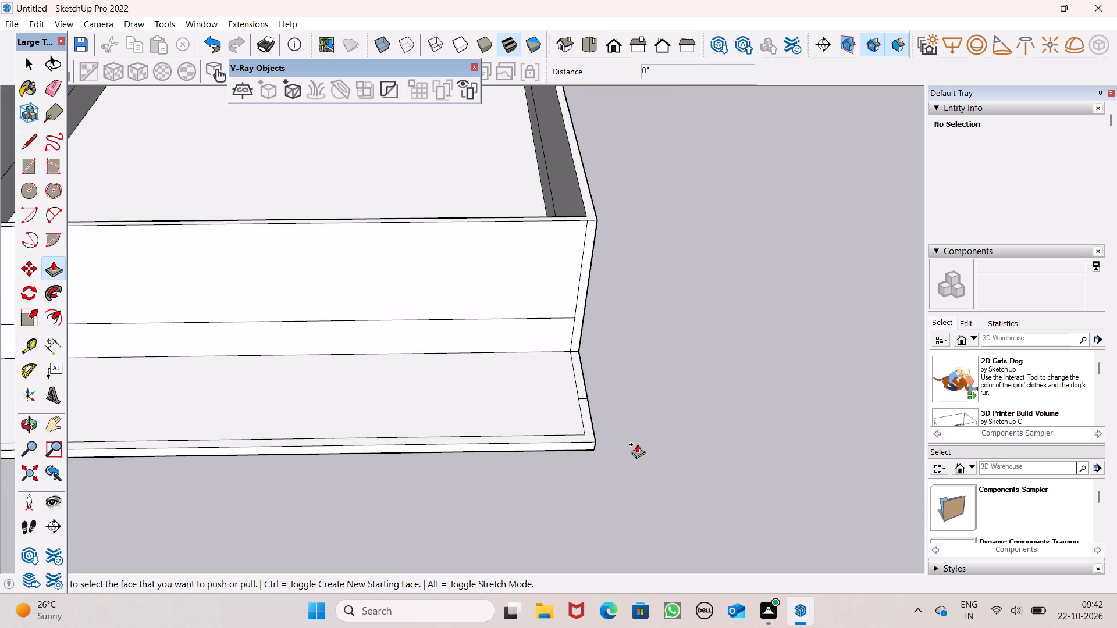
{"action": "left_click_drag", "start_coordinate": [581, 378], "coordinate": [586, 305]}
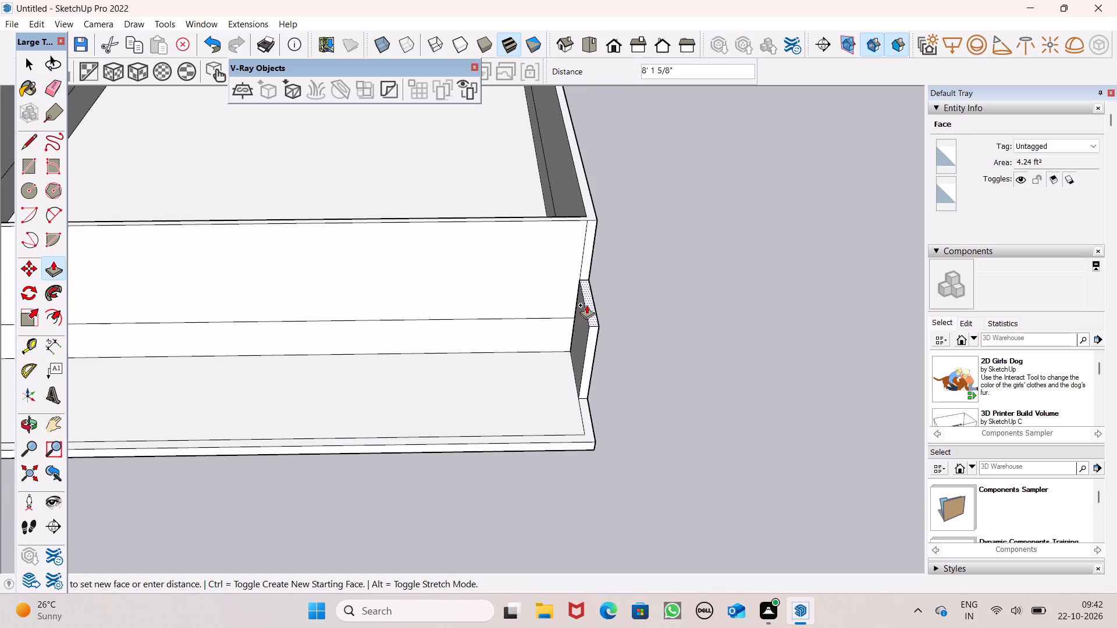
{"action": "left_click_drag", "start_coordinate": [586, 305], "coordinate": [554, 228]}
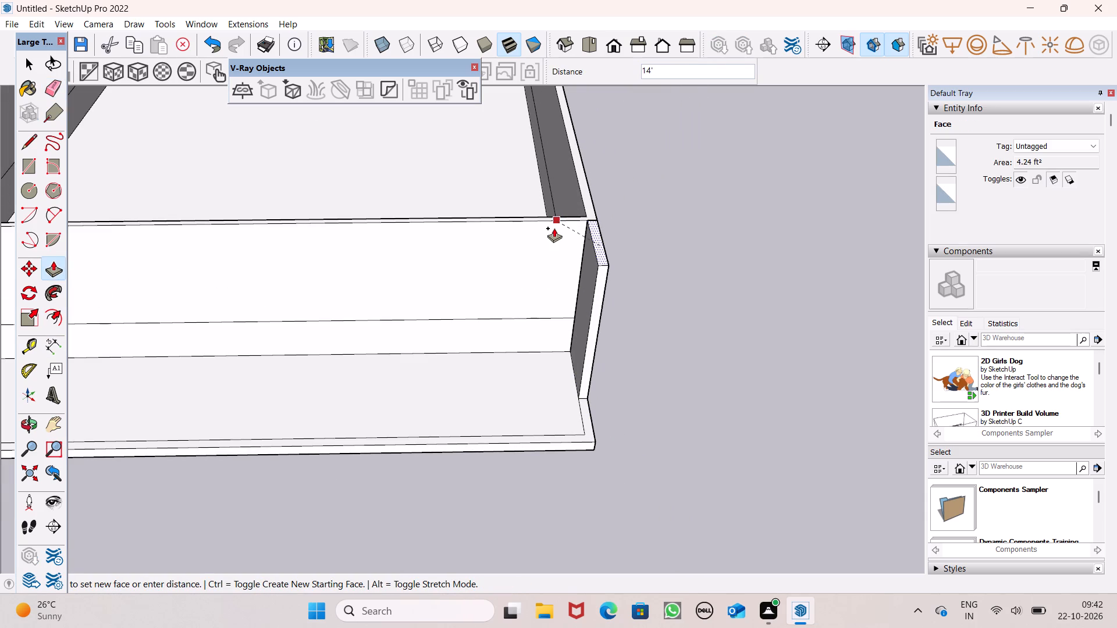
{"action": "left_click_drag", "start_coordinate": [554, 228], "coordinate": [476, 218]}
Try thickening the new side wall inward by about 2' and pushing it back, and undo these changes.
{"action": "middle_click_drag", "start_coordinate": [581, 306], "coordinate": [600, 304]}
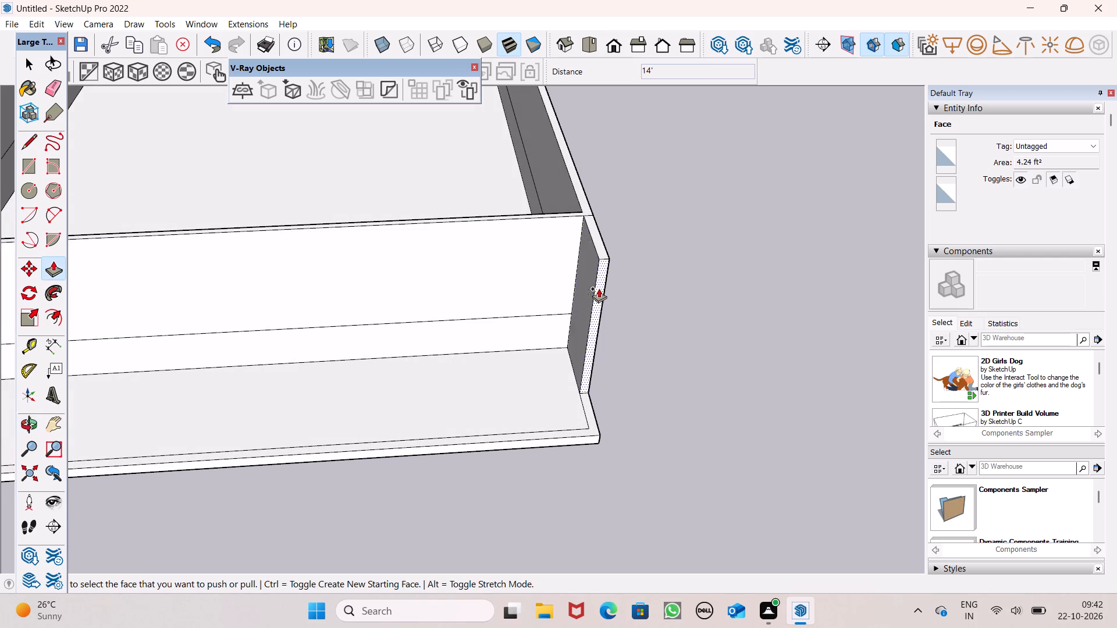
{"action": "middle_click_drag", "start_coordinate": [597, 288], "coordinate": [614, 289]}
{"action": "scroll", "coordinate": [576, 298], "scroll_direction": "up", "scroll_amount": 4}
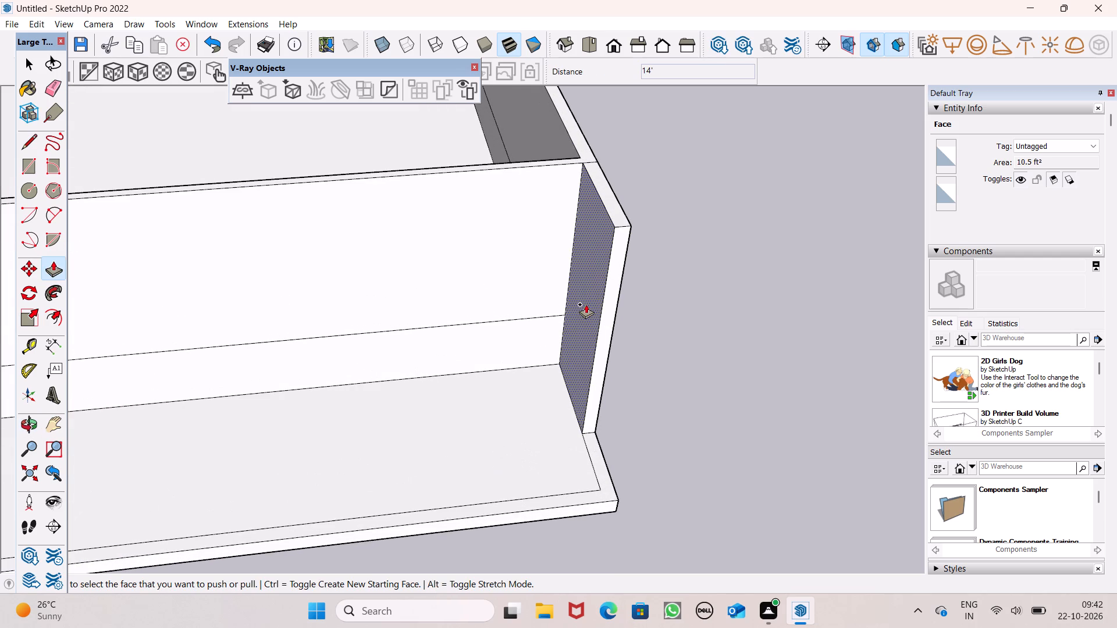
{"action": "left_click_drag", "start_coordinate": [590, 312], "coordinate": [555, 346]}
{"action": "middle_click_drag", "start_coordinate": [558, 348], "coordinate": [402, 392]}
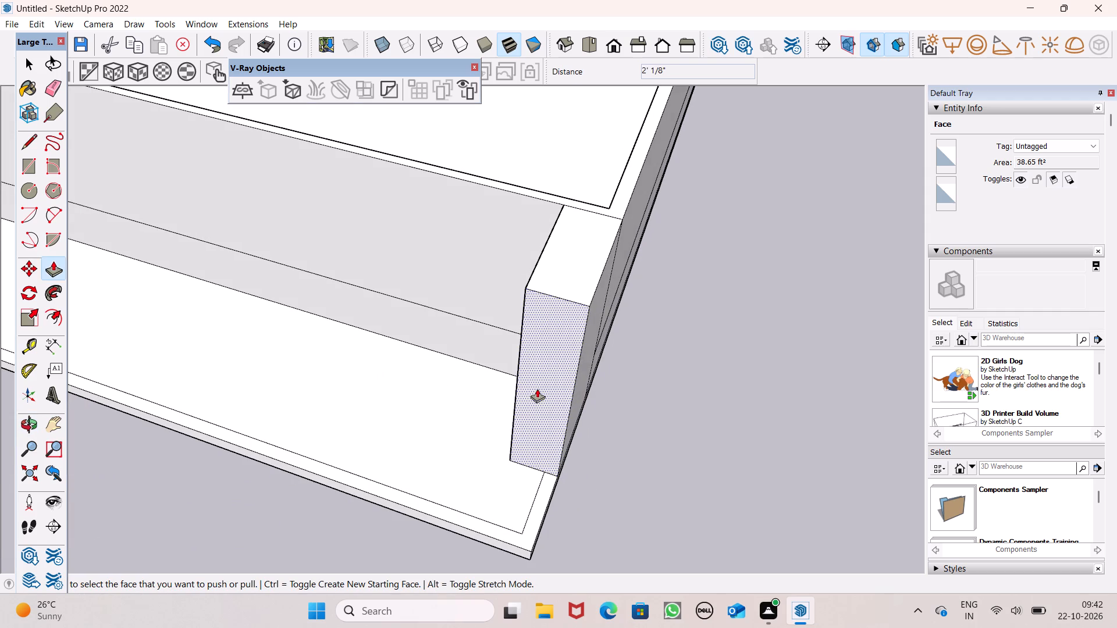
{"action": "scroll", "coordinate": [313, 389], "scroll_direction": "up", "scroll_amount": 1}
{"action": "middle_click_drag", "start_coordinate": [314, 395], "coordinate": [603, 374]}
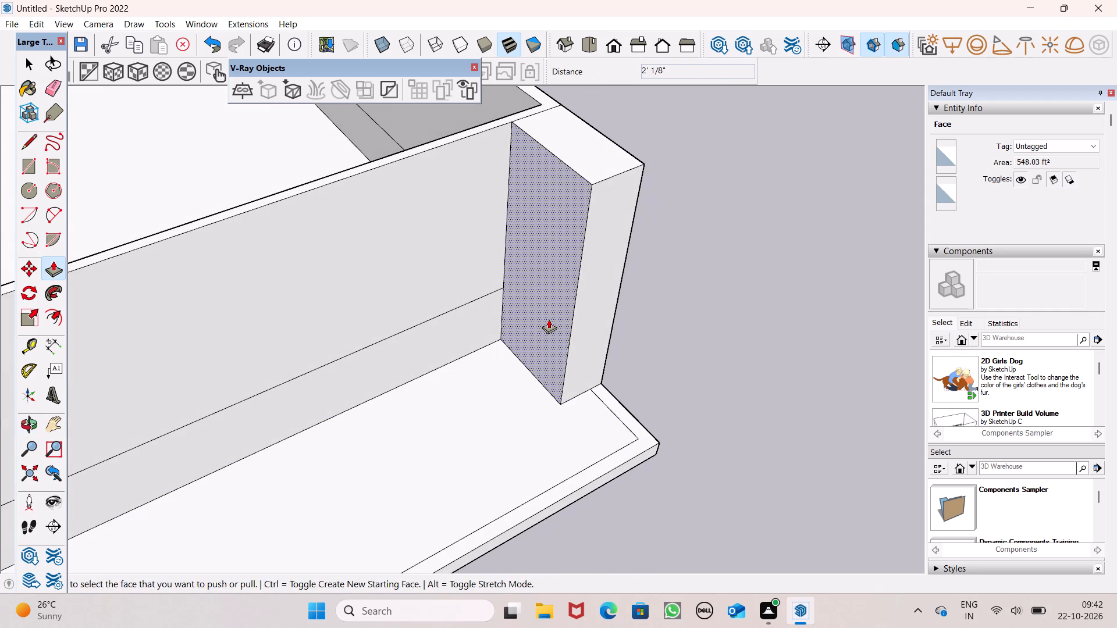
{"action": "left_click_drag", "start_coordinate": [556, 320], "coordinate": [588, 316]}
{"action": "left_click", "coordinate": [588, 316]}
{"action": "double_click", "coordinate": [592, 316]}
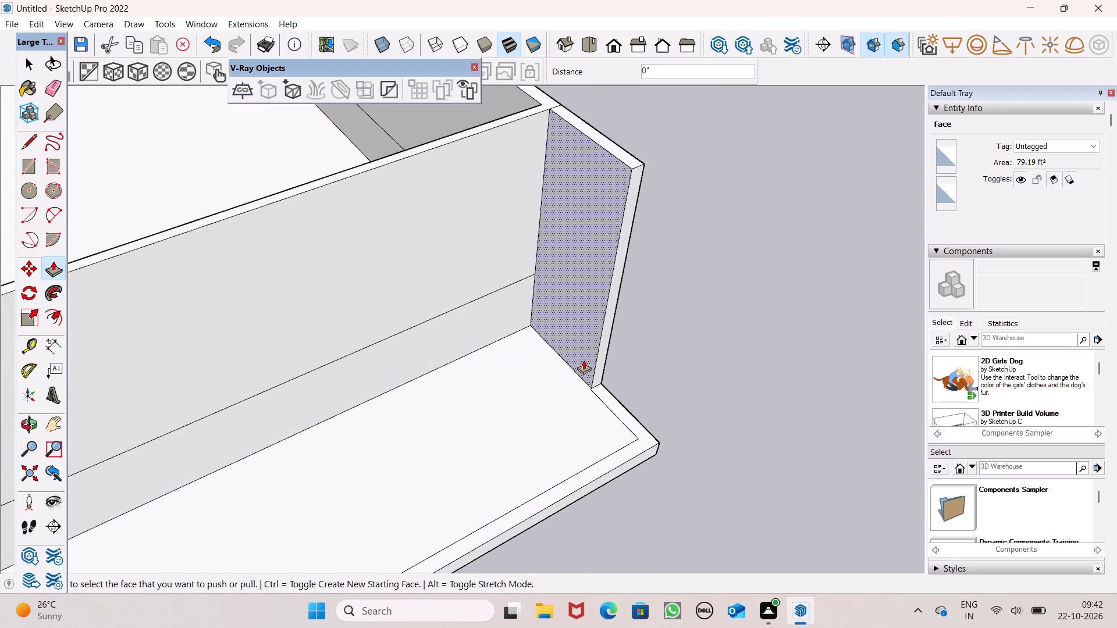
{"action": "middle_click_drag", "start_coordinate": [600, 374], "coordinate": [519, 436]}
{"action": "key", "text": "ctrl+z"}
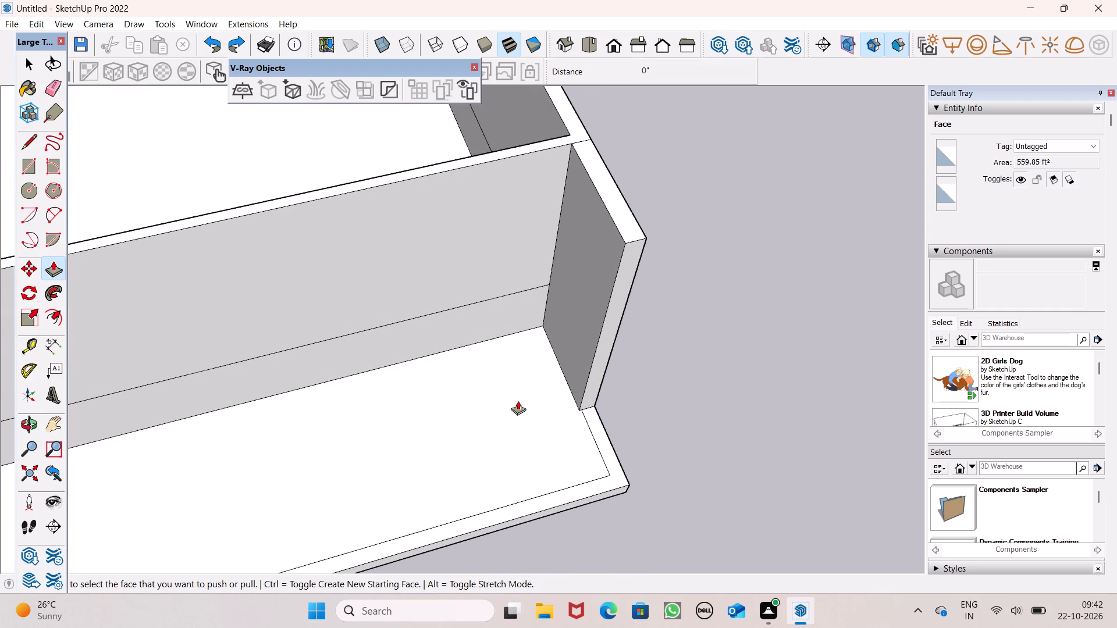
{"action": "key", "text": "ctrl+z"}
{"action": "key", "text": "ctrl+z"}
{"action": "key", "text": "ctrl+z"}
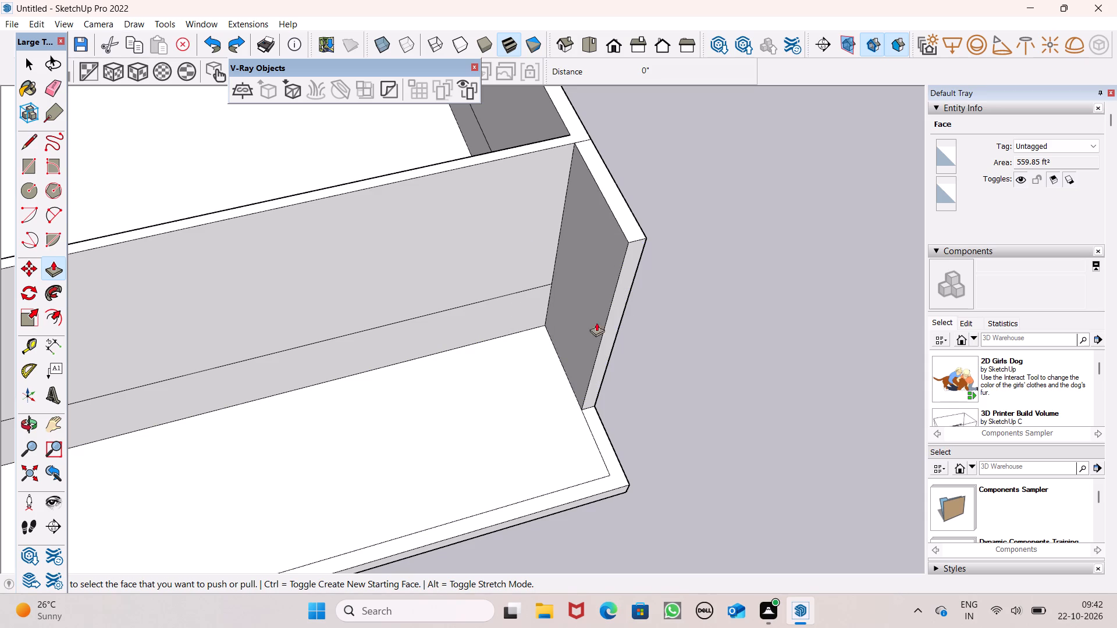
Extrude the inner face of the new side wall inward by about 3' 6" to form a thick corner pillar.
{"action": "left_click_drag", "start_coordinate": [588, 321], "coordinate": [520, 346]}
Extend the pillar's front face and the adjoining 9" wall end forward by about 1' 6", keeping them flush.
{"action": "scroll", "coordinate": [586, 367], "scroll_direction": "down", "scroll_amount": 2}
{"action": "middle_click_drag", "start_coordinate": [586, 384], "coordinate": [478, 253]}
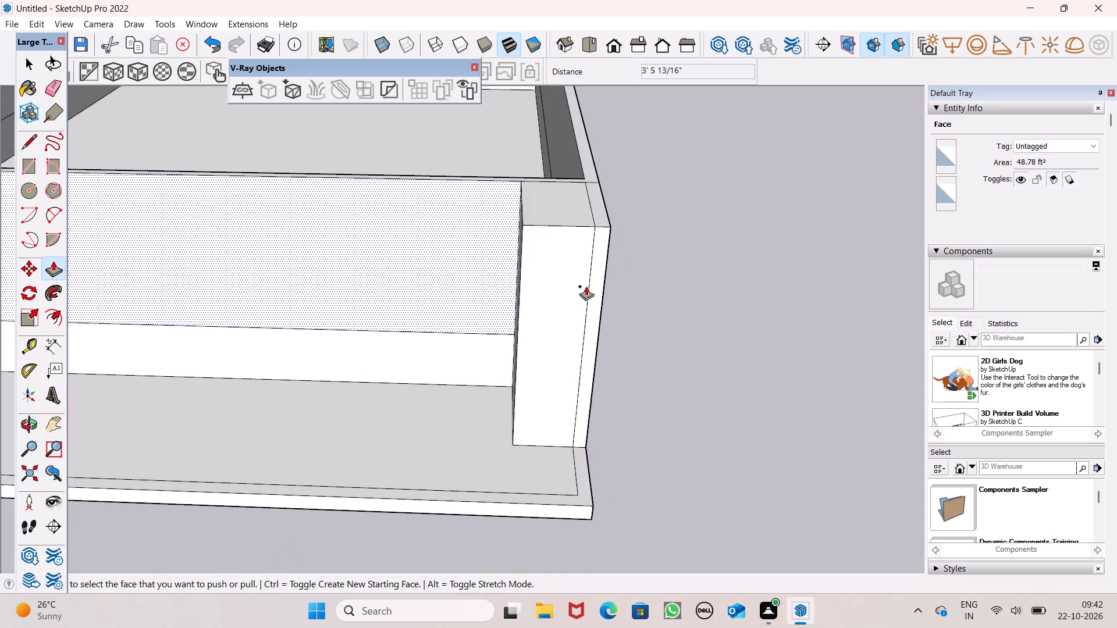
{"action": "scroll", "coordinate": [635, 286], "scroll_direction": "down", "scroll_amount": 3}
{"action": "middle_click_drag", "start_coordinate": [634, 341], "coordinate": [636, 379]}
{"action": "scroll", "coordinate": [591, 402], "scroll_direction": "up", "scroll_amount": 4}
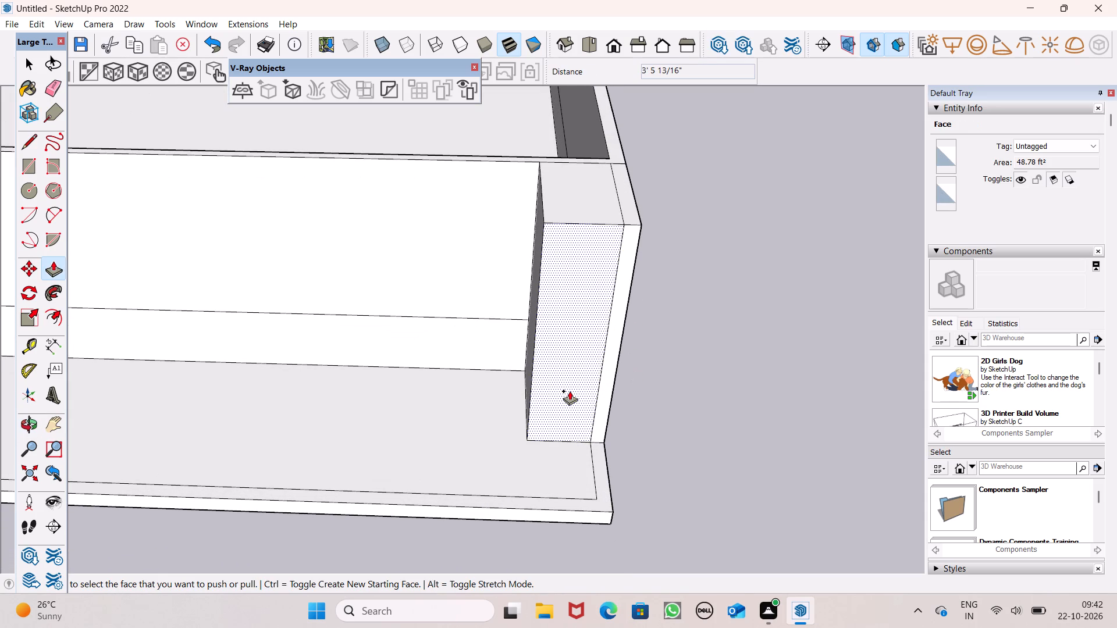
{"action": "left_click_drag", "start_coordinate": [576, 409], "coordinate": [576, 423]}
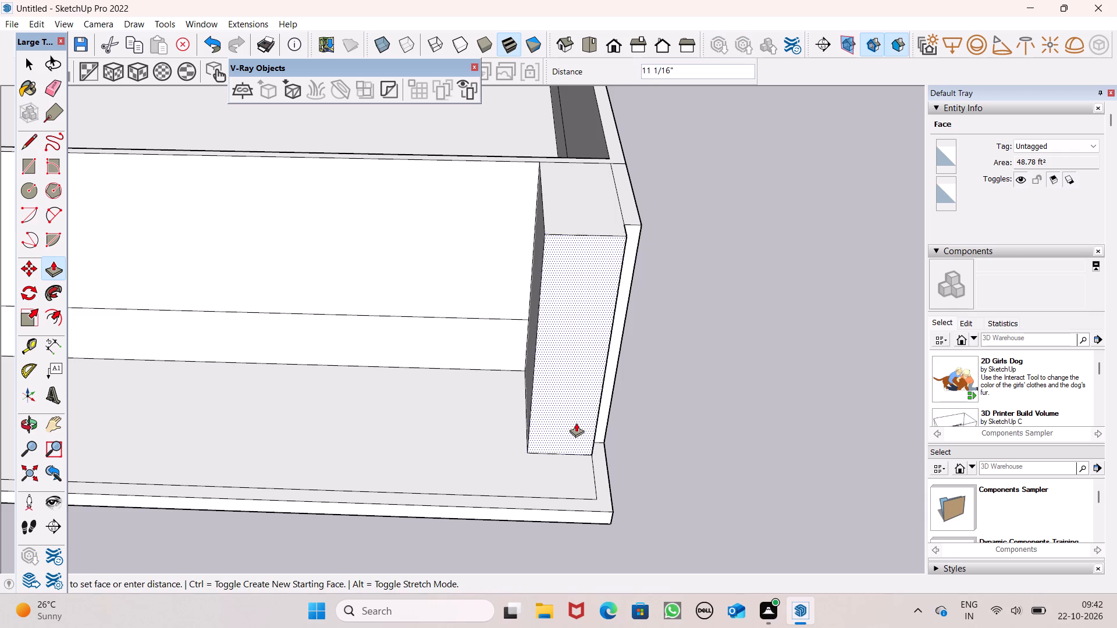
{"action": "left_click_drag", "start_coordinate": [576, 423], "coordinate": [576, 430]}
{"action": "scroll", "coordinate": [583, 456], "scroll_direction": "up", "scroll_amount": 1}
{"action": "middle_click_drag", "start_coordinate": [583, 456], "coordinate": [521, 468]}
{"action": "scroll", "coordinate": [586, 472], "scroll_direction": "up", "scroll_amount": 2}
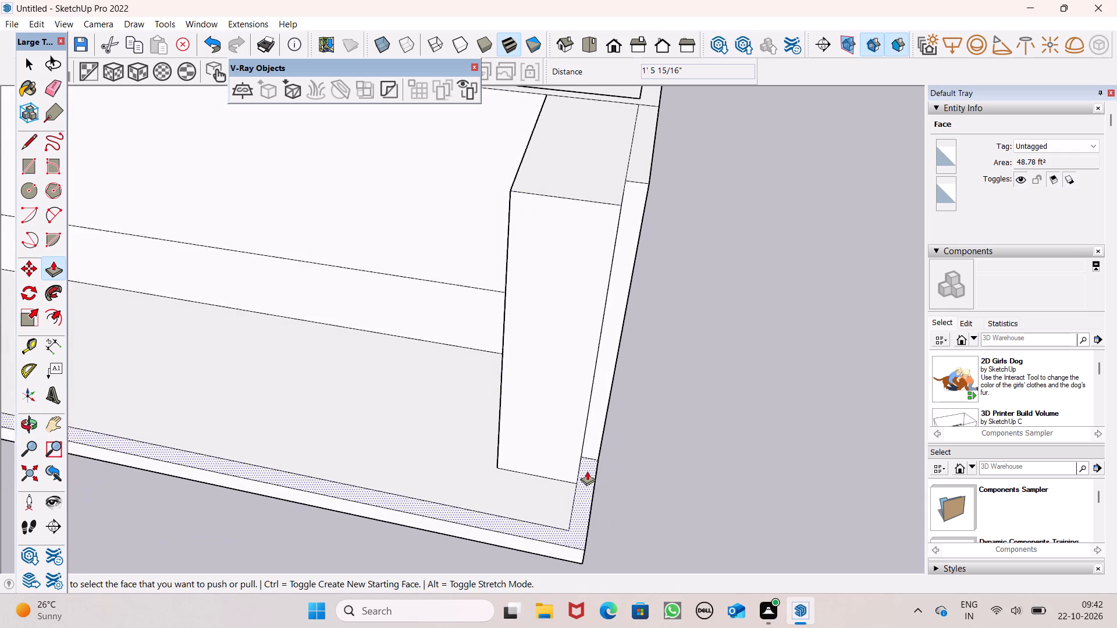
{"action": "scroll", "coordinate": [587, 471], "scroll_direction": "up", "scroll_amount": 3}
{"action": "left_click_drag", "start_coordinate": [591, 427], "coordinate": [554, 464]}
{"action": "scroll", "coordinate": [526, 425], "scroll_direction": "down", "scroll_amount": 8}
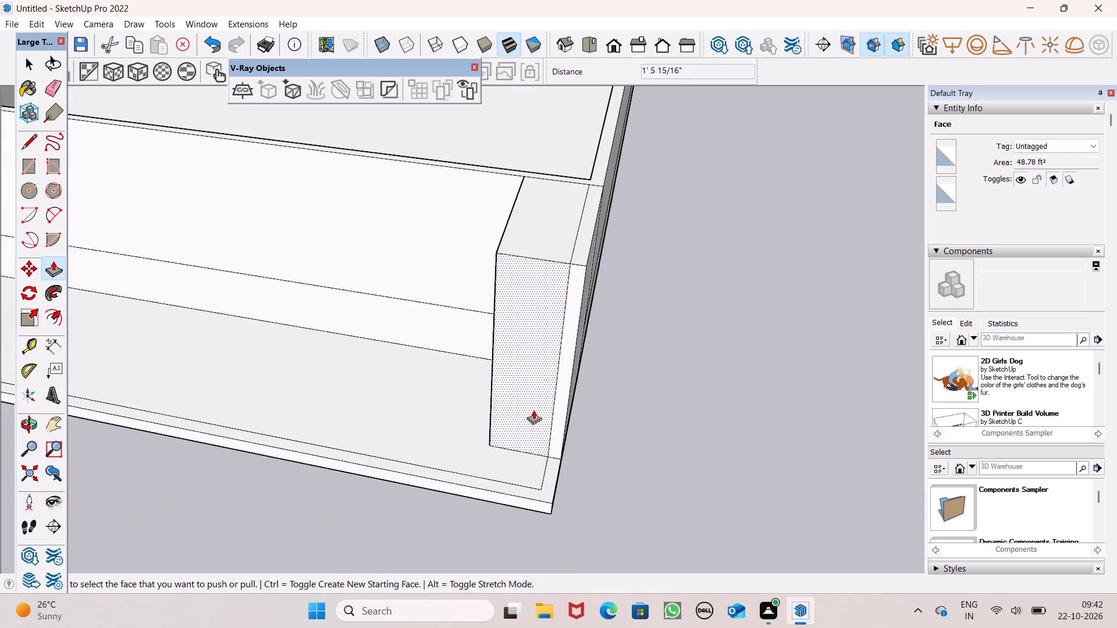
{"action": "scroll", "coordinate": [533, 410], "scroll_direction": "down", "scroll_amount": 7}
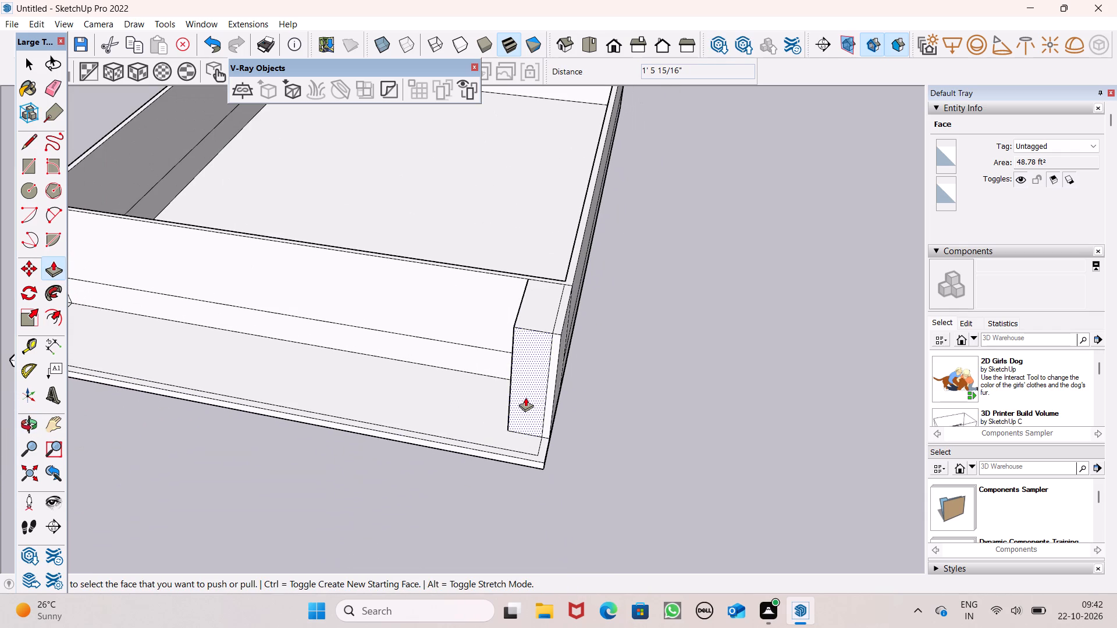
Examine the corner pillar and the whole walled building from the front and above.
{"action": "scroll", "coordinate": [467, 397], "scroll_direction": "up", "scroll_amount": 1}
{"action": "middle_click_drag", "start_coordinate": [467, 397], "coordinate": [673, 433]}
{"action": "scroll", "coordinate": [632, 395], "scroll_direction": "down", "scroll_amount": 3}
{"action": "scroll", "coordinate": [719, 354], "scroll_direction": "down", "scroll_amount": 11}
{"action": "middle_click_drag", "start_coordinate": [729, 359], "coordinate": [571, 400]}
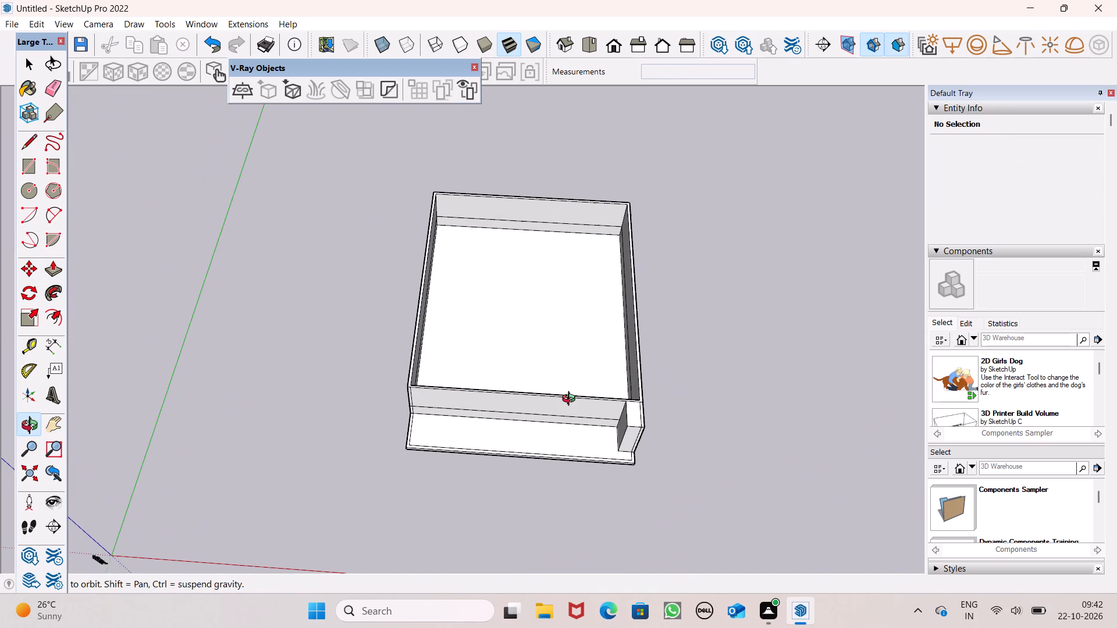
{"action": "middle_click_drag", "start_coordinate": [571, 400], "coordinate": [620, 411]}
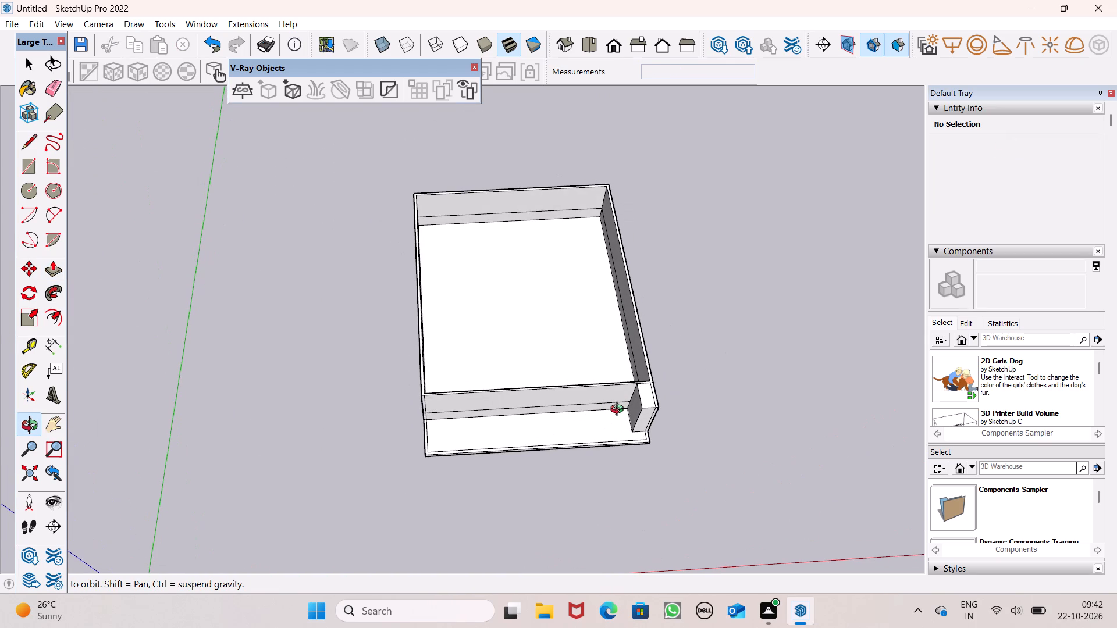
{"action": "middle_click_drag", "start_coordinate": [620, 411], "coordinate": [621, 412]}
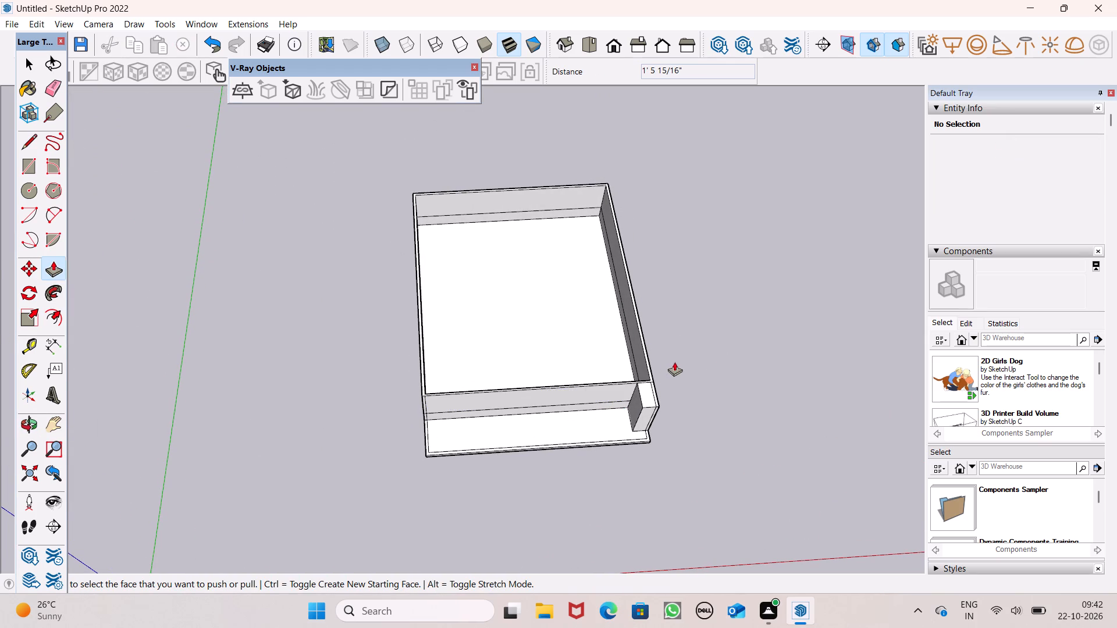
{"action": "scroll", "coordinate": [391, 374], "scroll_direction": "up", "scroll_amount": 6}
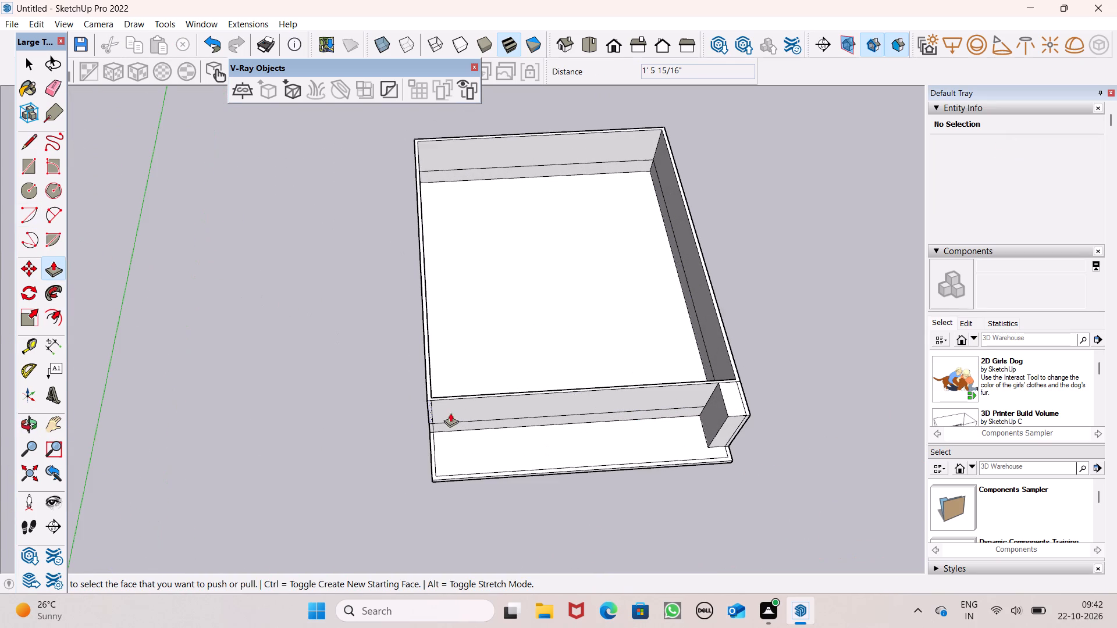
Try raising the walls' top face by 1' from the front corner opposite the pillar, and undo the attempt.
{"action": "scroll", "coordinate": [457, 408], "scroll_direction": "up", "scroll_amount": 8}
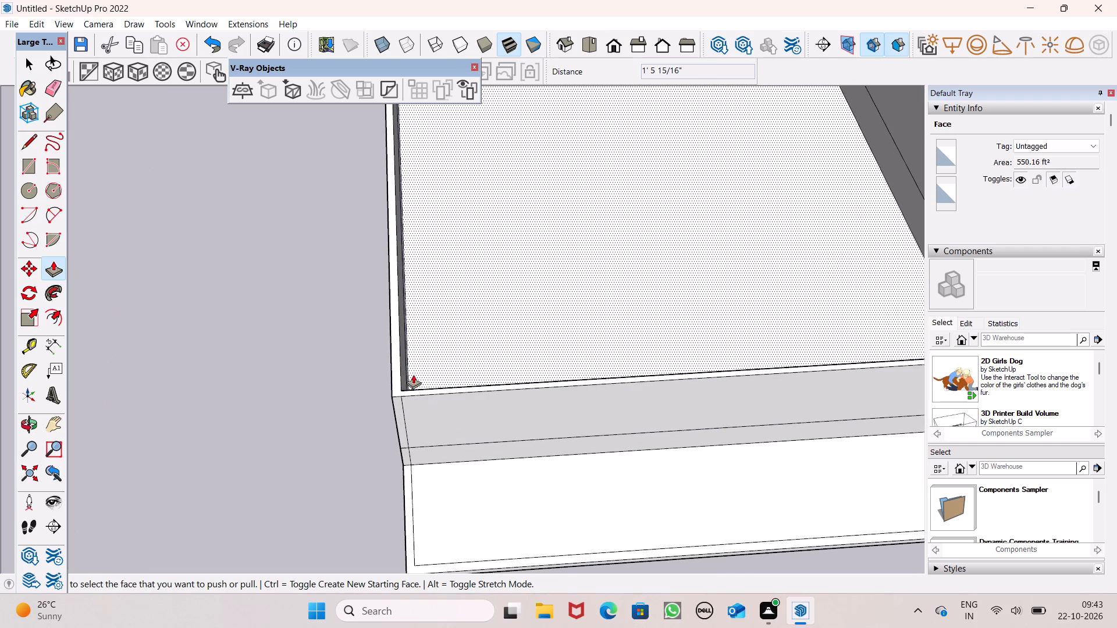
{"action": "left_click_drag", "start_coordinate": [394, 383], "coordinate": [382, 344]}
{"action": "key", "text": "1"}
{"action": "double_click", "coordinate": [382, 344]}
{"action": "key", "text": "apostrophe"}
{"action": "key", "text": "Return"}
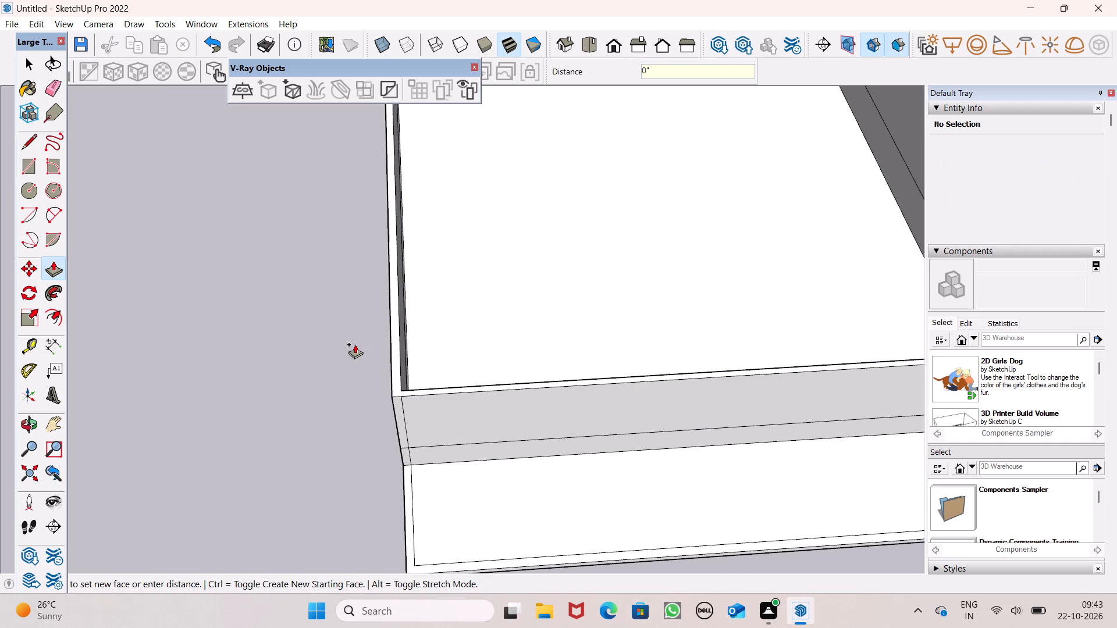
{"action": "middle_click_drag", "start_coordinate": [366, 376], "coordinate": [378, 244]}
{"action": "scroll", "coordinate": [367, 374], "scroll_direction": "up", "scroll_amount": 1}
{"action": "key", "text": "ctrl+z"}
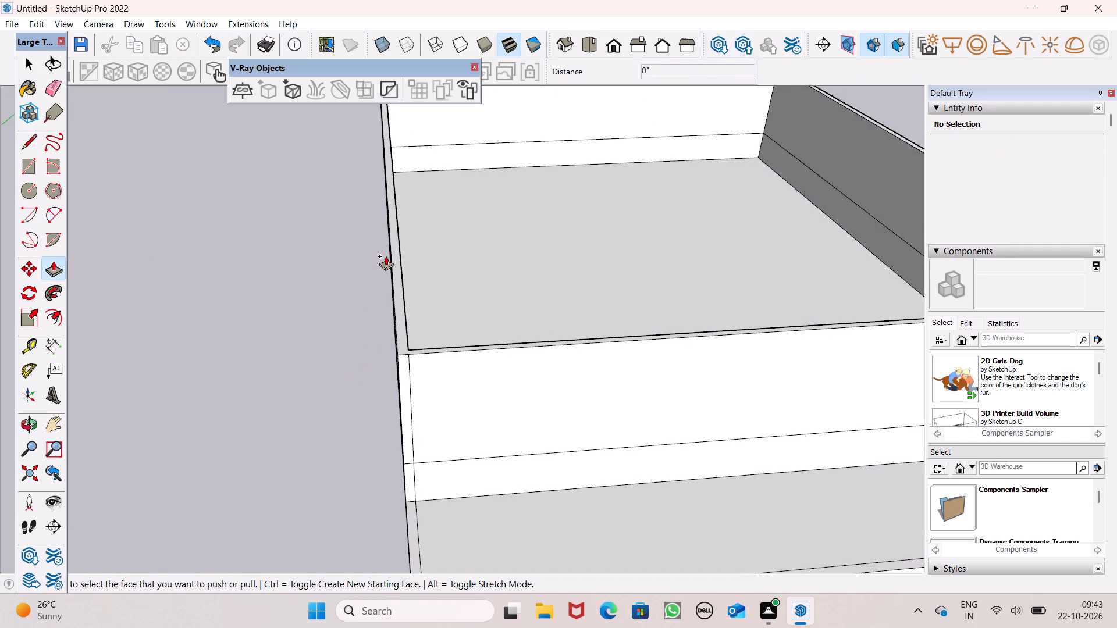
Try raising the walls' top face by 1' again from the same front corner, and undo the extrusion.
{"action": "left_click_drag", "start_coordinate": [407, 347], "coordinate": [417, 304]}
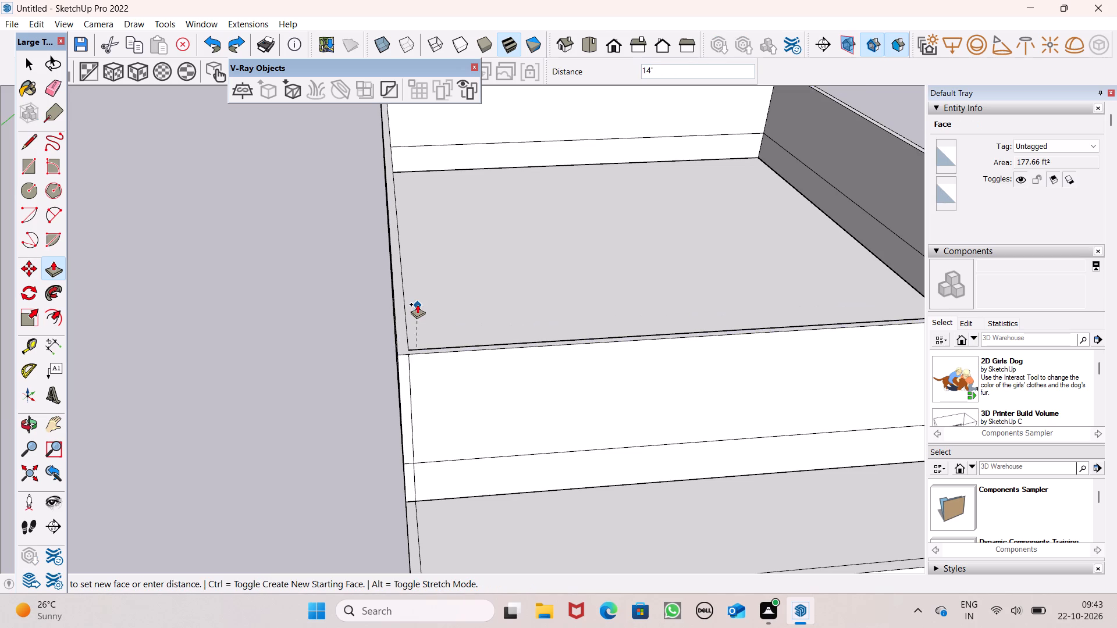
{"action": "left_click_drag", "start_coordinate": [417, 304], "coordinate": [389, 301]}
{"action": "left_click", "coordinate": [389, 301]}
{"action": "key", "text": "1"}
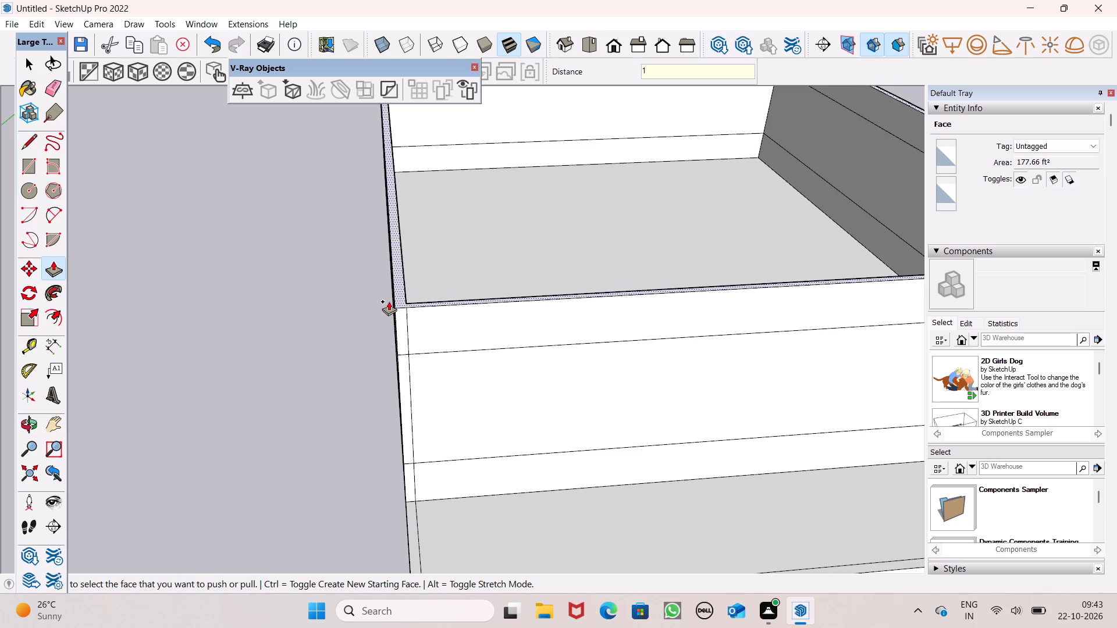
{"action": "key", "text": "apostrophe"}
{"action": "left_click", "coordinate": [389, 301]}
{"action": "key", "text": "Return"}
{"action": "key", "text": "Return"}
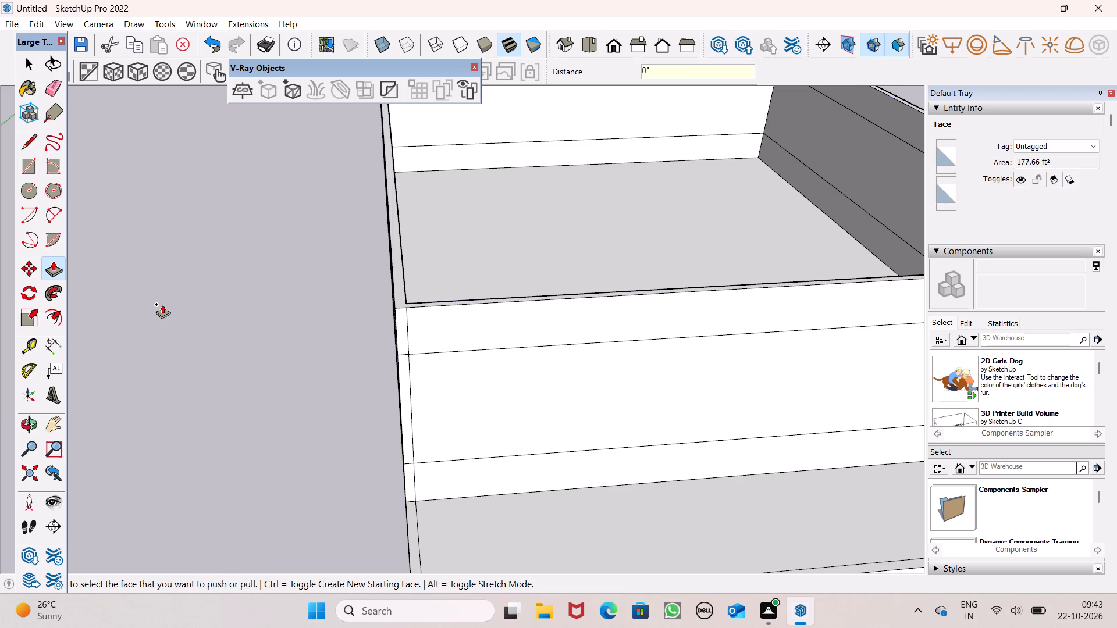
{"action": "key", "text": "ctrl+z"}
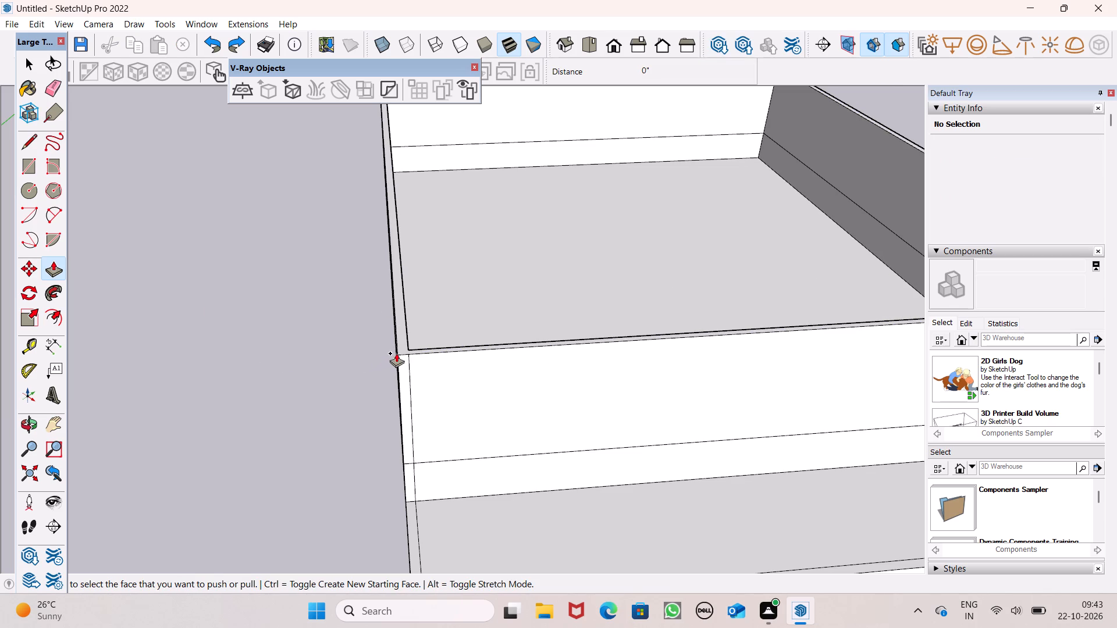
Raise the top face of all the walls by 1'.
{"action": "left_click_drag", "start_coordinate": [399, 344], "coordinate": [392, 305]}
{"action": "type", "text": "1'"}
{"action": "key", "text": "Return"}
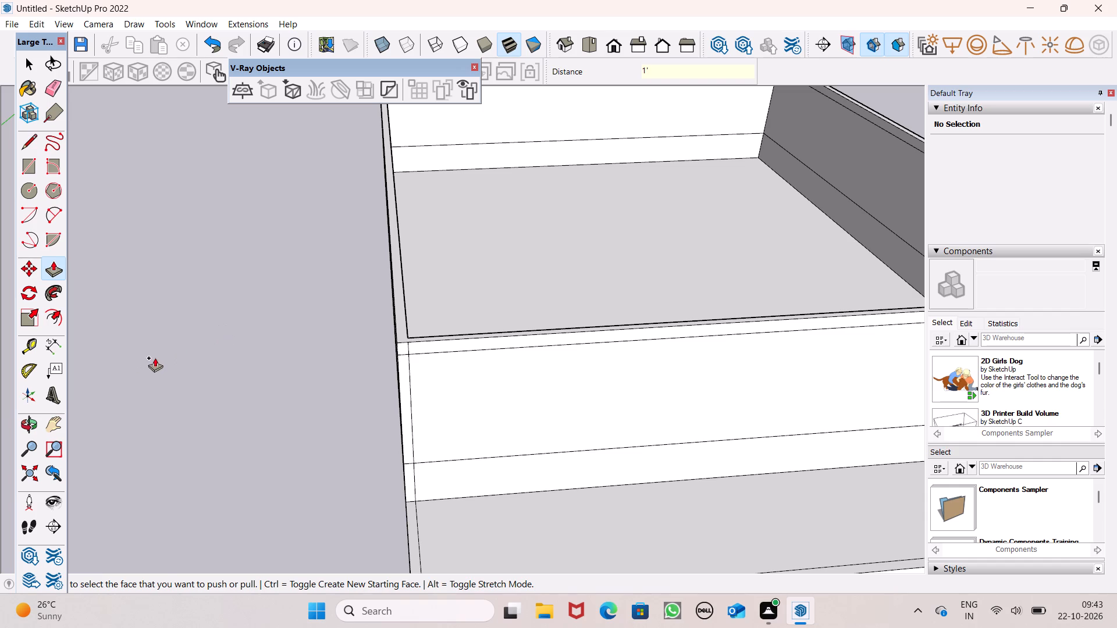
{"action": "key", "text": "b"}
{"action": "key", "text": "space"}
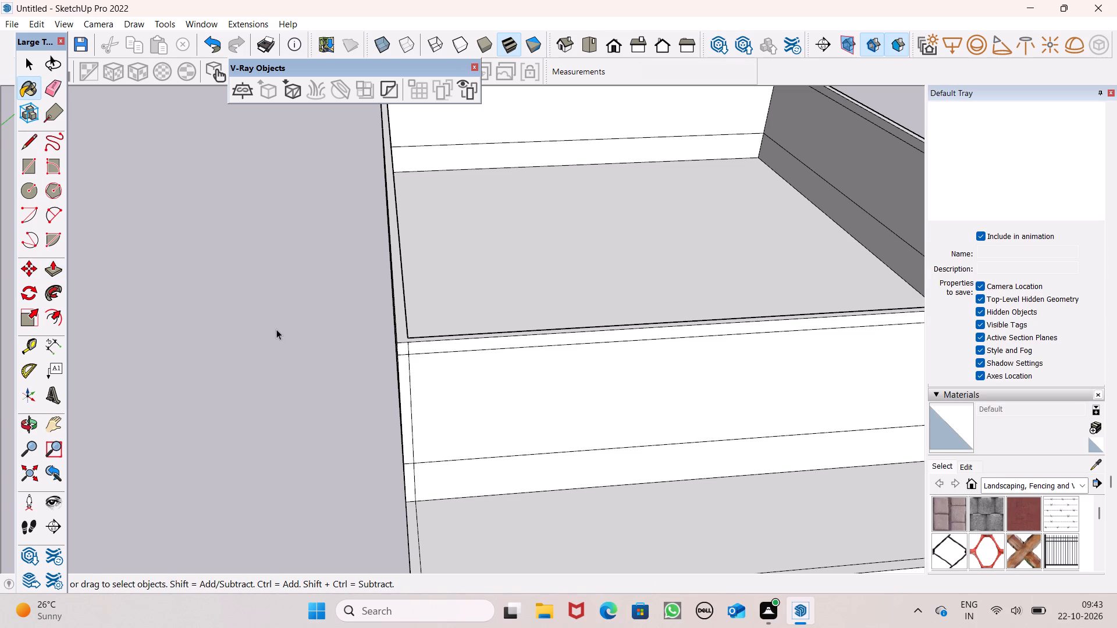
Erase the short vertical edge crossing the 1' band at the front corner opposite the pillar.
{"action": "scroll", "coordinate": [282, 328], "scroll_direction": "down", "scroll_amount": 8}
{"action": "middle_click_drag", "start_coordinate": [358, 409], "coordinate": [362, 409]}
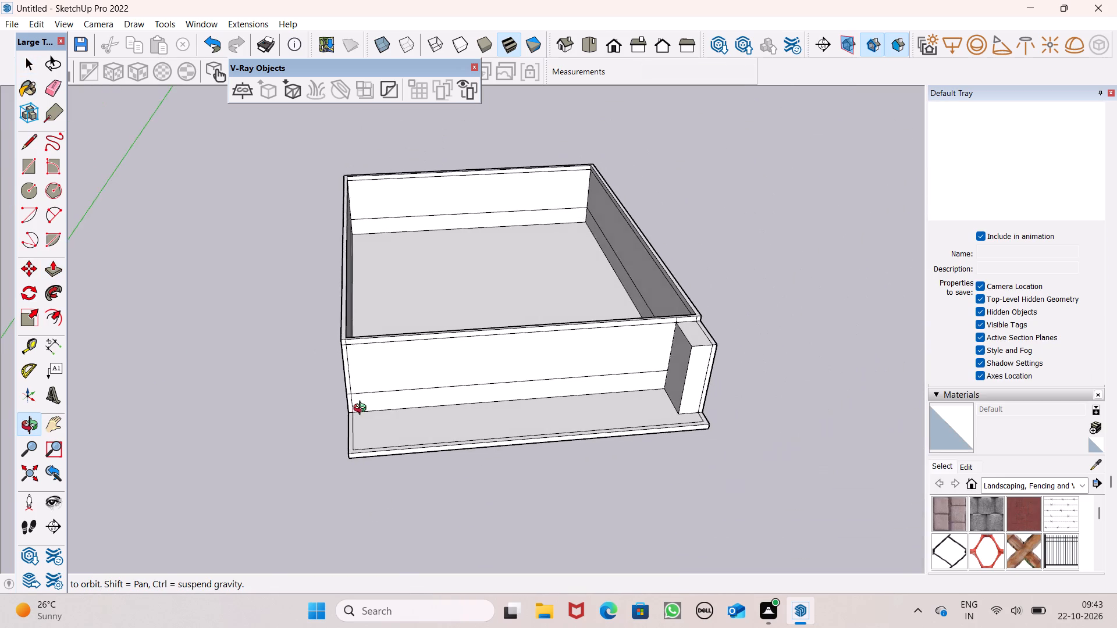
{"action": "middle_click_drag", "start_coordinate": [362, 409], "coordinate": [392, 361]}
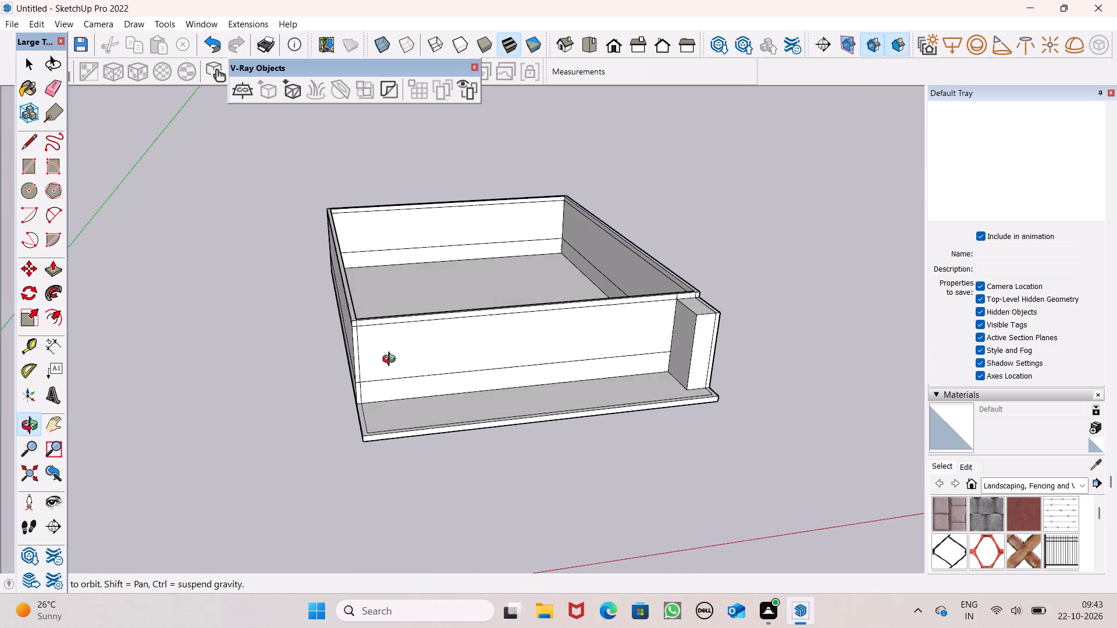
{"action": "middle_click_drag", "start_coordinate": [392, 361], "coordinate": [372, 470]}
{"action": "scroll", "coordinate": [373, 462], "scroll_direction": "up", "scroll_amount": 5}
{"action": "scroll", "coordinate": [322, 411], "scroll_direction": "down", "scroll_amount": 3}
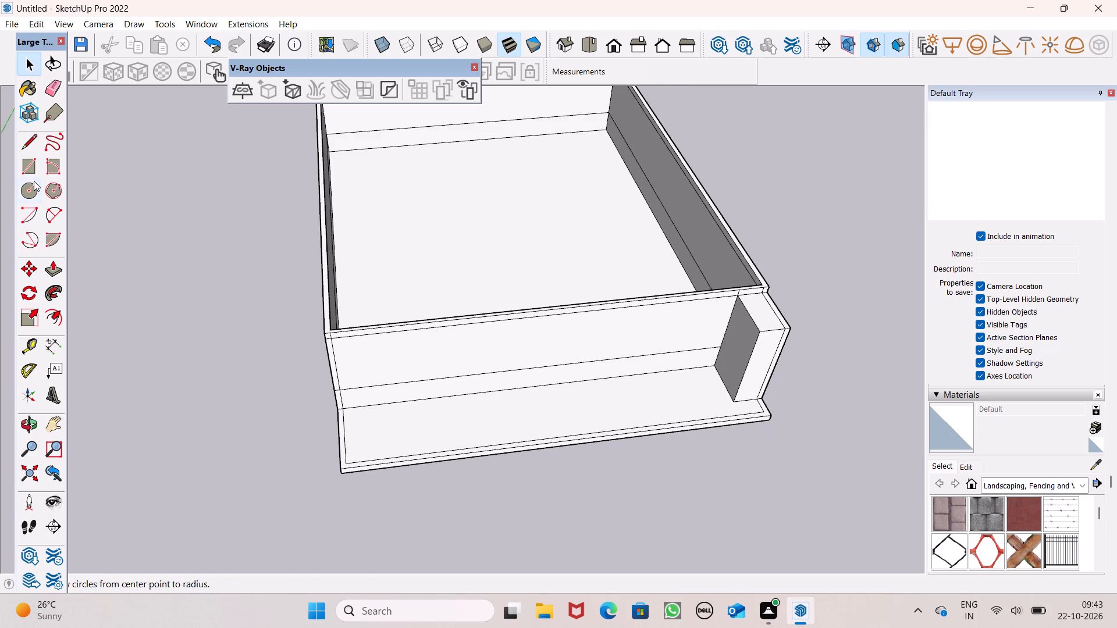
{"action": "left_click", "coordinate": [52, 98]}
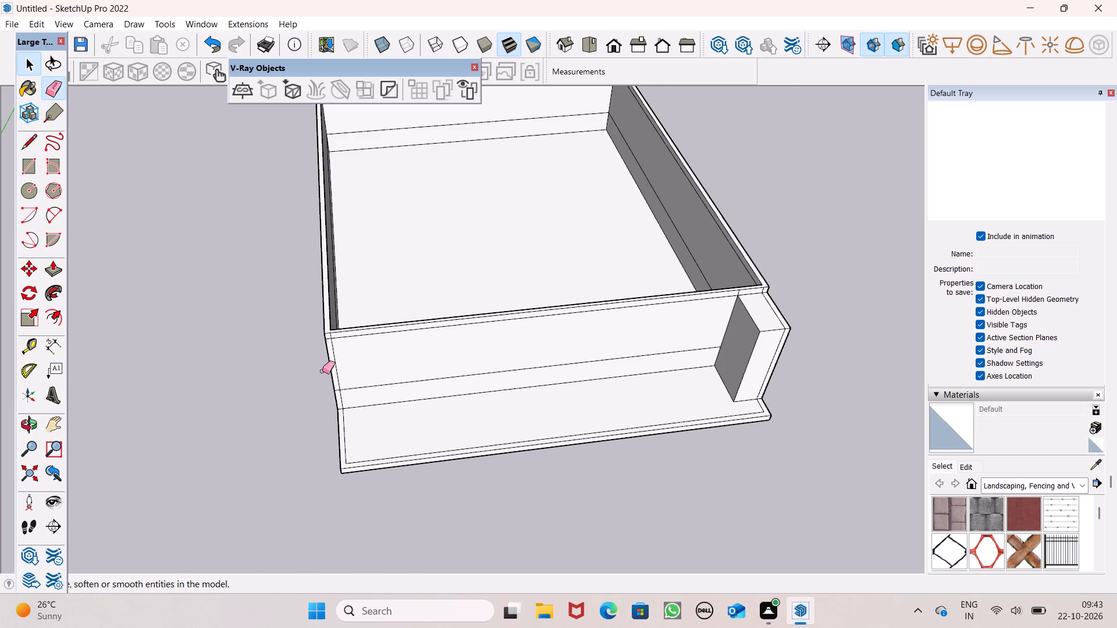
{"action": "scroll", "coordinate": [322, 371], "scroll_direction": "up", "scroll_amount": 6}
{"action": "scroll", "coordinate": [349, 328], "scroll_direction": "up", "scroll_amount": 7}
{"action": "left_click_drag", "start_coordinate": [304, 288], "coordinate": [319, 286]}
{"action": "scroll", "coordinate": [195, 330], "scroll_direction": "down", "scroll_amount": 5}
{"action": "scroll", "coordinate": [135, 311], "scroll_direction": "down", "scroll_amount": 6}
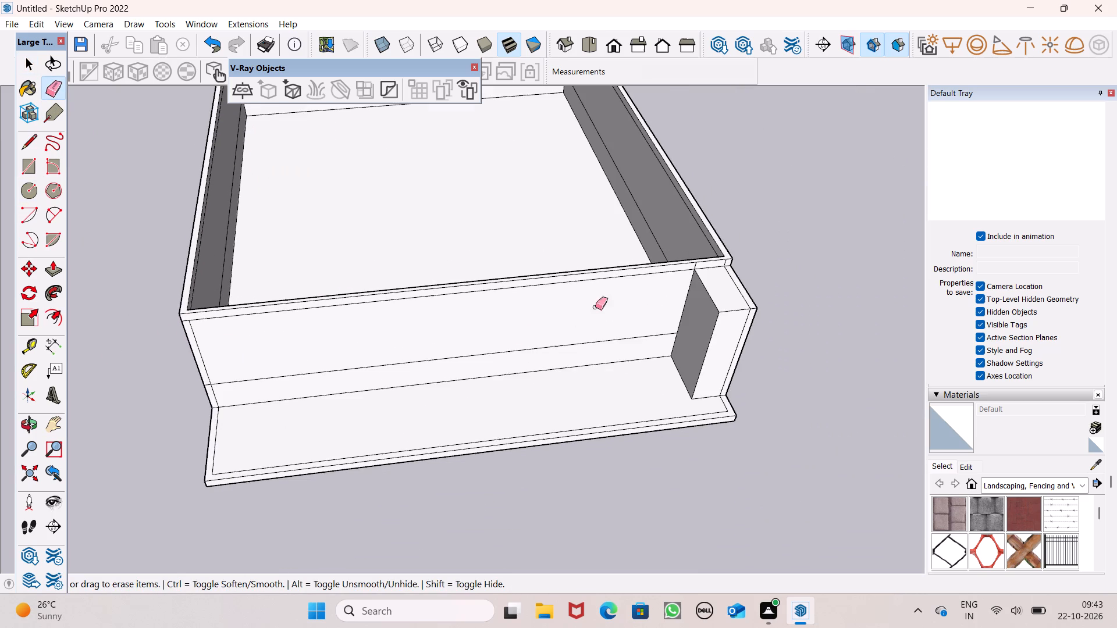
Erase the short vertical edges crossing the 1' front band above the corner pillar.
{"action": "scroll", "coordinate": [674, 267], "scroll_direction": "up", "scroll_amount": 17}
{"action": "scroll", "coordinate": [675, 258], "scroll_direction": "up", "scroll_amount": 6}
{"action": "left_click_drag", "start_coordinate": [683, 265], "coordinate": [433, 327]}
{"action": "left_click_drag", "start_coordinate": [384, 327], "coordinate": [377, 328]}
{"action": "left_click", "coordinate": [377, 328]}
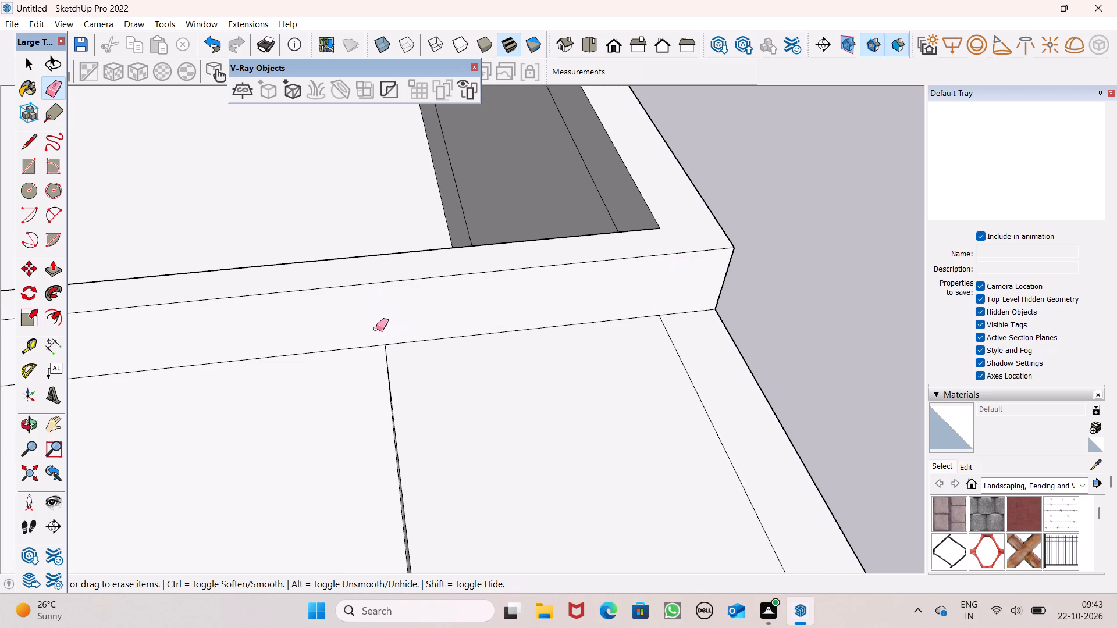
{"action": "scroll", "coordinate": [583, 263], "scroll_direction": "down", "scroll_amount": 7}
{"action": "scroll", "coordinate": [702, 224], "scroll_direction": "down", "scroll_amount": 13}
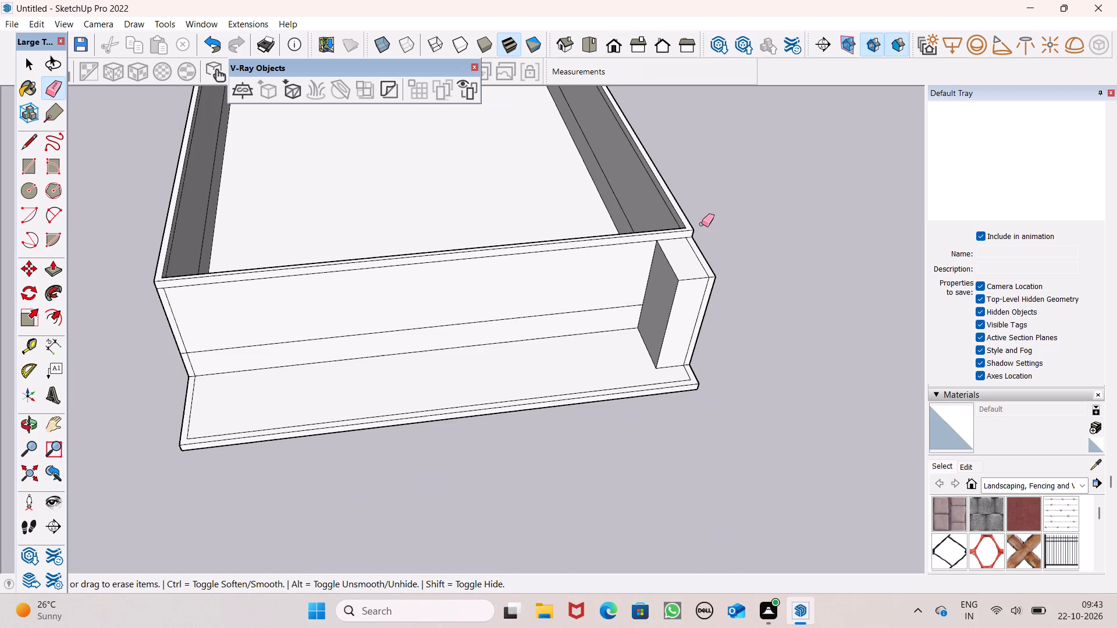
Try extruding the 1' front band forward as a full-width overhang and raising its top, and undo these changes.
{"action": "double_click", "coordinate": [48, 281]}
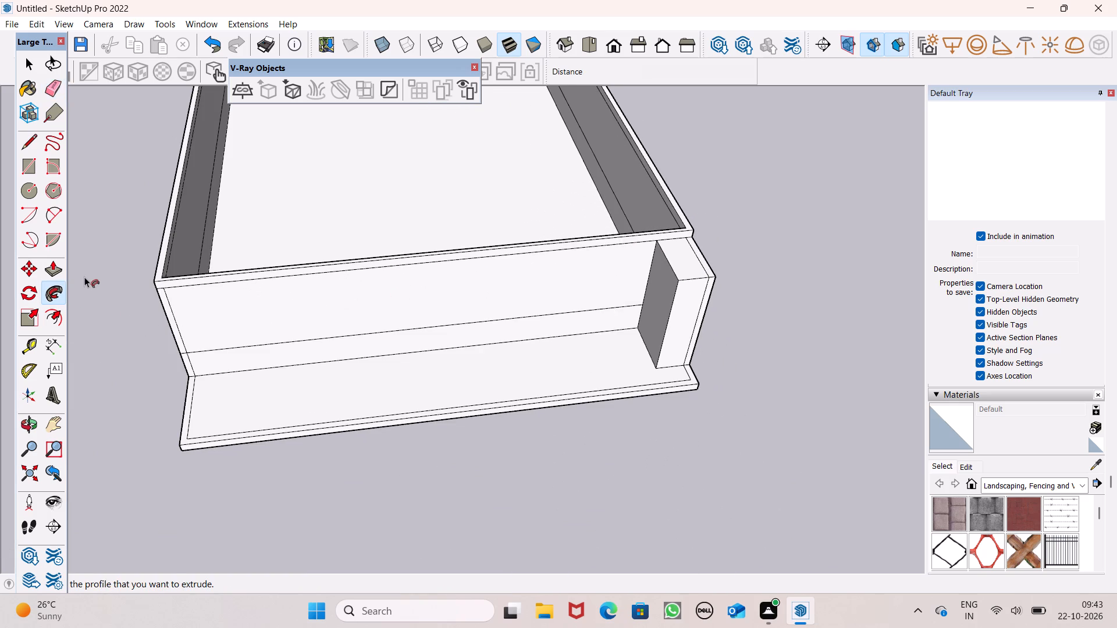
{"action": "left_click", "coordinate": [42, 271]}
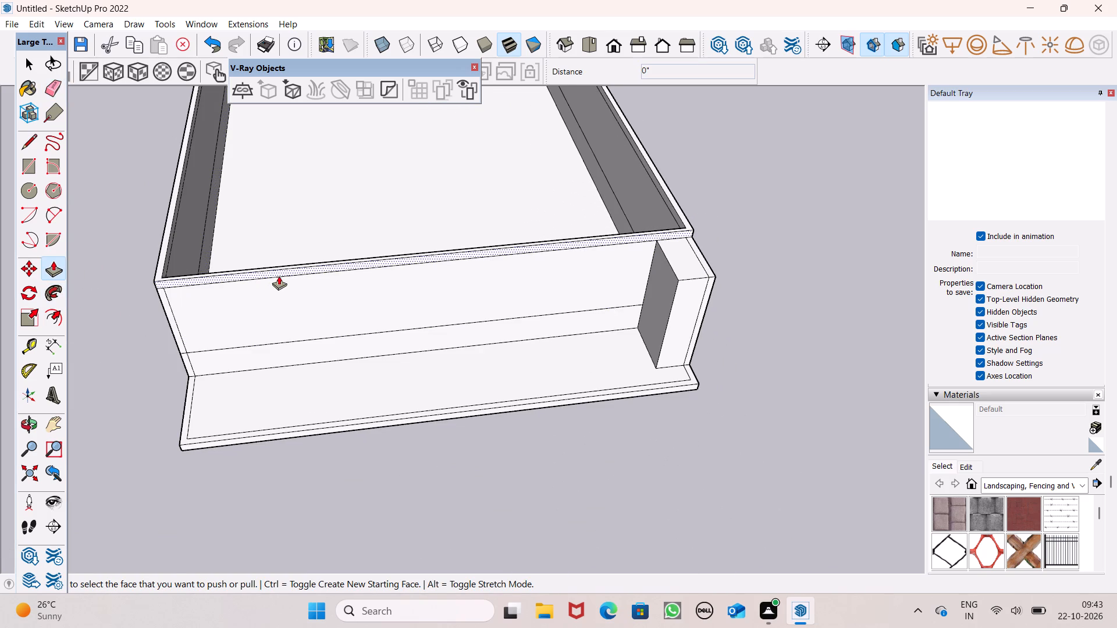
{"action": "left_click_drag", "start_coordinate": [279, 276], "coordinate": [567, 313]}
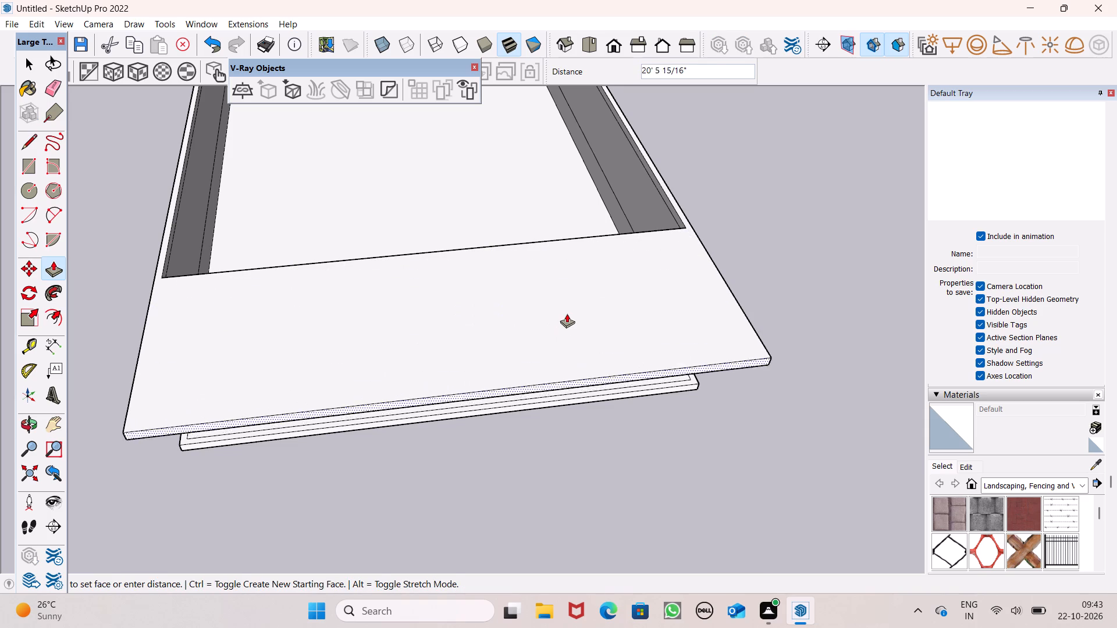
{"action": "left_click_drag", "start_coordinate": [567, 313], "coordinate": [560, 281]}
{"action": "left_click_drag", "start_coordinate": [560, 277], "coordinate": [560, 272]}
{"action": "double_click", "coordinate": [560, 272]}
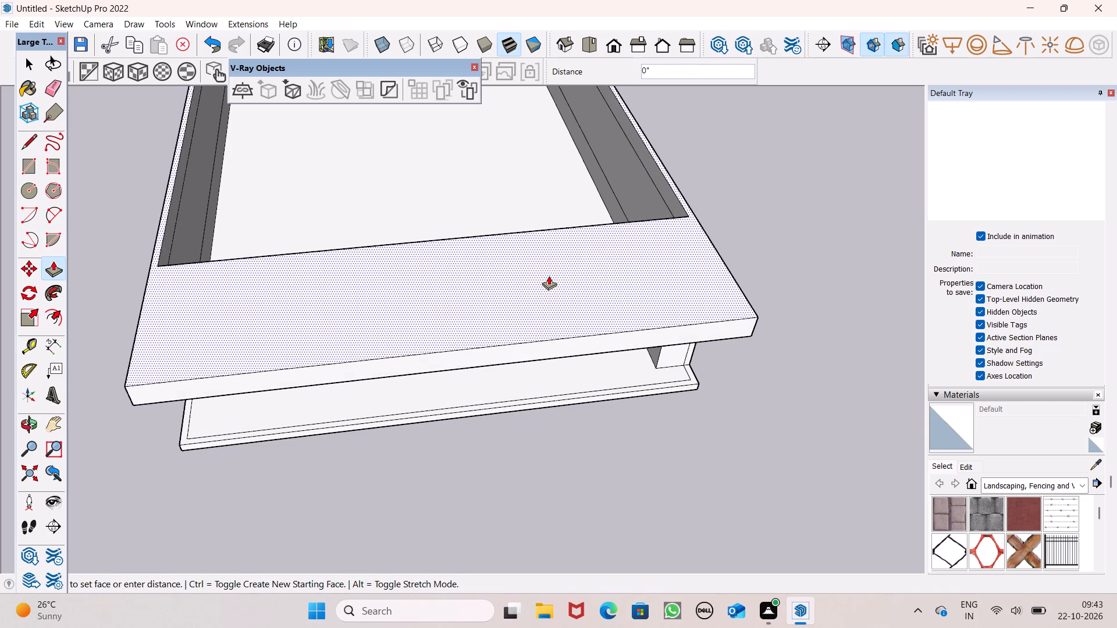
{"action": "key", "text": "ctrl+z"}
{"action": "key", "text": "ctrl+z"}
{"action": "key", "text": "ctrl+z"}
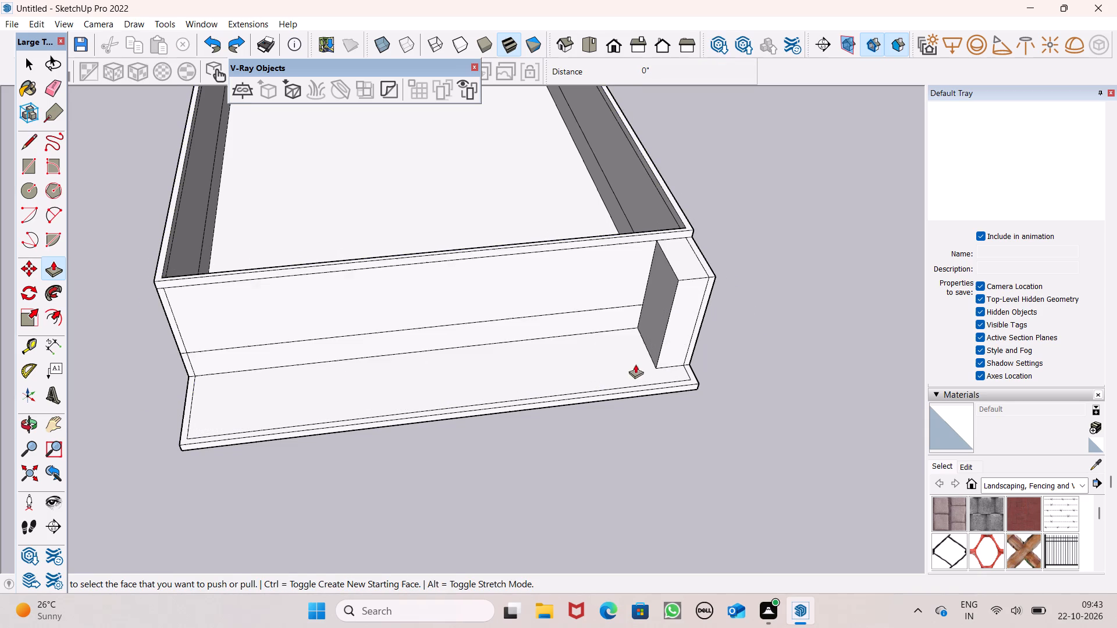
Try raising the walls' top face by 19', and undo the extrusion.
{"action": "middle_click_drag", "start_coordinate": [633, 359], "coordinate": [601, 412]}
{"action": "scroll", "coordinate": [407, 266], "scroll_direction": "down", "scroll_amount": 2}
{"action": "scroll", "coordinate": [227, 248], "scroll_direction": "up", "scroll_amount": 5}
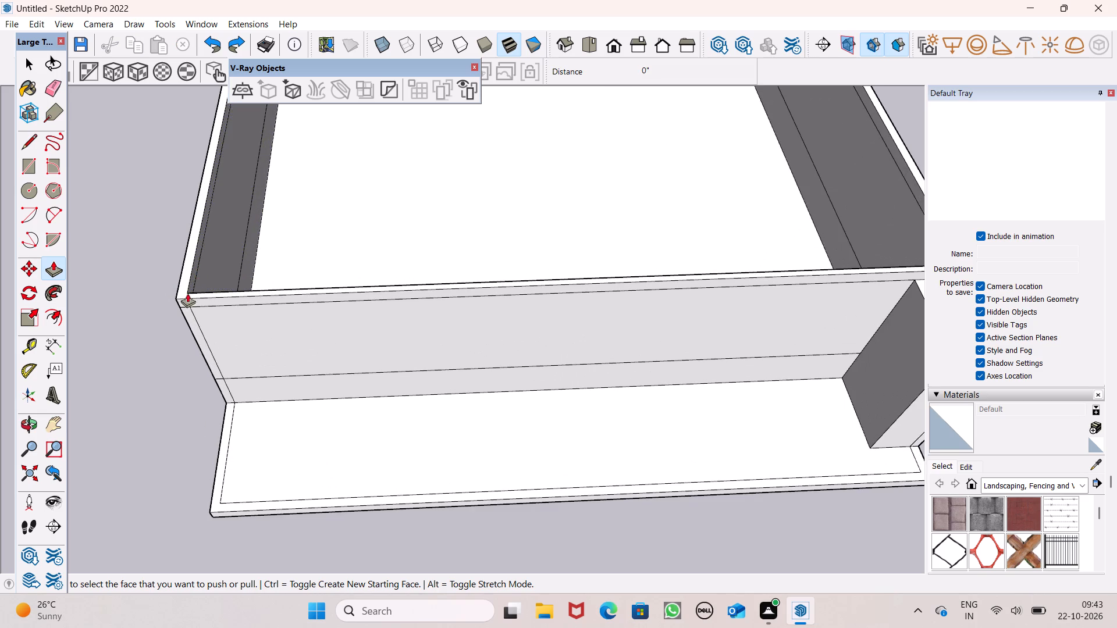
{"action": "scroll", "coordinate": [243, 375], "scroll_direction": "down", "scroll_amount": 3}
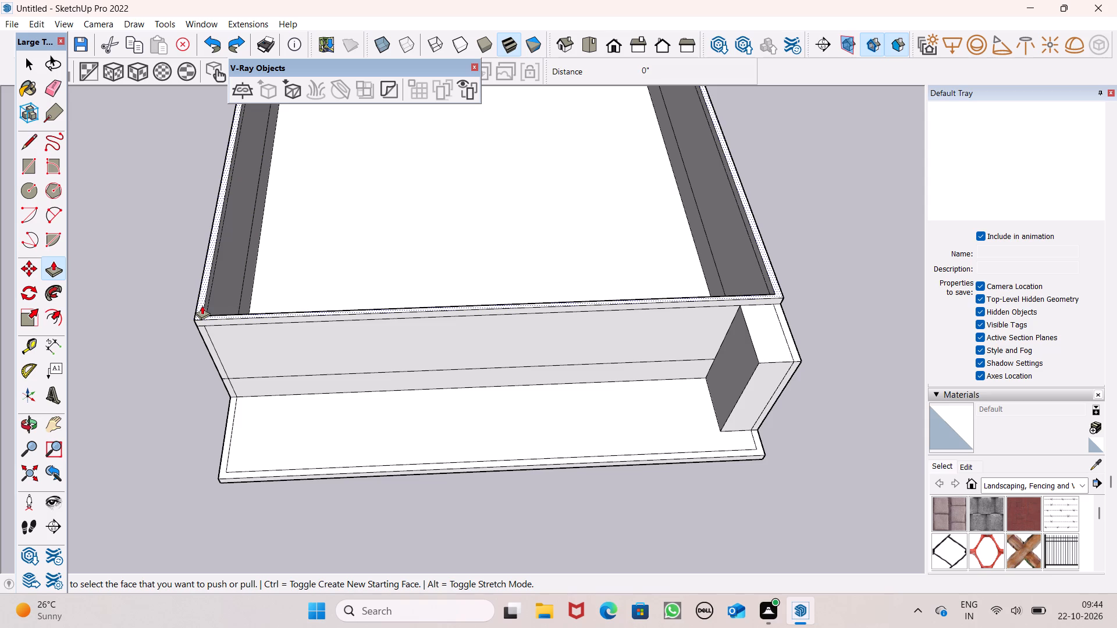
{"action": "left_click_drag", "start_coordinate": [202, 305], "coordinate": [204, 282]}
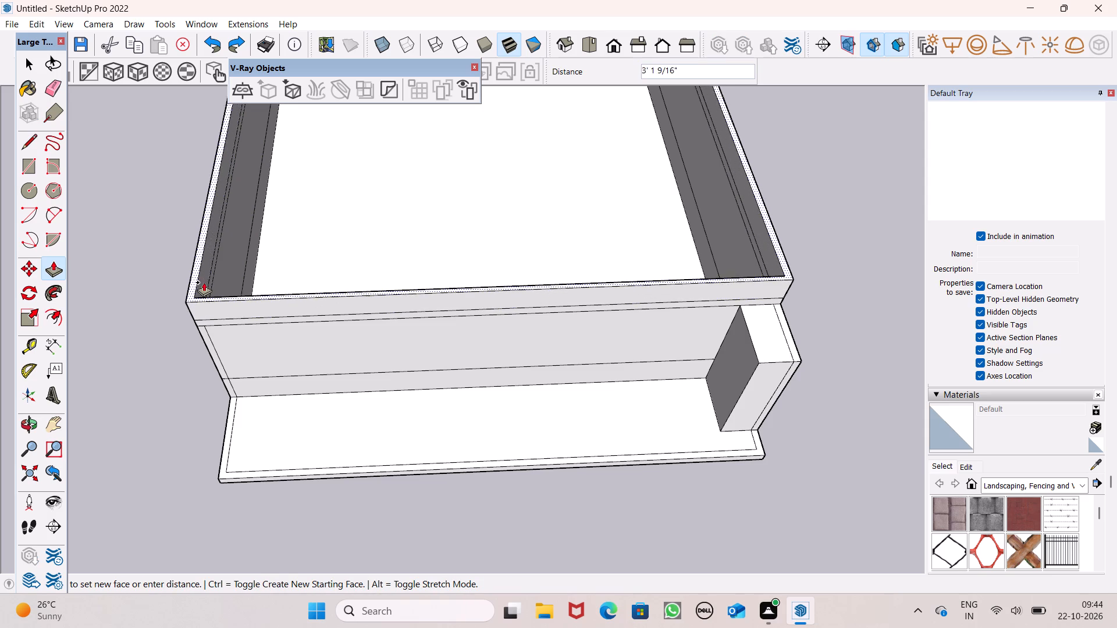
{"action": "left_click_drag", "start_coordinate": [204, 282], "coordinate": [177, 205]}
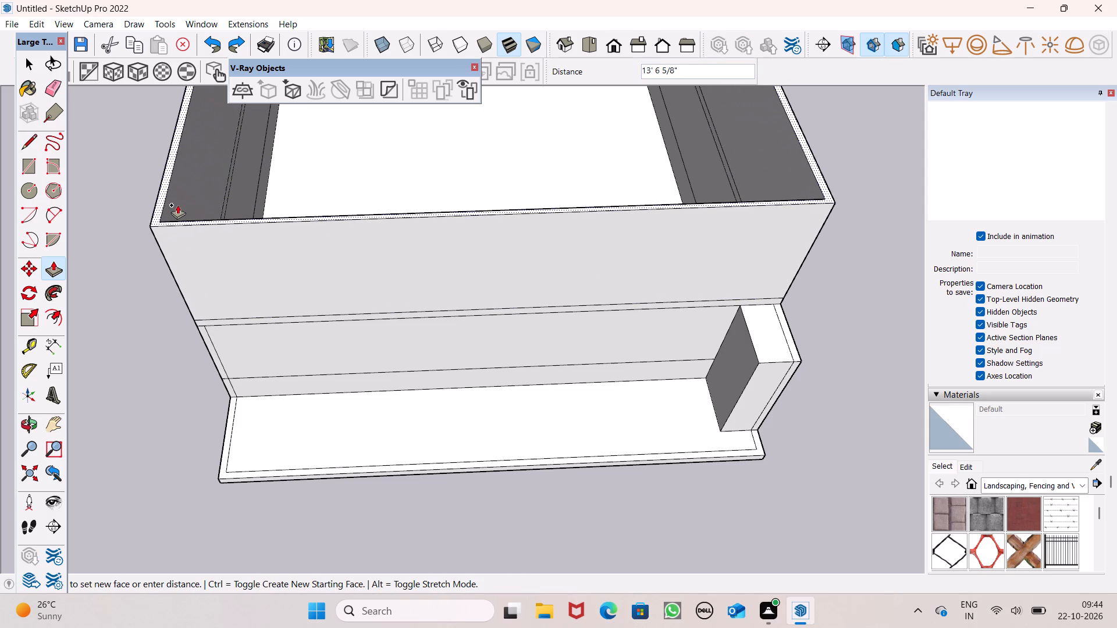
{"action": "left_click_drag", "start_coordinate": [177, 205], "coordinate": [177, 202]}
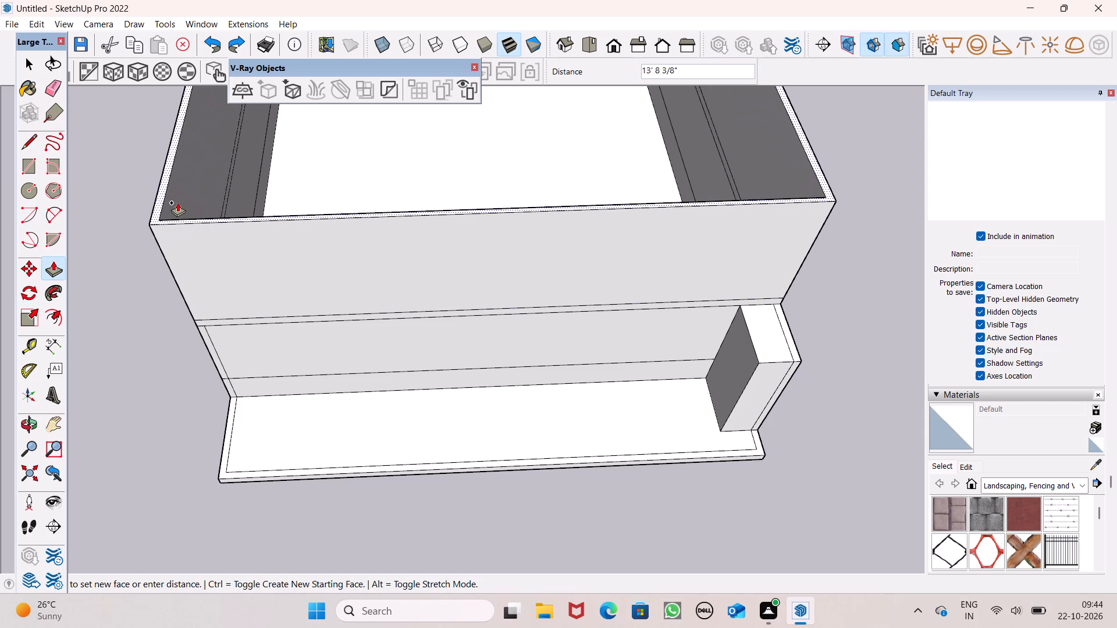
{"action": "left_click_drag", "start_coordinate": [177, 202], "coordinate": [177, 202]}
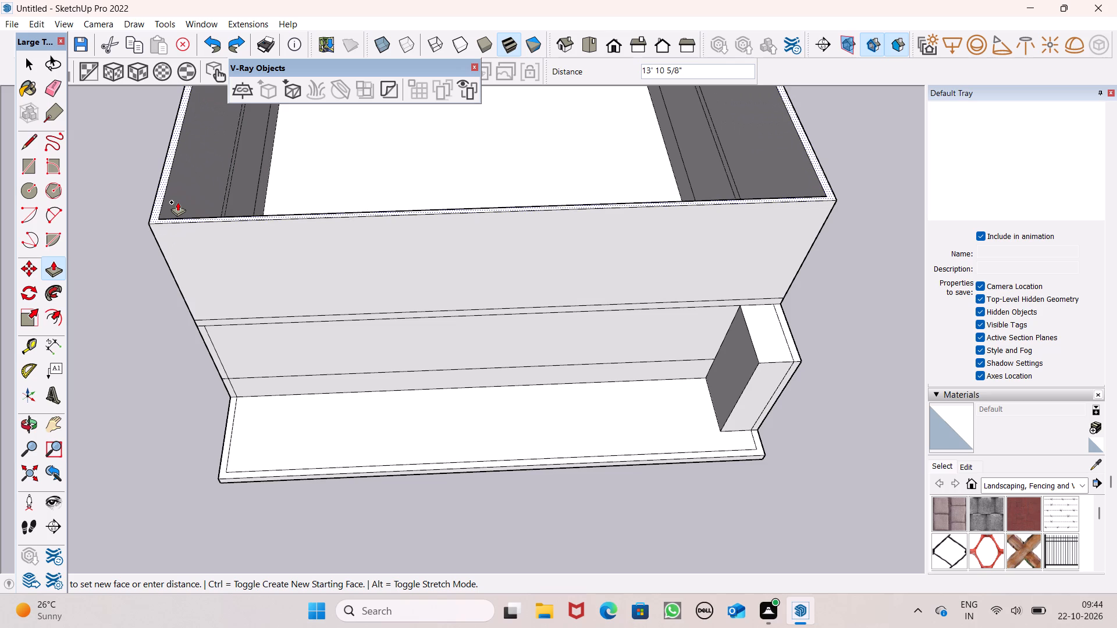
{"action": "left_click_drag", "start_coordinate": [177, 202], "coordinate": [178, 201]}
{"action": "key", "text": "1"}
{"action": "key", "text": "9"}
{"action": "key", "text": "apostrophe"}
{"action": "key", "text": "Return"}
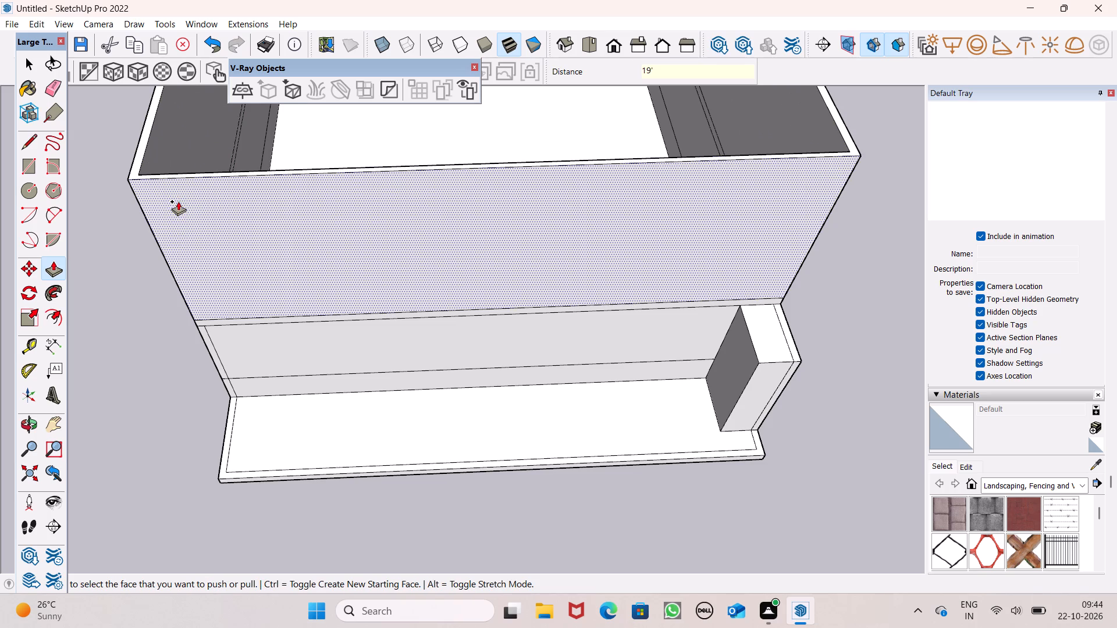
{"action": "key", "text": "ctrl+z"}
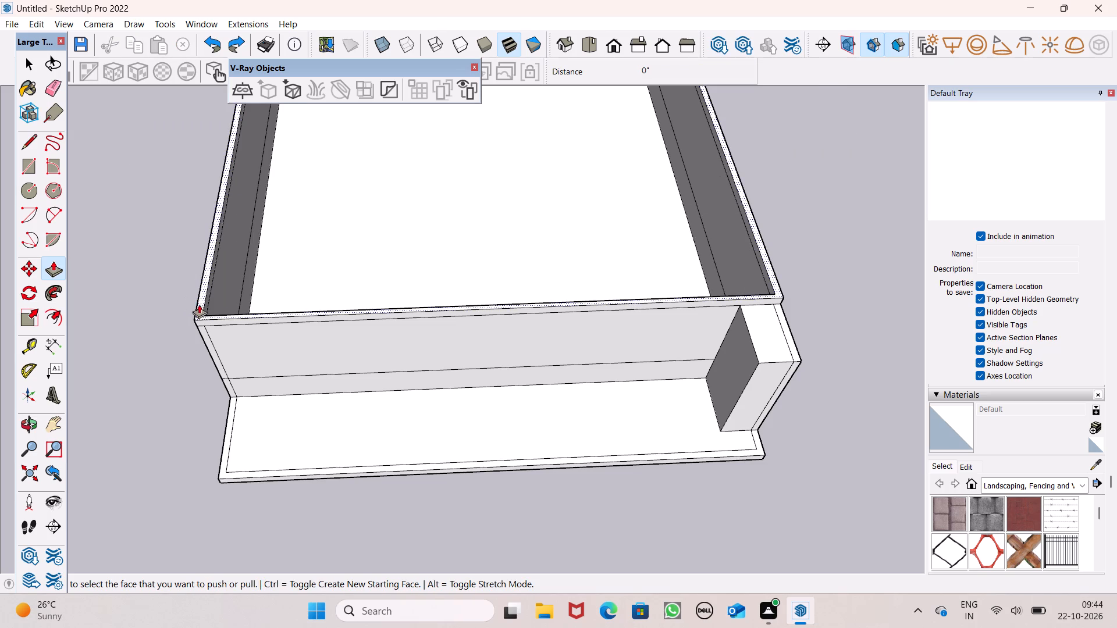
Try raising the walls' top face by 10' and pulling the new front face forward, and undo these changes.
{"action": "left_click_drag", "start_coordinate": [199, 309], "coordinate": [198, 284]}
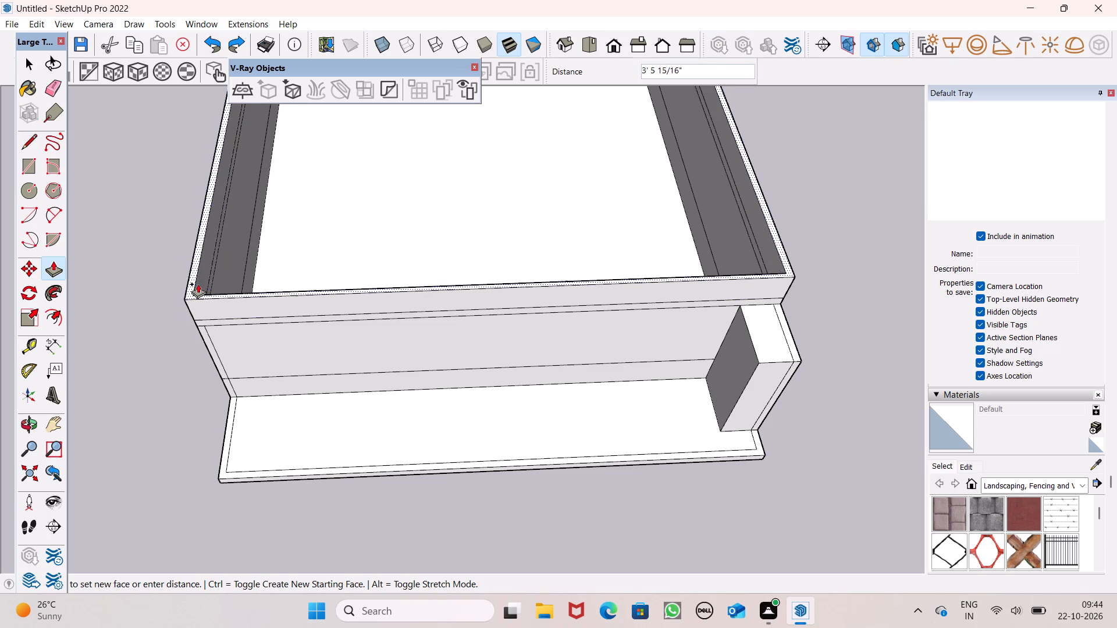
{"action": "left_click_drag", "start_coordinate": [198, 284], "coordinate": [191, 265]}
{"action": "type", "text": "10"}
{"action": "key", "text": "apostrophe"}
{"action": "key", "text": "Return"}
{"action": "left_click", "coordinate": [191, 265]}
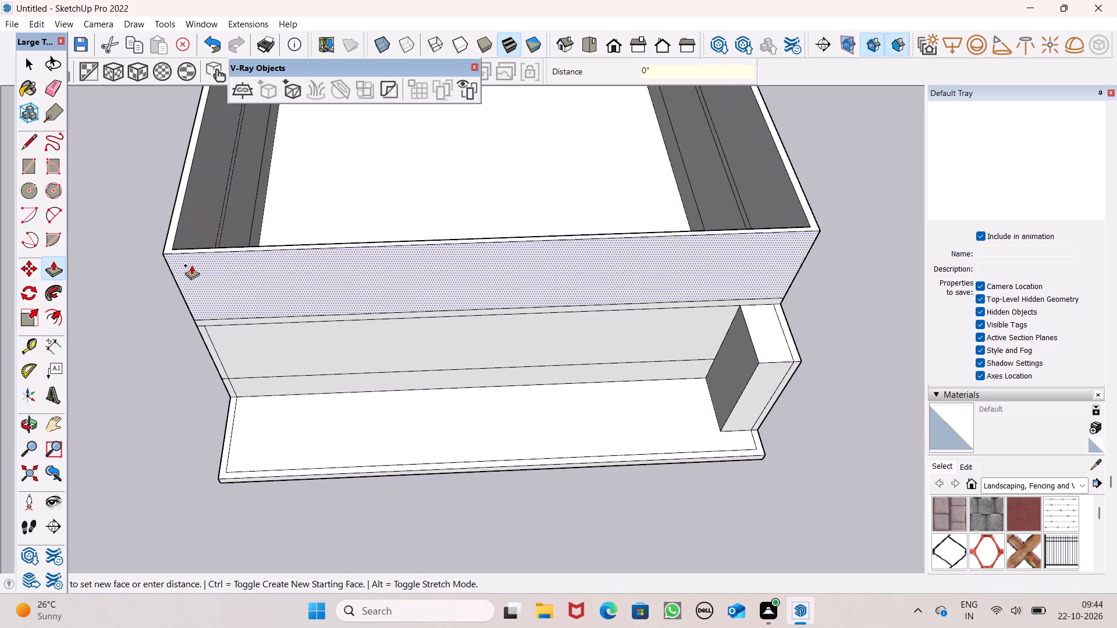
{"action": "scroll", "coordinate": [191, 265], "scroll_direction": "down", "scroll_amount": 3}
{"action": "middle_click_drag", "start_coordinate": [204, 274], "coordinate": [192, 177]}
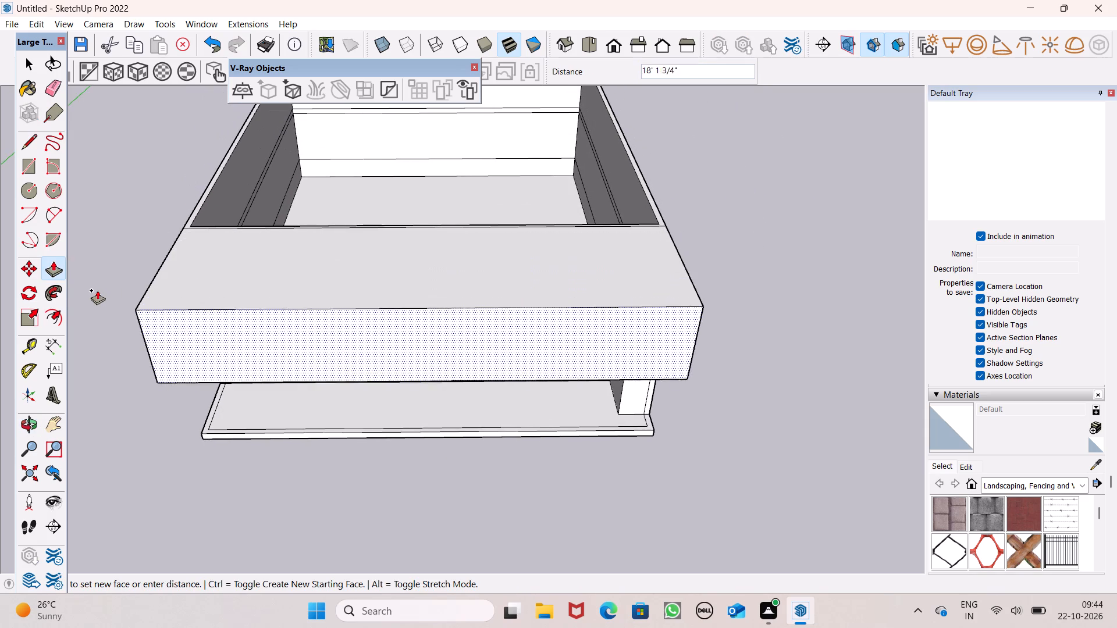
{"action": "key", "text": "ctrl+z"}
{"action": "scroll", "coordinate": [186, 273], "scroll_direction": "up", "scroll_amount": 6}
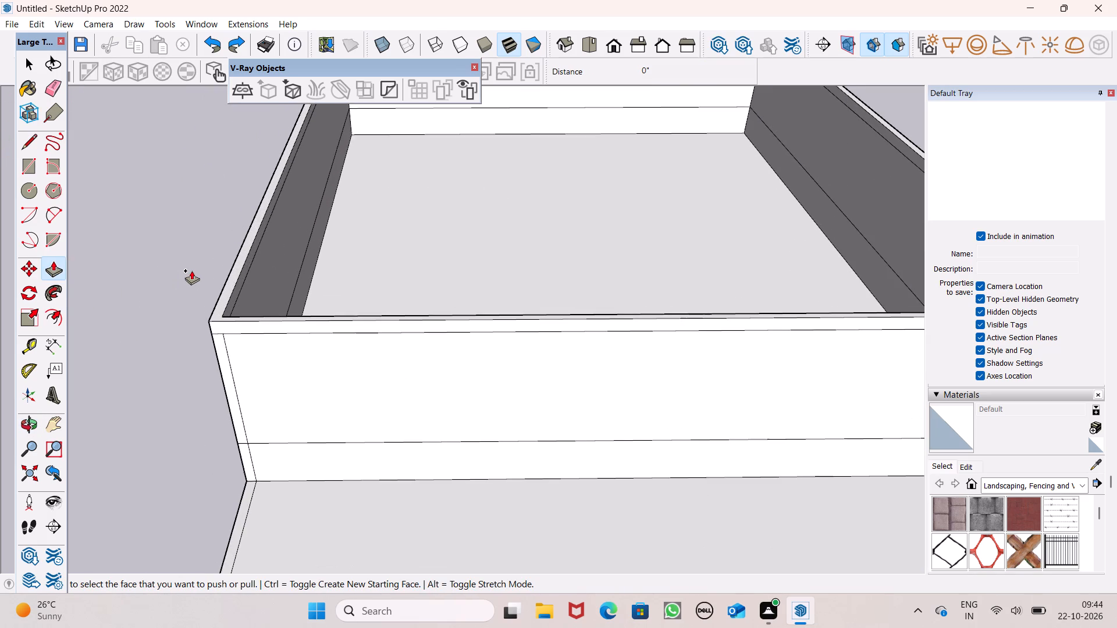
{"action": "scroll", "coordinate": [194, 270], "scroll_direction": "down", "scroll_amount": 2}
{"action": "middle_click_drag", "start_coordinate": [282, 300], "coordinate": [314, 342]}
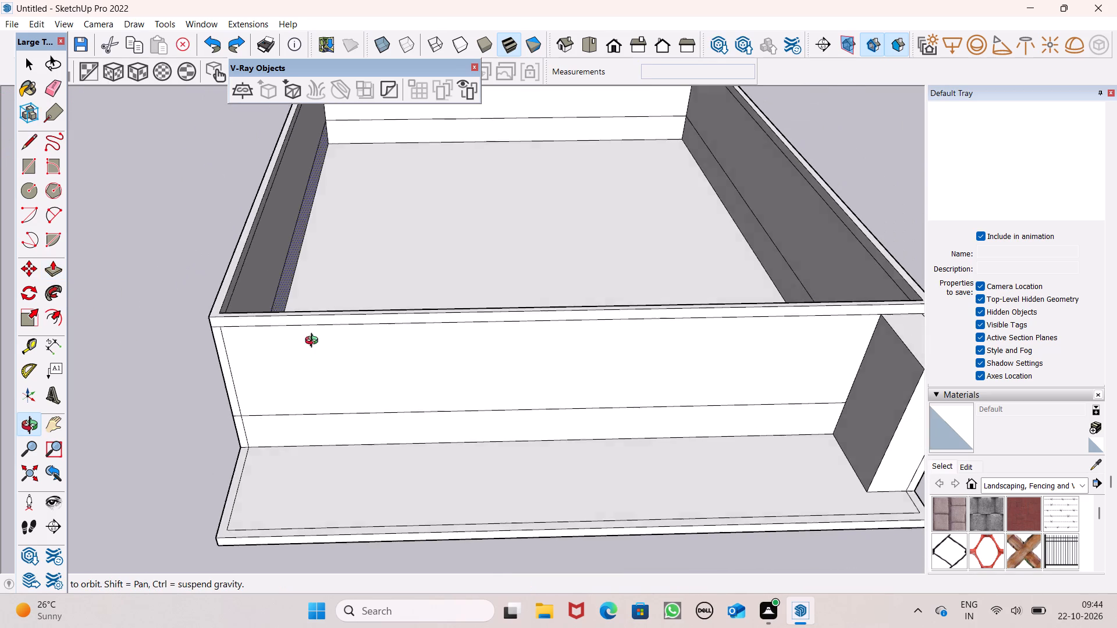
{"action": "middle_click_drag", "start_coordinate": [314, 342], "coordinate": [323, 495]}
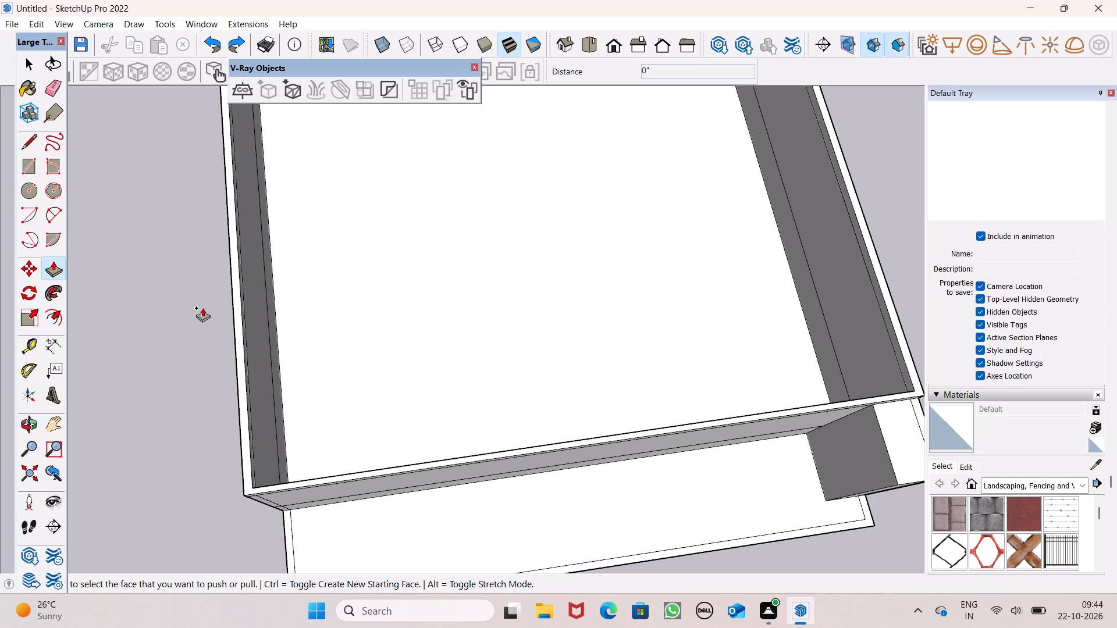
Raise the walls' top face by 10' to form the first upper storey above the 1' band.
{"action": "scroll", "coordinate": [270, 384], "scroll_direction": "down", "scroll_amount": 2}
{"action": "middle_click_drag", "start_coordinate": [272, 386], "coordinate": [273, 387]}
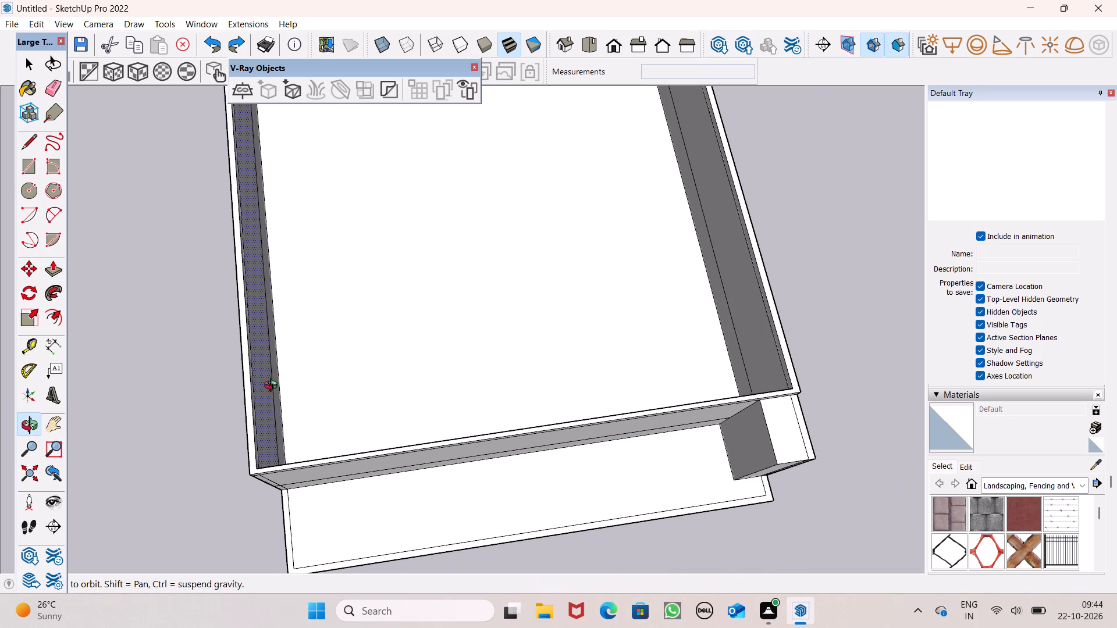
{"action": "middle_click_drag", "start_coordinate": [273, 387], "coordinate": [250, 386]}
{"action": "scroll", "coordinate": [240, 390], "scroll_direction": "up", "scroll_amount": 2}
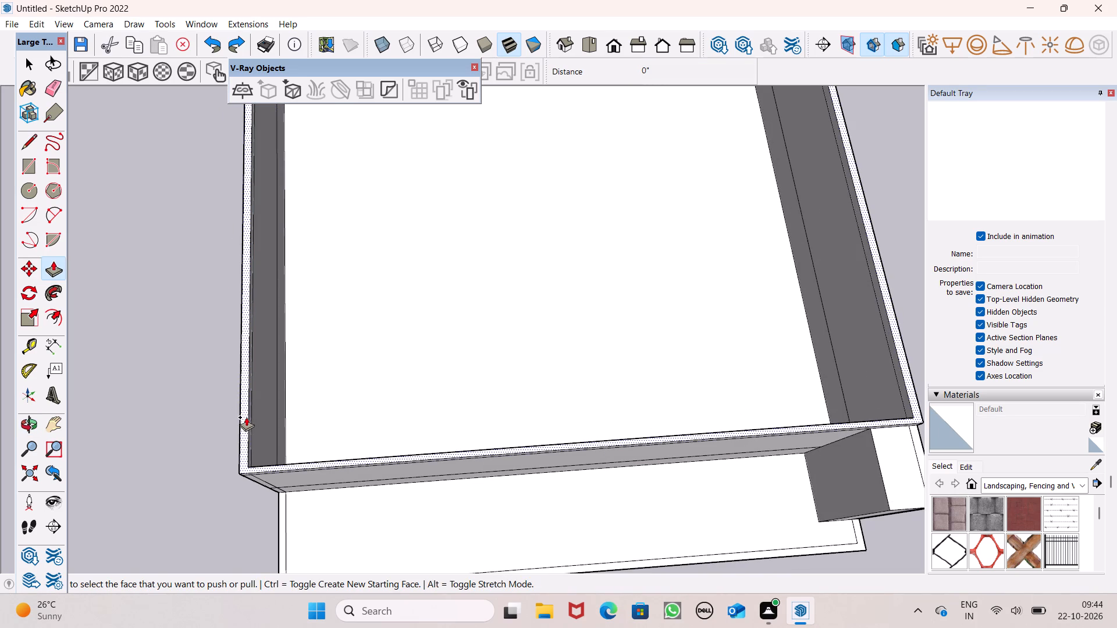
{"action": "left_click_drag", "start_coordinate": [246, 416], "coordinate": [207, 368]}
{"action": "type", "text": "10'"}
{"action": "key", "text": "Return"}
Repeat the 10' extrusion on the walls' top face to add a second upper storey.
{"action": "middle_click_drag", "start_coordinate": [230, 433], "coordinate": [229, 395]}
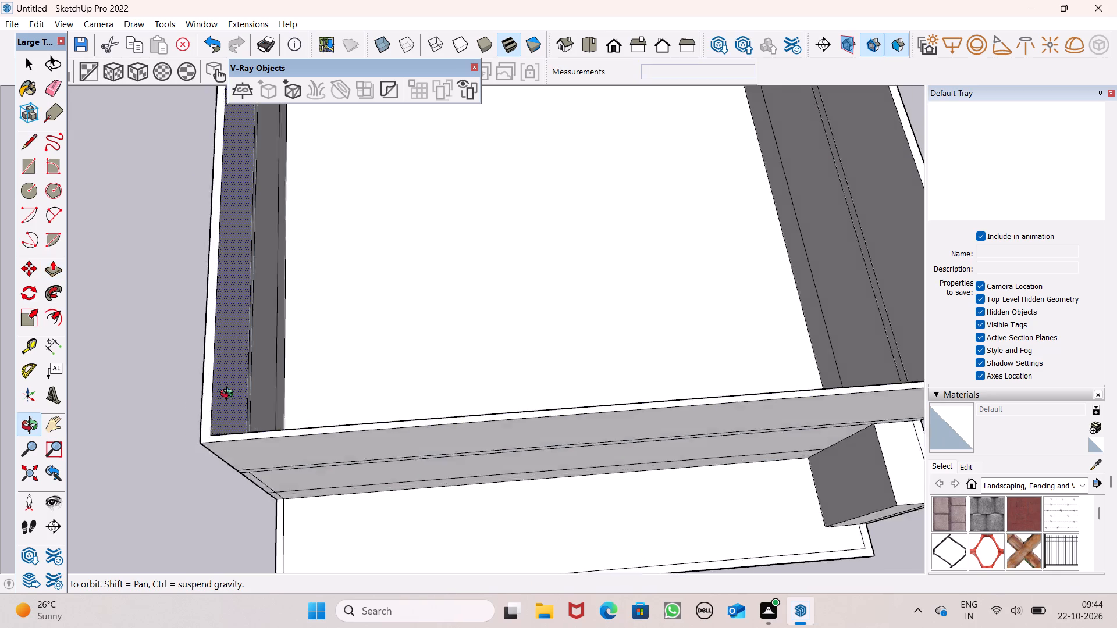
{"action": "middle_click_drag", "start_coordinate": [229, 395], "coordinate": [217, 248]}
{"action": "scroll", "coordinate": [229, 327], "scroll_direction": "up", "scroll_amount": 1}
{"action": "left_click", "coordinate": [191, 285]}
{"action": "left_click_drag", "start_coordinate": [191, 285], "coordinate": [193, 251]}
{"action": "left_click_drag", "start_coordinate": [193, 250], "coordinate": [190, 241]}
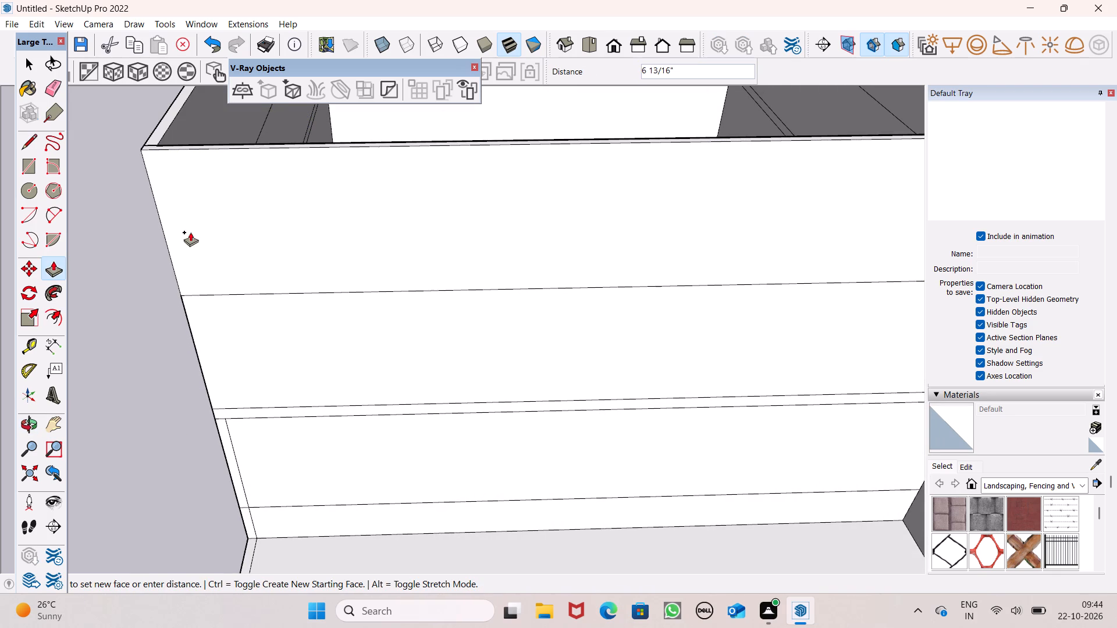
{"action": "scroll", "coordinate": [183, 270], "scroll_direction": "down", "scroll_amount": 7}
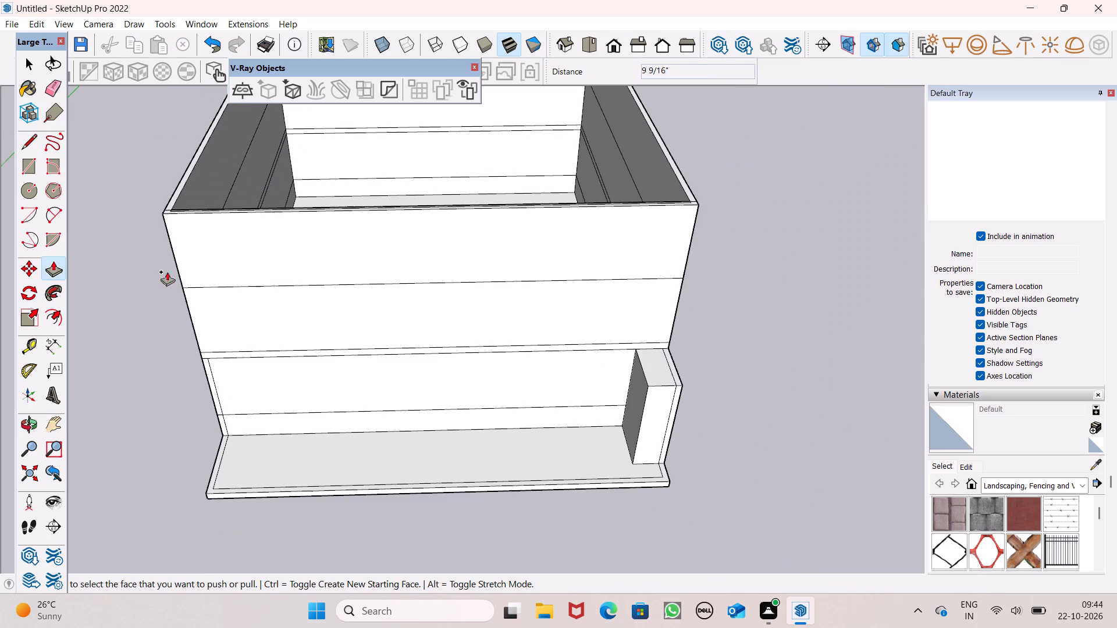
Measure the height from the top front corner down to the 1' band, without placing a dimension.
{"action": "left_click", "coordinate": [54, 355]}
{"action": "middle_click_drag", "start_coordinate": [172, 321], "coordinate": [296, 219]}
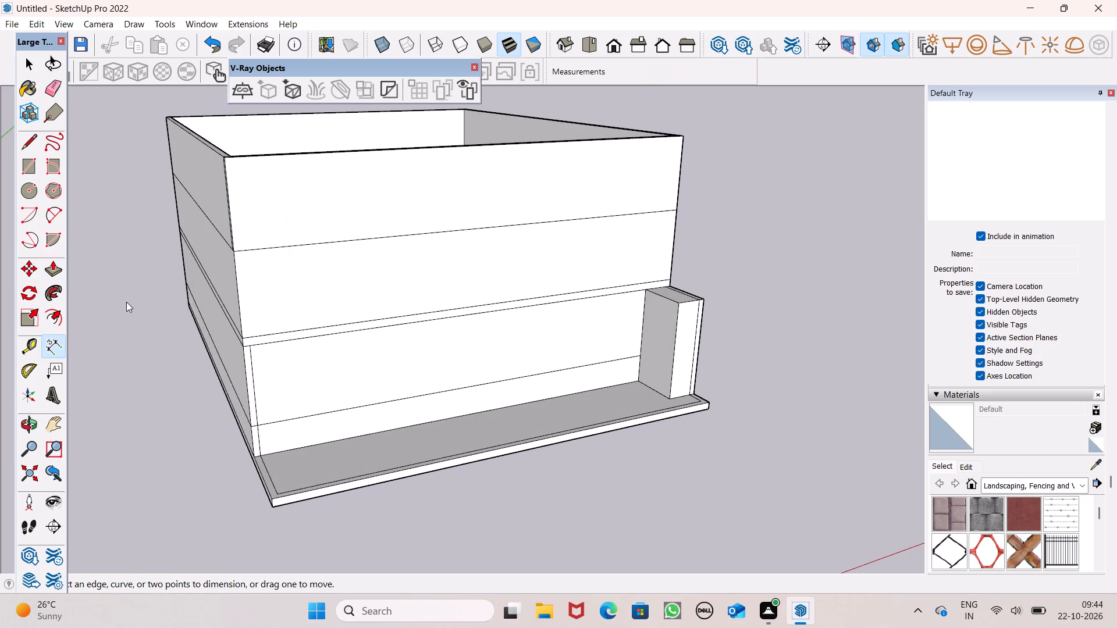
{"action": "left_click", "coordinate": [222, 161]}
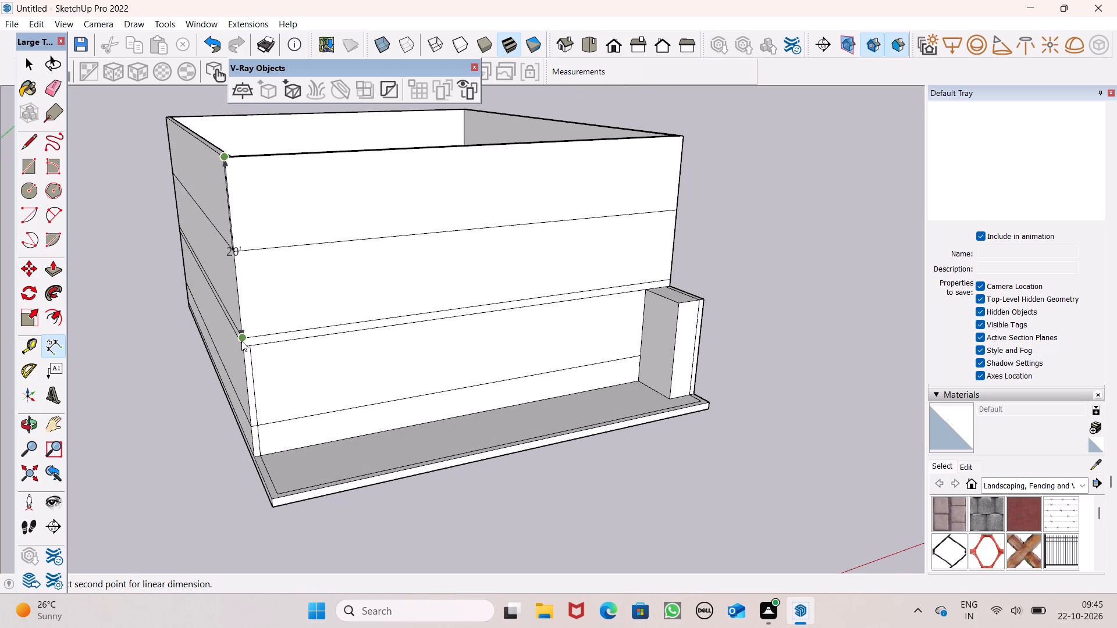
{"action": "key", "text": "space"}
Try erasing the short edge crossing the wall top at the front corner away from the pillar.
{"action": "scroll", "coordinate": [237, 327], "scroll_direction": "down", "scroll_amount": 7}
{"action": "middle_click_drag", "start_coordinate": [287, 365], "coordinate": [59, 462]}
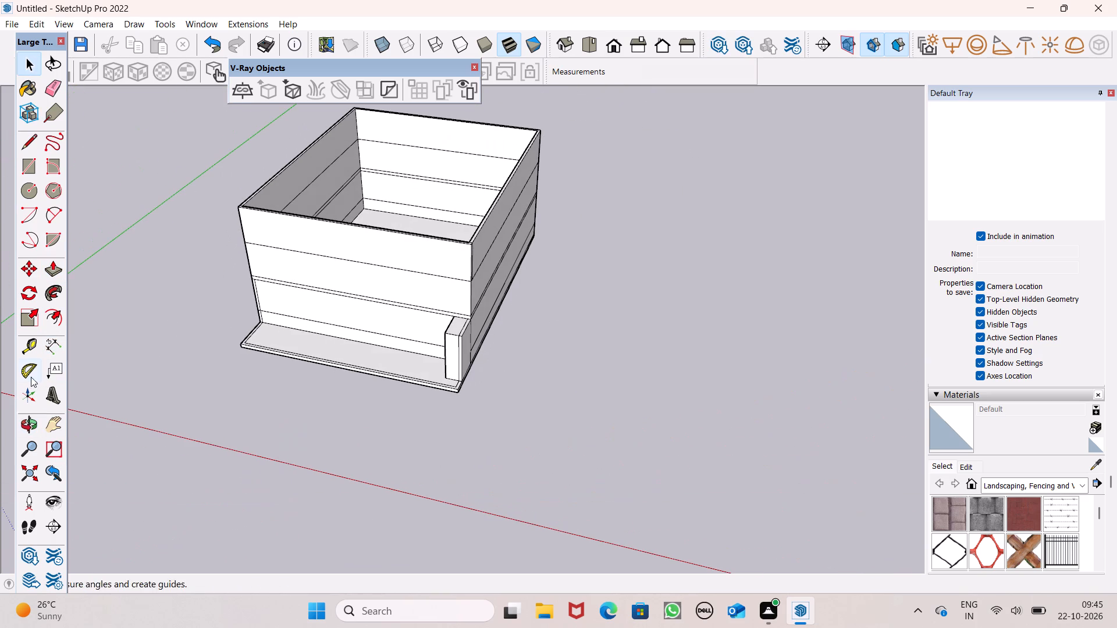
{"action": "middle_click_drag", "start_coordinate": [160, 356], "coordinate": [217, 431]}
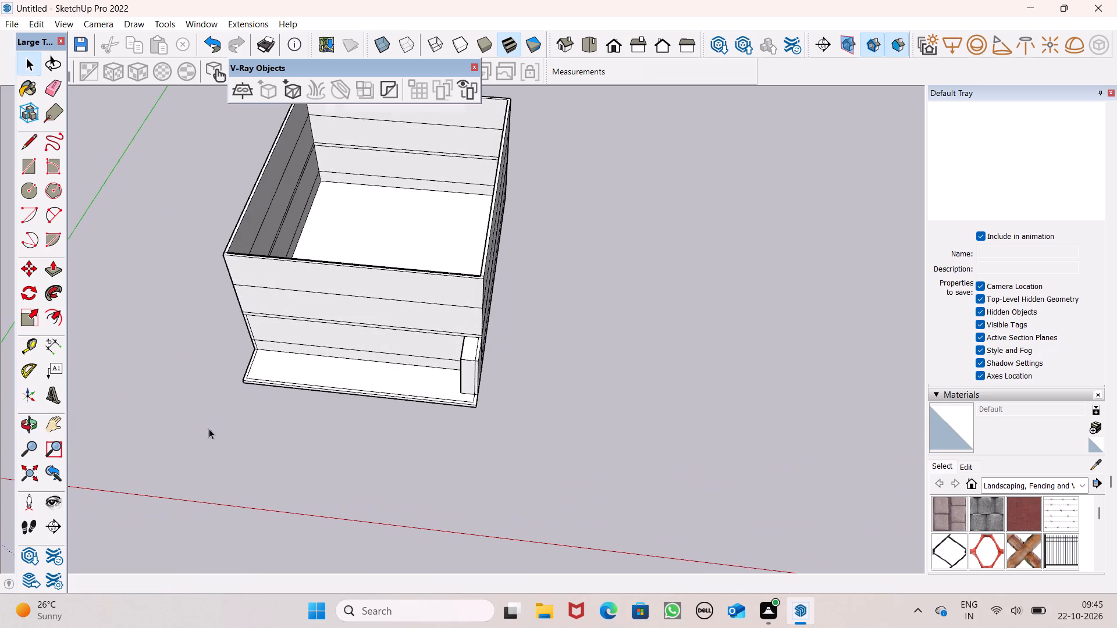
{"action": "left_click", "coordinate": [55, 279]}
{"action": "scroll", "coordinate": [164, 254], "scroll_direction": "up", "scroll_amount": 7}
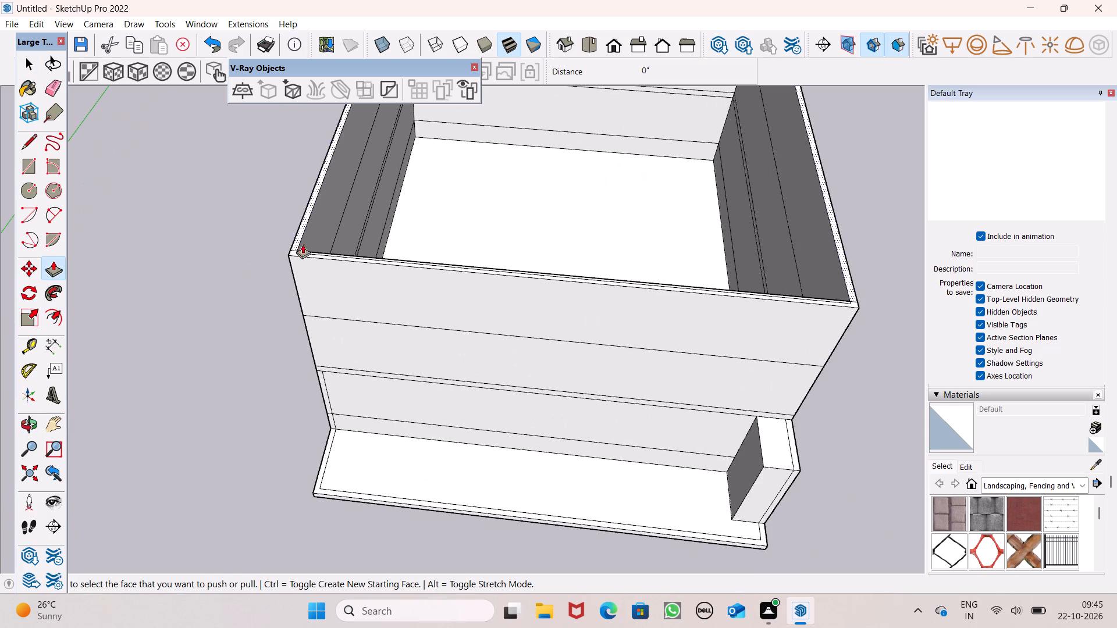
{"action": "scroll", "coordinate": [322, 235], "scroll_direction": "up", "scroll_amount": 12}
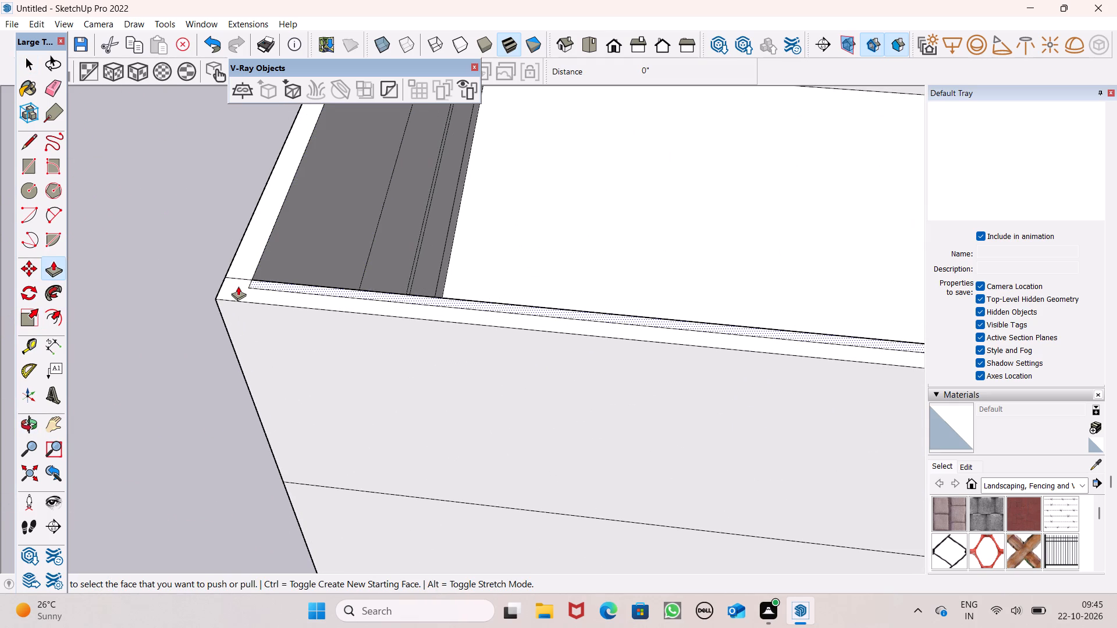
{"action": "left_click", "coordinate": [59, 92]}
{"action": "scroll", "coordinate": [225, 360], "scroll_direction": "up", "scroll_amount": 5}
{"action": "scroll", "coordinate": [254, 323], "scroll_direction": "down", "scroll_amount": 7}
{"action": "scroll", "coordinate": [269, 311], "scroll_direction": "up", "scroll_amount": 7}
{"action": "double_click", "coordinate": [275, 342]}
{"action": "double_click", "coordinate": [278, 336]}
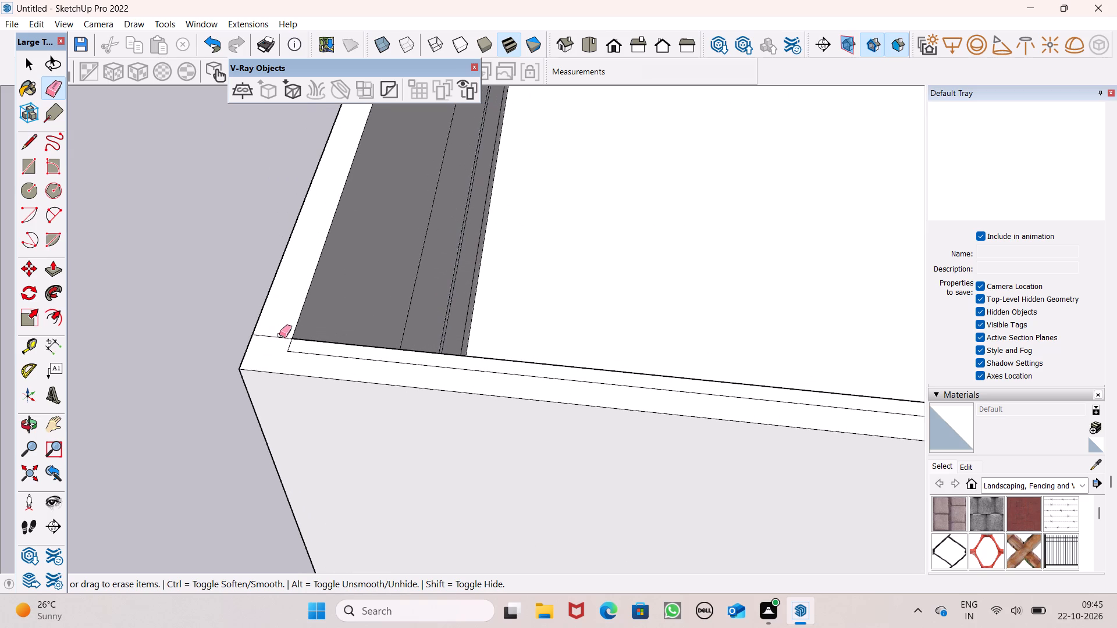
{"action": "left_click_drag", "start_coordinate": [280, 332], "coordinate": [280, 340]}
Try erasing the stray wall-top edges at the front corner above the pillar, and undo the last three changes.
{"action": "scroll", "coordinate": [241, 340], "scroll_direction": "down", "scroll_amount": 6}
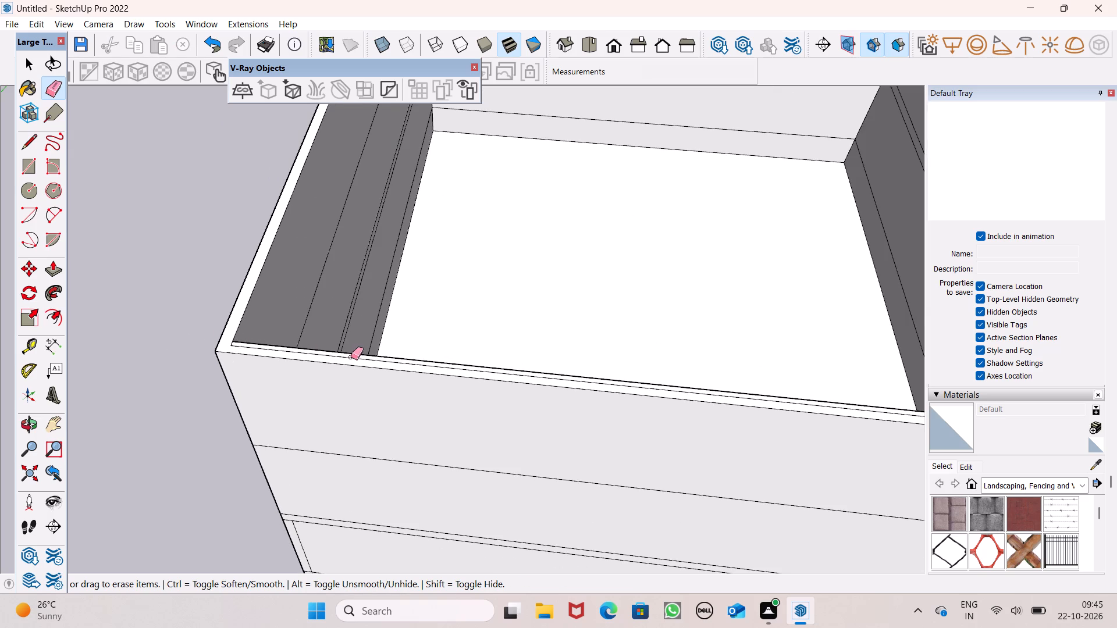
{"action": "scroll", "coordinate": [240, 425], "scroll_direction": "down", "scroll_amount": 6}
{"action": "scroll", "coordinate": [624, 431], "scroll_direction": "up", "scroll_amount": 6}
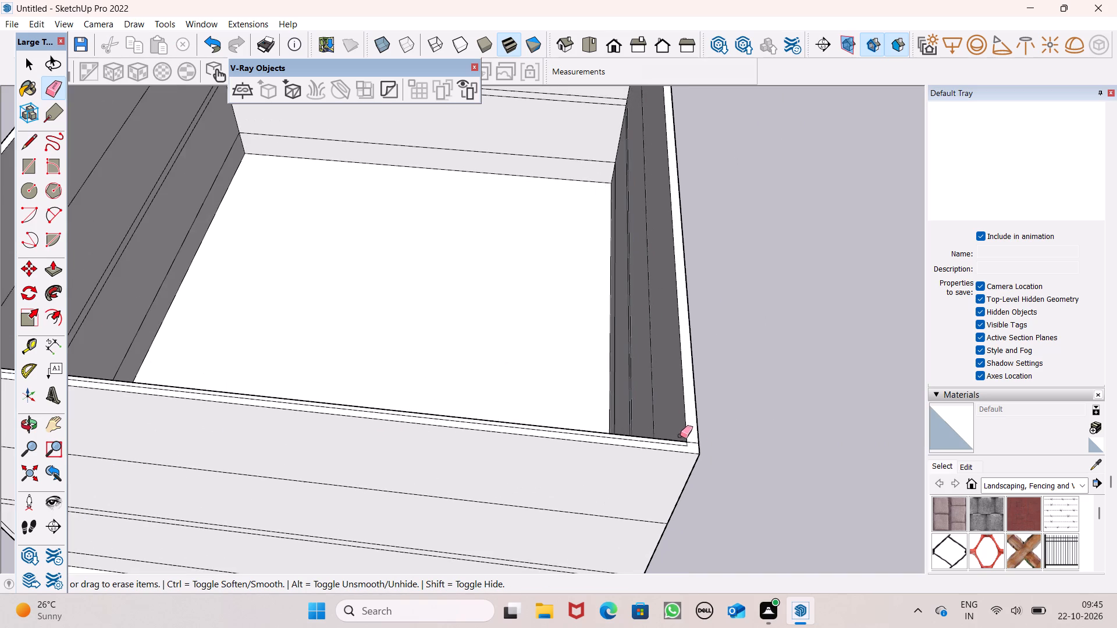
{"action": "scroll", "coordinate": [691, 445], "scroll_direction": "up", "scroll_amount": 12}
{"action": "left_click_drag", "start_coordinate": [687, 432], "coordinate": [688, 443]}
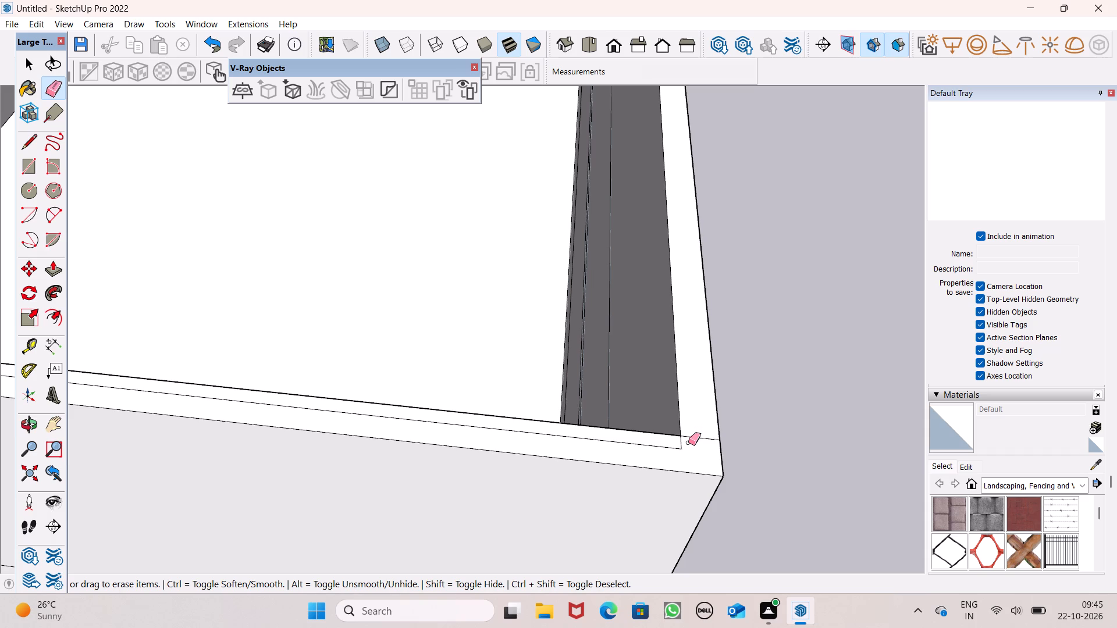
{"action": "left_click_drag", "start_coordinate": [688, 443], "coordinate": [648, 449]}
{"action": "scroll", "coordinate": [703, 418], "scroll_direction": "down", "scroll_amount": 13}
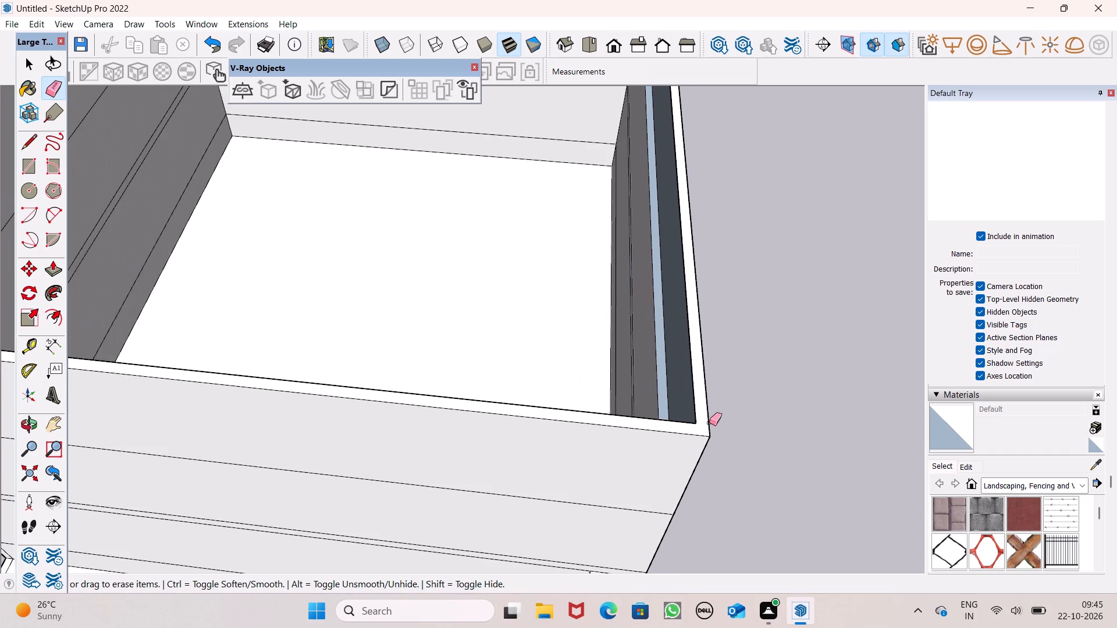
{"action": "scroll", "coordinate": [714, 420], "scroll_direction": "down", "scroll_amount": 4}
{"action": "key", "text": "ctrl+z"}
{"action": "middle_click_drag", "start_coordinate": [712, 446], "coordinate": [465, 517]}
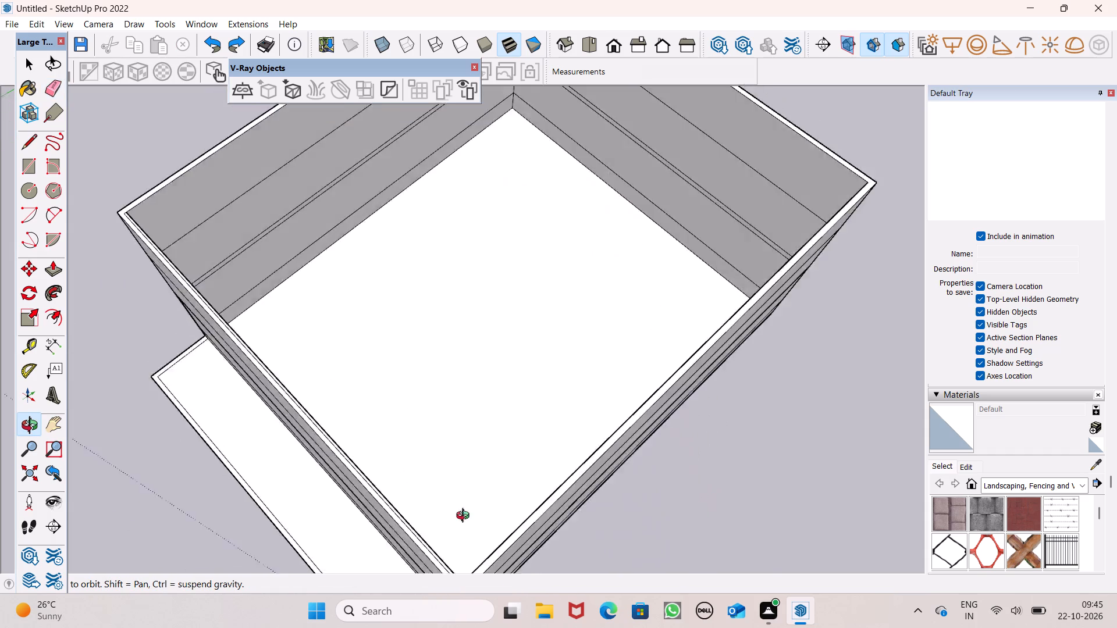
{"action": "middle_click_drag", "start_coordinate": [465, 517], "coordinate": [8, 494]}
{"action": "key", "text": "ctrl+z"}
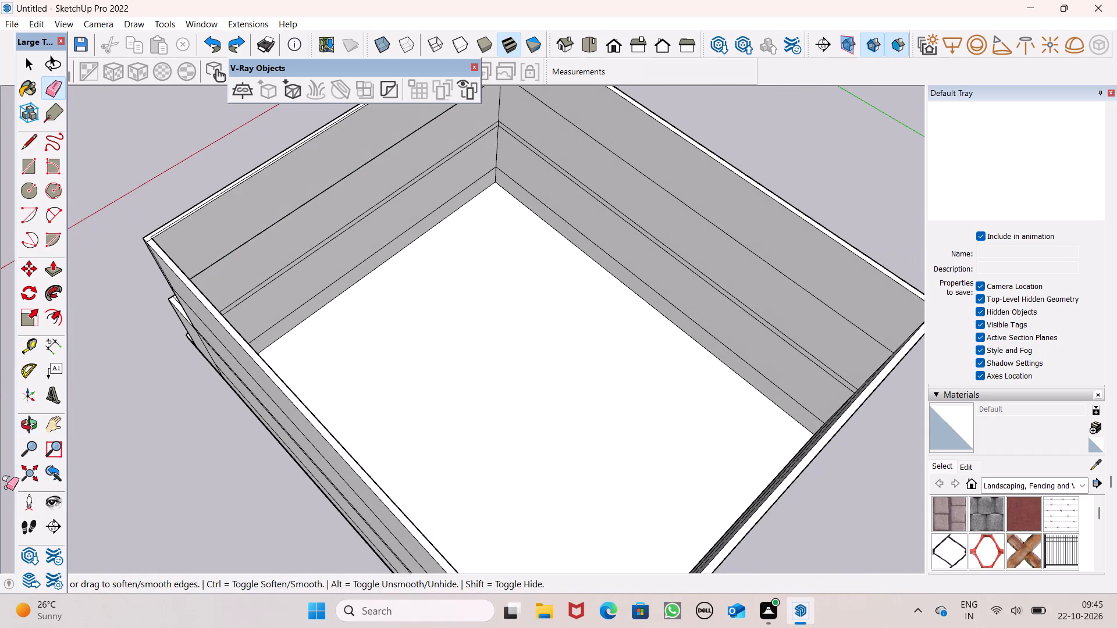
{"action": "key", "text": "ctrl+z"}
Raise the walls' top face by another 10' to add a third upper storey.
{"action": "middle_click_drag", "start_coordinate": [205, 430], "coordinate": [631, 323]}
{"action": "middle_click_drag", "start_coordinate": [428, 414], "coordinate": [738, 308]}
{"action": "scroll", "coordinate": [565, 334], "scroll_direction": "up", "scroll_amount": 1}
{"action": "middle_click_drag", "start_coordinate": [565, 340], "coordinate": [607, 416]}
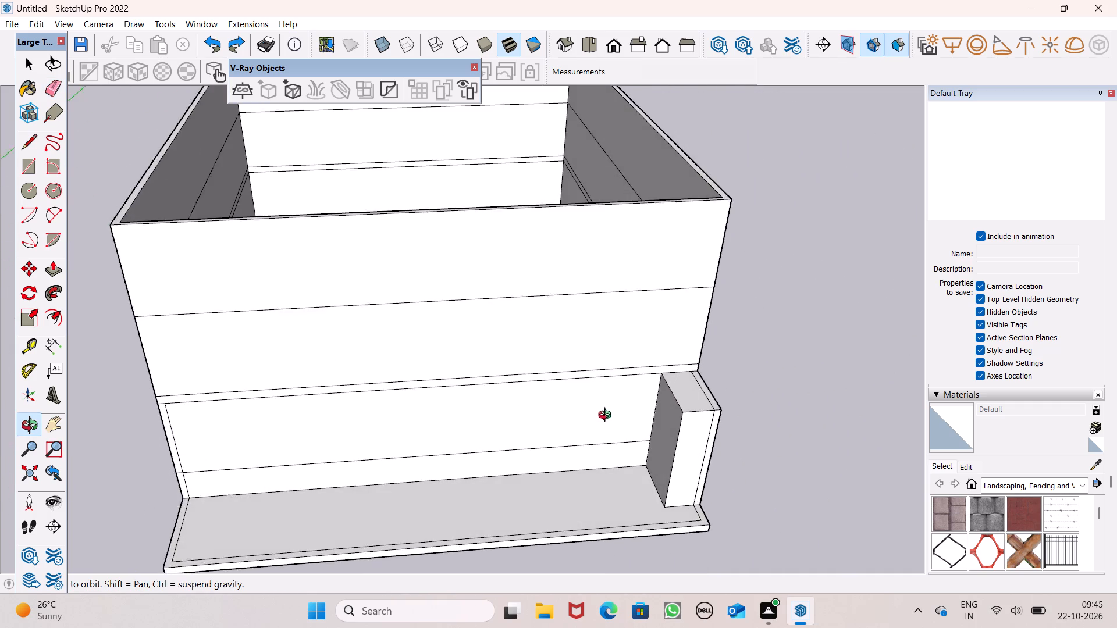
{"action": "middle_click_drag", "start_coordinate": [607, 416], "coordinate": [611, 427]}
{"action": "scroll", "coordinate": [667, 299], "scroll_direction": "down", "scroll_amount": 5}
{"action": "middle_click_drag", "start_coordinate": [686, 363], "coordinate": [718, 596]}
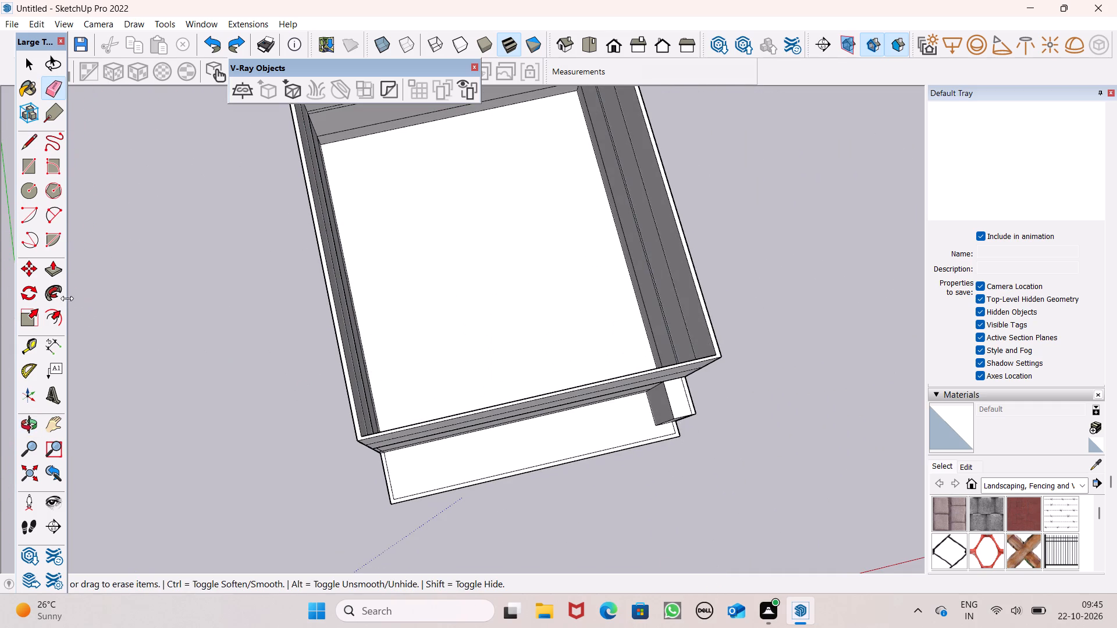
{"action": "left_click", "coordinate": [49, 273]}
{"action": "middle_click_drag", "start_coordinate": [277, 361], "coordinate": [251, 157]}
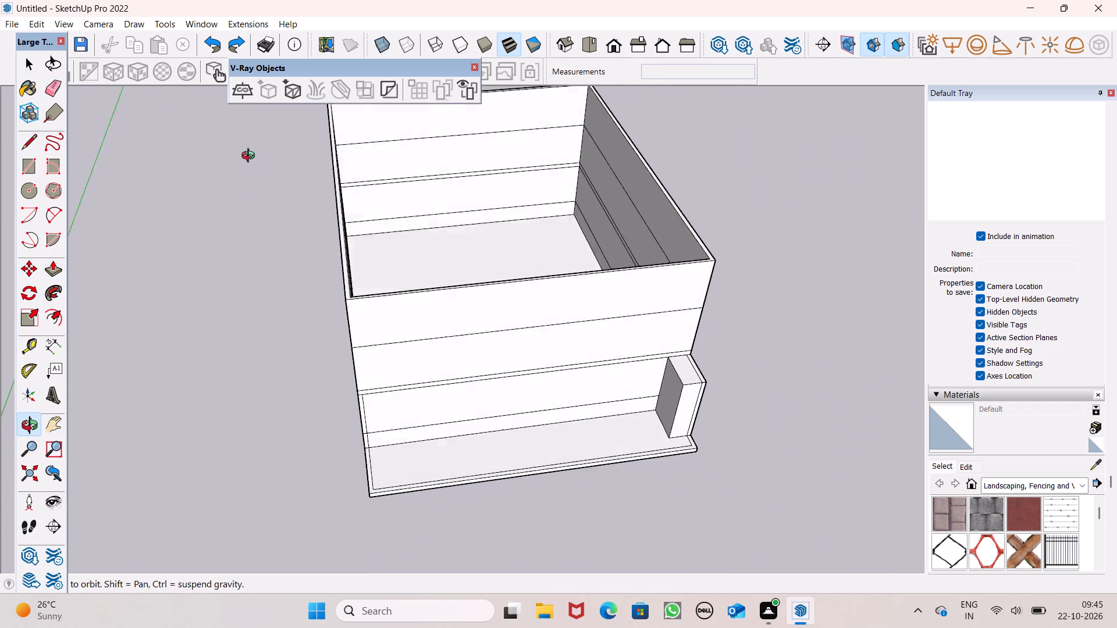
{"action": "middle_click_drag", "start_coordinate": [251, 157], "coordinate": [254, 173]}
{"action": "scroll", "coordinate": [355, 280], "scroll_direction": "up", "scroll_amount": 3}
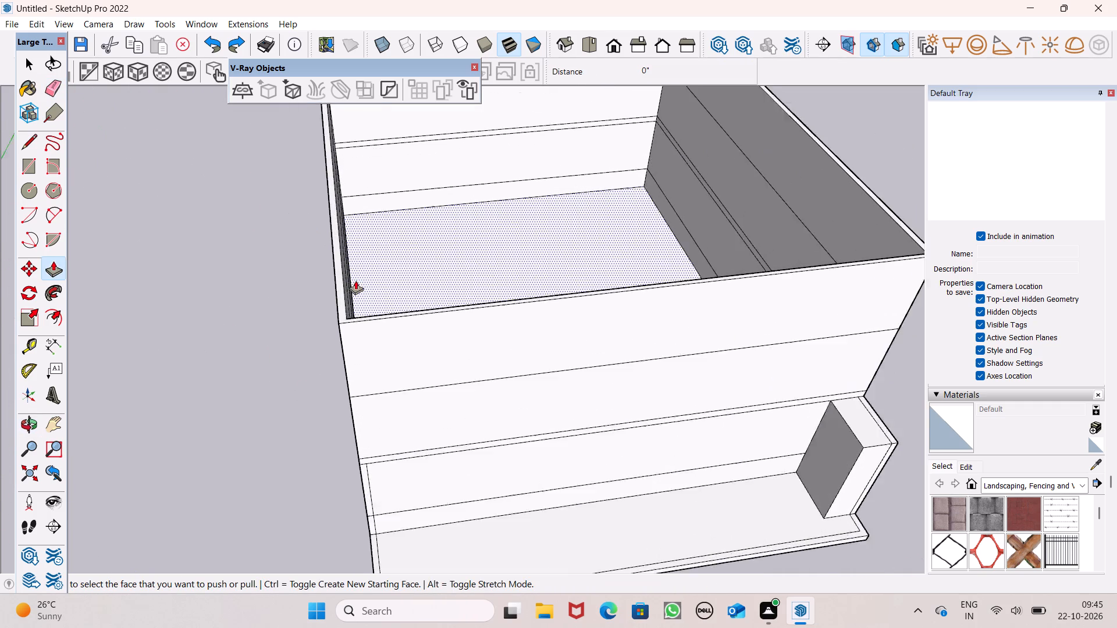
{"action": "scroll", "coordinate": [355, 280], "scroll_direction": "up", "scroll_amount": 1}
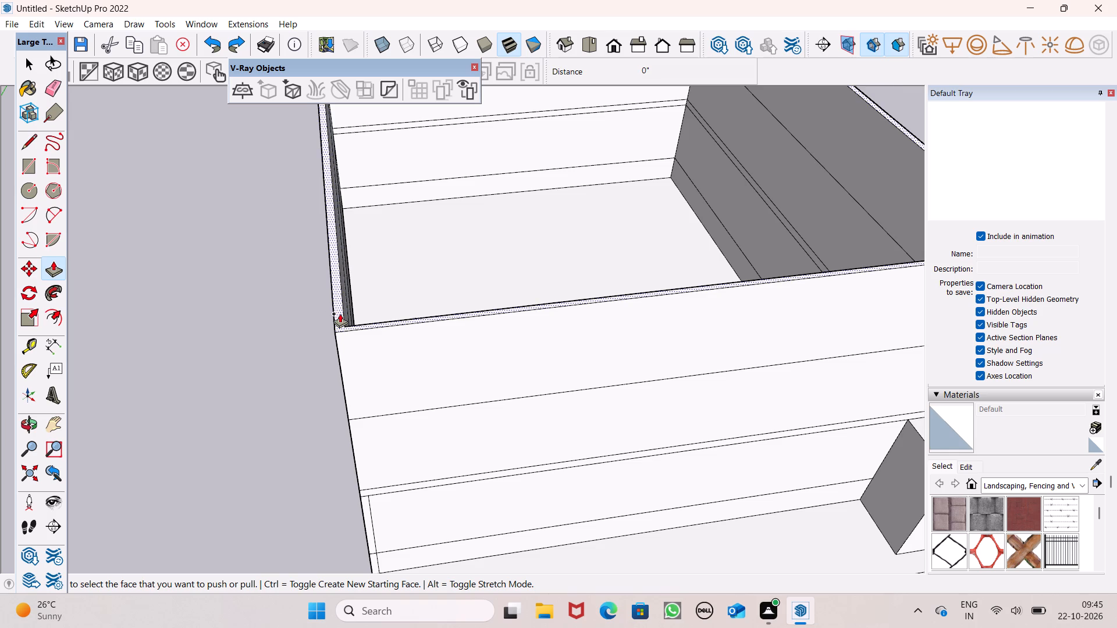
{"action": "left_click_drag", "start_coordinate": [340, 313], "coordinate": [302, 218]}
{"action": "type", "text": "10'"}
{"action": "left_click", "coordinate": [302, 218]}
{"action": "key", "text": "Return"}
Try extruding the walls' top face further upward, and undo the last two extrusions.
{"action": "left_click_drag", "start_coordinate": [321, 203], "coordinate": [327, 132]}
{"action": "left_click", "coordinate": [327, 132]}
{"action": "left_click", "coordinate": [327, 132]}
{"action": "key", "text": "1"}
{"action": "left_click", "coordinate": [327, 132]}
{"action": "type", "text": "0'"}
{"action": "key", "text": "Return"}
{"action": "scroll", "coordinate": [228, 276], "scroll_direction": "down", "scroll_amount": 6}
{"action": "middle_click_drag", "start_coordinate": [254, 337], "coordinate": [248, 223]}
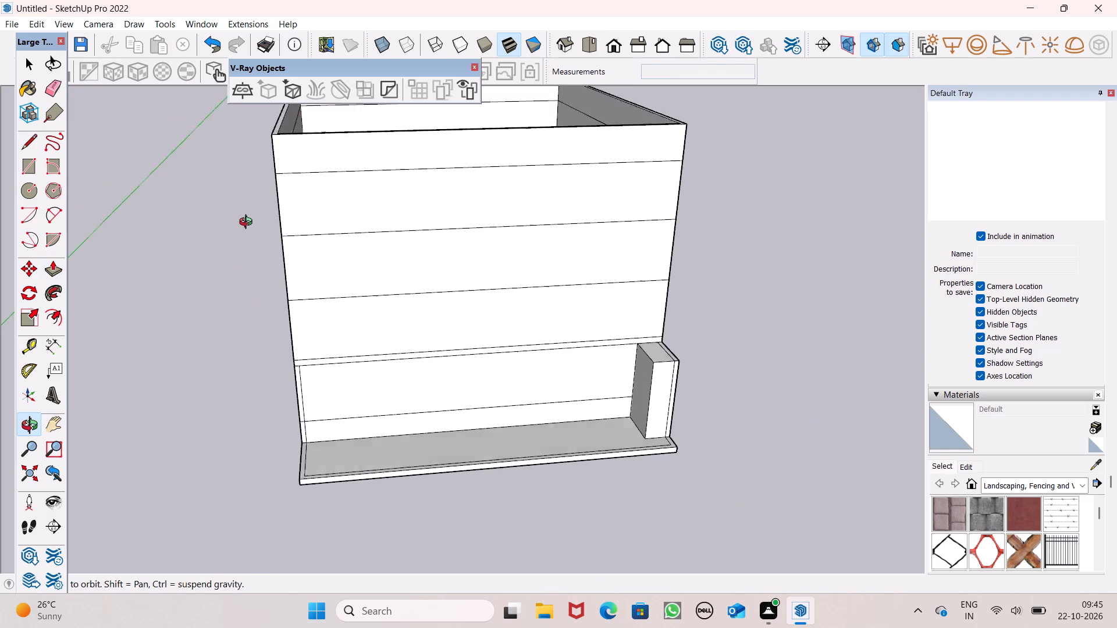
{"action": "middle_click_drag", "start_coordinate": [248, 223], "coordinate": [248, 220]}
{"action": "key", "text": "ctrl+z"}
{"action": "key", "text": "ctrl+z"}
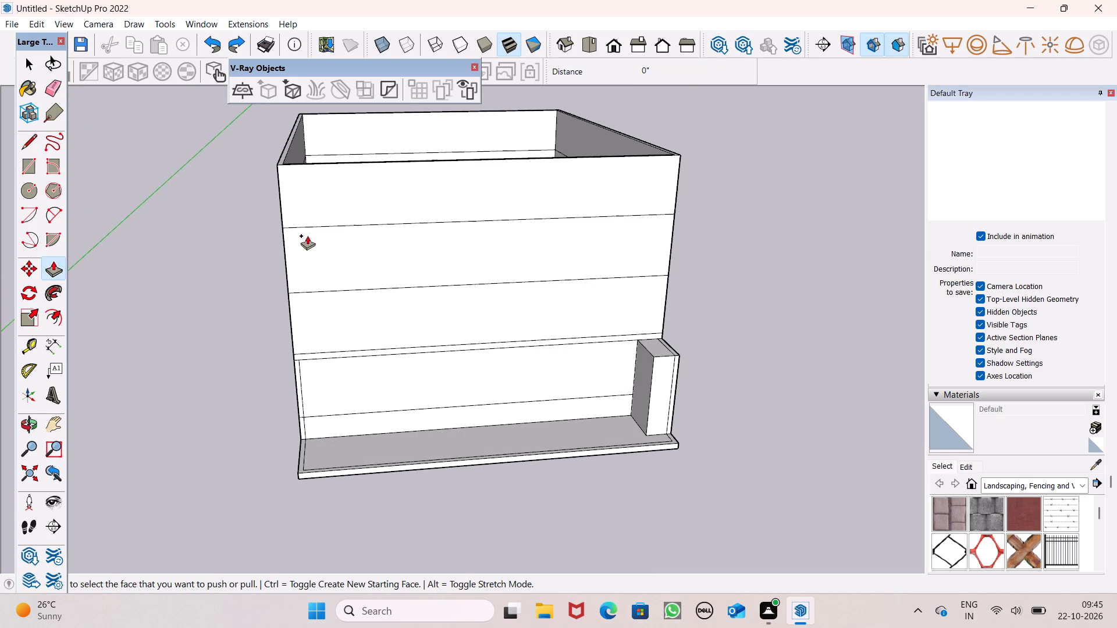
Raise the walls' top face by 10' to add a fourth upper storey.
{"action": "scroll", "coordinate": [295, 170], "scroll_direction": "up", "scroll_amount": 8}
{"action": "left_click_drag", "start_coordinate": [266, 151], "coordinate": [265, 82]}
{"action": "type", "text": "10'"}
{"action": "key", "text": "Return"}
{"action": "scroll", "coordinate": [300, 171], "scroll_direction": "down", "scroll_amount": 10}
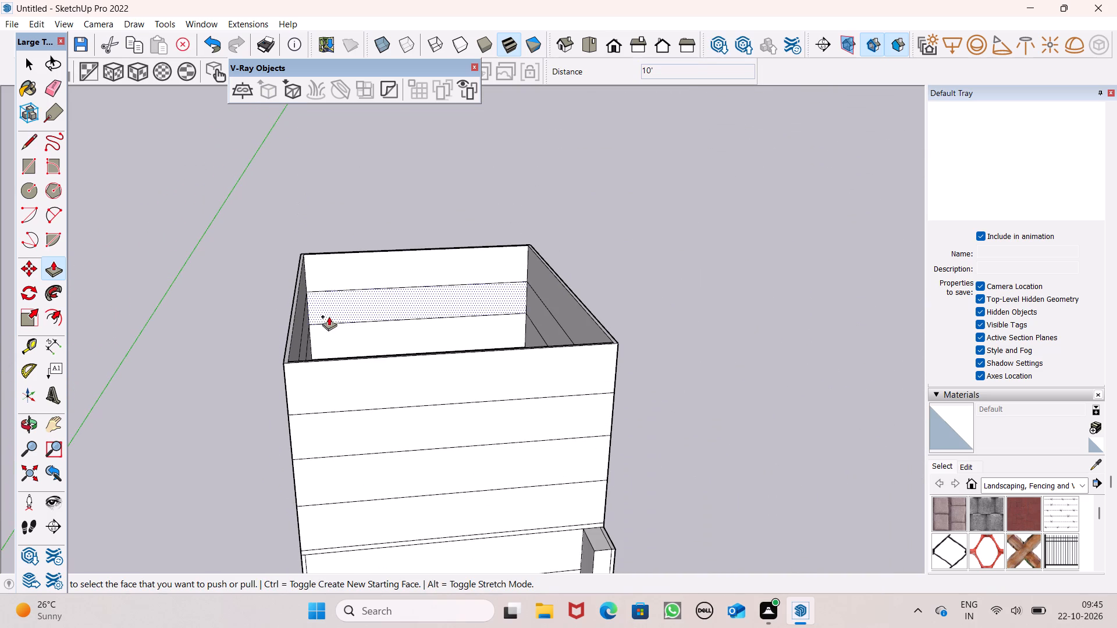
Measure the upper storeys' height at the front corner from the wall top down to the band with the Dimension tool.
{"action": "key", "text": "space"}
{"action": "left_click", "coordinate": [29, 146]}
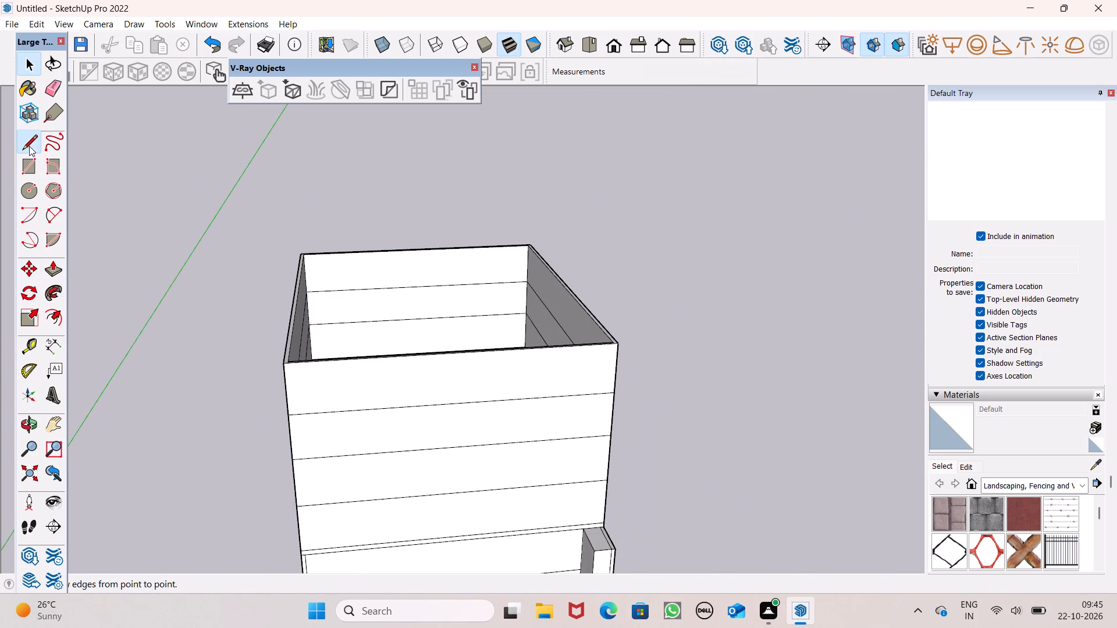
{"action": "middle_click_drag", "start_coordinate": [228, 418], "coordinate": [345, 338]}
{"action": "left_click", "coordinate": [63, 352]}
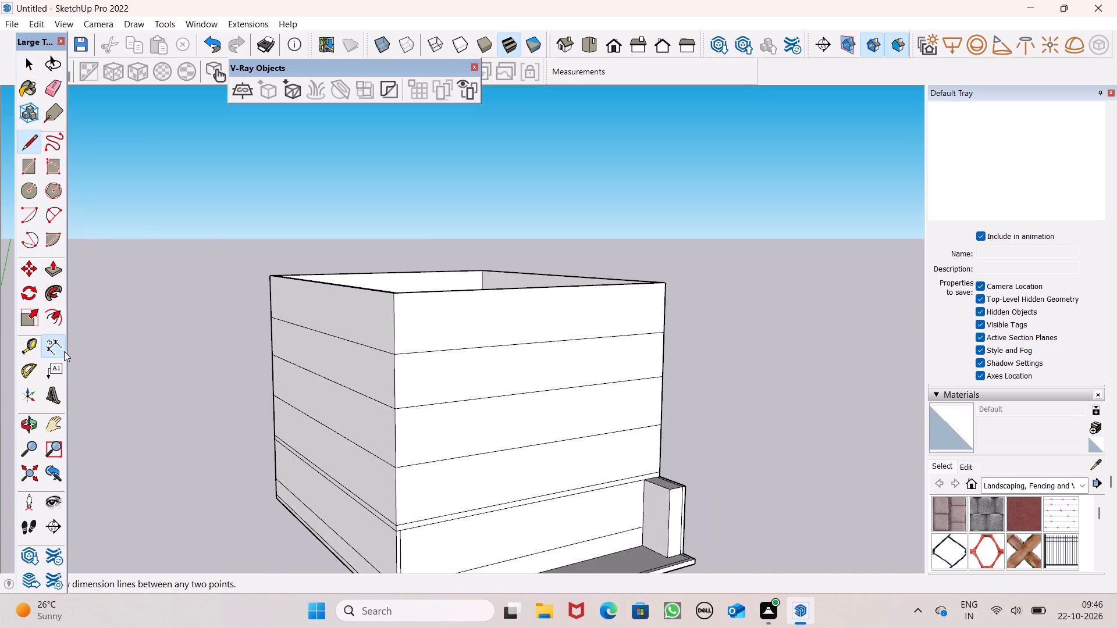
{"action": "double_click", "coordinate": [397, 295]}
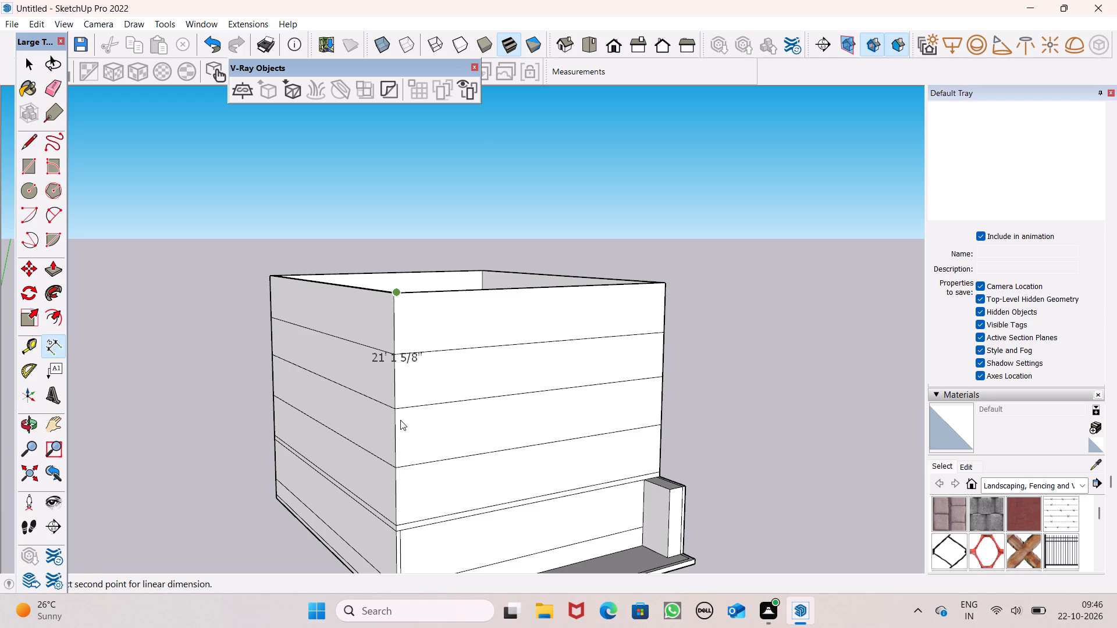
{"action": "scroll", "coordinate": [368, 412], "scroll_direction": "up", "scroll_amount": 7}
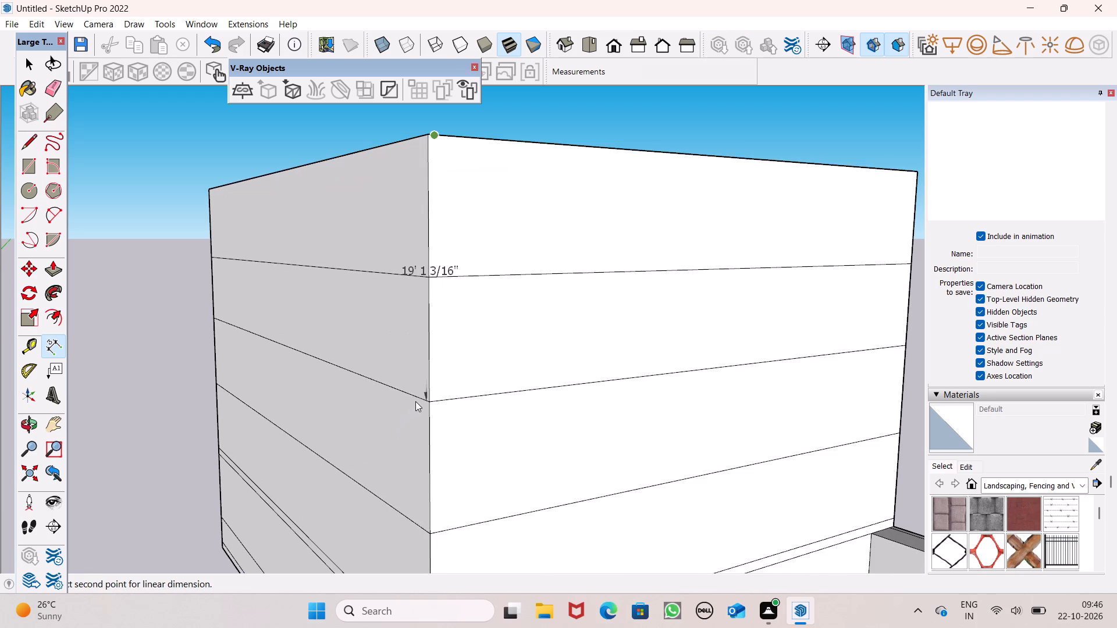
{"action": "scroll", "coordinate": [416, 402], "scroll_direction": "down", "scroll_amount": 5}
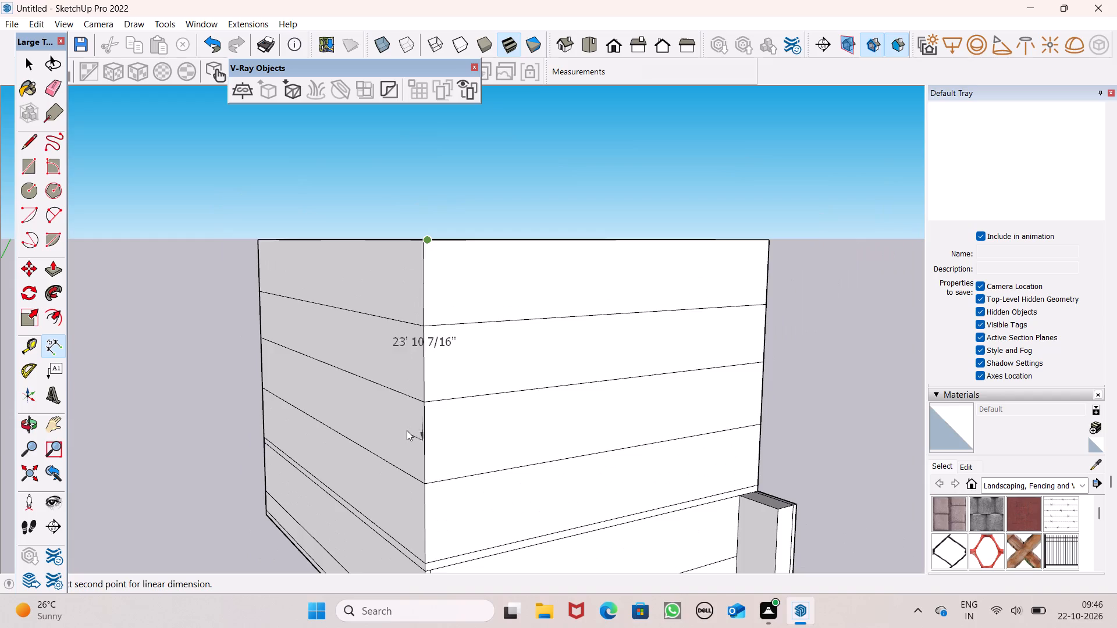
{"action": "scroll", "coordinate": [477, 344], "scroll_direction": "down", "scroll_amount": 5}
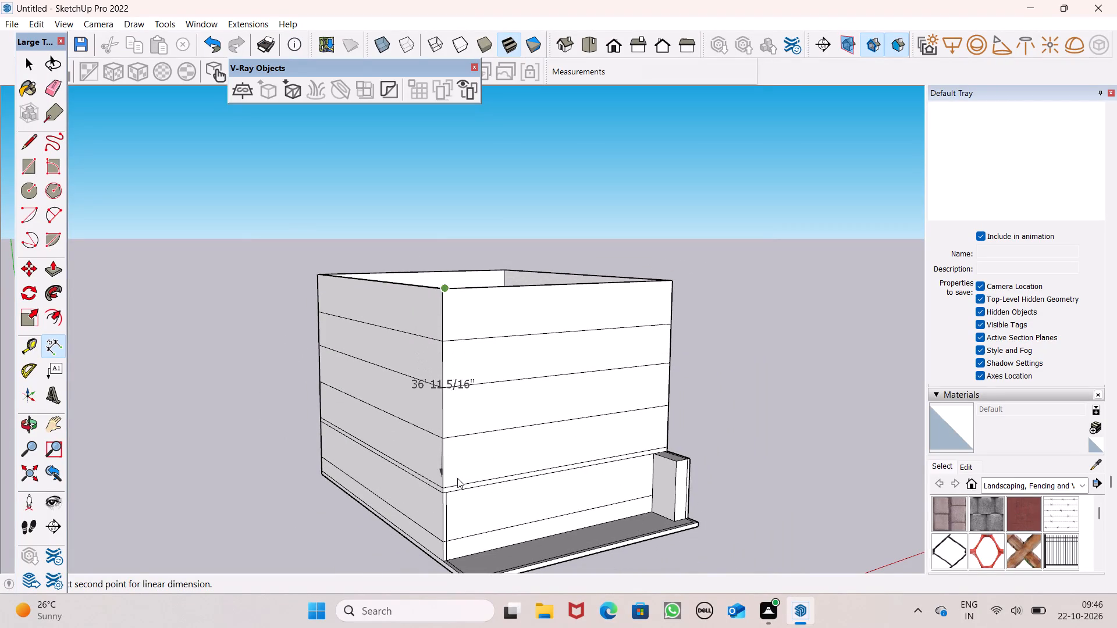
{"action": "scroll", "coordinate": [447, 494], "scroll_direction": "up", "scroll_amount": 6}
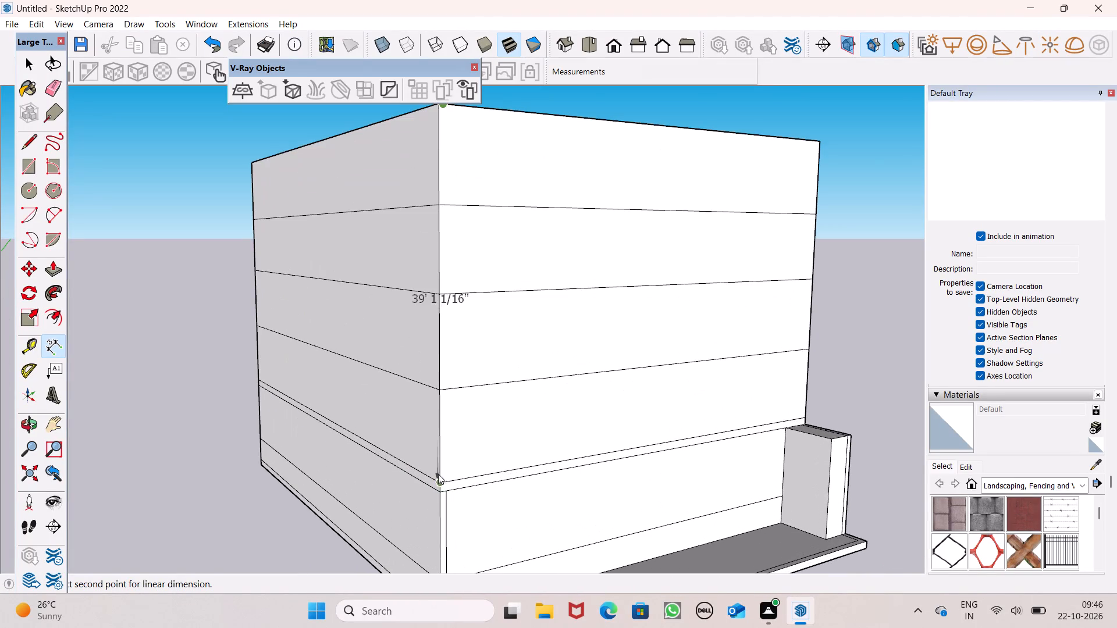
{"action": "key", "text": "space"}
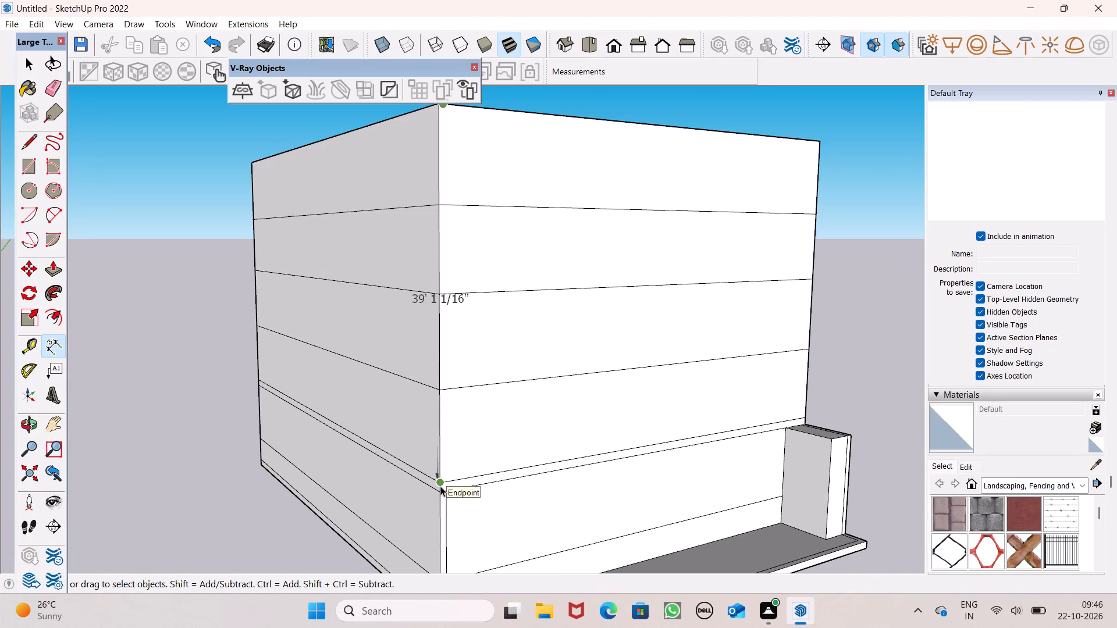
Measure the same front-corner height again from the wall-top endpoint to the band, without placing a dimension.
{"action": "left_click", "coordinate": [51, 344]}
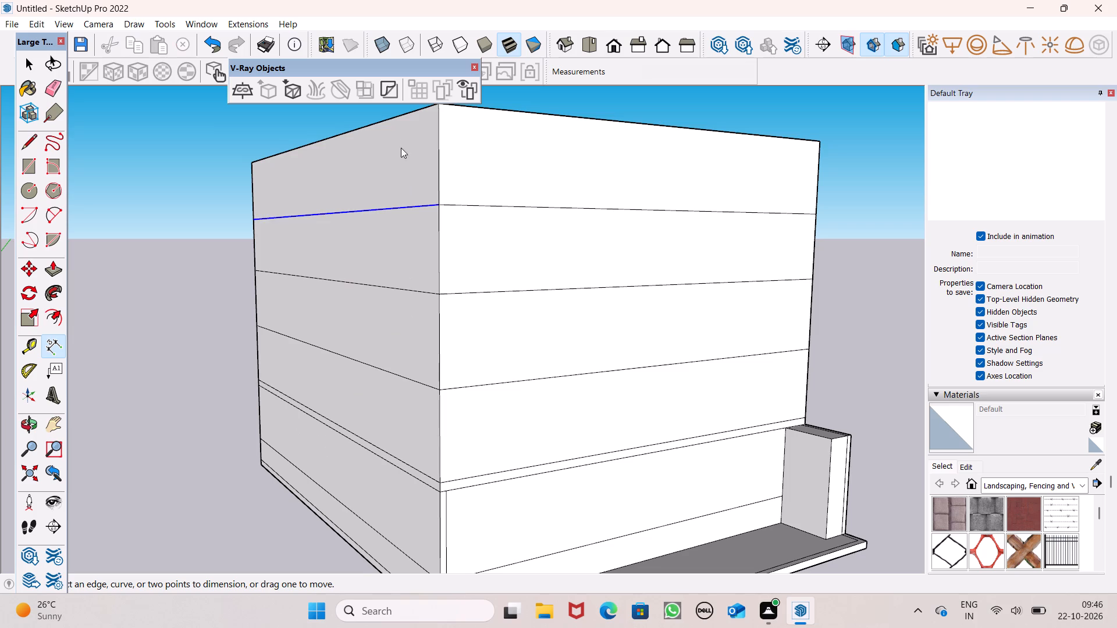
{"action": "scroll", "coordinate": [444, 293], "scroll_direction": "down", "scroll_amount": 3}
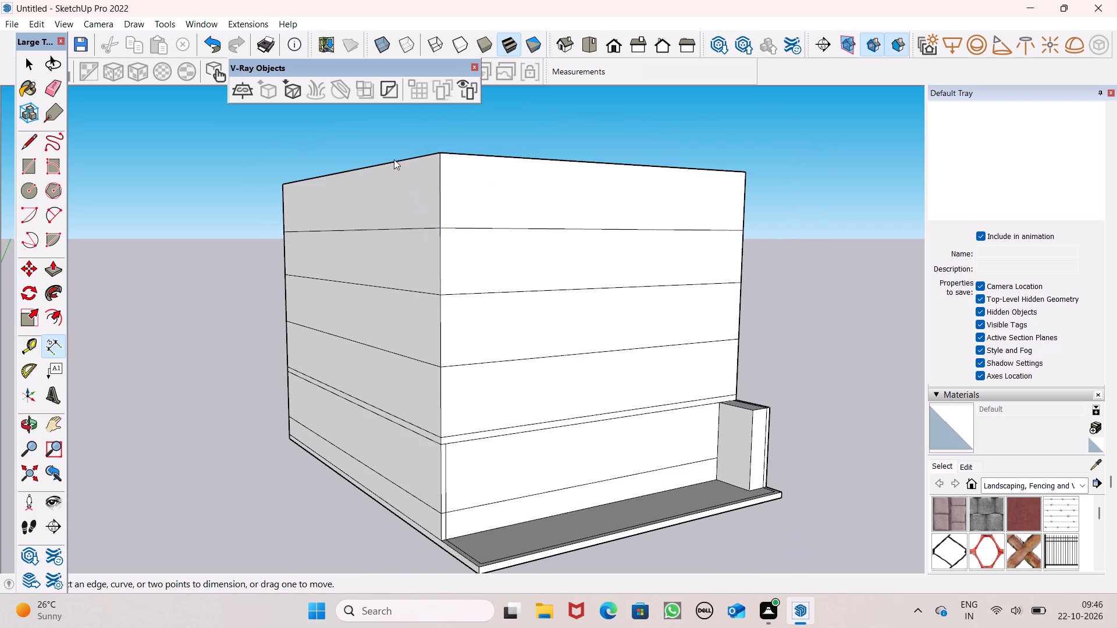
{"action": "scroll", "coordinate": [482, 138], "scroll_direction": "up", "scroll_amount": 5}
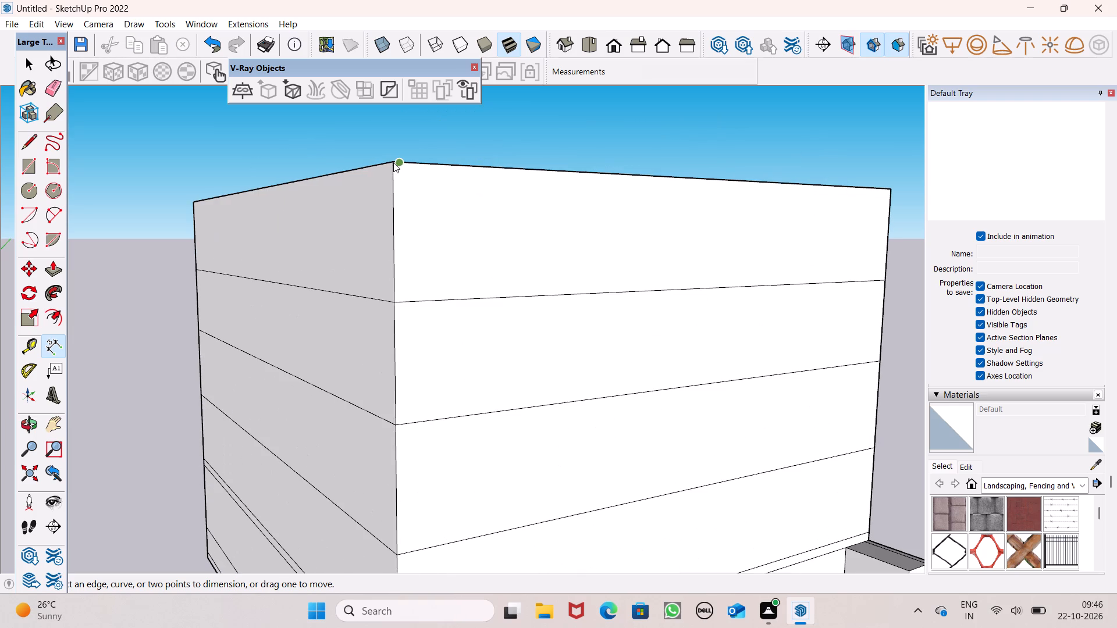
{"action": "scroll", "coordinate": [374, 155], "scroll_direction": "up", "scroll_amount": 7}
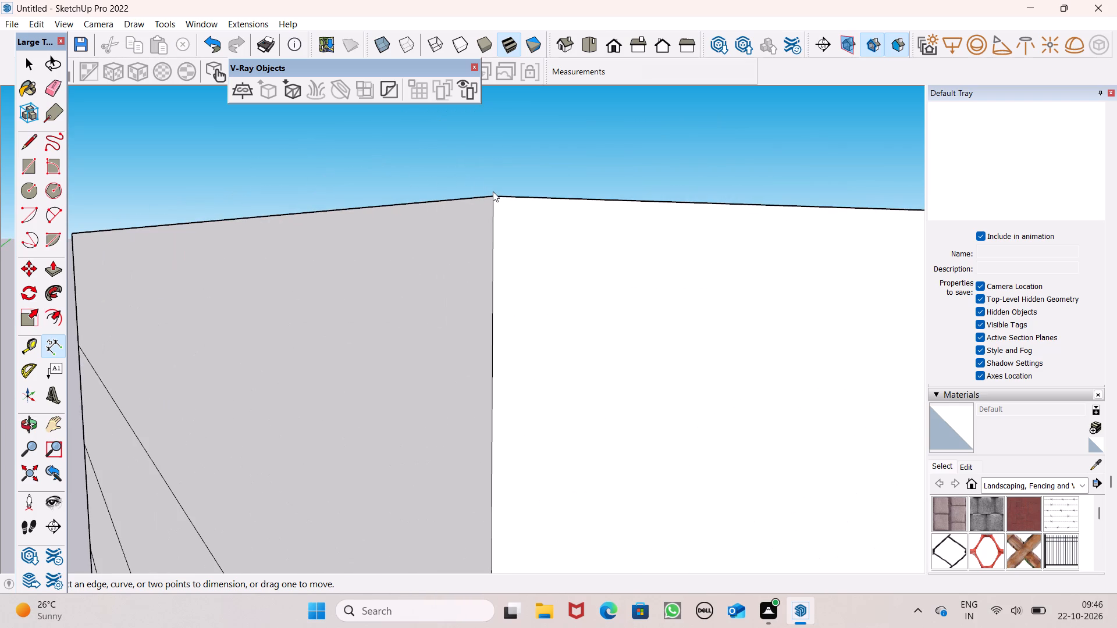
{"action": "left_click", "coordinate": [493, 198]}
{"action": "scroll", "coordinate": [493, 228], "scroll_direction": "down", "scroll_amount": 6}
{"action": "scroll", "coordinate": [527, 186], "scroll_direction": "down", "scroll_amount": 6}
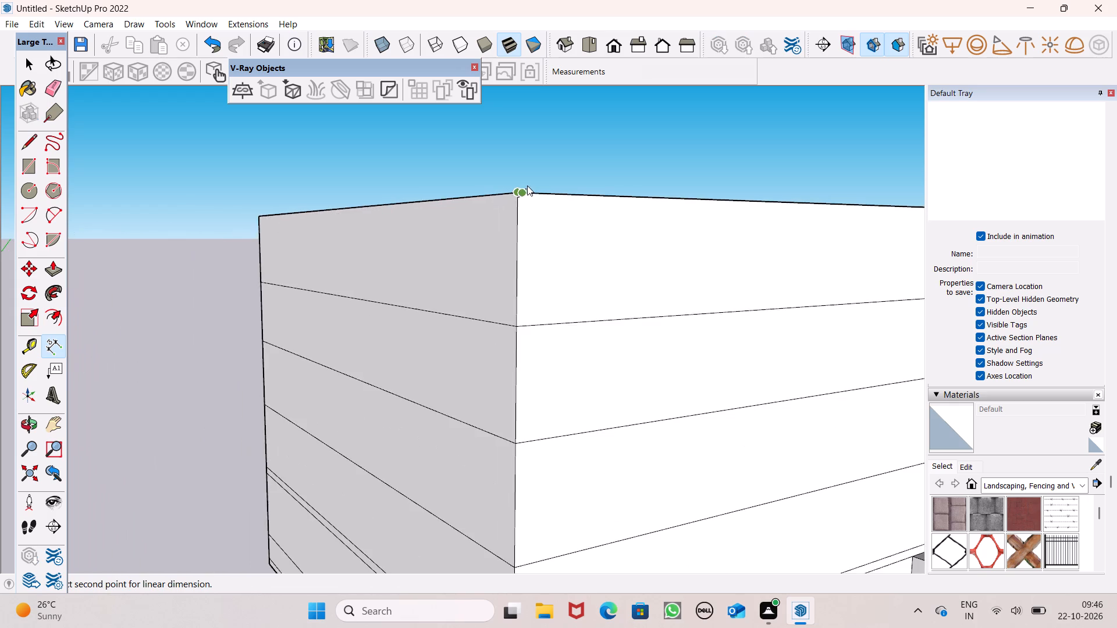
{"action": "scroll", "coordinate": [527, 185], "scroll_direction": "down", "scroll_amount": 6}
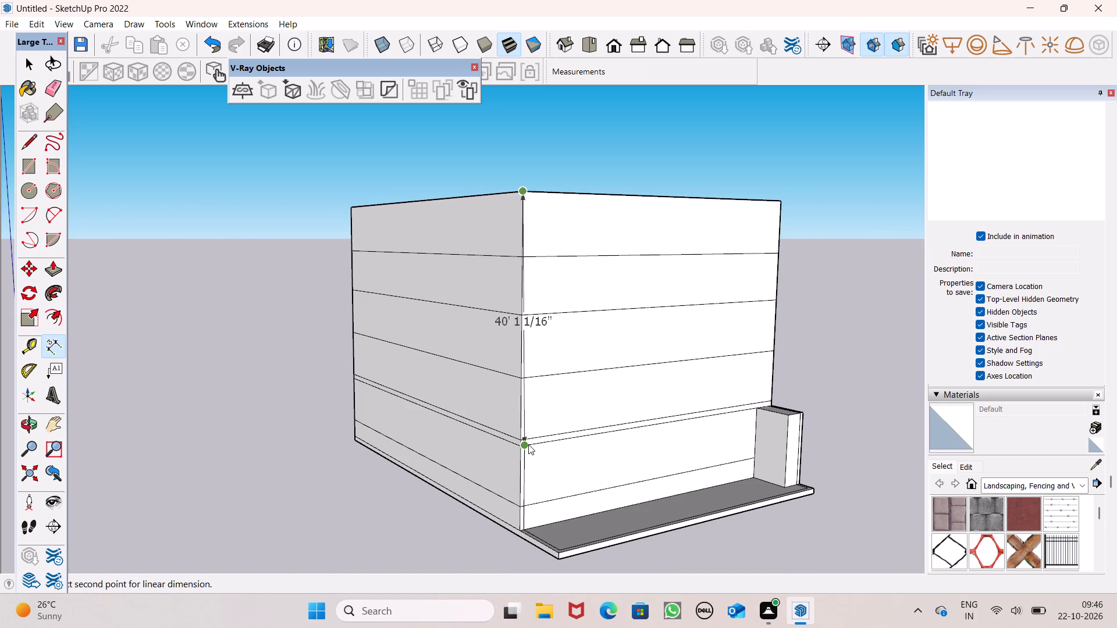
{"action": "scroll", "coordinate": [520, 453], "scroll_direction": "up", "scroll_amount": 6}
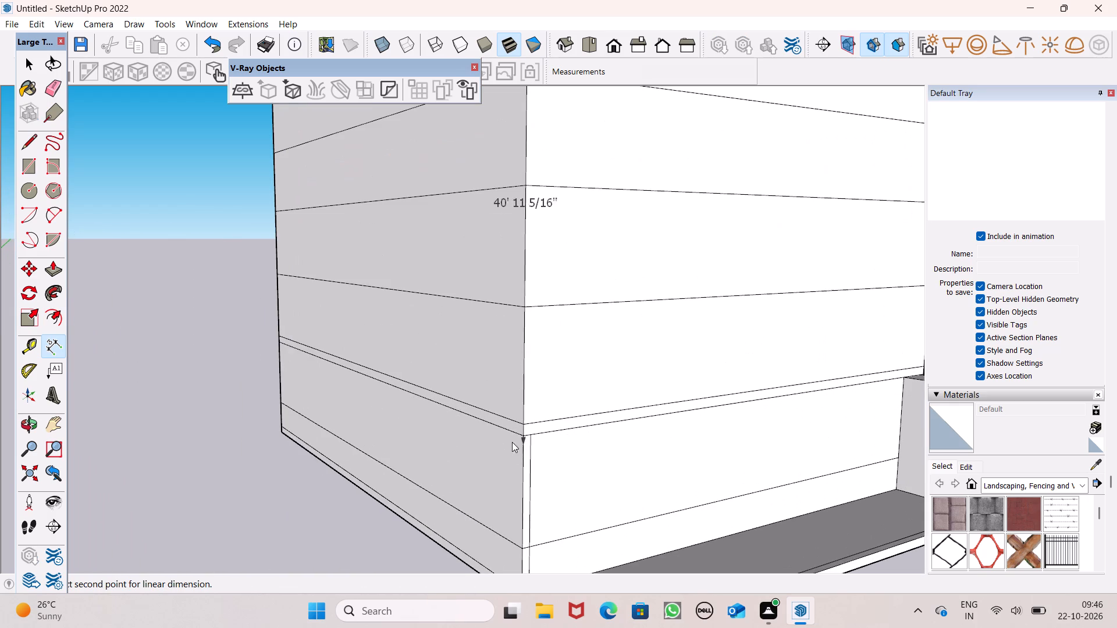
{"action": "key", "text": "space"}
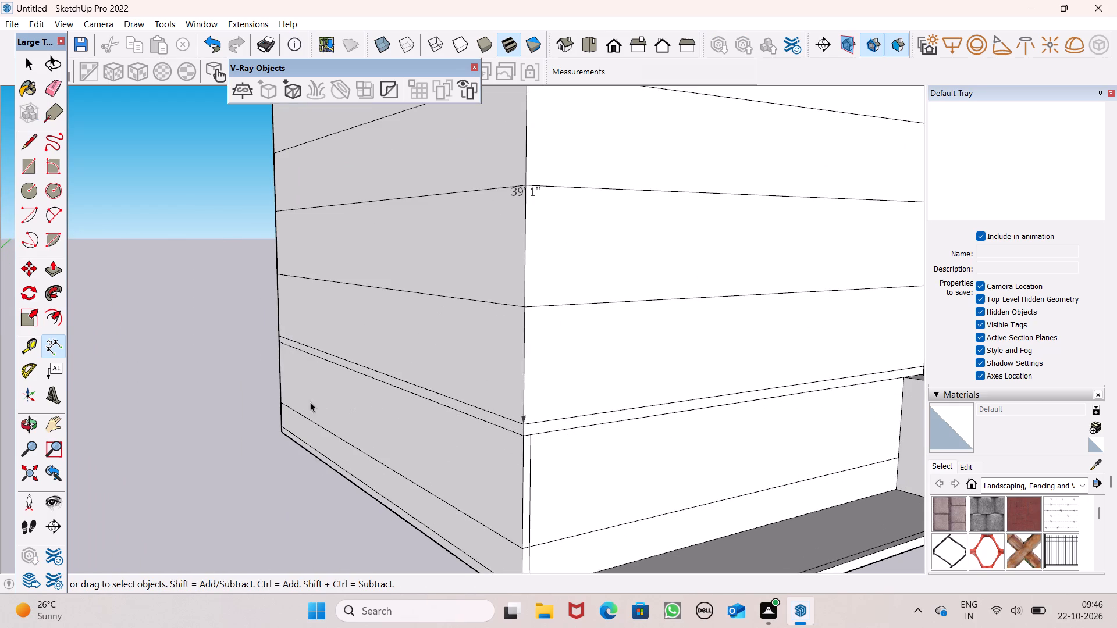
Examine the front wall and its storey divisions face-on and from the corner.
{"action": "scroll", "coordinate": [254, 375], "scroll_direction": "down", "scroll_amount": 5}
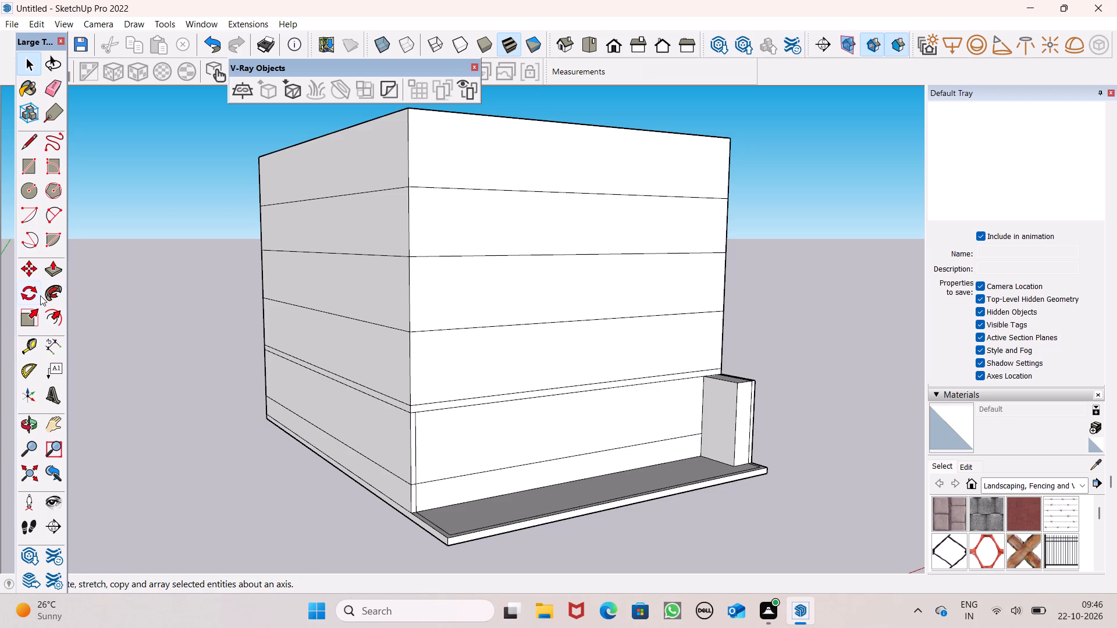
{"action": "scroll", "coordinate": [40, 295], "scroll_direction": "down", "scroll_amount": 4}
{"action": "middle_click_drag", "start_coordinate": [217, 386], "coordinate": [95, 359]}
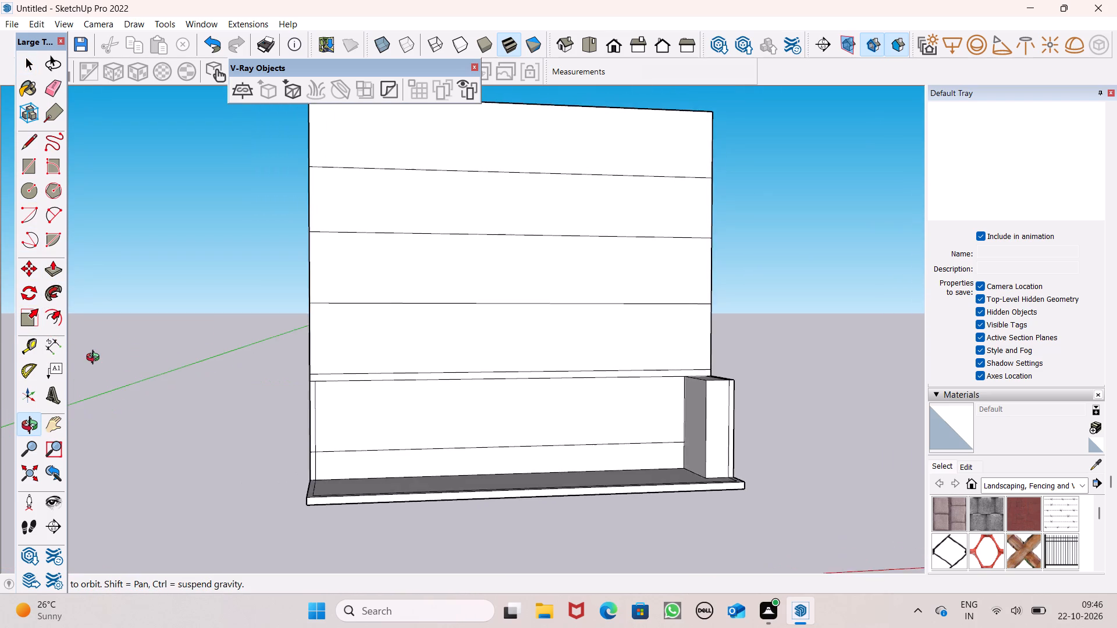
{"action": "middle_click_drag", "start_coordinate": [95, 359], "coordinate": [85, 380]}
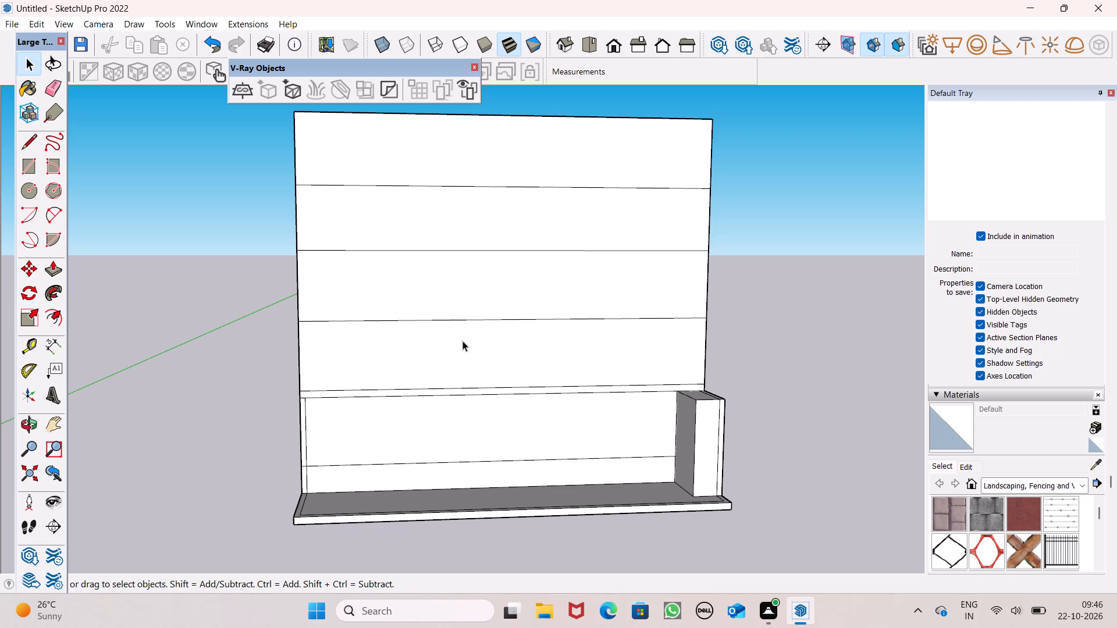
{"action": "middle_click_drag", "start_coordinate": [464, 345], "coordinate": [440, 387]}
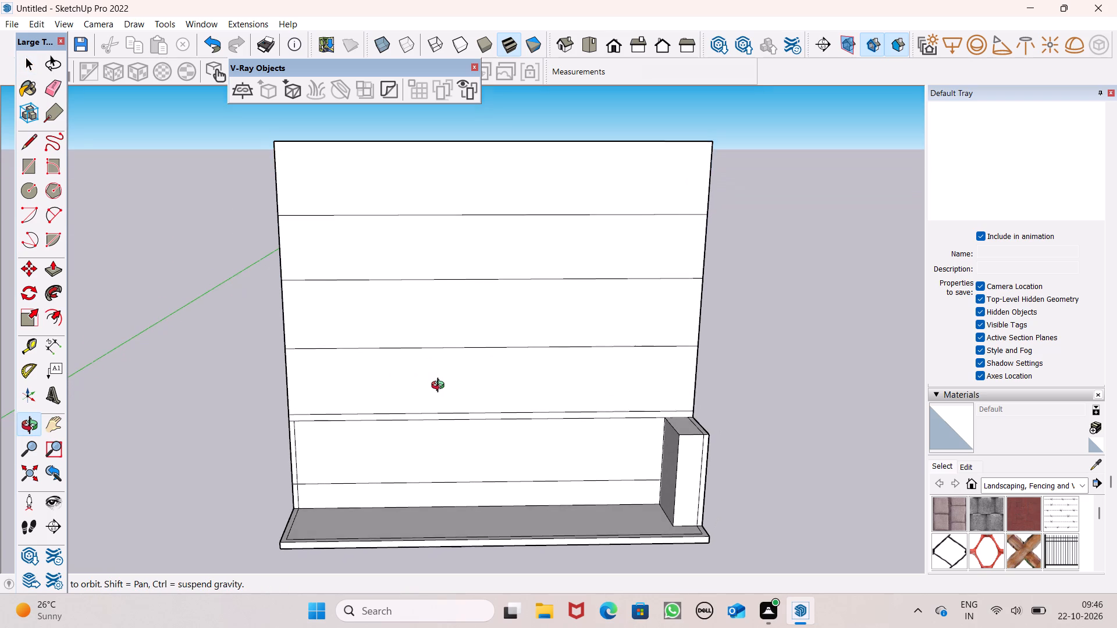
{"action": "middle_click_drag", "start_coordinate": [440, 387], "coordinate": [411, 375]}
{"action": "scroll", "coordinate": [476, 288], "scroll_direction": "down", "scroll_amount": 5}
{"action": "middle_click_drag", "start_coordinate": [450, 355], "coordinate": [556, 378]}
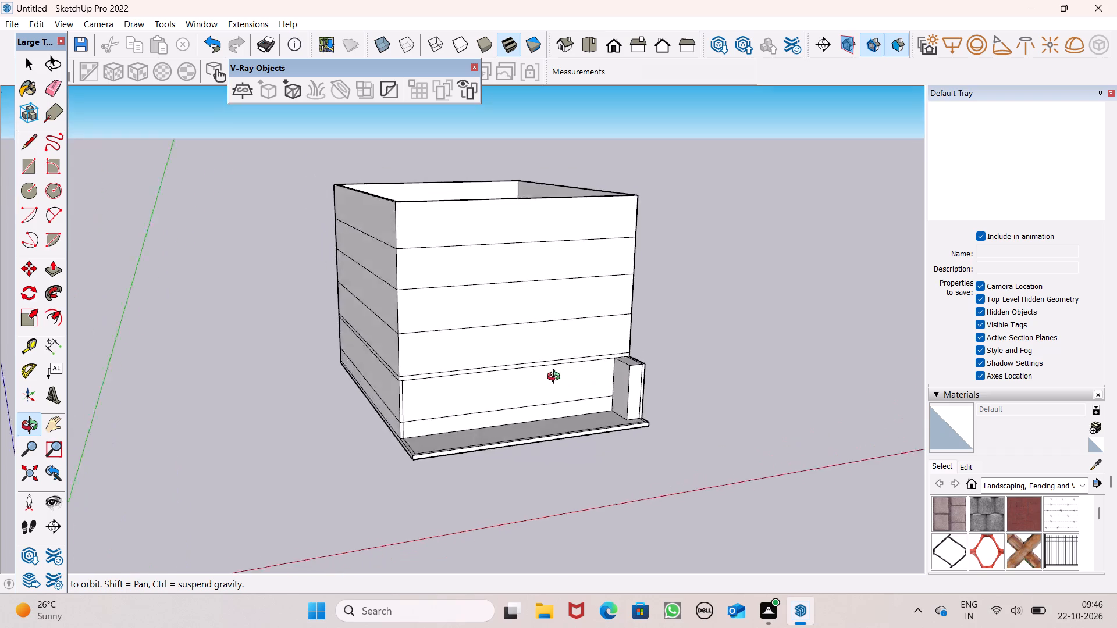
{"action": "middle_click_drag", "start_coordinate": [556, 378], "coordinate": [472, 345]}
{"action": "scroll", "coordinate": [464, 237], "scroll_direction": "up", "scroll_amount": 7}
{"action": "scroll", "coordinate": [549, 201], "scroll_direction": "up", "scroll_amount": 2}
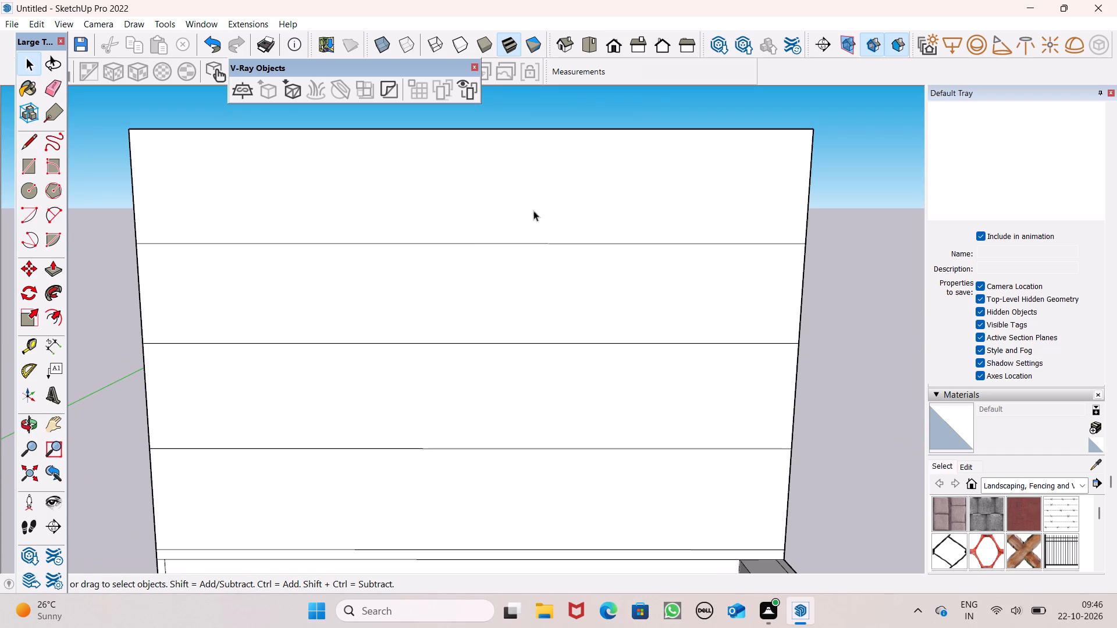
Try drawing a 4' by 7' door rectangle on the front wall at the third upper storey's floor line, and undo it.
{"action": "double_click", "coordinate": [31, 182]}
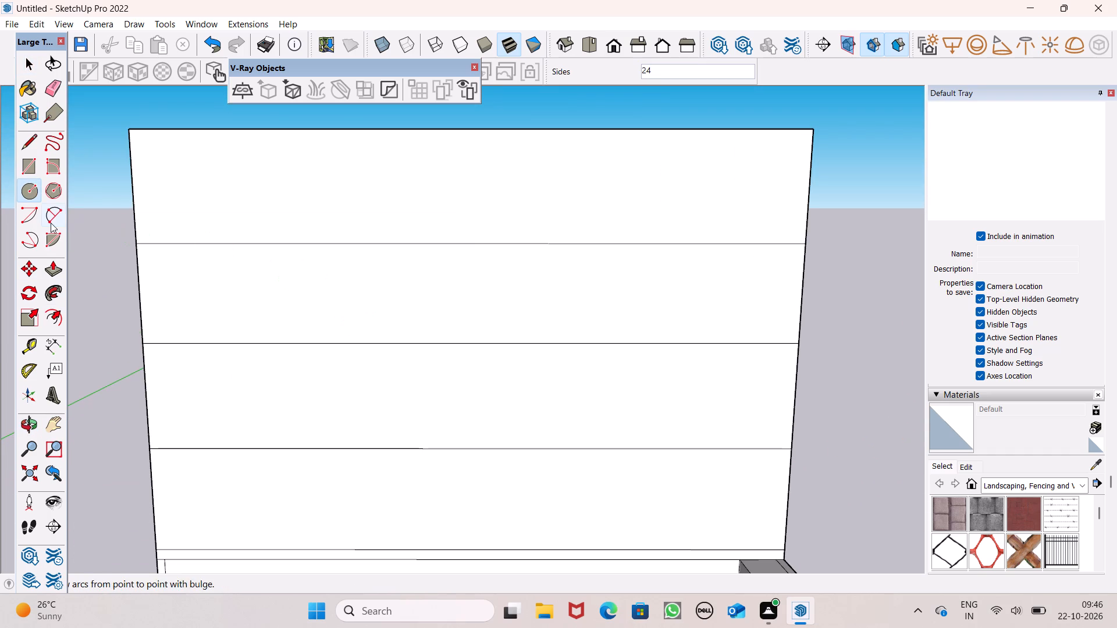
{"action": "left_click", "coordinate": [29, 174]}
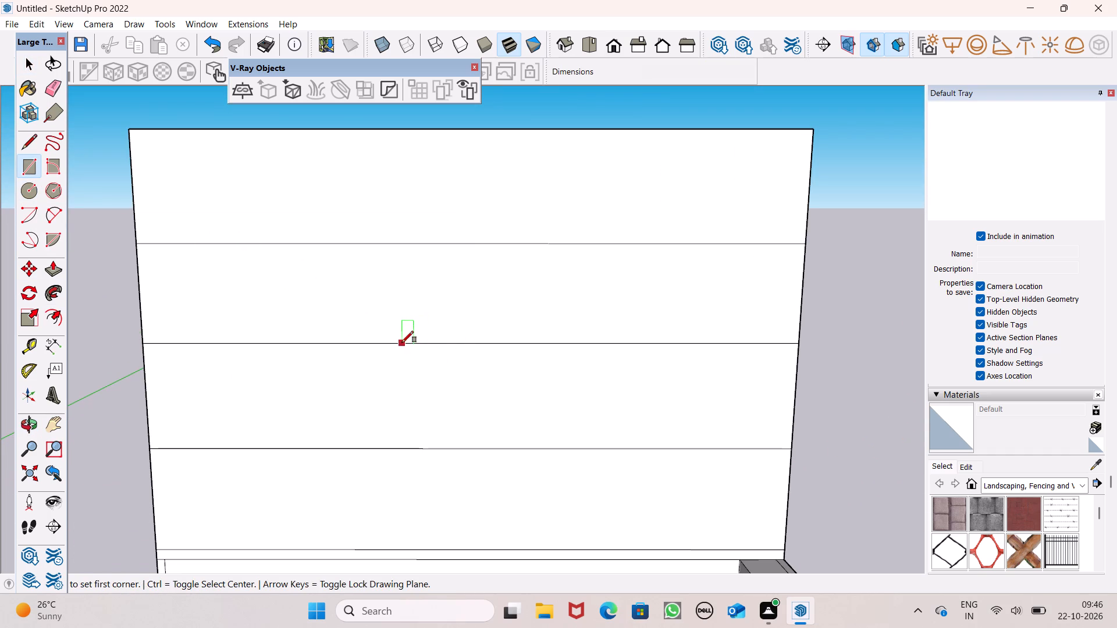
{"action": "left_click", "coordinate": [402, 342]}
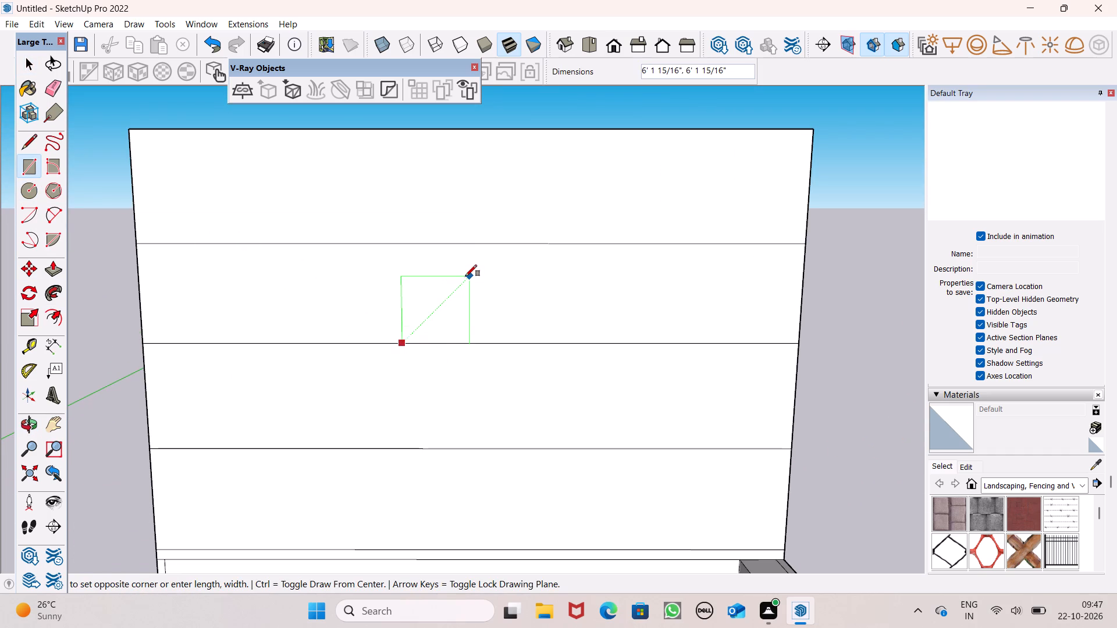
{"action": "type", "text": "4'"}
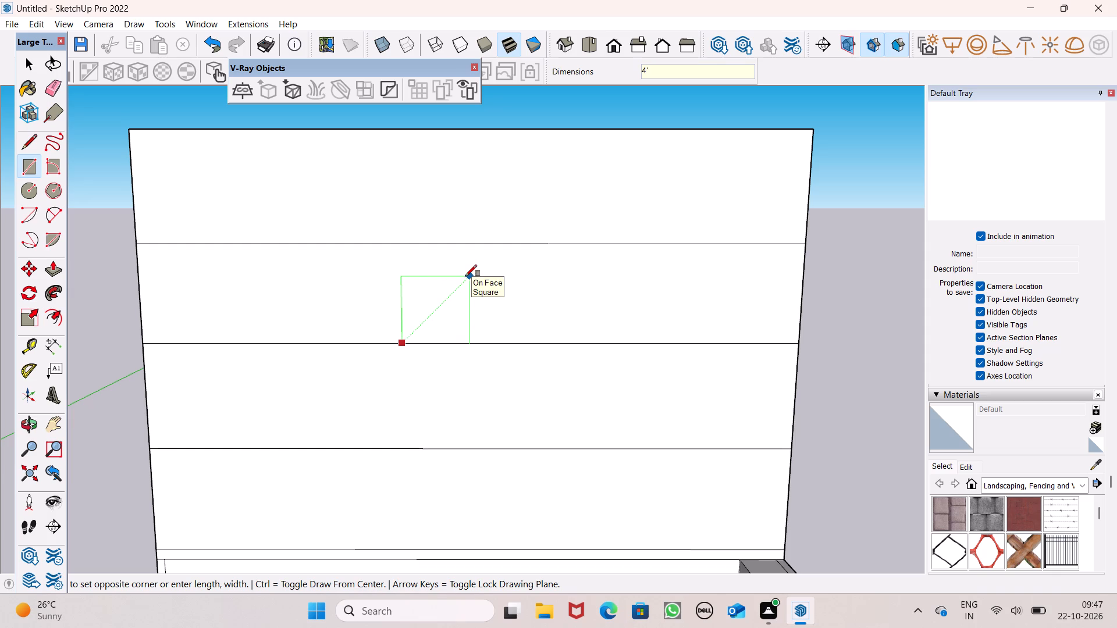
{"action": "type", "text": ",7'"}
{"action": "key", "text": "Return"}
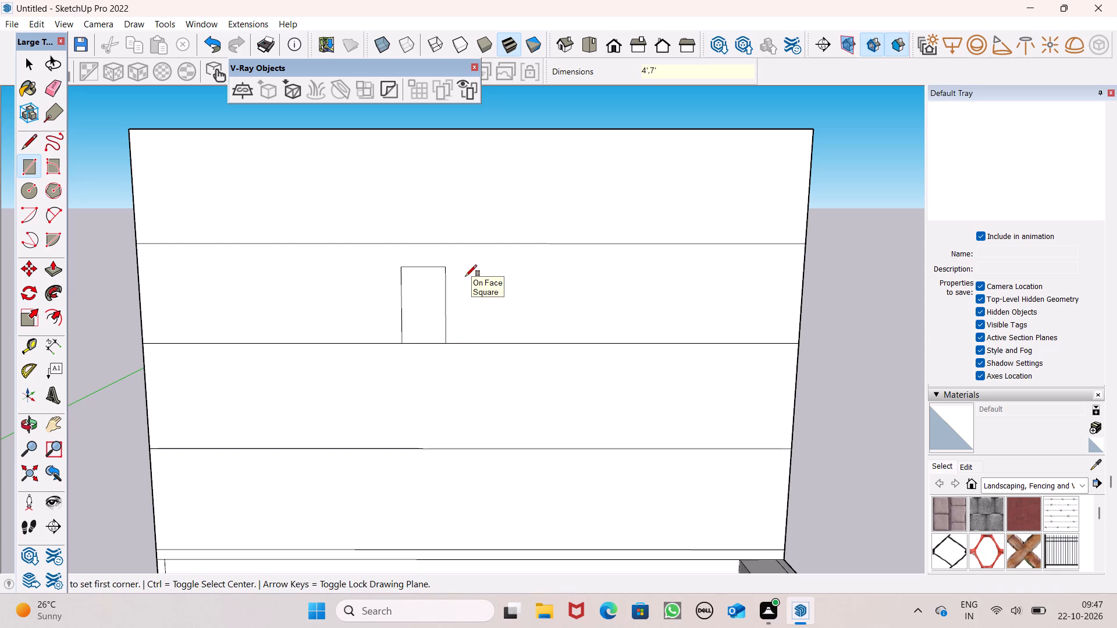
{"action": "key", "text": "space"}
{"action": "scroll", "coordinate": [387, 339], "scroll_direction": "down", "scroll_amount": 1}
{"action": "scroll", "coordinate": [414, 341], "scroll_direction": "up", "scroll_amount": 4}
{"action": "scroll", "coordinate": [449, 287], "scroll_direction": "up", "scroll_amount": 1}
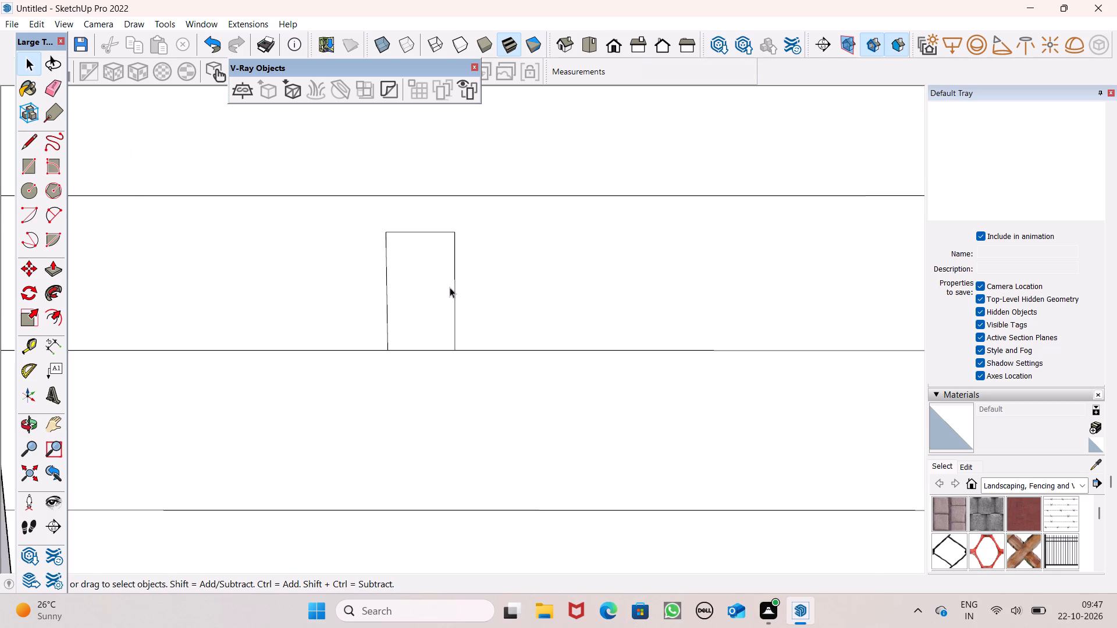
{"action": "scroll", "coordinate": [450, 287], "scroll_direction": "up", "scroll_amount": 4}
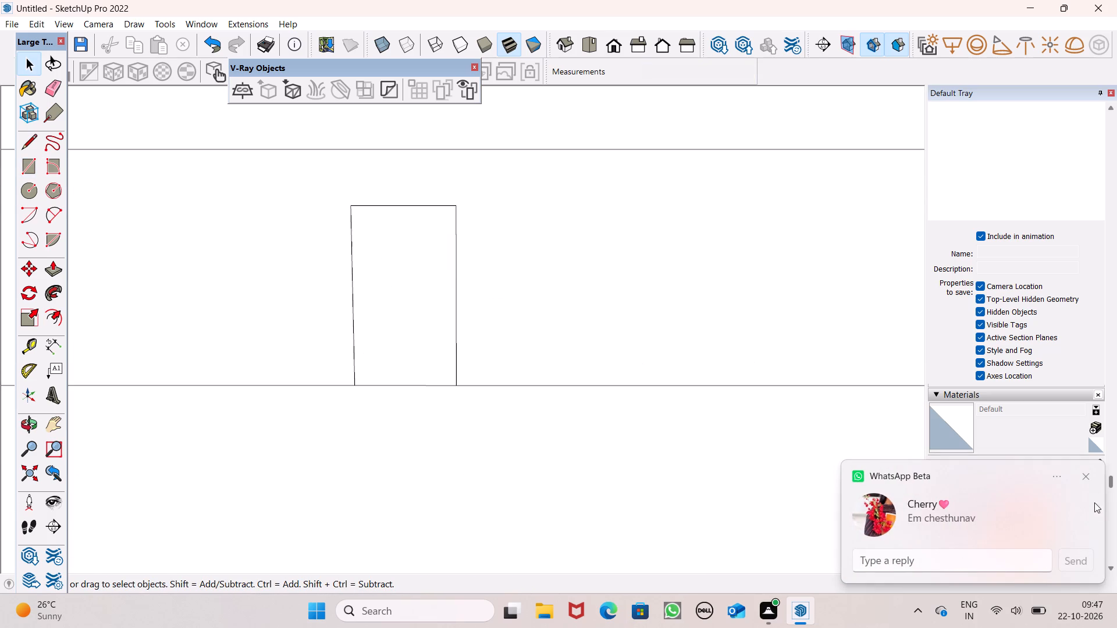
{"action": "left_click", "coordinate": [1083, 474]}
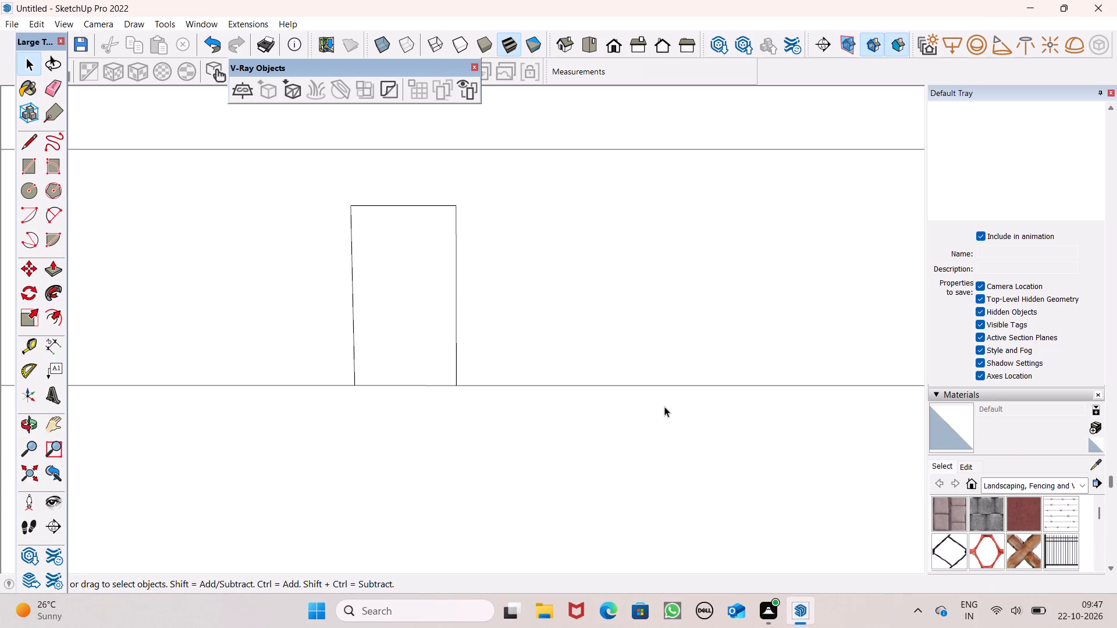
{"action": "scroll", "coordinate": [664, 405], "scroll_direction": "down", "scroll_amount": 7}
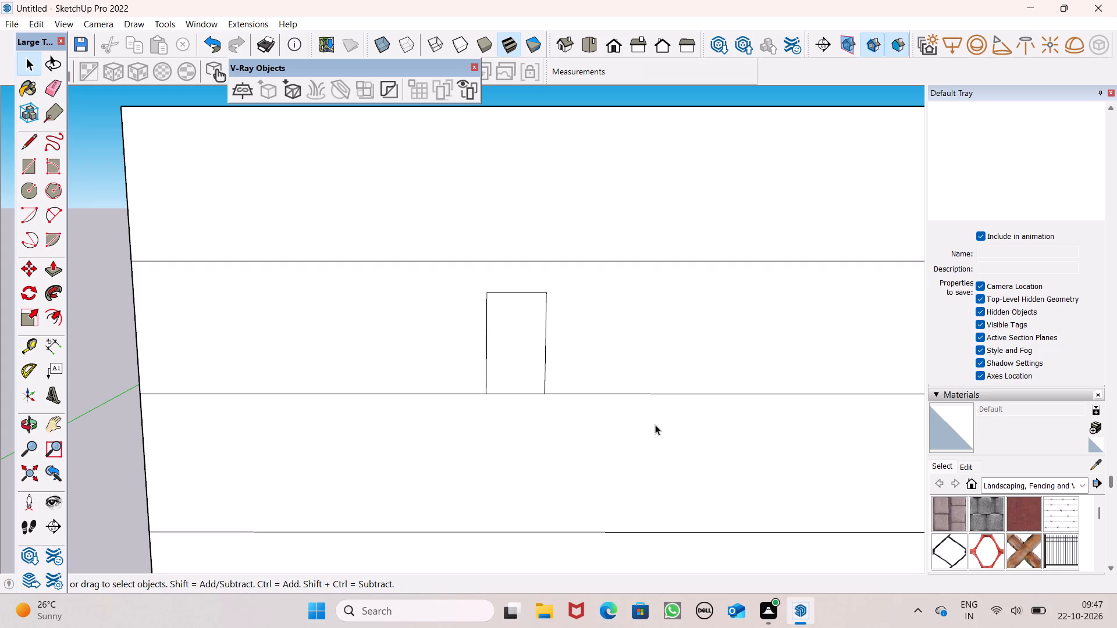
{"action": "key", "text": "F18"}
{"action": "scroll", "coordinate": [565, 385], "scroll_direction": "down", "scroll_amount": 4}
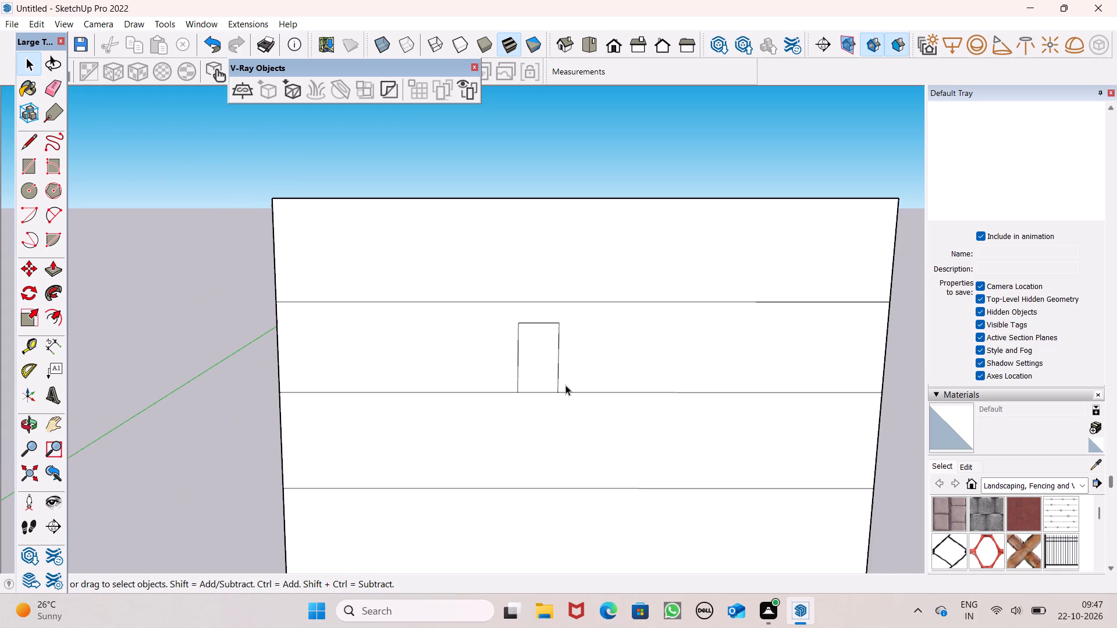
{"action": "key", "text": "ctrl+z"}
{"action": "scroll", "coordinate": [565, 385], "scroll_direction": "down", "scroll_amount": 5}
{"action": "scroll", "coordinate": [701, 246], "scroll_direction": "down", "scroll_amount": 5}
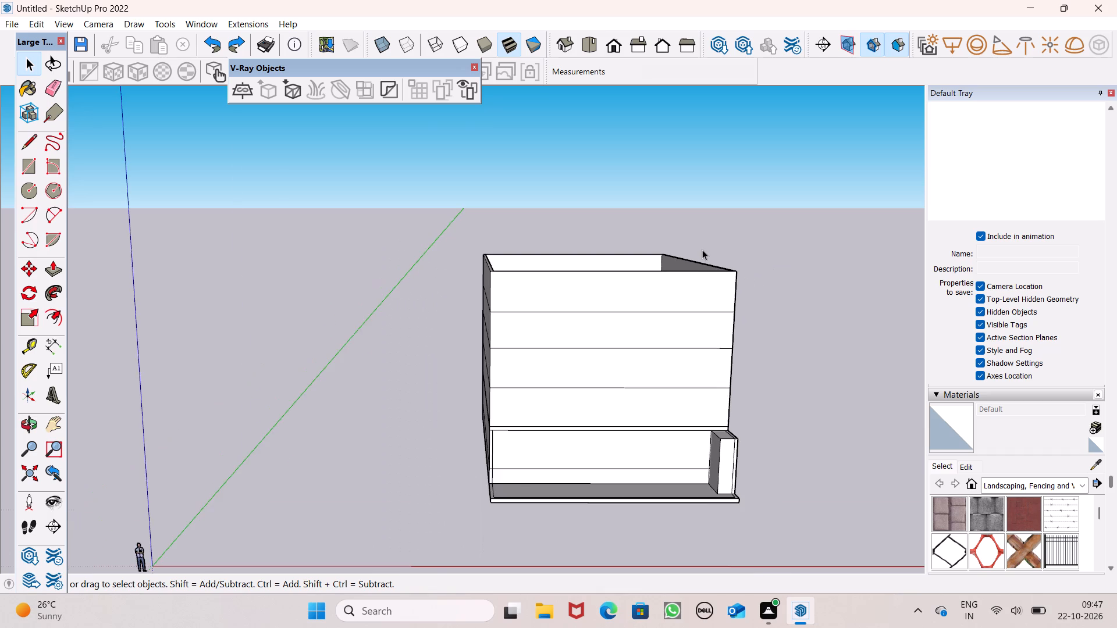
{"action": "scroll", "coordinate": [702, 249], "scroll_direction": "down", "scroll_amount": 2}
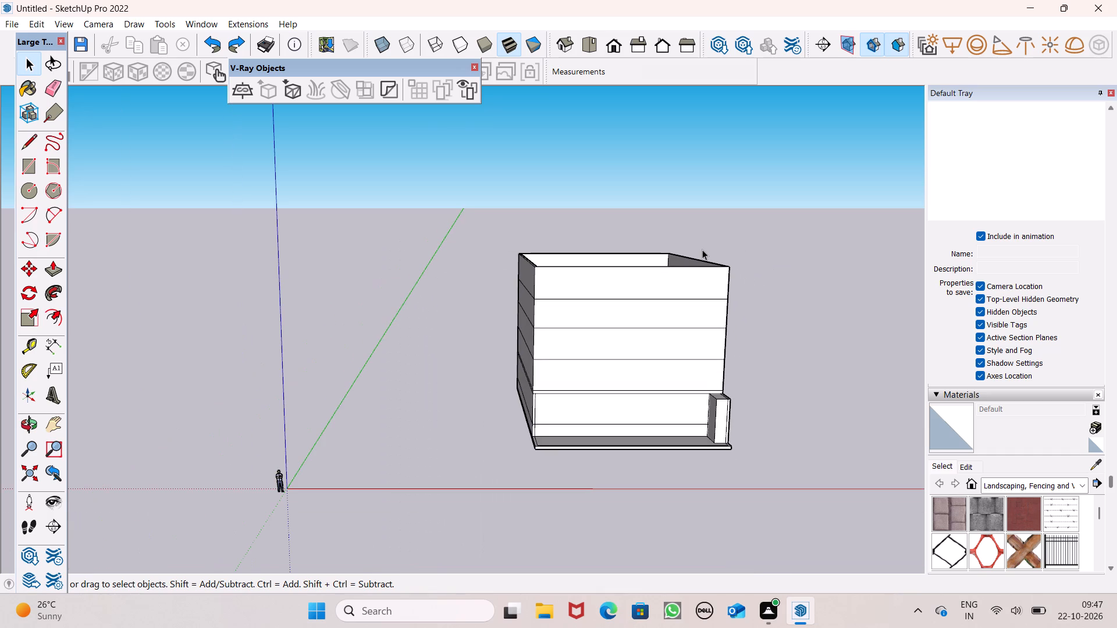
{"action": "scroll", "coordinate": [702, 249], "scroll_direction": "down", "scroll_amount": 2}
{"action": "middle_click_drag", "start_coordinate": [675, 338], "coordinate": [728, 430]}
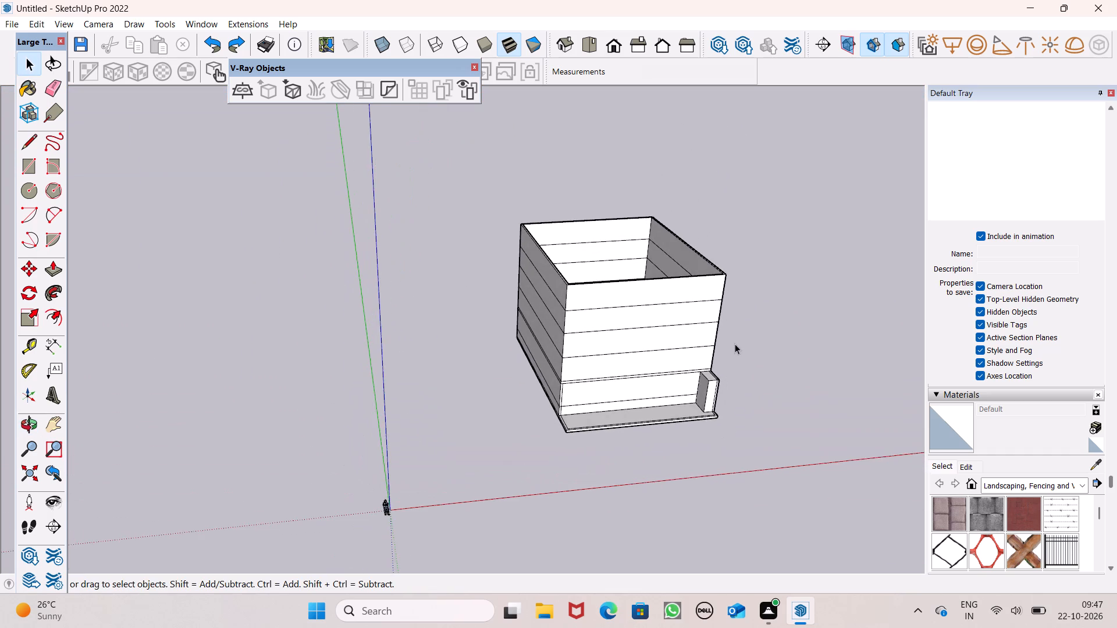
Push/Pull the front band above the ground floor outward about 7' 1 13/16" to form a projecting slab over the pillar.
{"action": "scroll", "coordinate": [735, 344], "scroll_direction": "up", "scroll_amount": 6}
{"action": "middle_click_drag", "start_coordinate": [728, 433], "coordinate": [775, 451]}
{"action": "scroll", "coordinate": [749, 412], "scroll_direction": "up", "scroll_amount": 6}
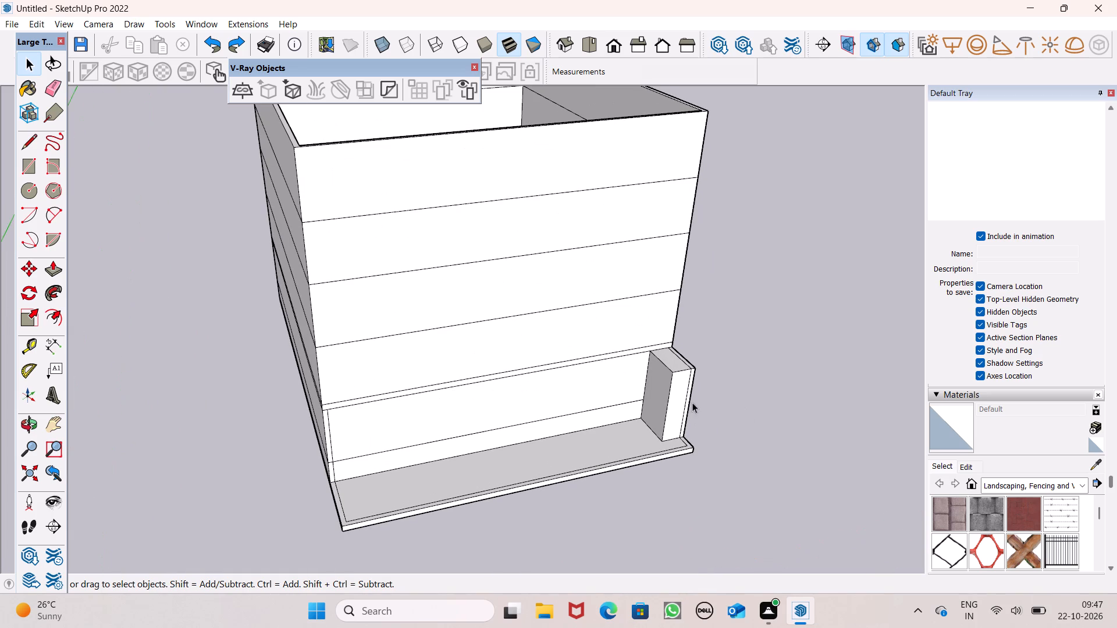
{"action": "left_click", "coordinate": [49, 275]}
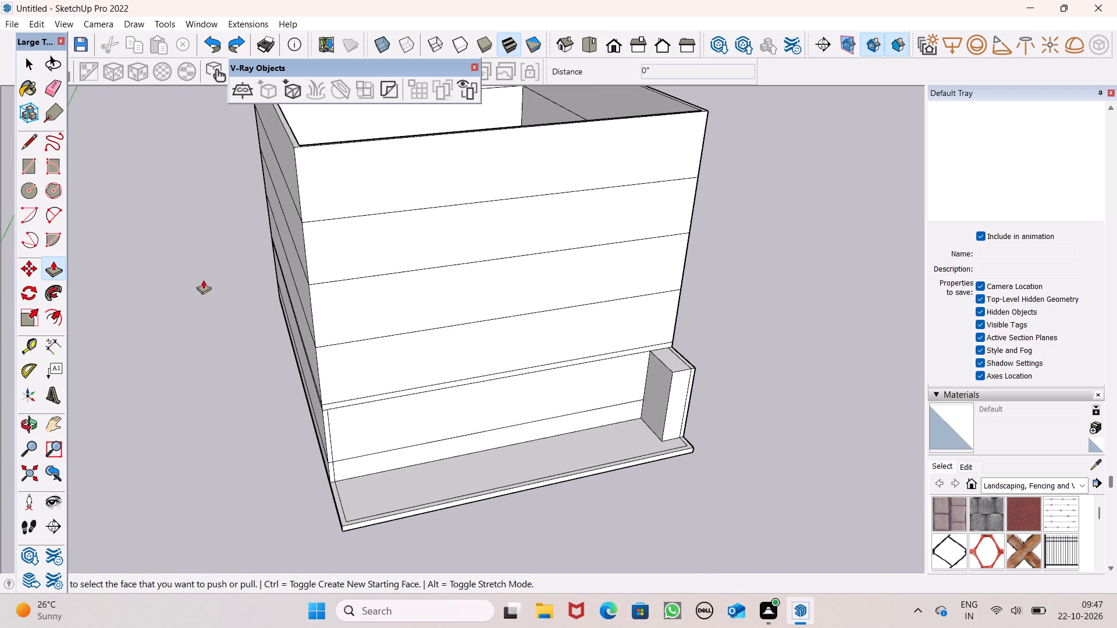
{"action": "scroll", "coordinate": [687, 338], "scroll_direction": "up", "scroll_amount": 12}
{"action": "scroll", "coordinate": [631, 356], "scroll_direction": "up", "scroll_amount": 5}
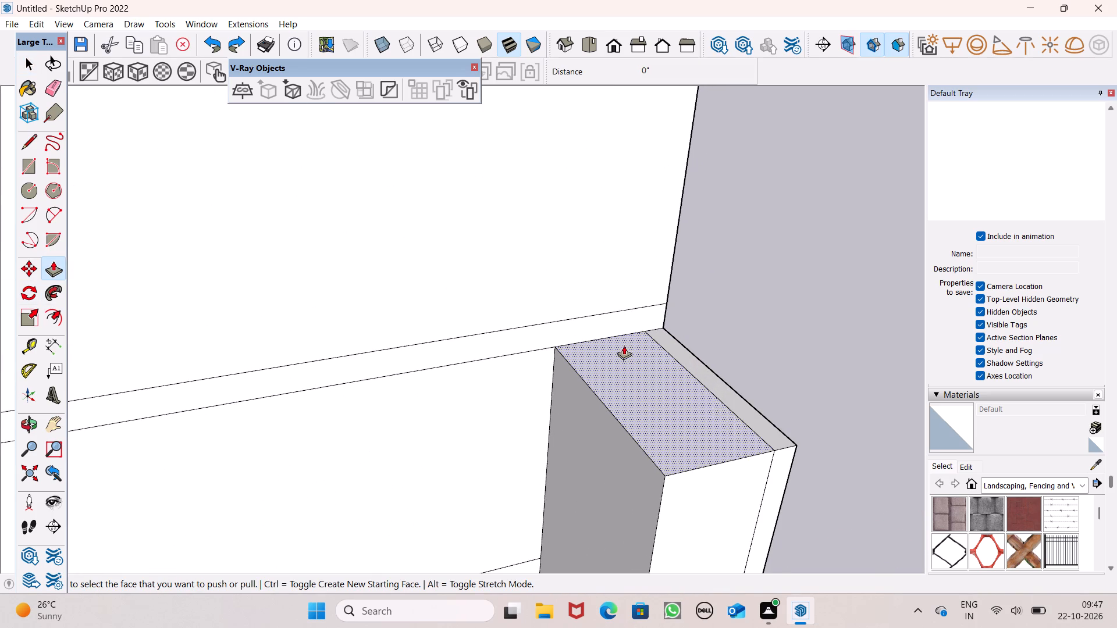
{"action": "left_click_drag", "start_coordinate": [611, 326], "coordinate": [660, 488]}
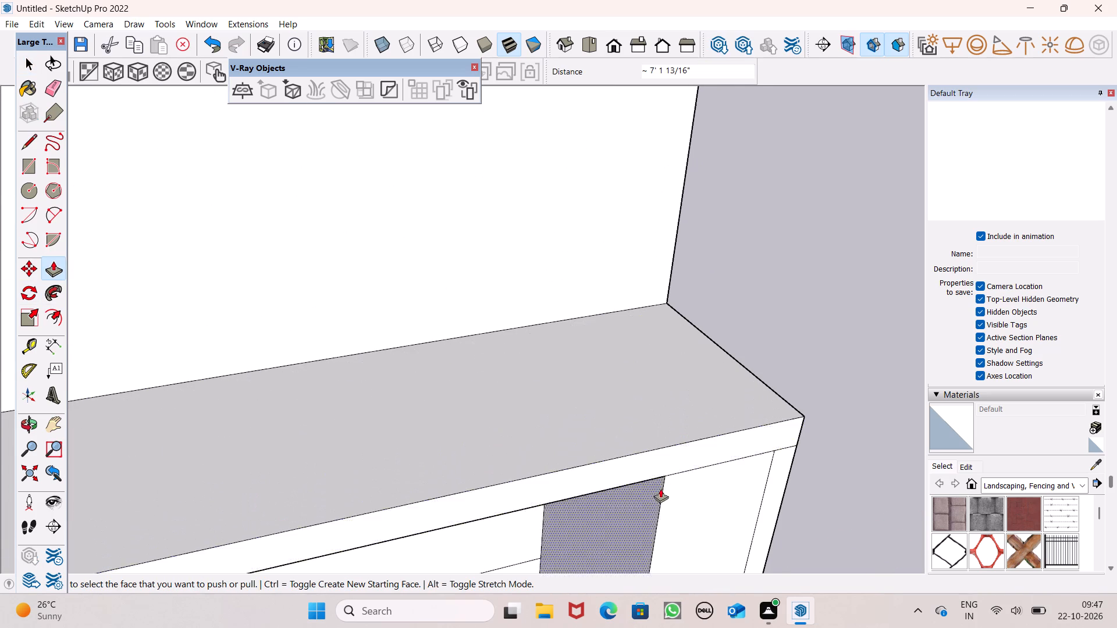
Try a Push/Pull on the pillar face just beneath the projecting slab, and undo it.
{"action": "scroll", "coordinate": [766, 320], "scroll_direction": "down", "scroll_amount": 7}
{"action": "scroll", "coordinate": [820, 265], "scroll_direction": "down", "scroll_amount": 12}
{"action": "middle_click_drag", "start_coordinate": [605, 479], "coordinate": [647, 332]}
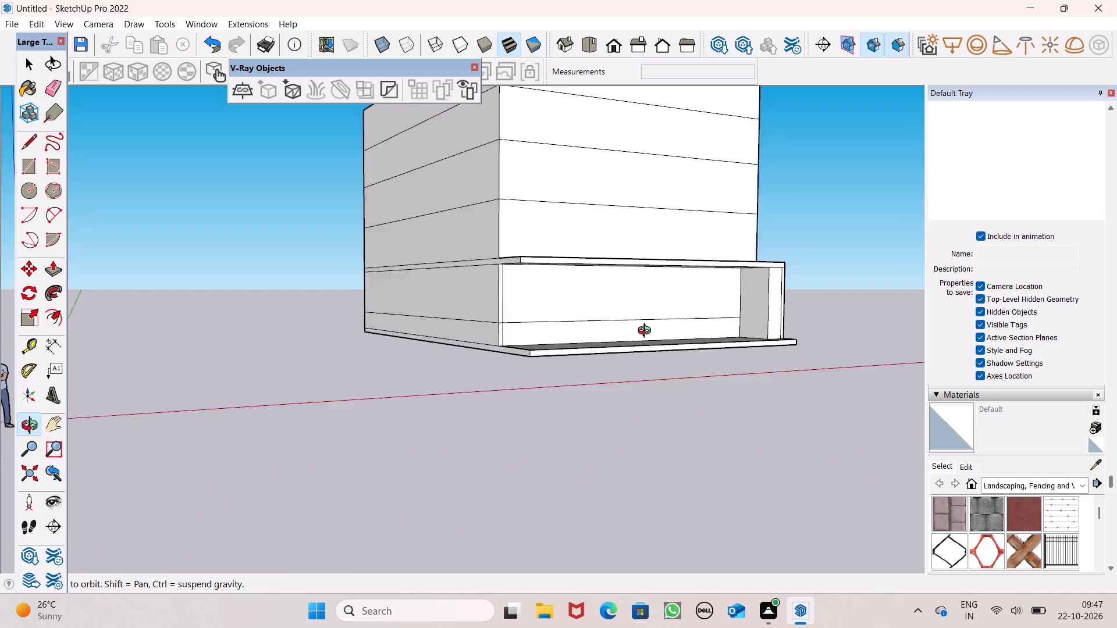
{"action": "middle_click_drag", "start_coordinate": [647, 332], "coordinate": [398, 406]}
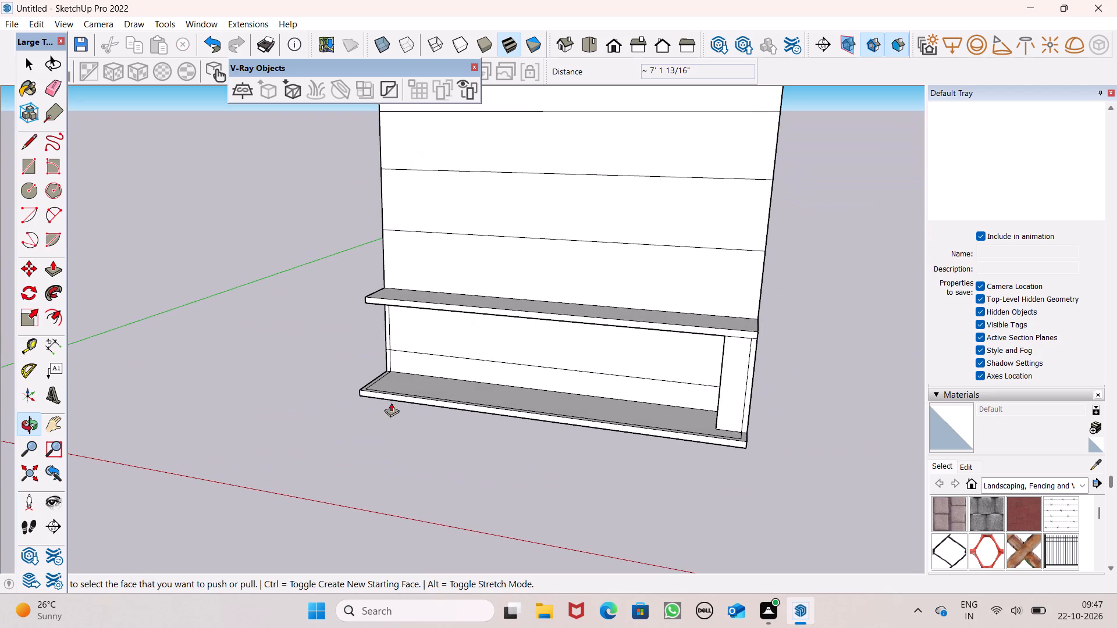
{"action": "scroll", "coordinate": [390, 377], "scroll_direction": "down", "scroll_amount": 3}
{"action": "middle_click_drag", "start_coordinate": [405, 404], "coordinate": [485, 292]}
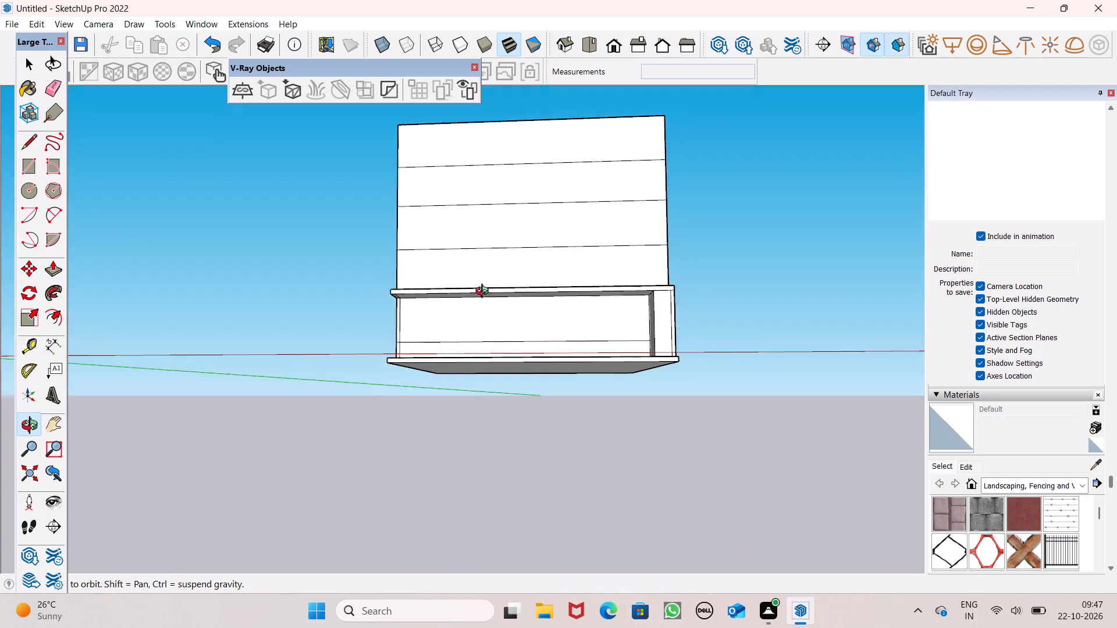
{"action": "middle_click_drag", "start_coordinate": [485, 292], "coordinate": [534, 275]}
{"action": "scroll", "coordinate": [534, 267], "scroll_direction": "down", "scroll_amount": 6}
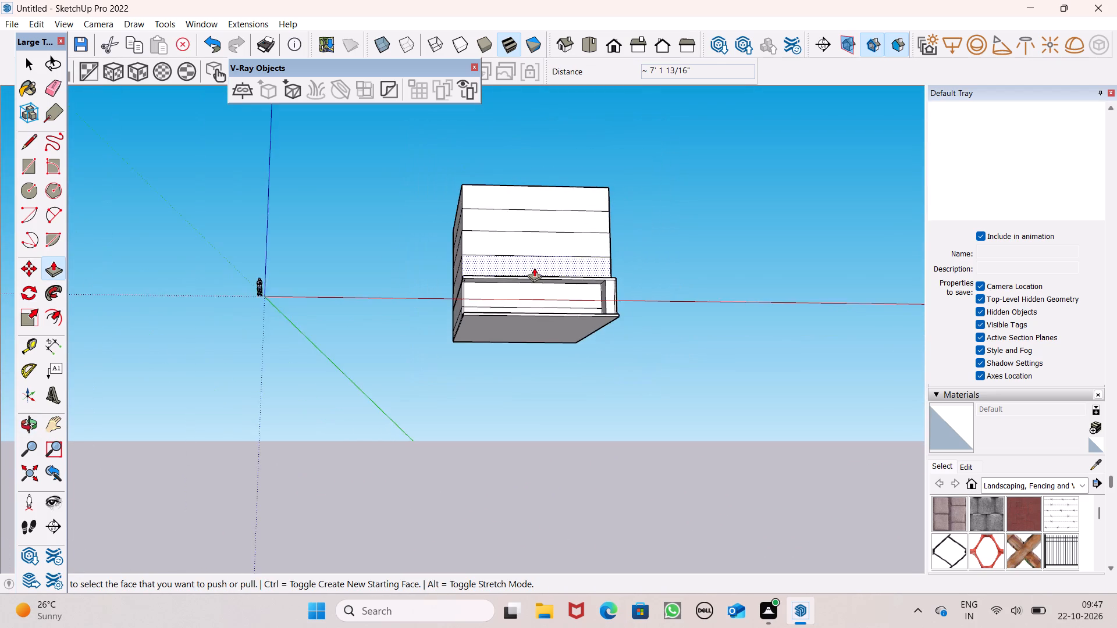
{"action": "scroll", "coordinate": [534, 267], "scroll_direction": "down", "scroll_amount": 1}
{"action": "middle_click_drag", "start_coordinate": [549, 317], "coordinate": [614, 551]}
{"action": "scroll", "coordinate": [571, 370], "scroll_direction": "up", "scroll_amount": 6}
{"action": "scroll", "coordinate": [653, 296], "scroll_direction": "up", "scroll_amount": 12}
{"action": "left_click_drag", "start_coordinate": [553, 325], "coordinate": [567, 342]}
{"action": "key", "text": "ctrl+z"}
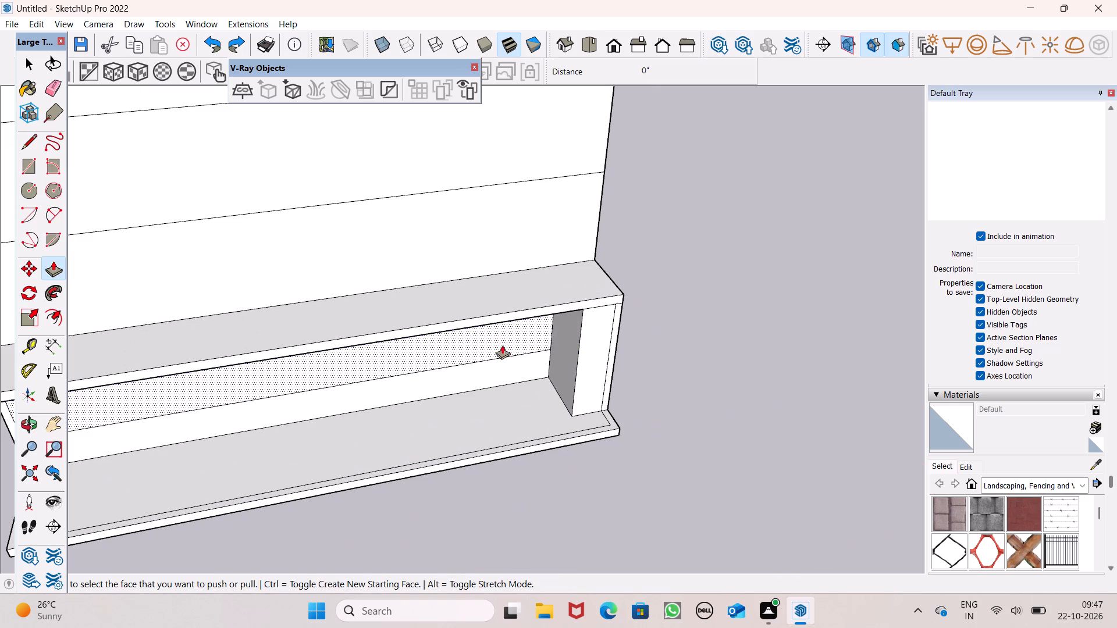
Push/Pull the slab's front face about 7' 4 5/8" further out, past the pillar.
{"action": "left_click_drag", "start_coordinate": [504, 317], "coordinate": [531, 362]}
Draw a 40' 1" vertical line on the side wall near the slab corner, from the wall top to the band's lower edge.
{"action": "scroll", "coordinate": [824, 178], "scroll_direction": "down", "scroll_amount": 6}
{"action": "scroll", "coordinate": [702, 306], "scroll_direction": "down", "scroll_amount": 4}
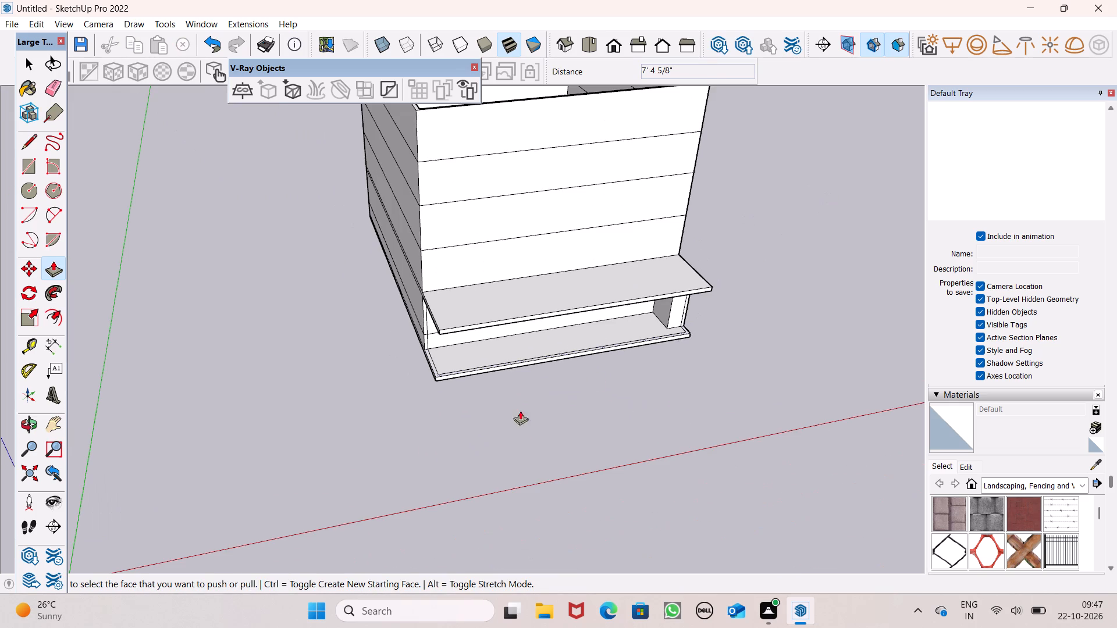
{"action": "scroll", "coordinate": [435, 434], "scroll_direction": "down", "scroll_amount": 3}
{"action": "middle_click_drag", "start_coordinate": [344, 496], "coordinate": [615, 518]}
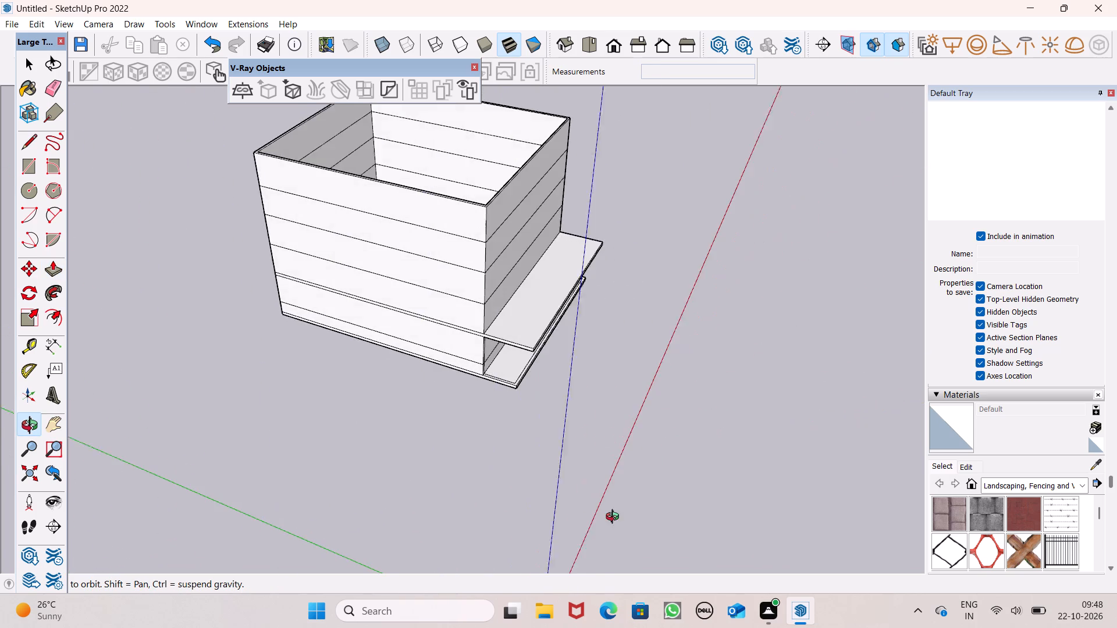
{"action": "middle_click_drag", "start_coordinate": [615, 518], "coordinate": [621, 522]}
{"action": "scroll", "coordinate": [356, 469], "scroll_direction": "up", "scroll_amount": 4}
{"action": "scroll", "coordinate": [558, 283], "scroll_direction": "up", "scroll_amount": 5}
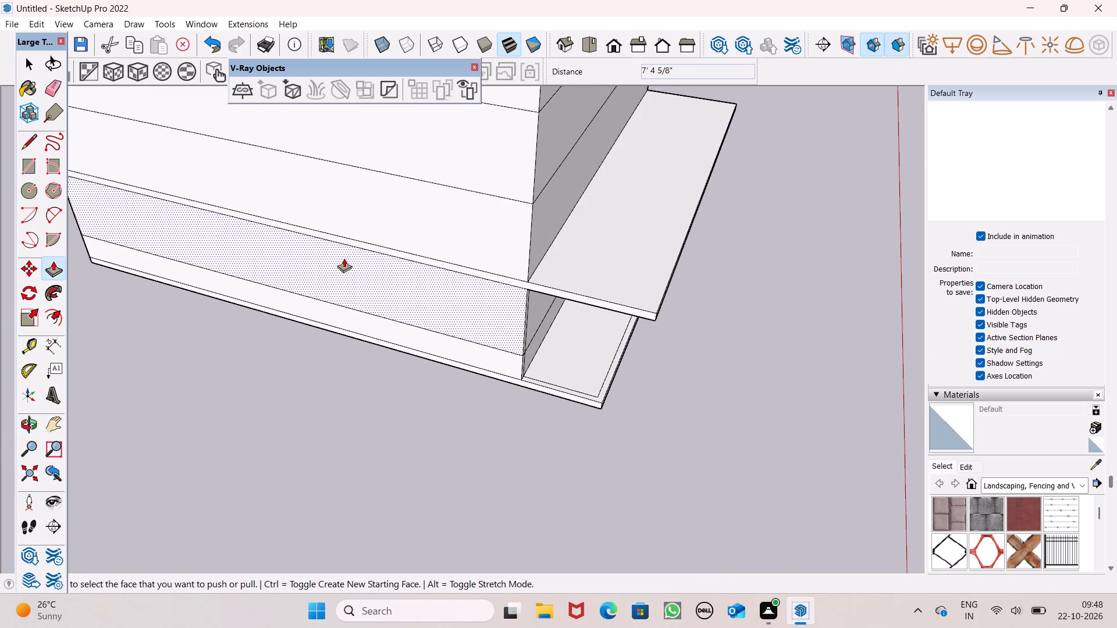
{"action": "scroll", "coordinate": [493, 304], "scroll_direction": "down", "scroll_amount": 8}
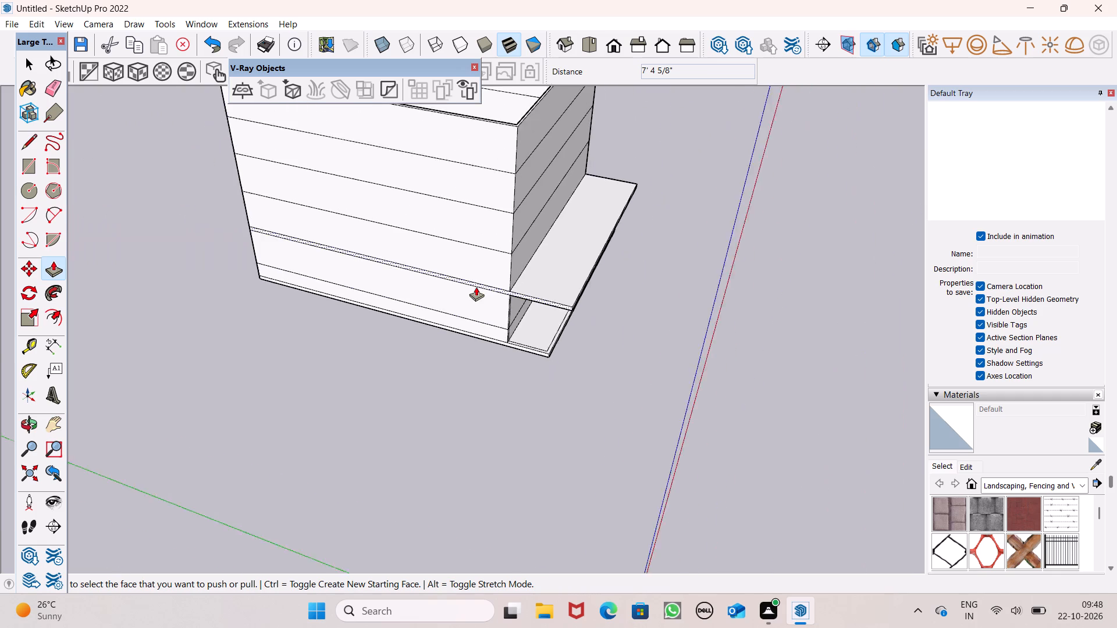
{"action": "scroll", "coordinate": [476, 287], "scroll_direction": "down", "scroll_amount": 2}
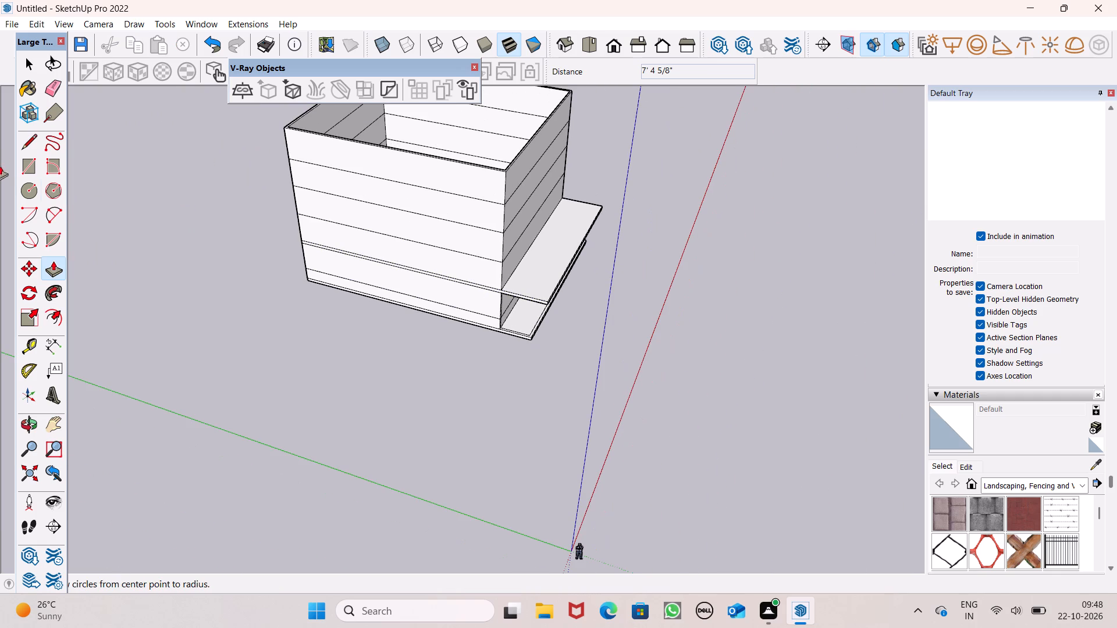
{"action": "left_click", "coordinate": [29, 140]}
{"action": "scroll", "coordinate": [306, 141], "scroll_direction": "down", "scroll_amount": 2}
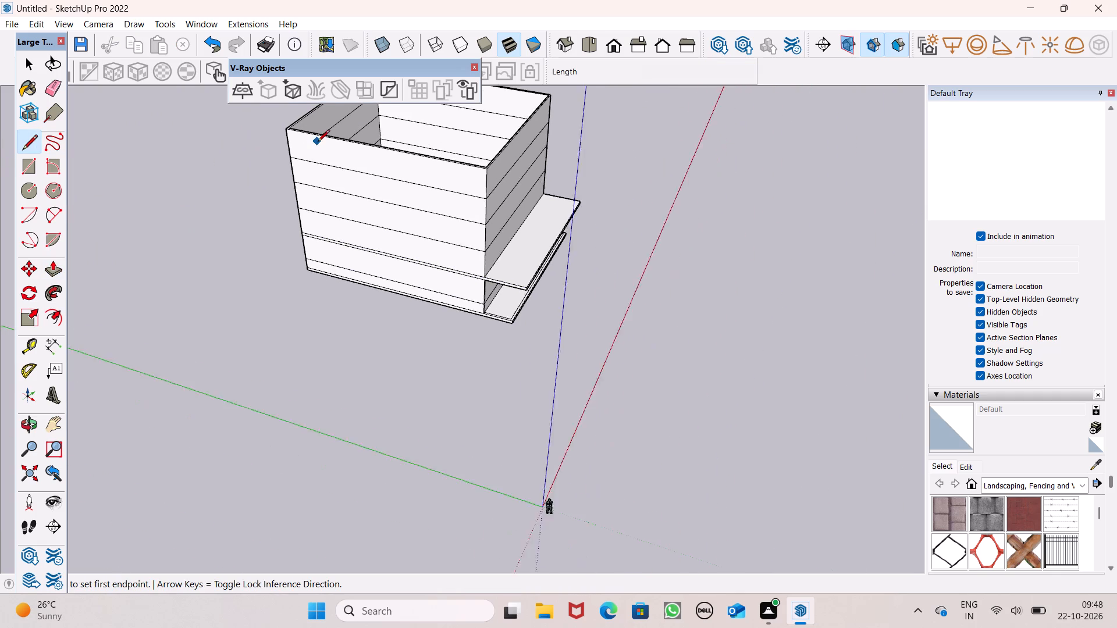
{"action": "scroll", "coordinate": [318, 142], "scroll_direction": "down", "scroll_amount": 2}
{"action": "middle_click_drag", "start_coordinate": [356, 212], "coordinate": [509, 172]}
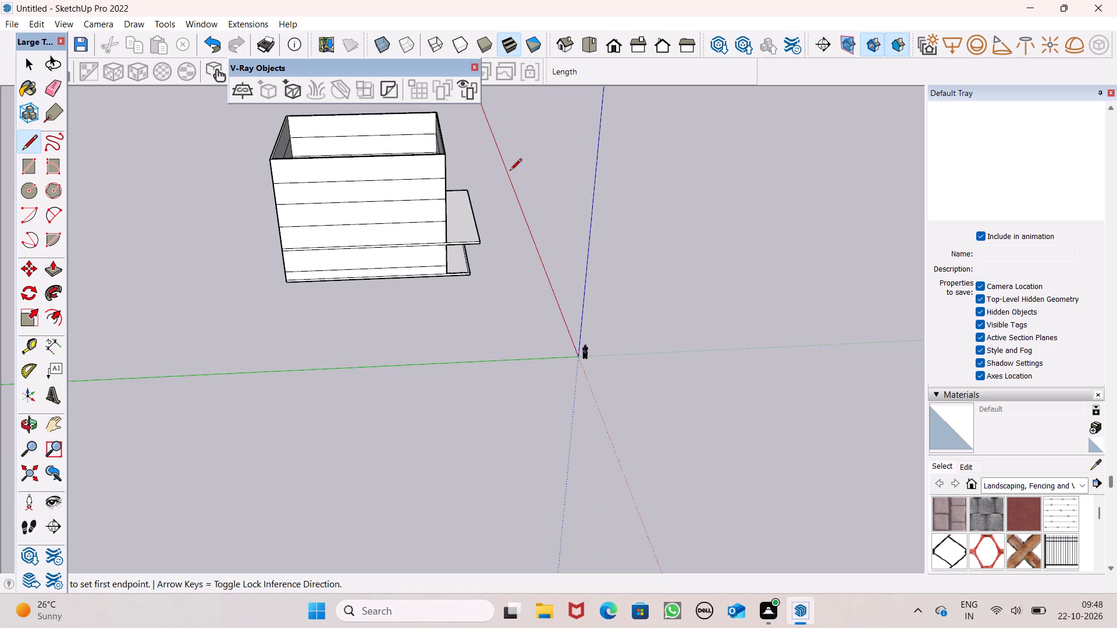
{"action": "scroll", "coordinate": [429, 131], "scroll_direction": "up", "scroll_amount": 4}
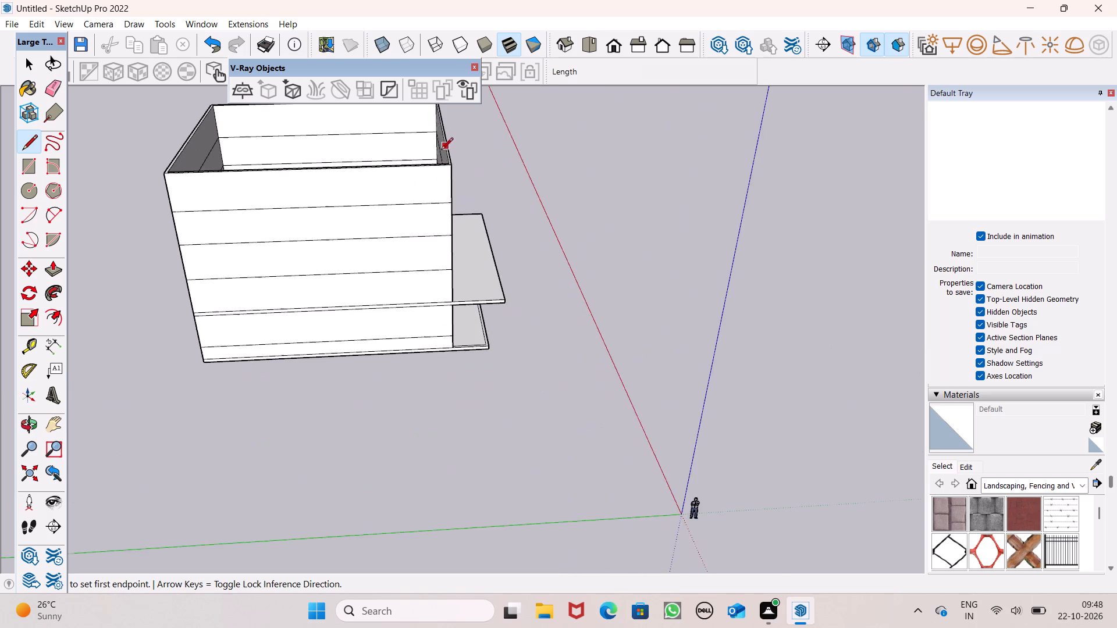
{"action": "scroll", "coordinate": [439, 183], "scroll_direction": "up", "scroll_amount": 6}
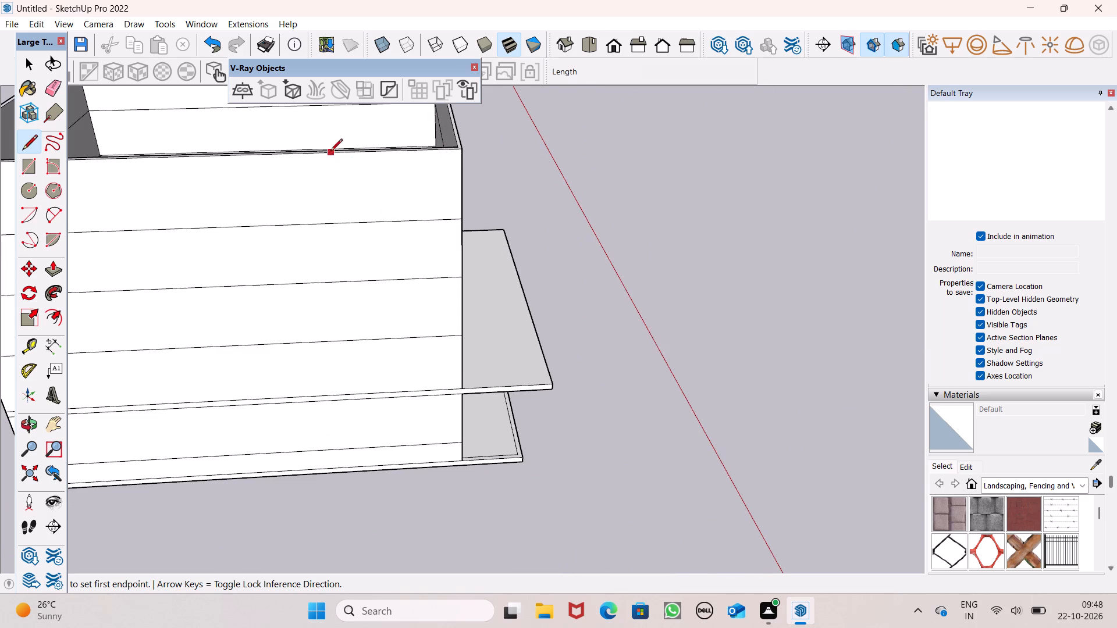
{"action": "left_click", "coordinate": [344, 154]}
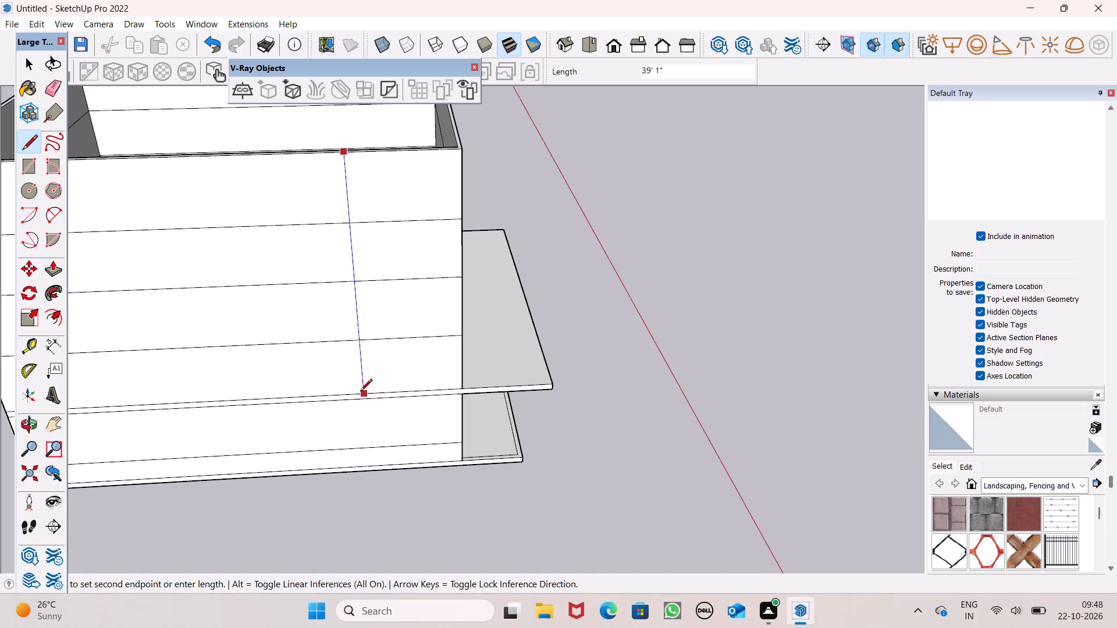
{"action": "scroll", "coordinate": [358, 380], "scroll_direction": "up", "scroll_amount": 6}
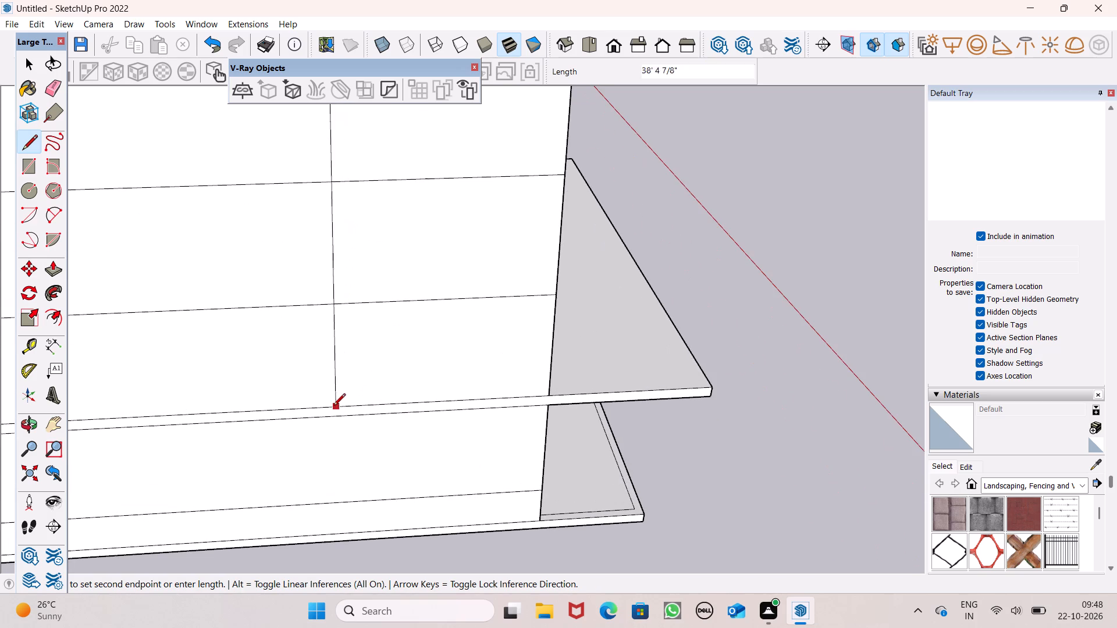
{"action": "left_click", "coordinate": [368, 412]}
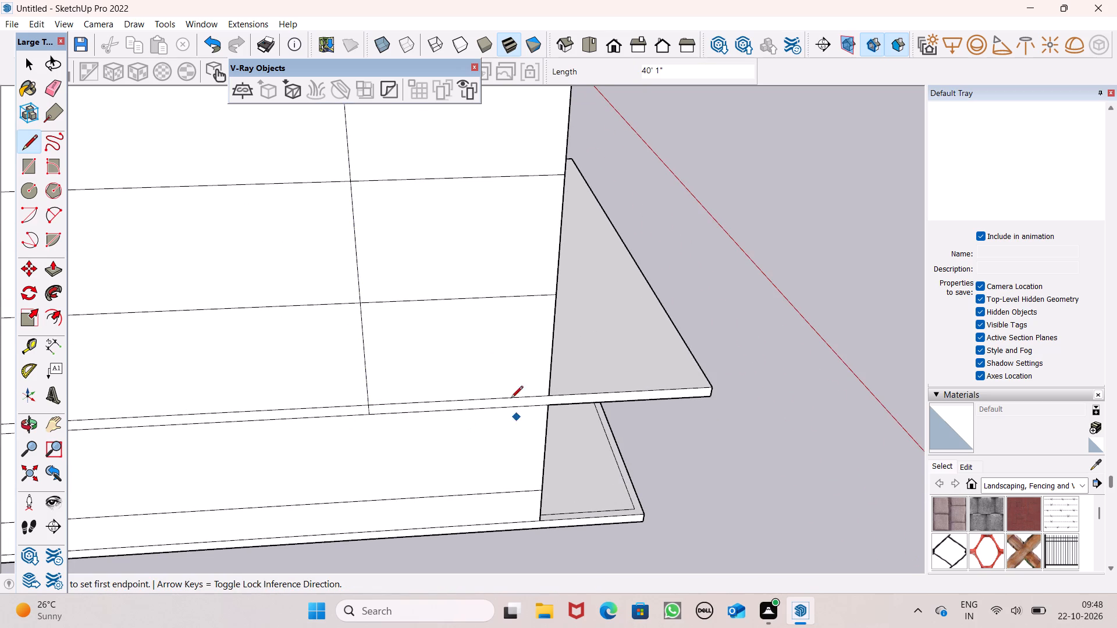
Push/Pull the side band section between the vertical line and the front corner outward about 7' 11 13/16".
{"action": "left_click", "coordinate": [58, 275]}
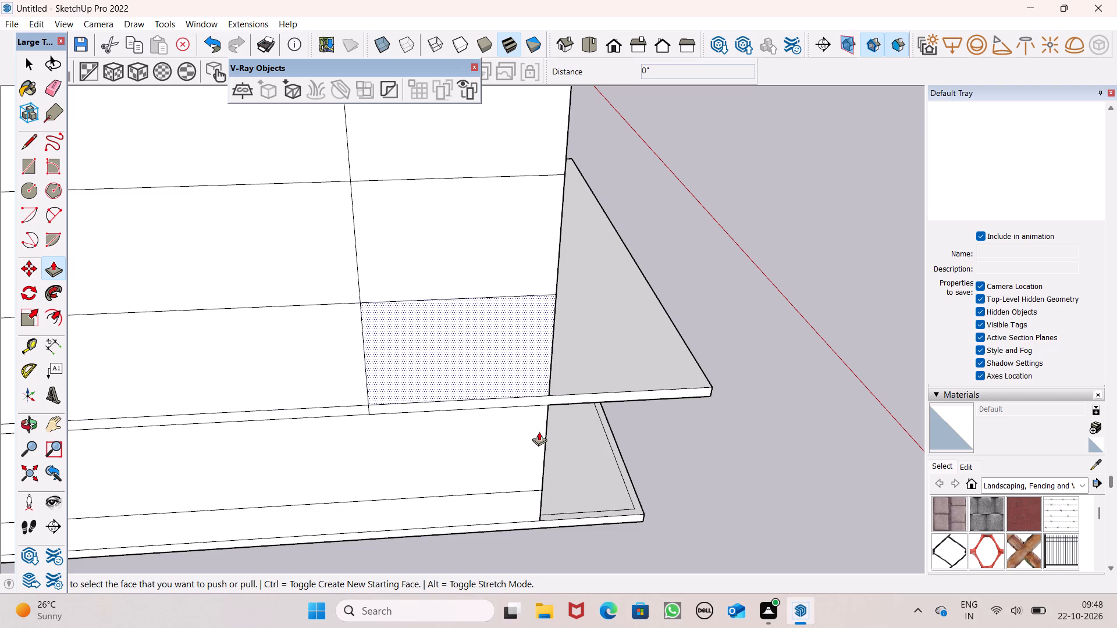
{"action": "left_click_drag", "start_coordinate": [537, 397], "coordinate": [550, 455]}
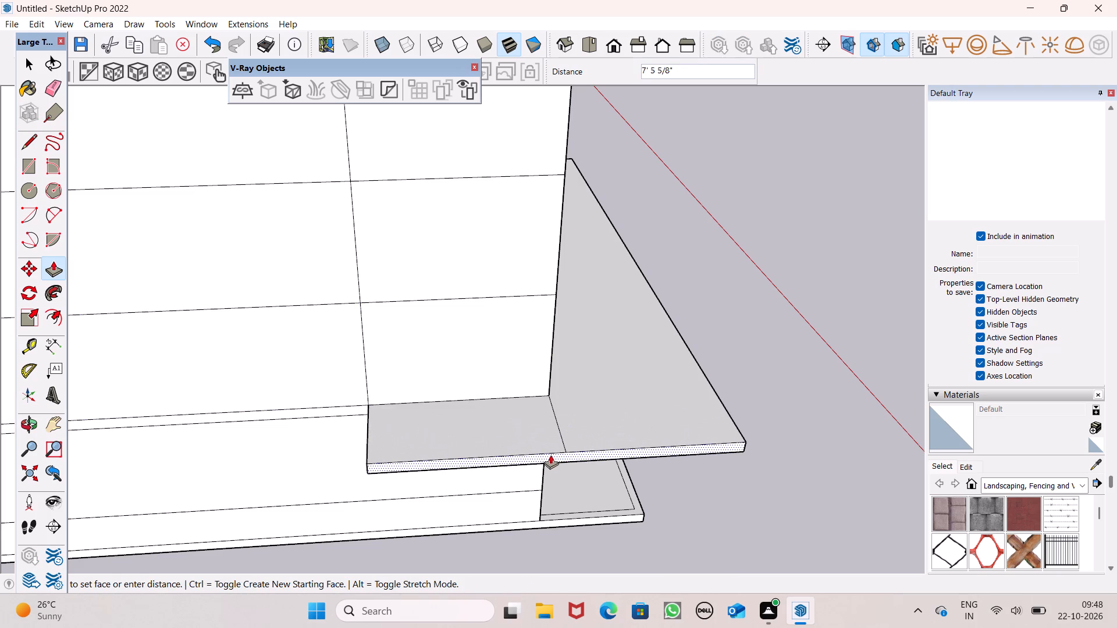
{"action": "left_click_drag", "start_coordinate": [550, 455], "coordinate": [553, 459]}
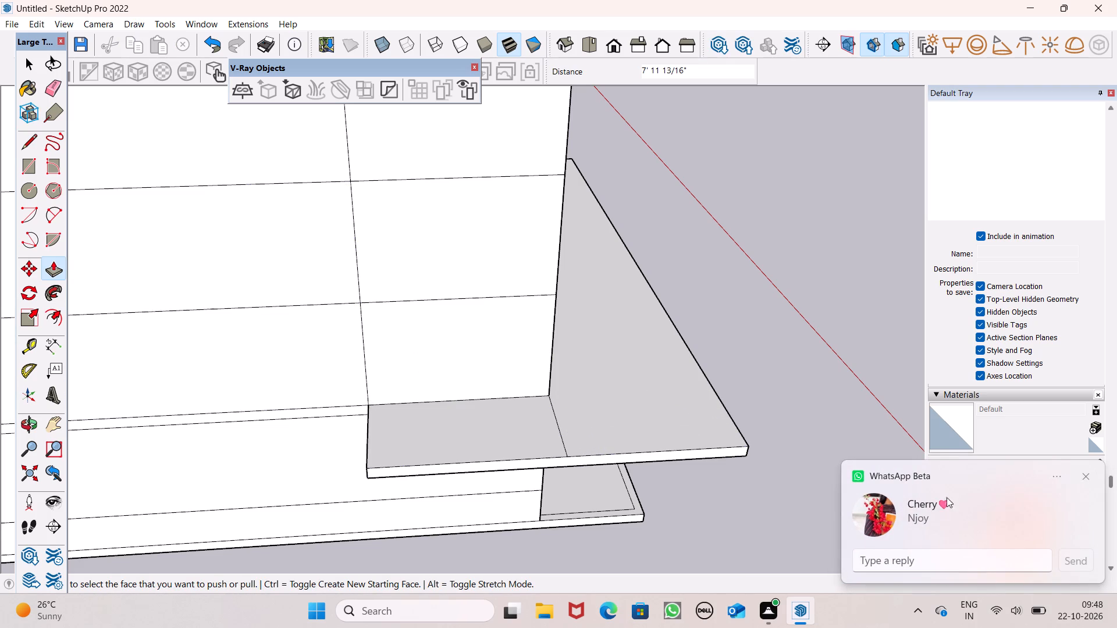
{"action": "left_click", "coordinate": [1087, 481]}
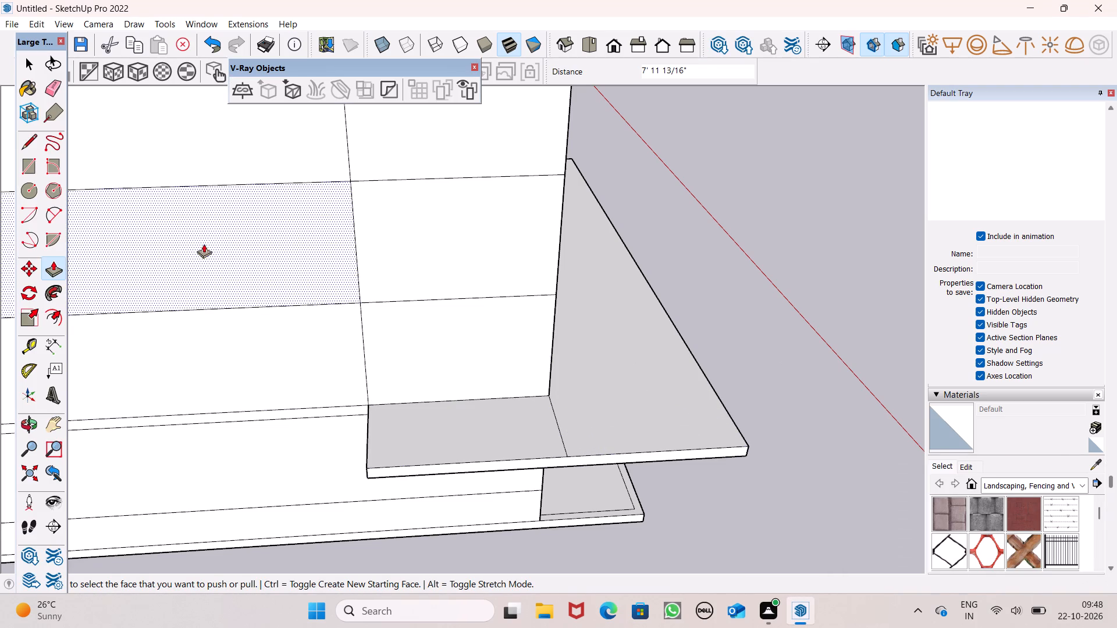
Erase the seam between the front slab and its side return so the corner top becomes one face.
{"action": "left_click", "coordinate": [48, 97]}
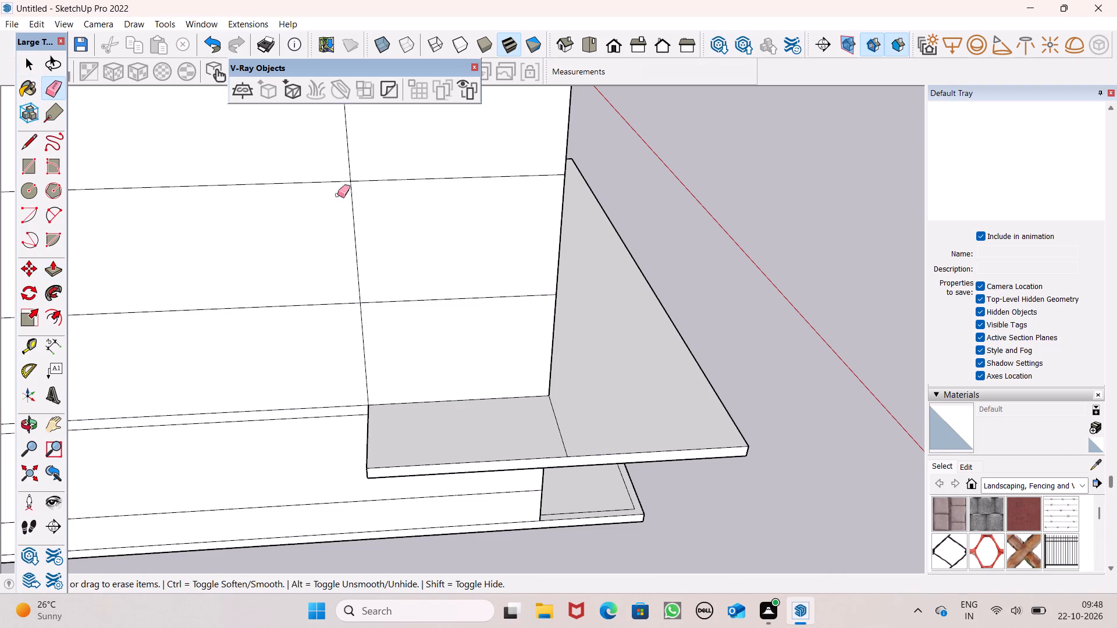
{"action": "left_click_drag", "start_coordinate": [573, 410], "coordinate": [561, 426]}
{"action": "left_click", "coordinate": [561, 426]}
{"action": "left_click", "coordinate": [554, 430]}
{"action": "scroll", "coordinate": [671, 334], "scroll_direction": "down", "scroll_amount": 3}
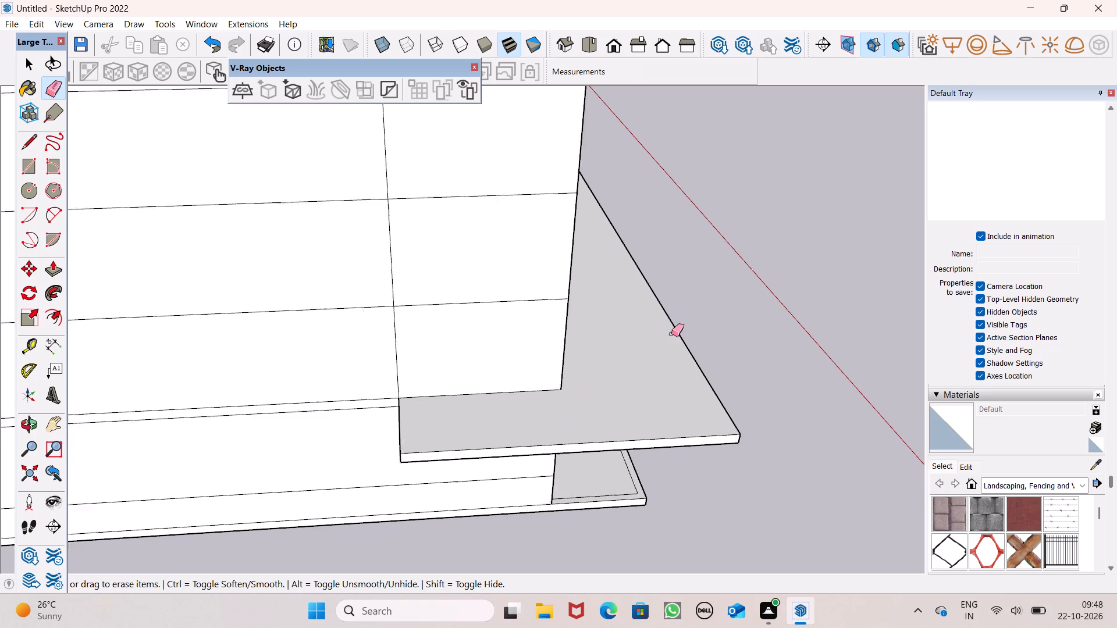
{"action": "scroll", "coordinate": [671, 334], "scroll_direction": "down", "scroll_amount": 3}
{"action": "middle_click_drag", "start_coordinate": [805, 479], "coordinate": [248, 421]}
{"action": "key", "text": "space"}
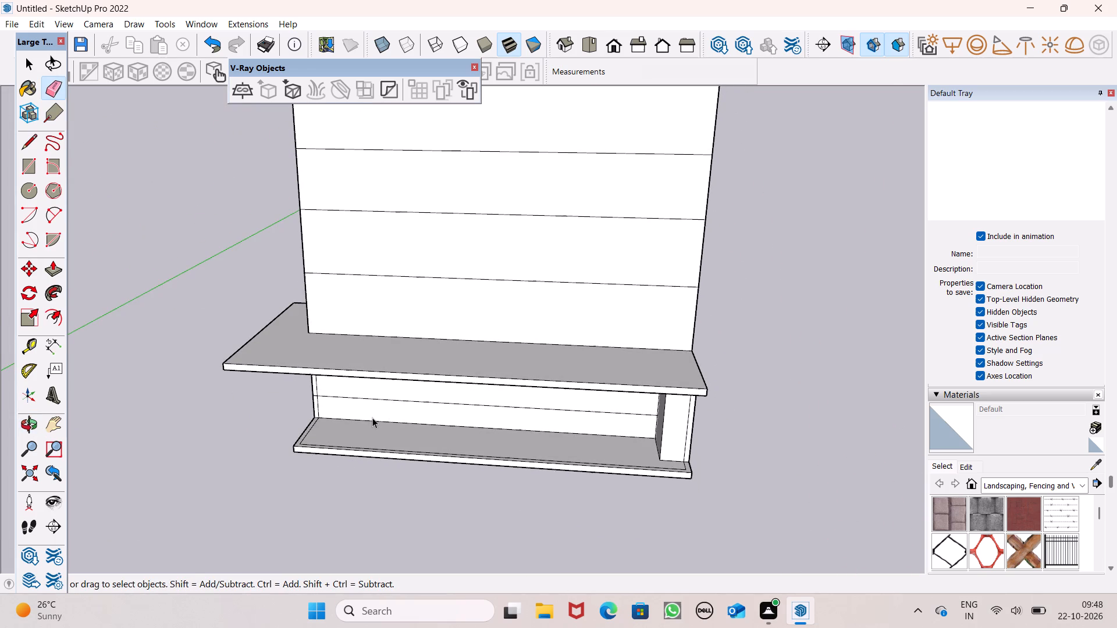
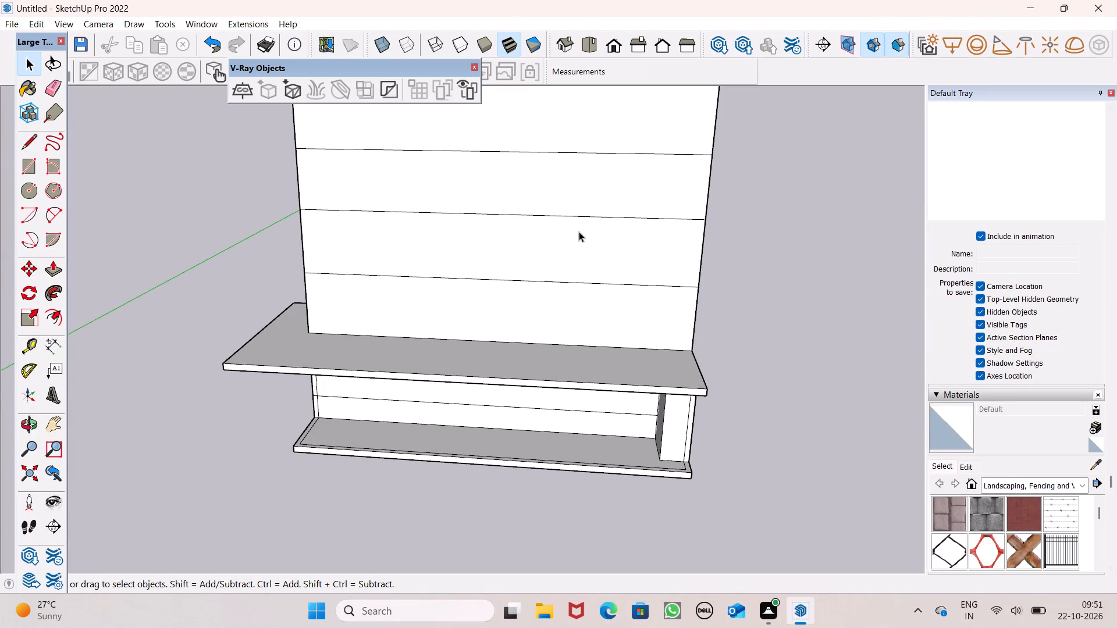
Examine the projecting slab and its side return from the front, side and corner of the building.
{"action": "scroll", "coordinate": [578, 246], "scroll_direction": "down", "scroll_amount": 2}
{"action": "scroll", "coordinate": [560, 290], "scroll_direction": "down", "scroll_amount": 1}
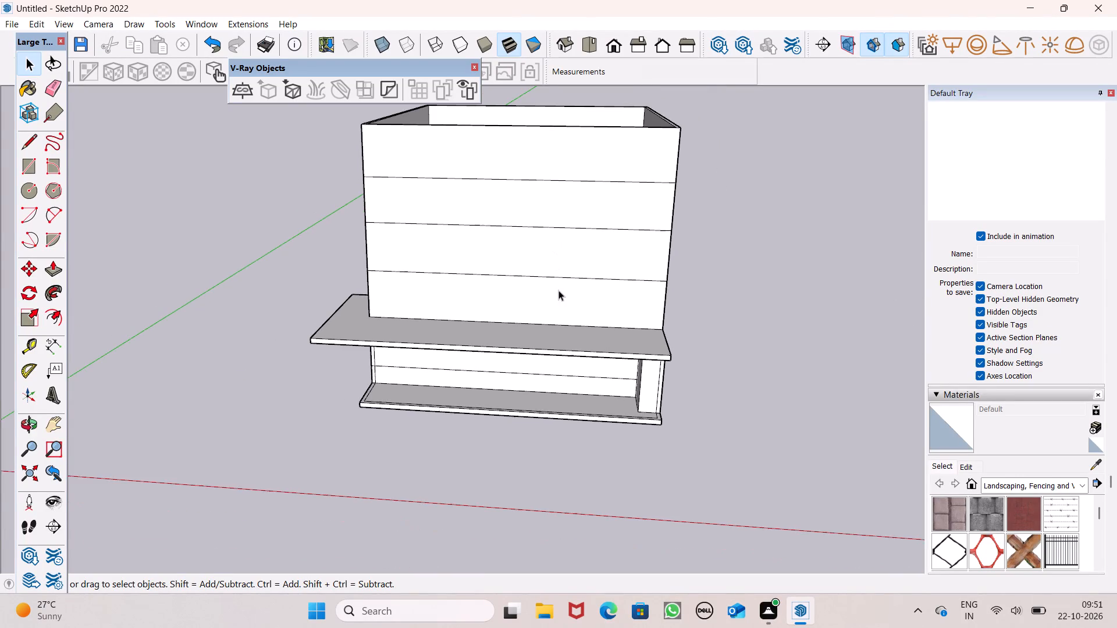
{"action": "middle_click_drag", "start_coordinate": [570, 280], "coordinate": [600, 212]}
{"action": "scroll", "coordinate": [600, 212], "scroll_direction": "up", "scroll_amount": 1}
{"action": "scroll", "coordinate": [506, 194], "scroll_direction": "down", "scroll_amount": 5}
{"action": "scroll", "coordinate": [476, 91], "scroll_direction": "up", "scroll_amount": 1}
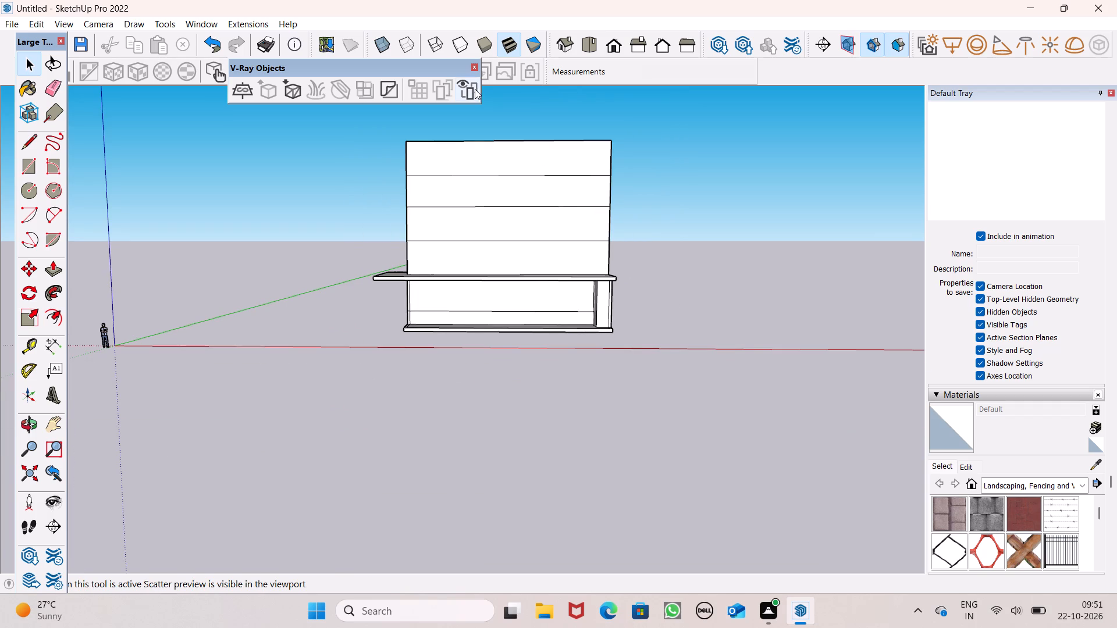
{"action": "scroll", "coordinate": [475, 89], "scroll_direction": "up", "scroll_amount": 7}
{"action": "scroll", "coordinate": [652, 130], "scroll_direction": "up", "scroll_amount": 3}
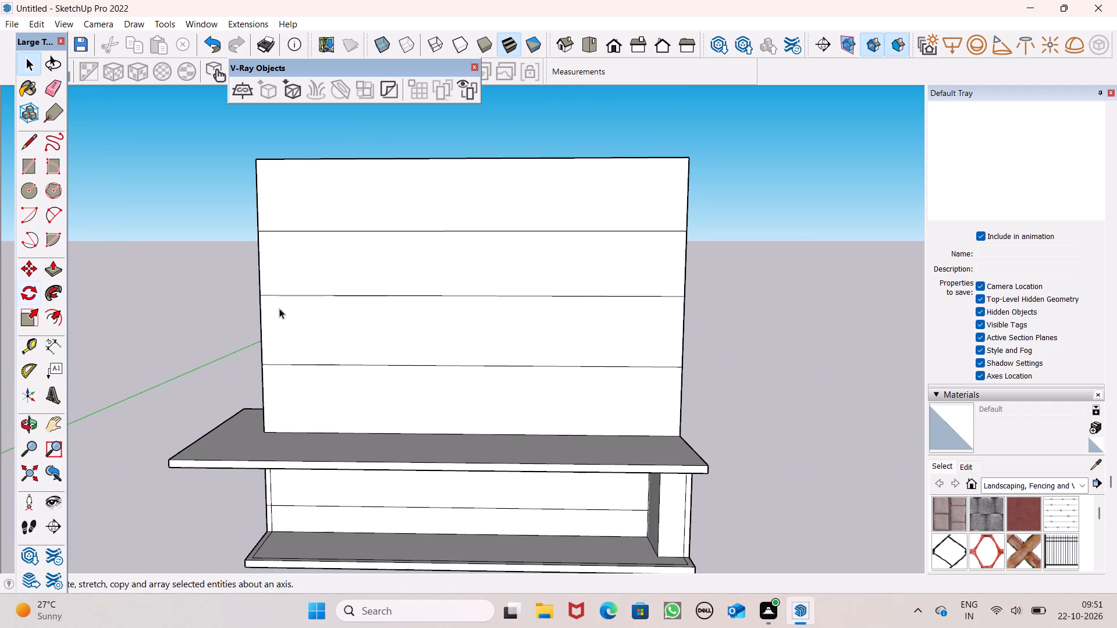
{"action": "scroll", "coordinate": [345, 323], "scroll_direction": "down", "scroll_amount": 5}
{"action": "middle_click_drag", "start_coordinate": [343, 368], "coordinate": [827, 393]}
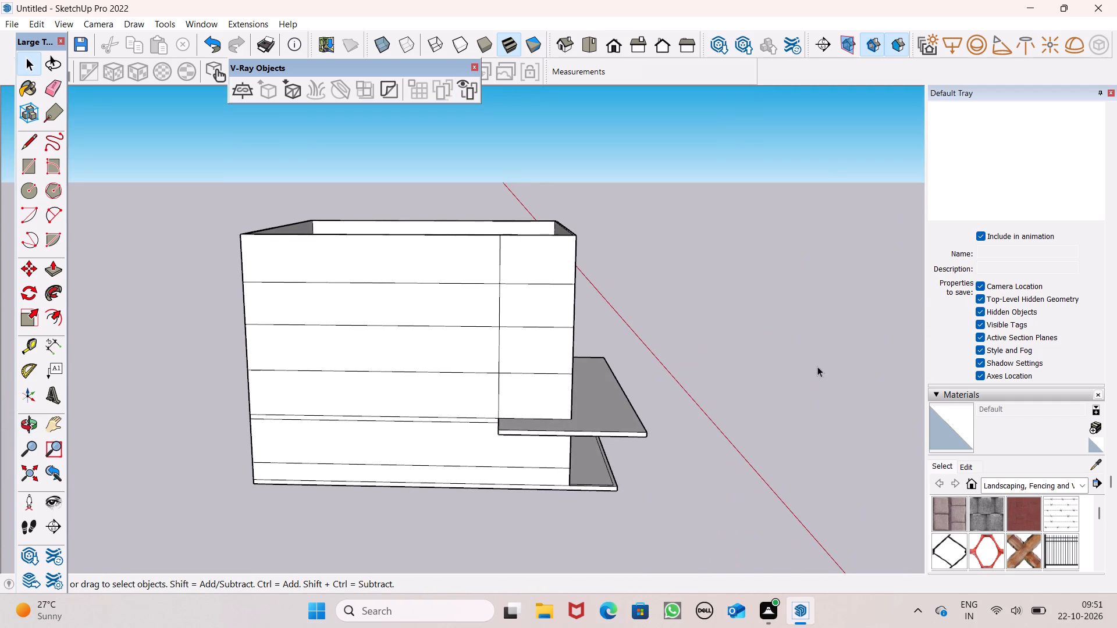
{"action": "scroll", "coordinate": [811, 356], "scroll_direction": "up", "scroll_amount": 1}
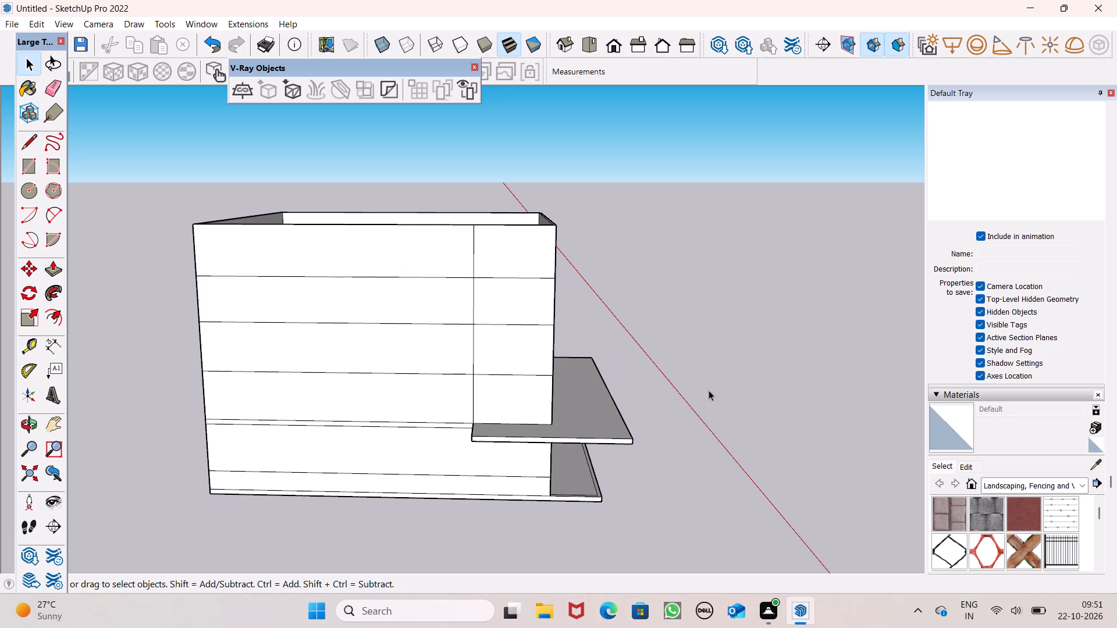
{"action": "scroll", "coordinate": [693, 393], "scroll_direction": "up", "scroll_amount": 6}
{"action": "middle_click_drag", "start_coordinate": [623, 431], "coordinate": [633, 471]}
{"action": "scroll", "coordinate": [624, 434], "scroll_direction": "up", "scroll_amount": 1}
{"action": "scroll", "coordinate": [615, 413], "scroll_direction": "down", "scroll_amount": 3}
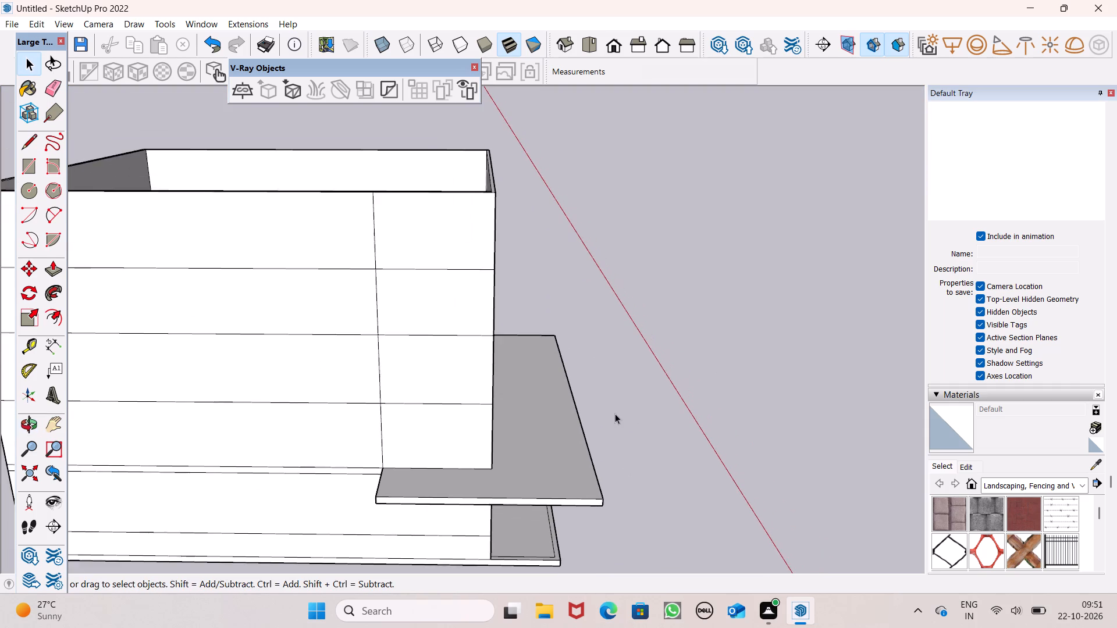
{"action": "scroll", "coordinate": [617, 400], "scroll_direction": "down", "scroll_amount": 2}
{"action": "middle_click_drag", "start_coordinate": [622, 421], "coordinate": [613, 423]}
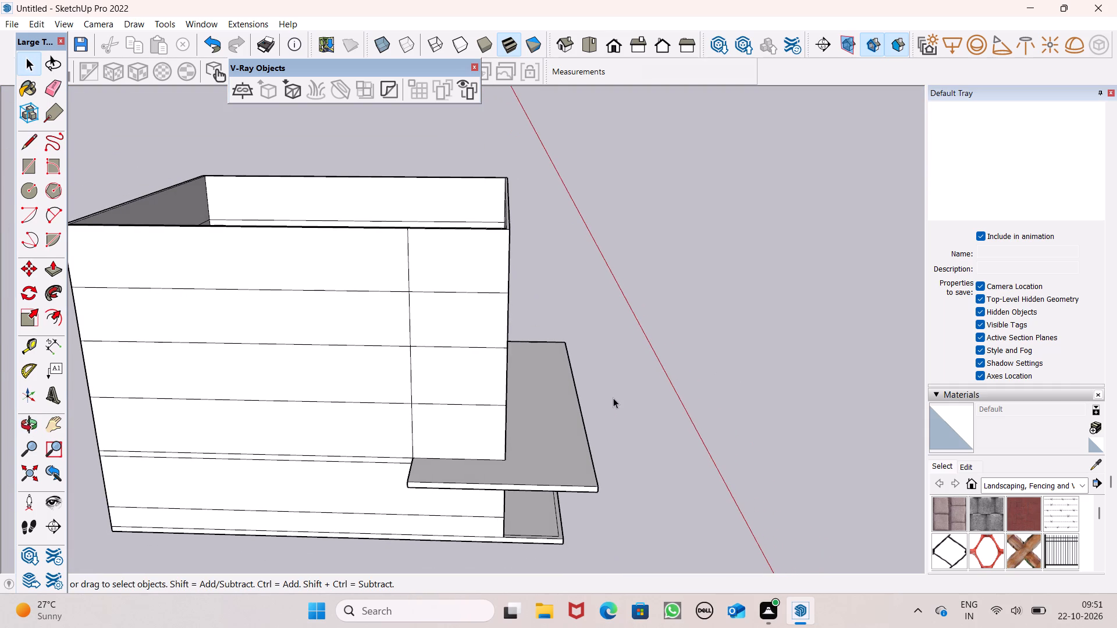
{"action": "scroll", "coordinate": [625, 379], "scroll_direction": "down", "scroll_amount": 2}
{"action": "middle_click_drag", "start_coordinate": [722, 409], "coordinate": [609, 432]}
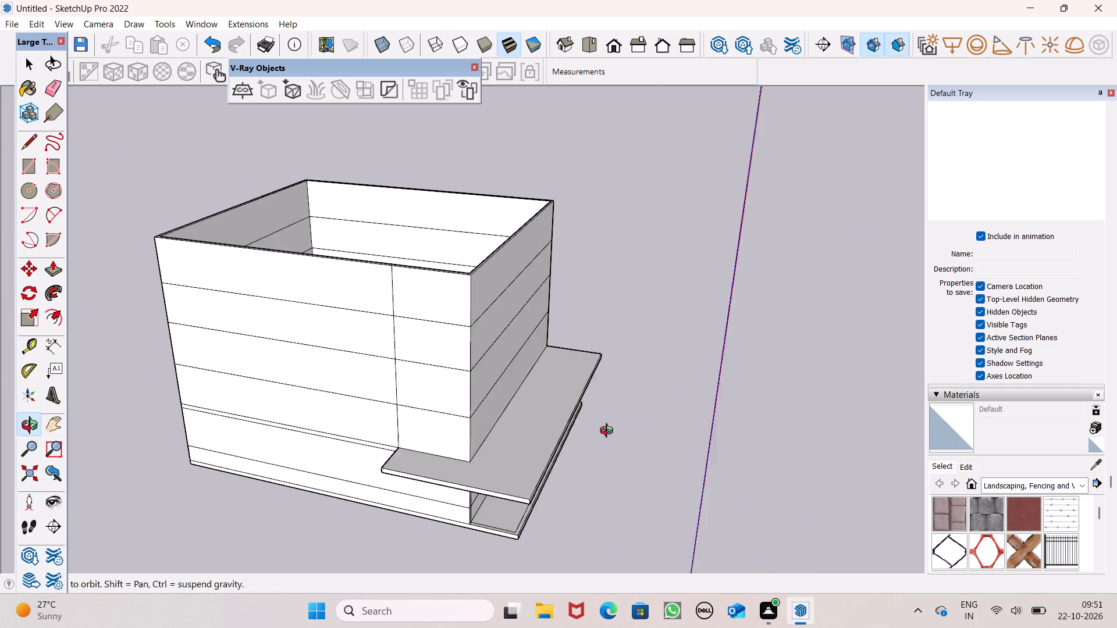
{"action": "middle_click_drag", "start_coordinate": [609, 432], "coordinate": [604, 429]}
Undo the projecting slab and all the upper storeys, back to the ground-floor walls with their top band.
{"action": "key", "text": "ctrl+z"}
{"action": "key", "text": "ctrl+z"}
{"action": "key", "text": "ctrl+z"}
{"action": "key", "text": "ctrl+z"}
{"action": "key", "text": "ctrl+z"}
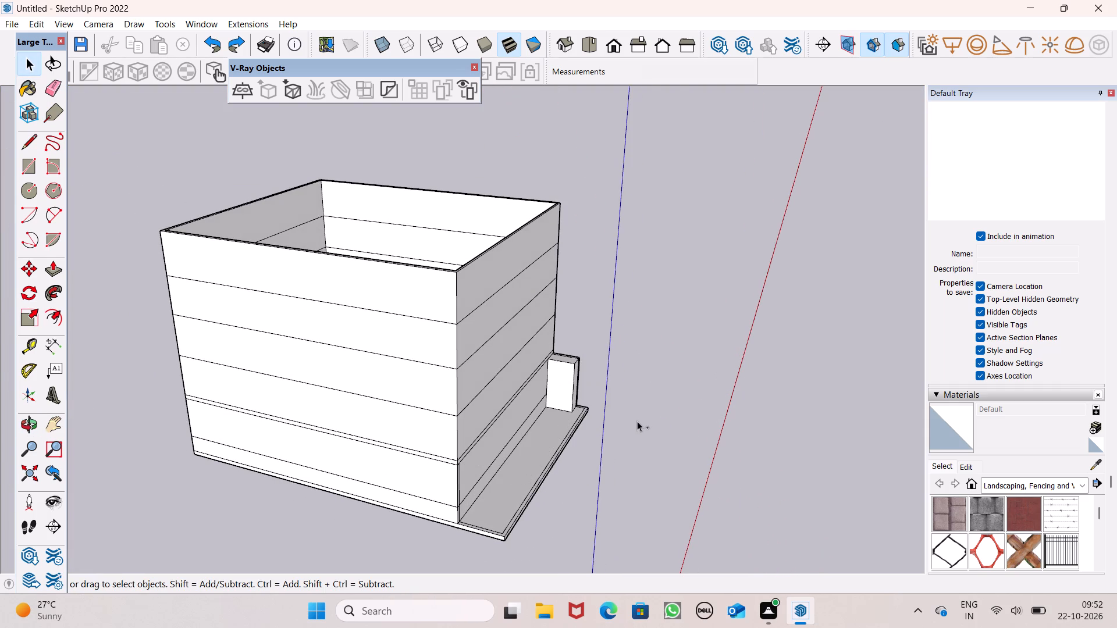
{"action": "key", "text": "ctrl+z"}
{"action": "key", "text": "ctrl+z"}
{"action": "key", "text": "ctrl+z"}
{"action": "key", "text": "ctrl+z"}
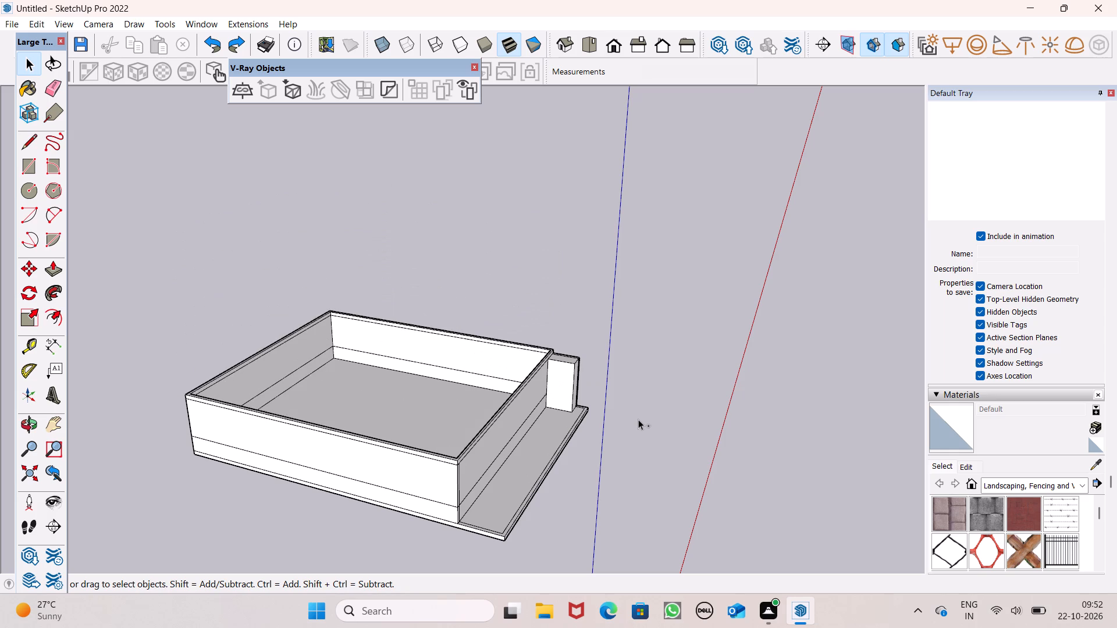
Push/Pull the top face of the ground-floor walls up 10' to form the first upper storey.
{"action": "middle_click_drag", "start_coordinate": [642, 415], "coordinate": [443, 468]}
{"action": "scroll", "coordinate": [361, 430], "scroll_direction": "up", "scroll_amount": 6}
{"action": "middle_click_drag", "start_coordinate": [616, 473], "coordinate": [427, 518]}
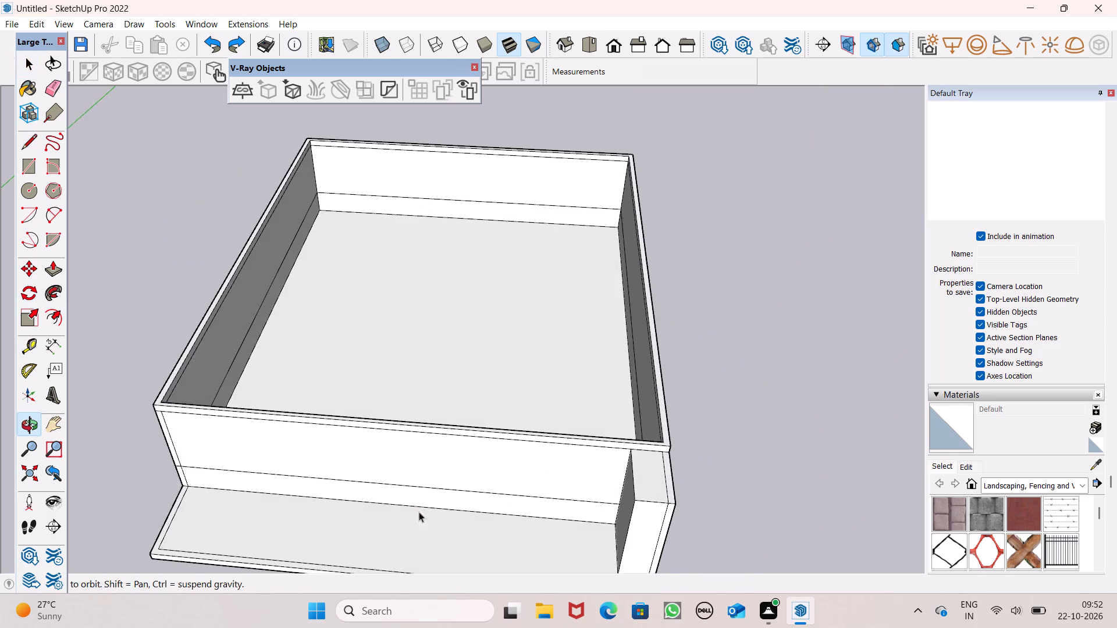
{"action": "scroll", "coordinate": [116, 351], "scroll_direction": "down", "scroll_amount": 9}
{"action": "middle_click_drag", "start_coordinate": [147, 337], "coordinate": [234, 361]}
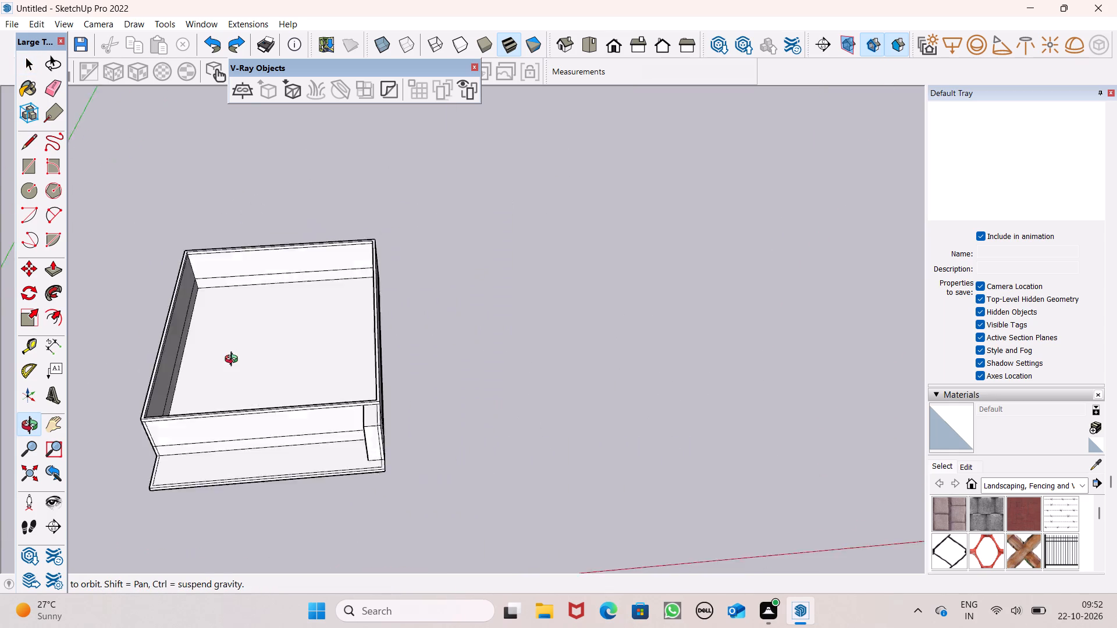
{"action": "middle_click_drag", "start_coordinate": [234, 361], "coordinate": [307, 371]}
{"action": "scroll", "coordinate": [143, 390], "scroll_direction": "up", "scroll_amount": 1}
{"action": "scroll", "coordinate": [358, 326], "scroll_direction": "down", "scroll_amount": 6}
{"action": "scroll", "coordinate": [486, 322], "scroll_direction": "down", "scroll_amount": 5}
{"action": "middle_click_drag", "start_coordinate": [417, 413], "coordinate": [330, 431]}
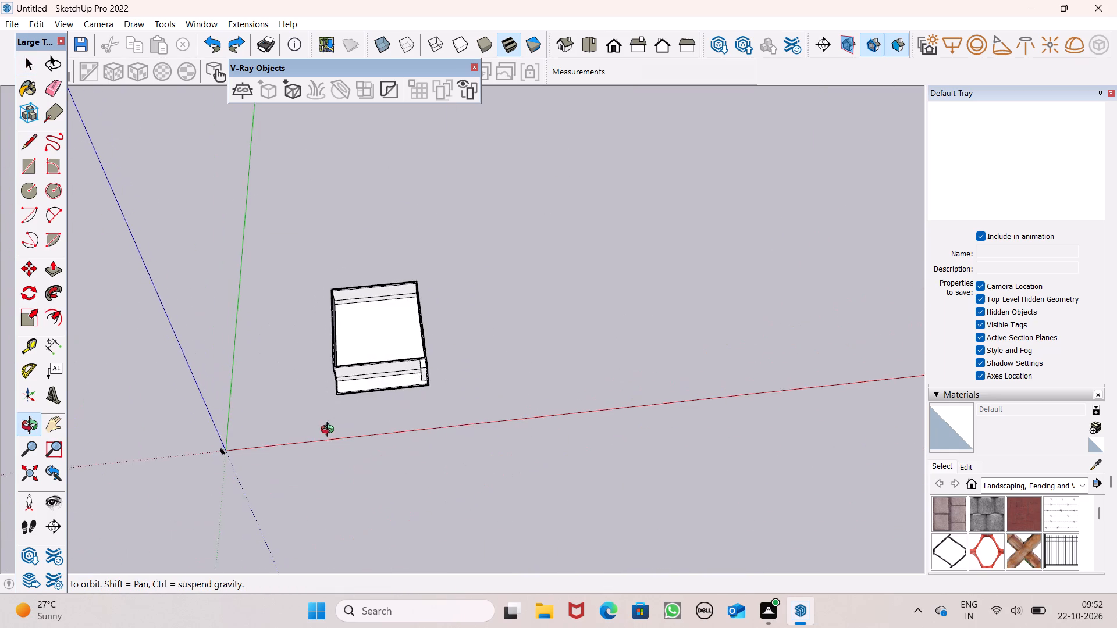
{"action": "middle_click_drag", "start_coordinate": [330, 431], "coordinate": [323, 427]}
{"action": "scroll", "coordinate": [332, 353], "scroll_direction": "up", "scroll_amount": 17}
{"action": "scroll", "coordinate": [328, 408], "scroll_direction": "up", "scroll_amount": 4}
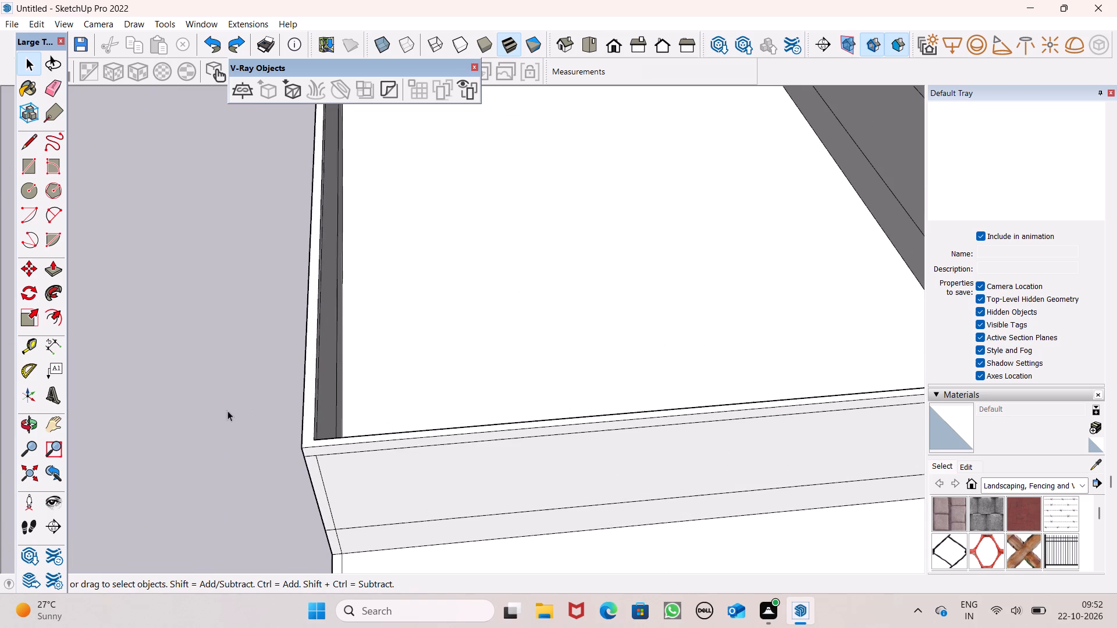
{"action": "left_click", "coordinate": [52, 272]}
{"action": "scroll", "coordinate": [301, 430], "scroll_direction": "up", "scroll_amount": 3}
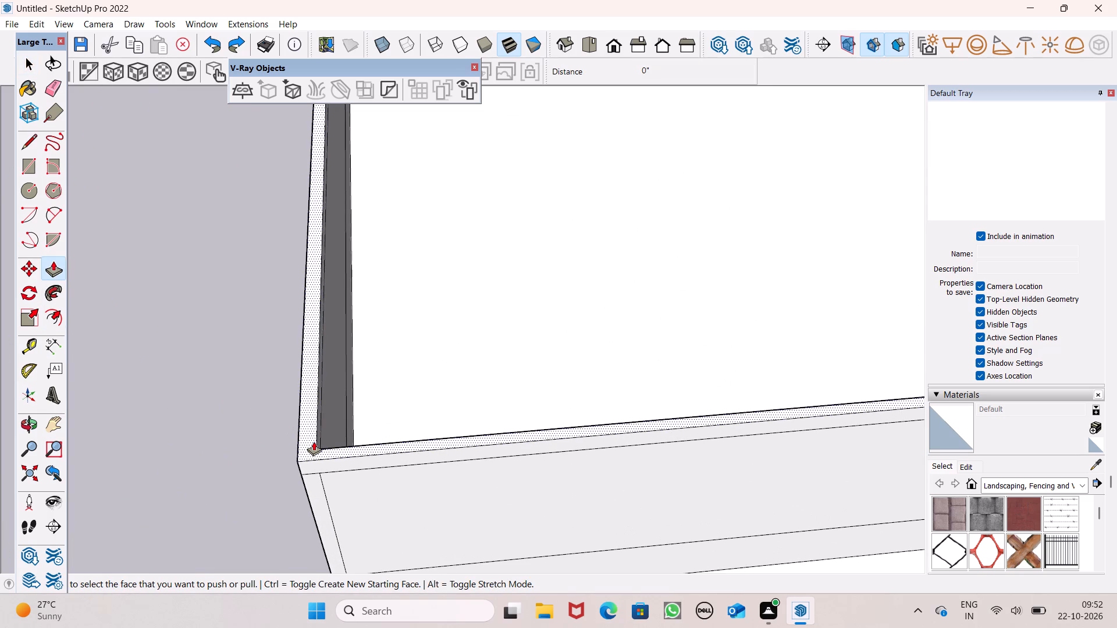
{"action": "left_click_drag", "start_coordinate": [314, 441], "coordinate": [291, 374], "text": "ctrl"}
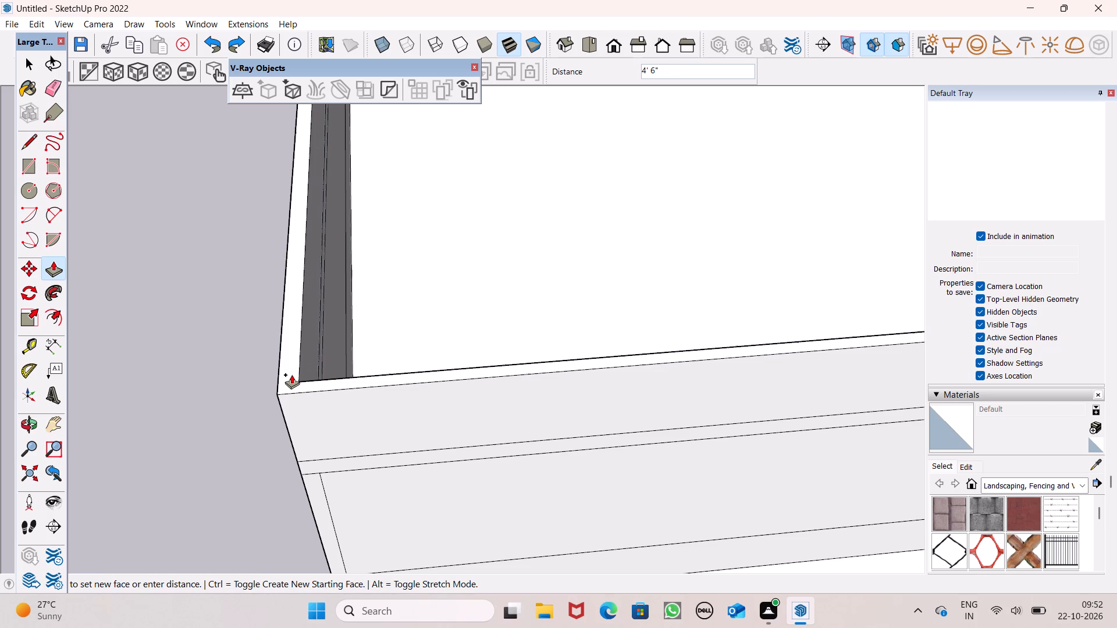
{"action": "left_click_drag", "start_coordinate": [291, 374], "coordinate": [290, 372], "text": "ctrl"}
{"action": "key", "text": "1"}
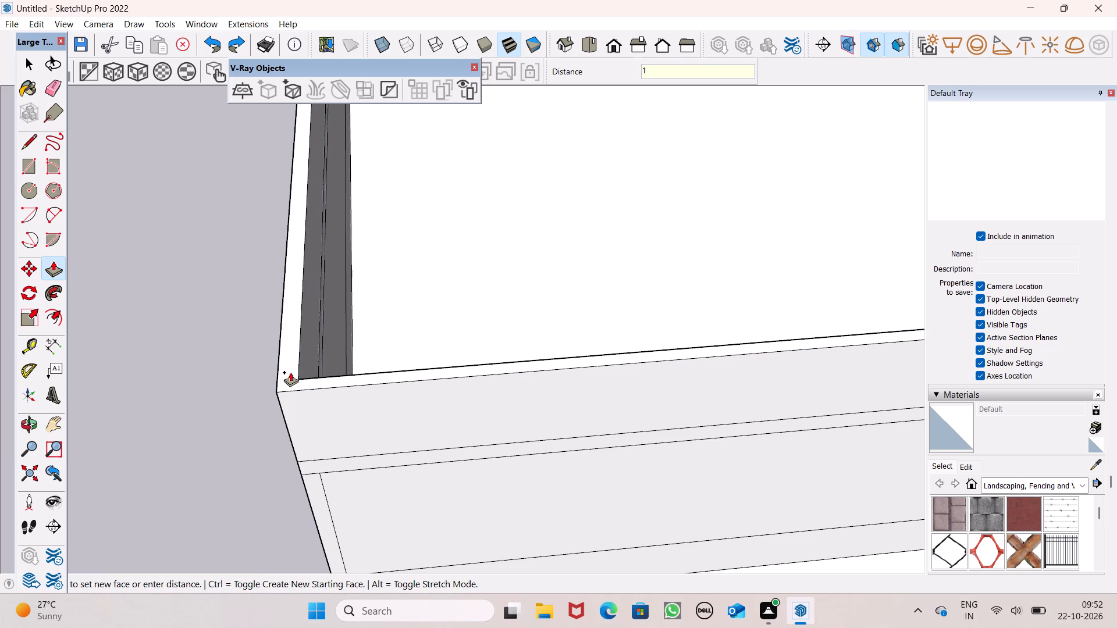
{"action": "left_click_drag", "start_coordinate": [290, 372], "coordinate": [290, 372], "text": "ctrl"}
{"action": "key", "text": "0"}
{"action": "key", "text": "apostrophe"}
{"action": "key", "text": "Return"}
Push/Pull the wall-top face up 1' to form a slab band above the first upper storey.
{"action": "scroll", "coordinate": [290, 372], "scroll_direction": "down", "scroll_amount": 11}
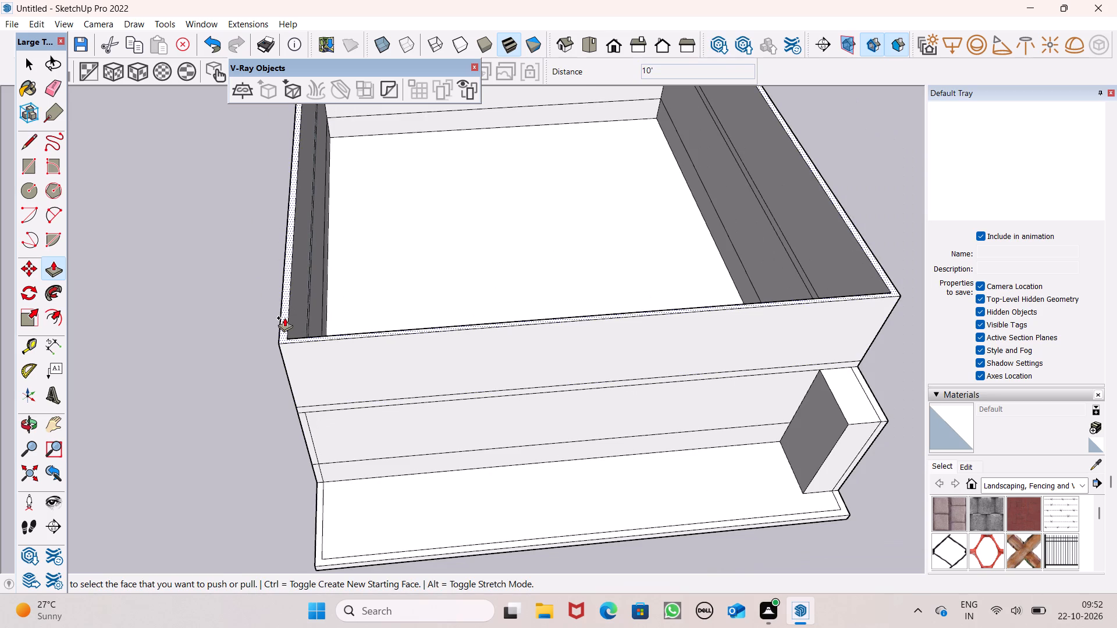
{"action": "left_click_drag", "start_coordinate": [285, 317], "coordinate": [286, 298]}
{"action": "type", "text": "1'"}
{"action": "key", "text": "Return"}
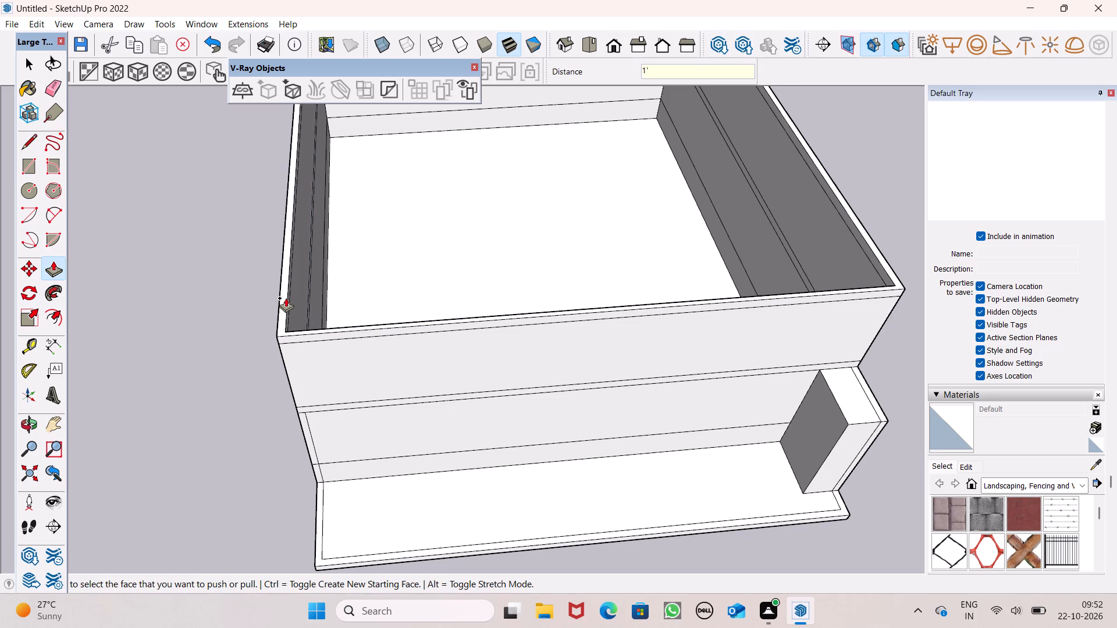
Push/Pull the wall-top face up 10' to form the second upper storey.
{"action": "scroll", "coordinate": [286, 302], "scroll_direction": "down", "scroll_amount": 2}
{"action": "scroll", "coordinate": [240, 306], "scroll_direction": "up", "scroll_amount": 4}
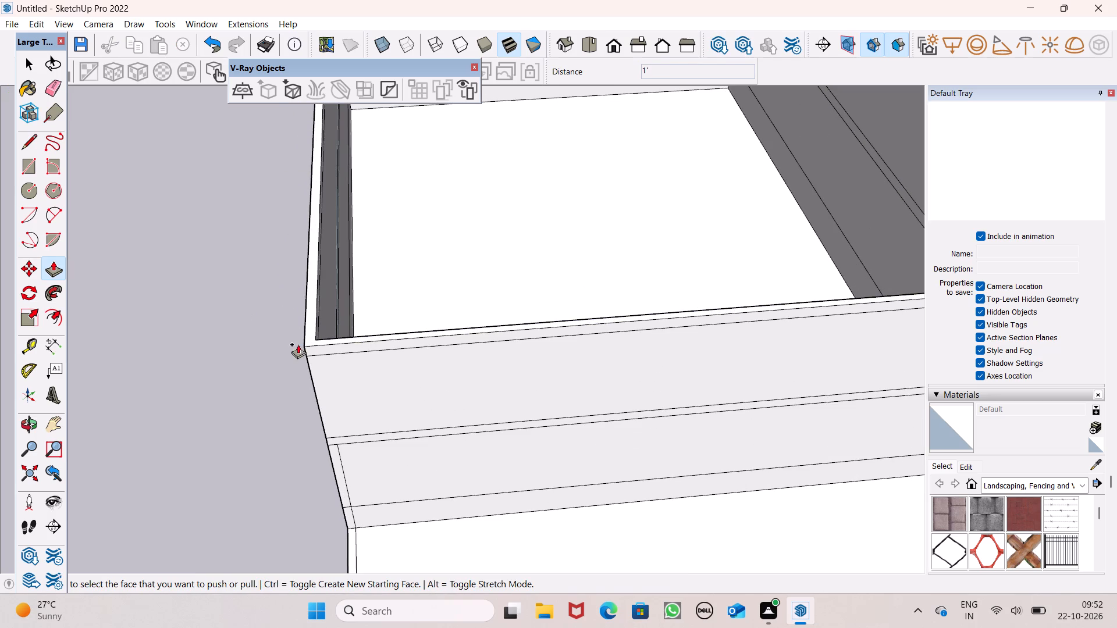
{"action": "left_click_drag", "start_coordinate": [310, 335], "coordinate": [290, 278]}
{"action": "type", "text": "10"}
{"action": "left_click_drag", "start_coordinate": [290, 278], "coordinate": [290, 277]}
{"action": "key", "text": "apostrophe"}
{"action": "key", "text": "Return"}
Check the second upper storey's height at the building corner with the Dimension tool.
{"action": "scroll", "coordinate": [290, 280], "scroll_direction": "down", "scroll_amount": 4}
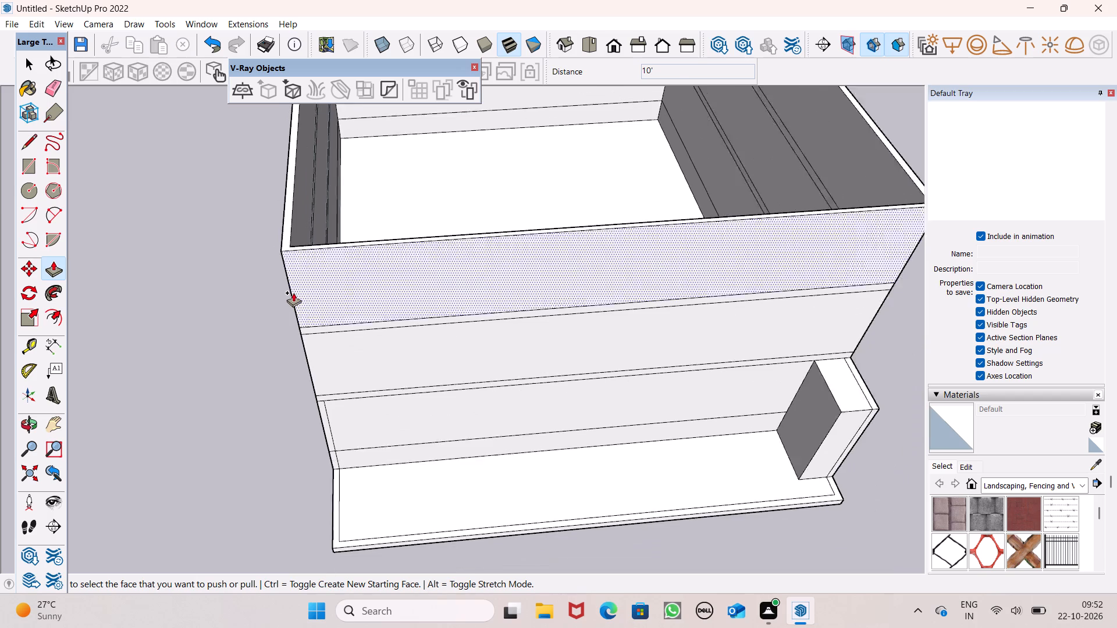
{"action": "scroll", "coordinate": [297, 295], "scroll_direction": "down", "scroll_amount": 8}
{"action": "middle_click_drag", "start_coordinate": [311, 374], "coordinate": [341, 154]}
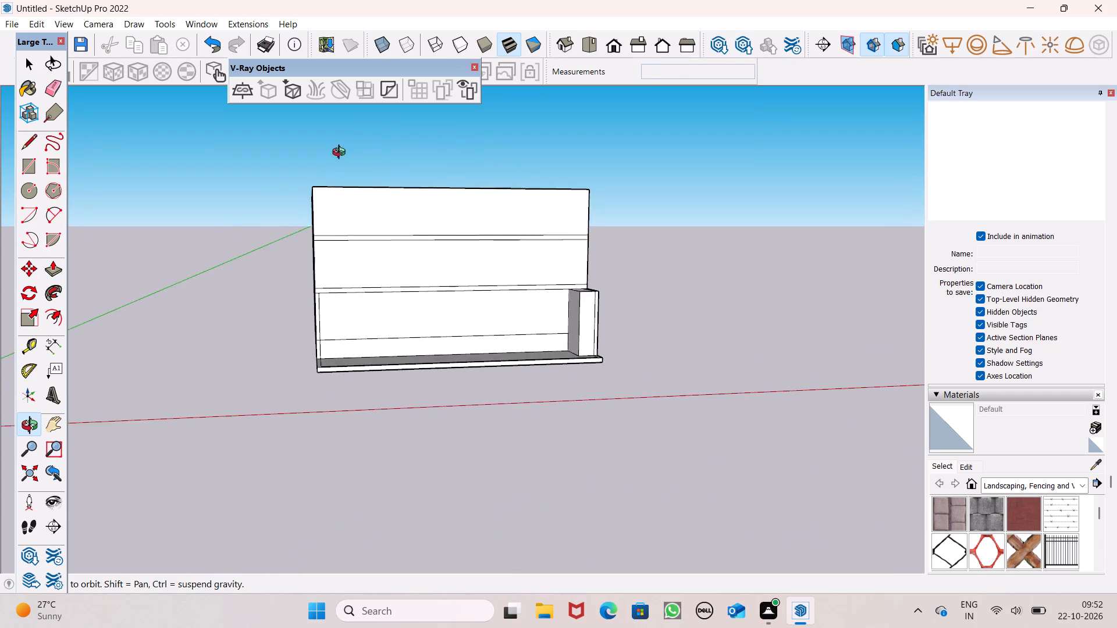
{"action": "middle_click_drag", "start_coordinate": [341, 154], "coordinate": [579, 251]}
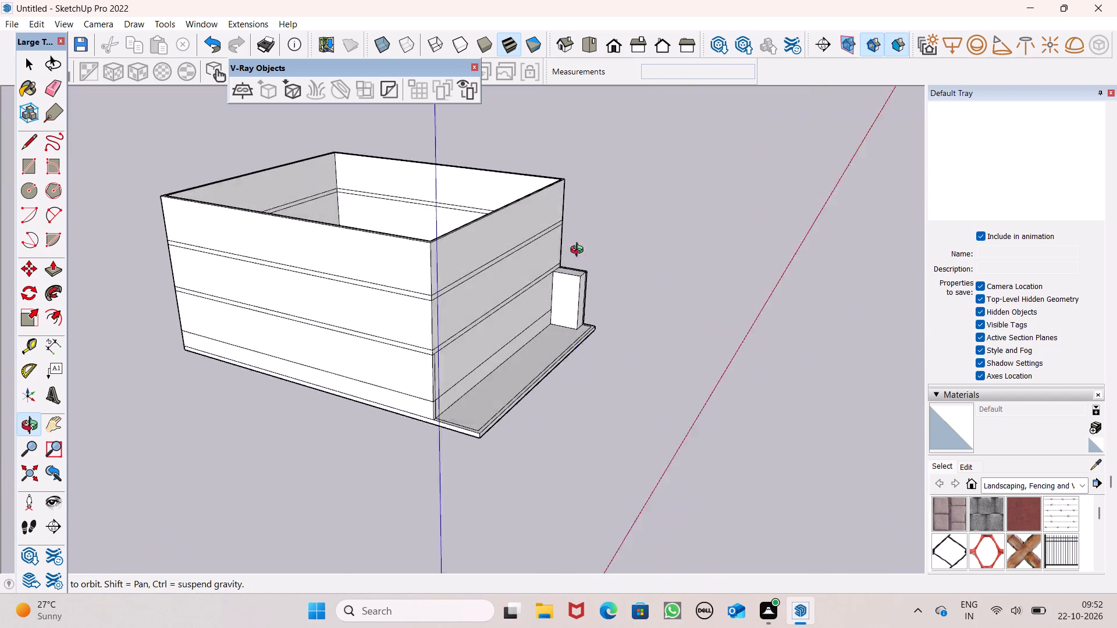
{"action": "middle_click_drag", "start_coordinate": [579, 251], "coordinate": [515, 286]}
{"action": "middle_click_drag", "start_coordinate": [509, 266], "coordinate": [528, 223]}
{"action": "scroll", "coordinate": [528, 223], "scroll_direction": "up", "scroll_amount": 1}
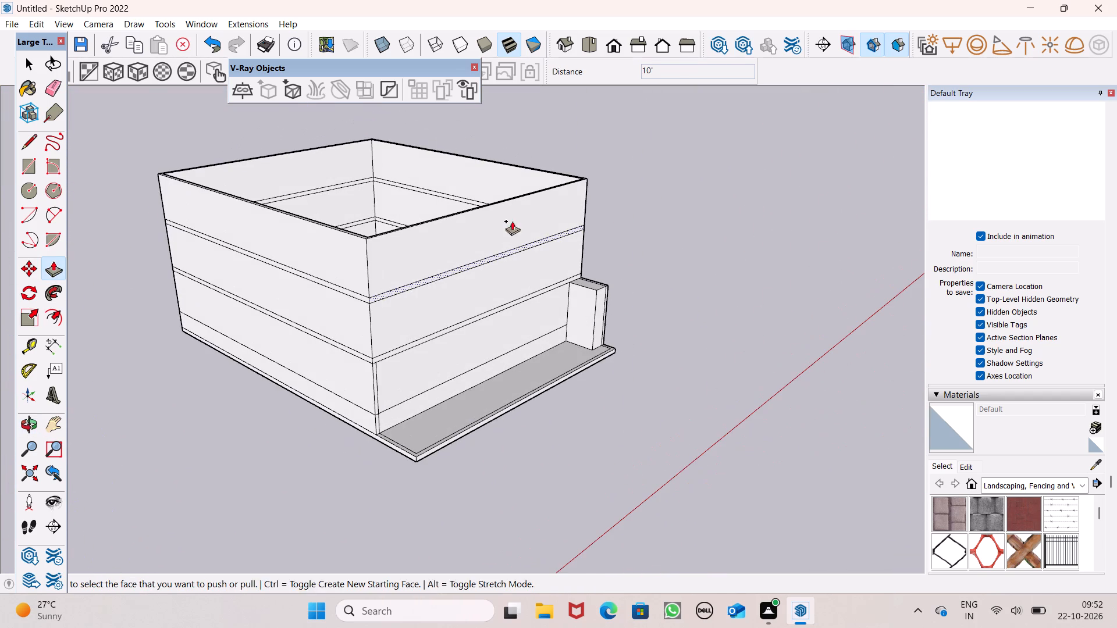
{"action": "left_click", "coordinate": [55, 345]}
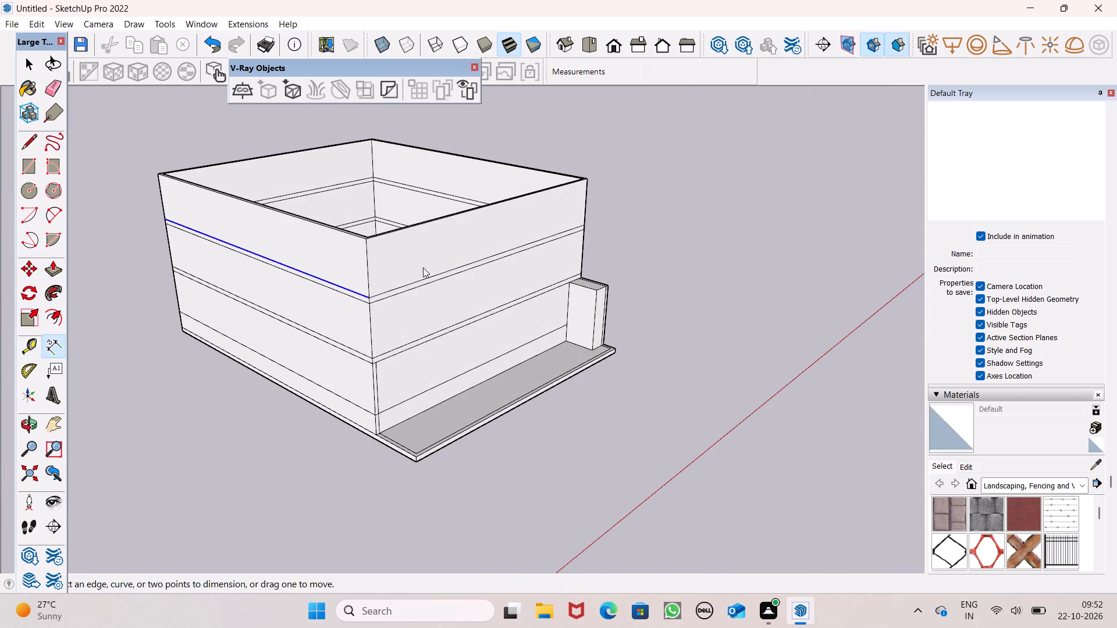
{"action": "scroll", "coordinate": [390, 254], "scroll_direction": "up", "scroll_amount": 12}
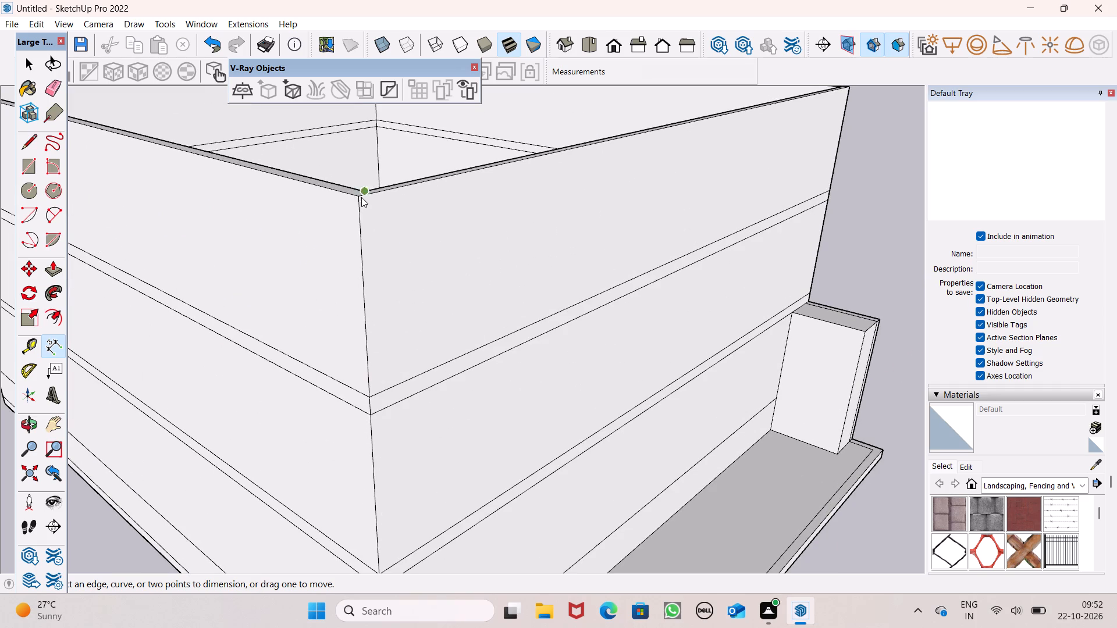
{"action": "left_click", "coordinate": [359, 199]}
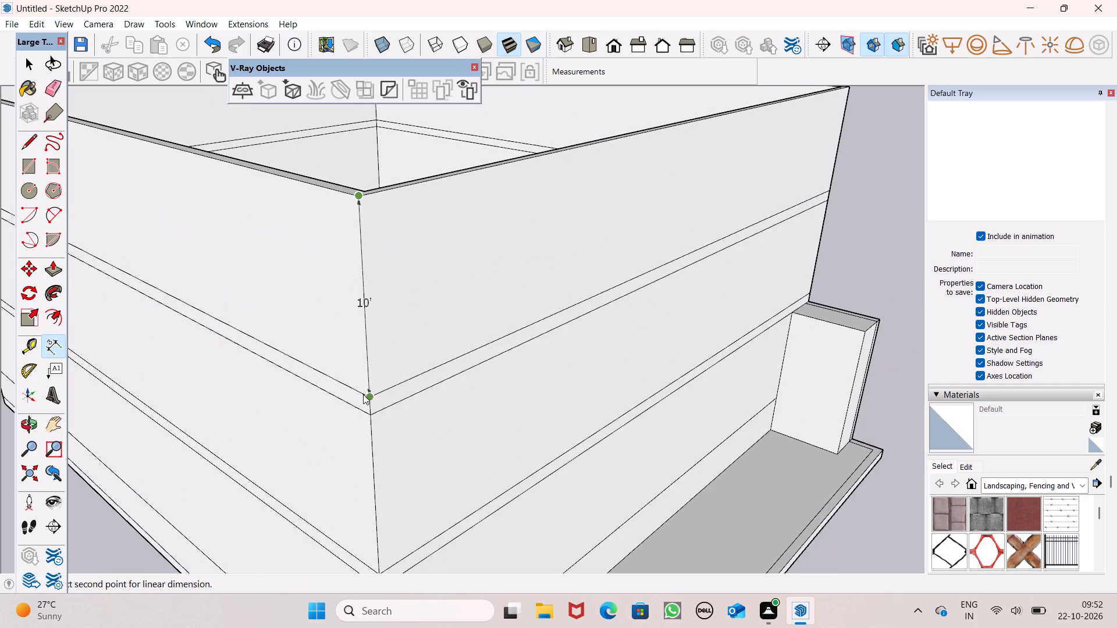
{"action": "key", "text": "space"}
Push/Pull the wall-top face up 1' to form a slab band above the second upper storey.
{"action": "scroll", "coordinate": [410, 334], "scroll_direction": "down", "scroll_amount": 7}
{"action": "scroll", "coordinate": [508, 351], "scroll_direction": "down", "scroll_amount": 4}
{"action": "middle_click_drag", "start_coordinate": [610, 368], "coordinate": [476, 423]}
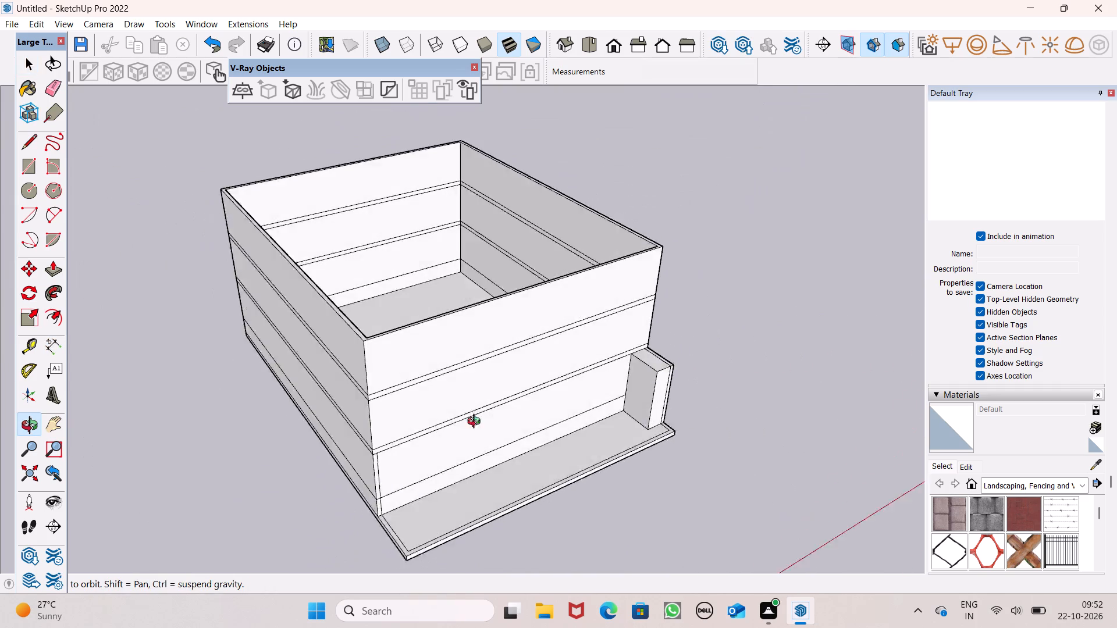
{"action": "middle_click_drag", "start_coordinate": [476, 423], "coordinate": [453, 430]}
{"action": "scroll", "coordinate": [453, 430], "scroll_direction": "up", "scroll_amount": 1}
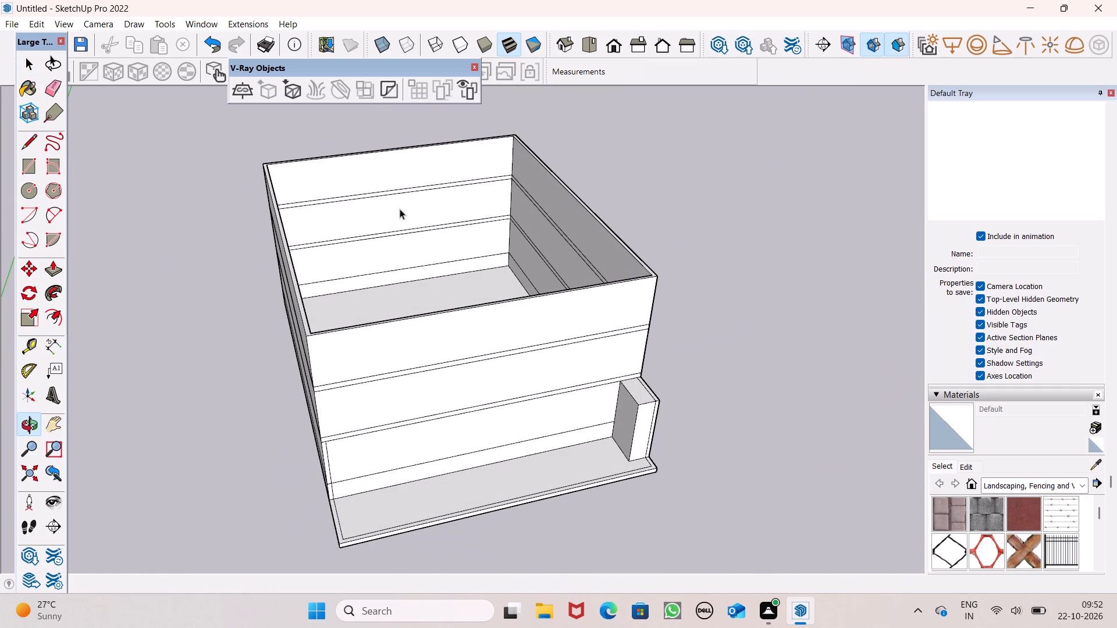
{"action": "scroll", "coordinate": [400, 209], "scroll_direction": "down", "scroll_amount": 2}
{"action": "scroll", "coordinate": [407, 233], "scroll_direction": "up", "scroll_amount": 1}
{"action": "middle_click_drag", "start_coordinate": [407, 233], "coordinate": [371, 384]}
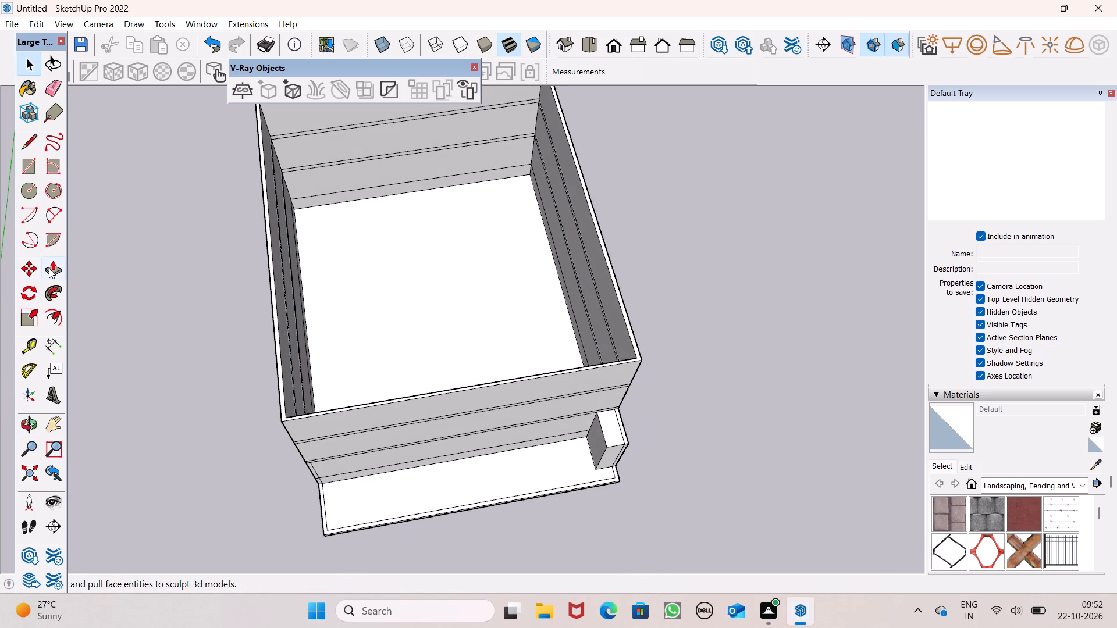
{"action": "left_click", "coordinate": [49, 268]}
{"action": "scroll", "coordinate": [259, 362], "scroll_direction": "up", "scroll_amount": 5}
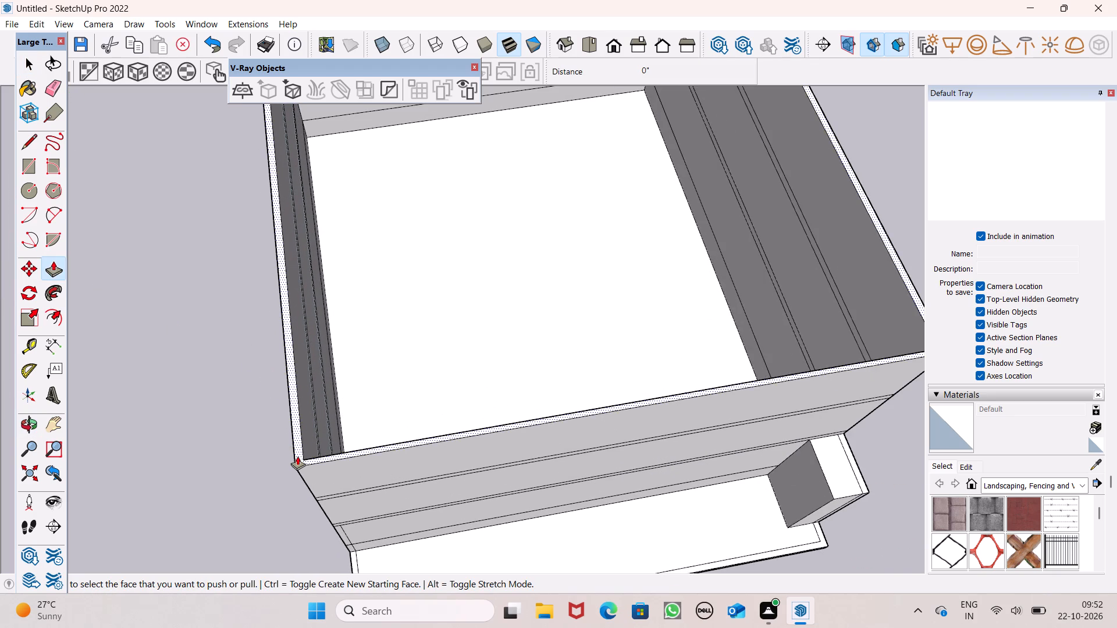
{"action": "left_click_drag", "start_coordinate": [300, 456], "coordinate": [267, 409]}
{"action": "key", "text": "1"}
{"action": "key", "text": "apostrophe"}
{"action": "key", "text": "Return"}
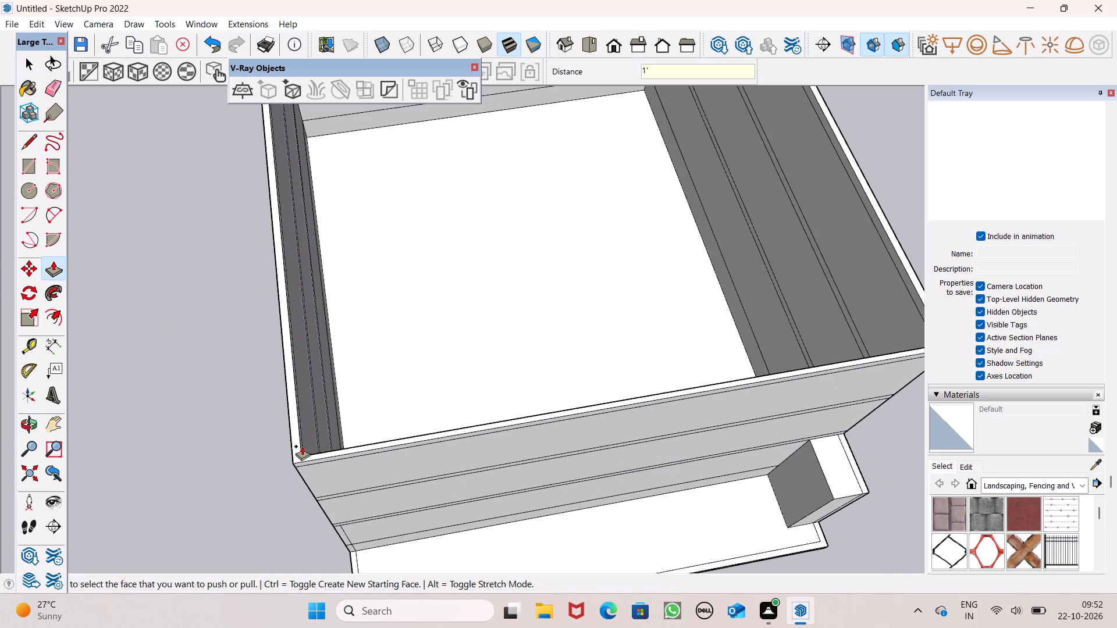
Push/Pull the wall-top face up 10' to form the third upper storey.
{"action": "left_click_drag", "start_coordinate": [300, 452], "coordinate": [296, 394]}
{"action": "type", "text": "10'"}
{"action": "key", "text": "Return"}
Push/Pull the wall-top face up 1' to form a slab band above the third upper storey.
{"action": "scroll", "coordinate": [294, 388], "scroll_direction": "down", "scroll_amount": 5}
{"action": "middle_click_drag", "start_coordinate": [348, 419], "coordinate": [336, 362]}
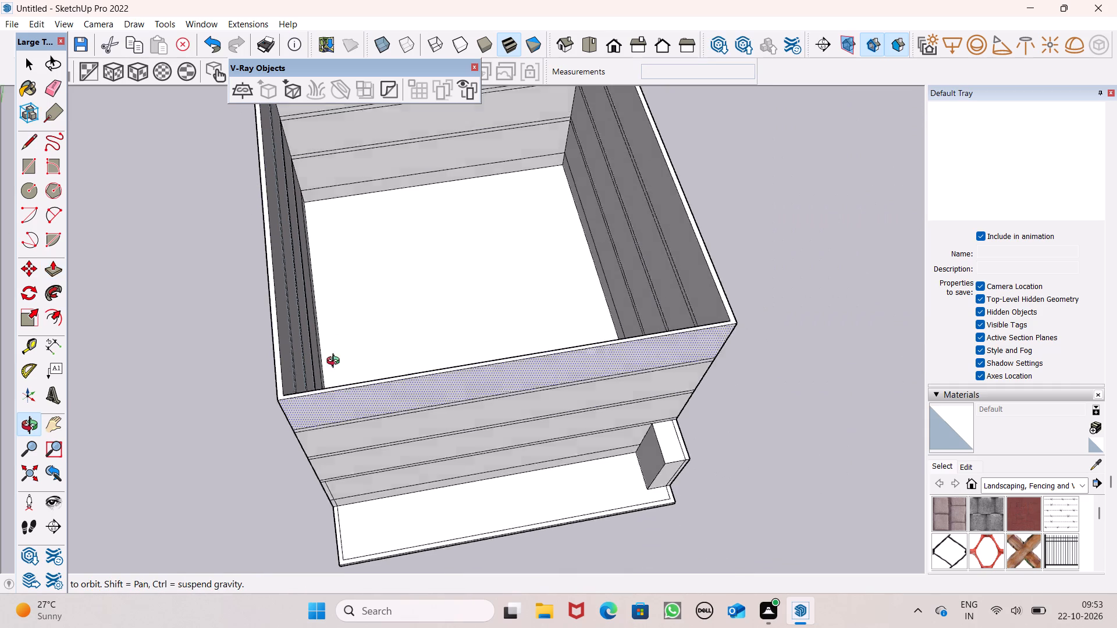
{"action": "middle_click_drag", "start_coordinate": [336, 362], "coordinate": [323, 195]}
{"action": "scroll", "coordinate": [347, 291], "scroll_direction": "down", "scroll_amount": 3}
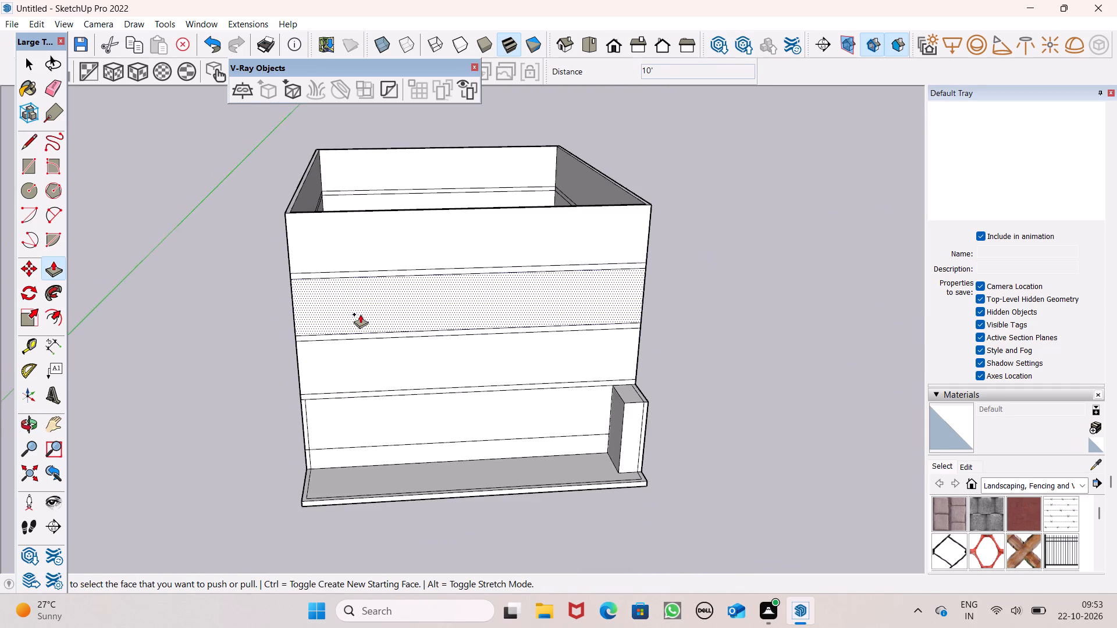
{"action": "middle_click_drag", "start_coordinate": [364, 322], "coordinate": [392, 524]}
{"action": "scroll", "coordinate": [319, 401], "scroll_direction": "up", "scroll_amount": 6}
{"action": "left_click_drag", "start_coordinate": [293, 368], "coordinate": [293, 351]}
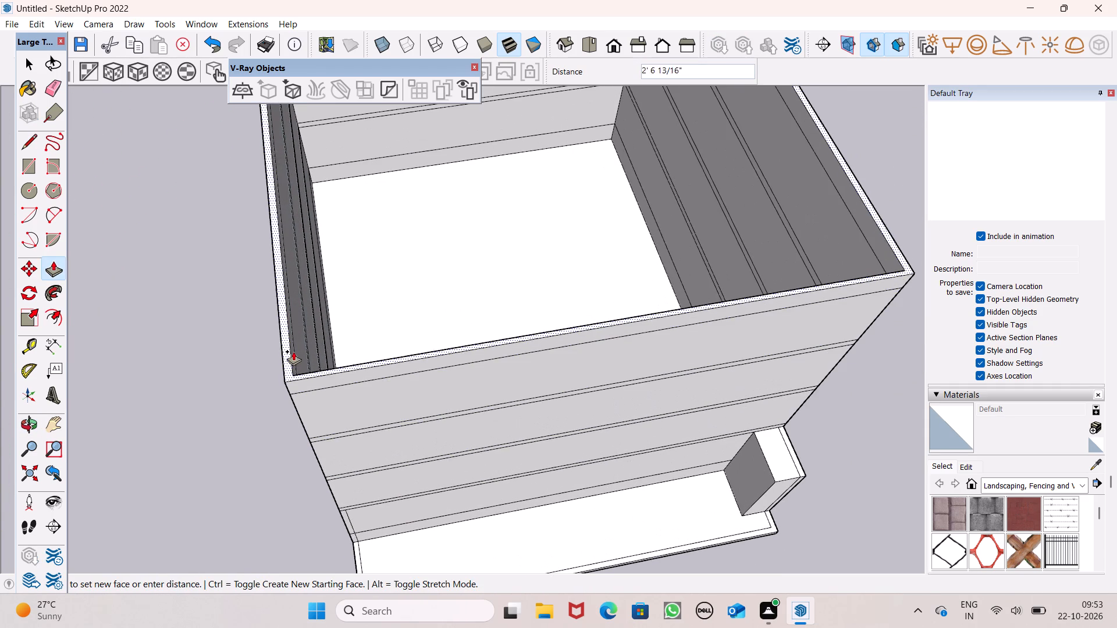
{"action": "left_click_drag", "start_coordinate": [293, 351], "coordinate": [293, 348]}
{"action": "key", "text": "1"}
{"action": "key", "text": "apostrophe"}
{"action": "key", "text": "Return"}
Push/Pull the wall-top face up 10' to form the fourth upper storey.
{"action": "left_click_drag", "start_coordinate": [289, 380], "coordinate": [283, 321]}
{"action": "type", "text": "10'"}
{"action": "key", "text": "Return"}
{"action": "scroll", "coordinate": [283, 321], "scroll_direction": "down", "scroll_amount": 3}
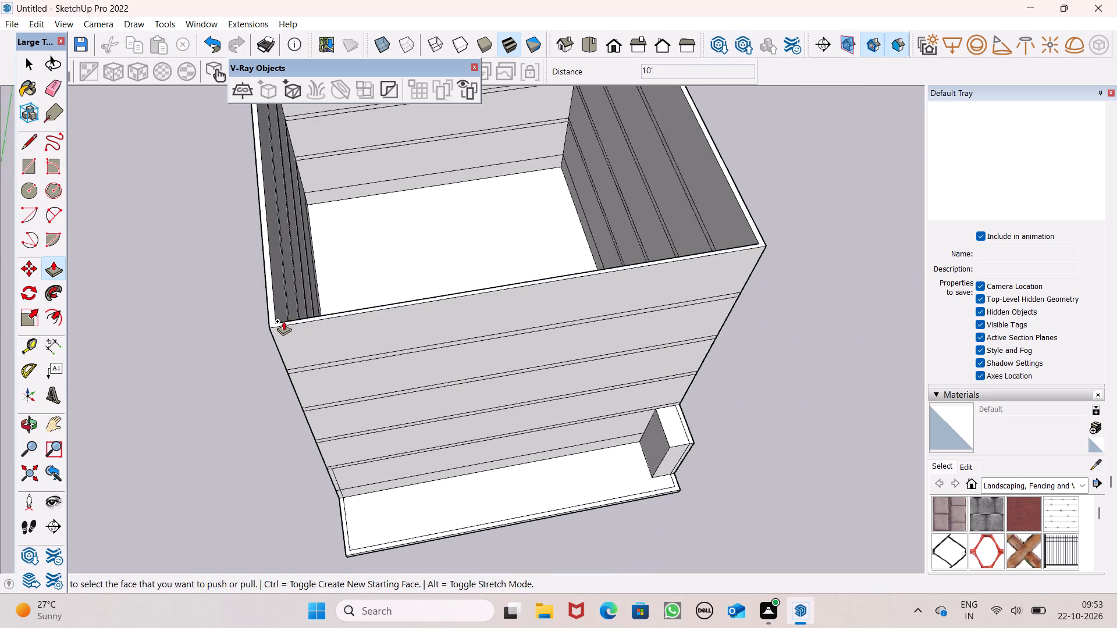
{"action": "scroll", "coordinate": [283, 321], "scroll_direction": "down", "scroll_amount": 2}
{"action": "middle_click_drag", "start_coordinate": [555, 402], "coordinate": [538, 284]}
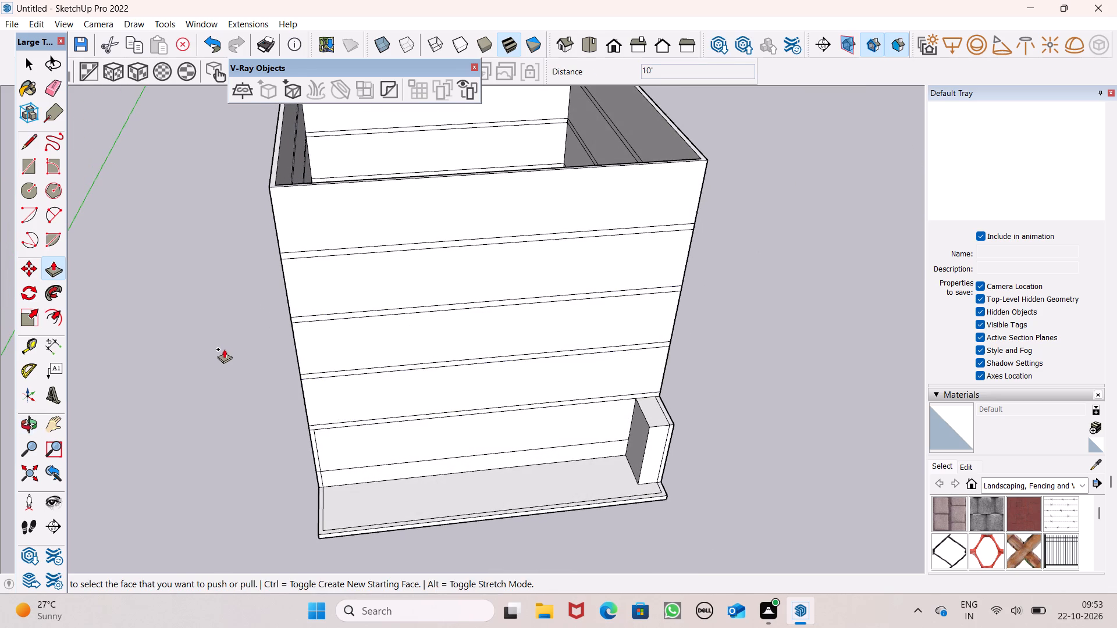
{"action": "key", "text": "space"}
Draw a 44' vertical line on the side wall from its top edge to the bottom edge of the lowest slab band.
{"action": "scroll", "coordinate": [224, 354], "scroll_direction": "down", "scroll_amount": 2}
{"action": "middle_click_drag", "start_coordinate": [323, 407], "coordinate": [346, 242]}
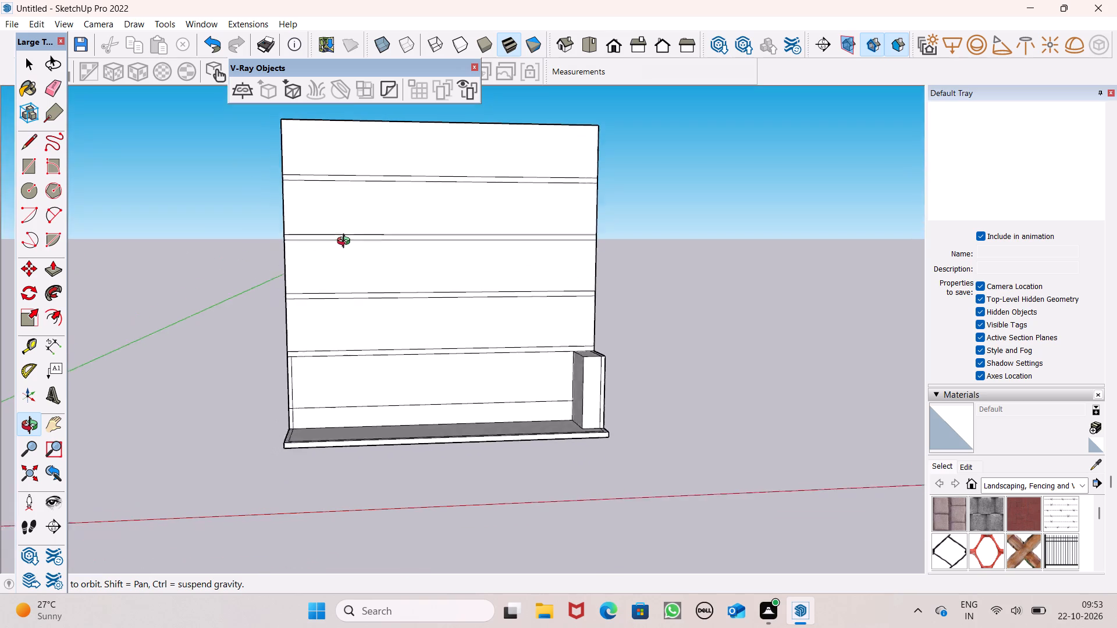
{"action": "middle_click_drag", "start_coordinate": [346, 242], "coordinate": [535, 342]}
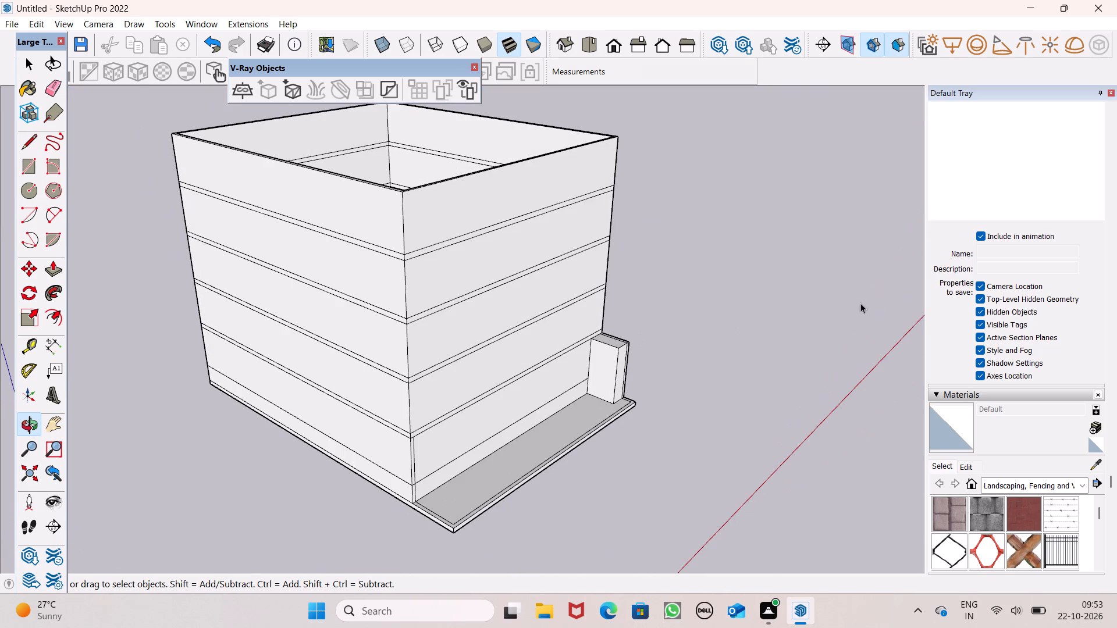
{"action": "middle_click_drag", "start_coordinate": [484, 373], "coordinate": [683, 319]}
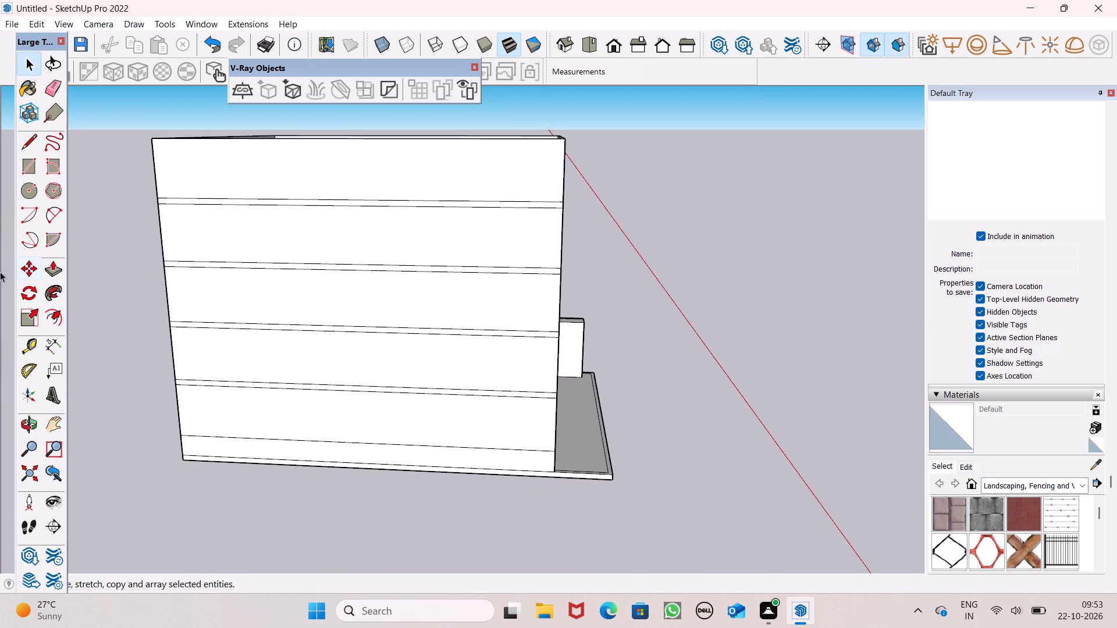
{"action": "left_click", "coordinate": [29, 141]}
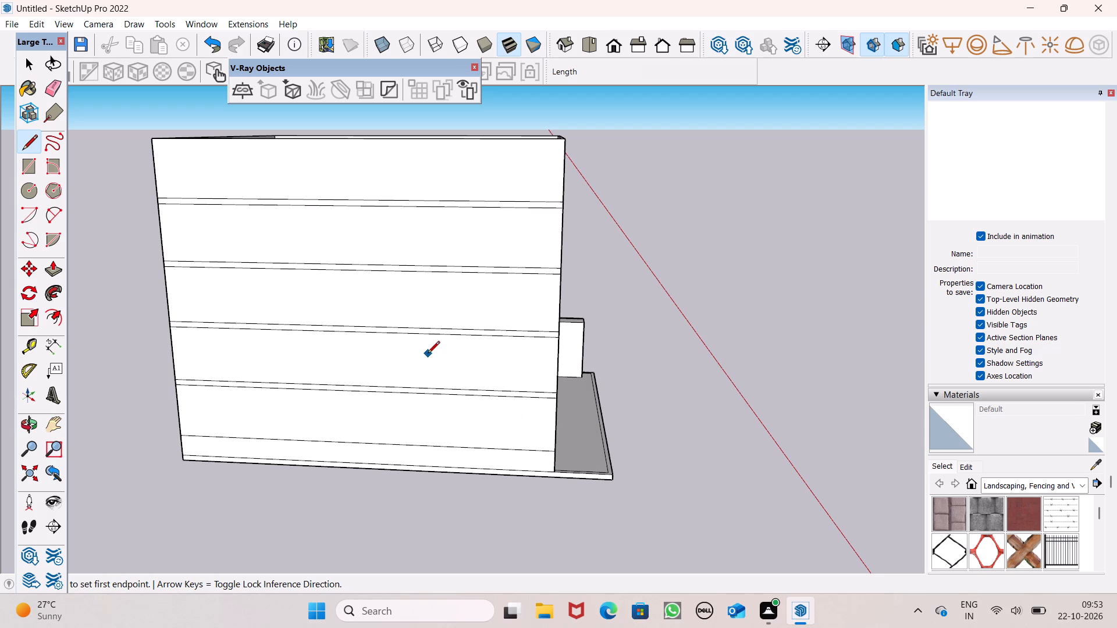
{"action": "scroll", "coordinate": [454, 384], "scroll_direction": "up", "scroll_amount": 1}
{"action": "middle_click_drag", "start_coordinate": [454, 384], "coordinate": [549, 424]}
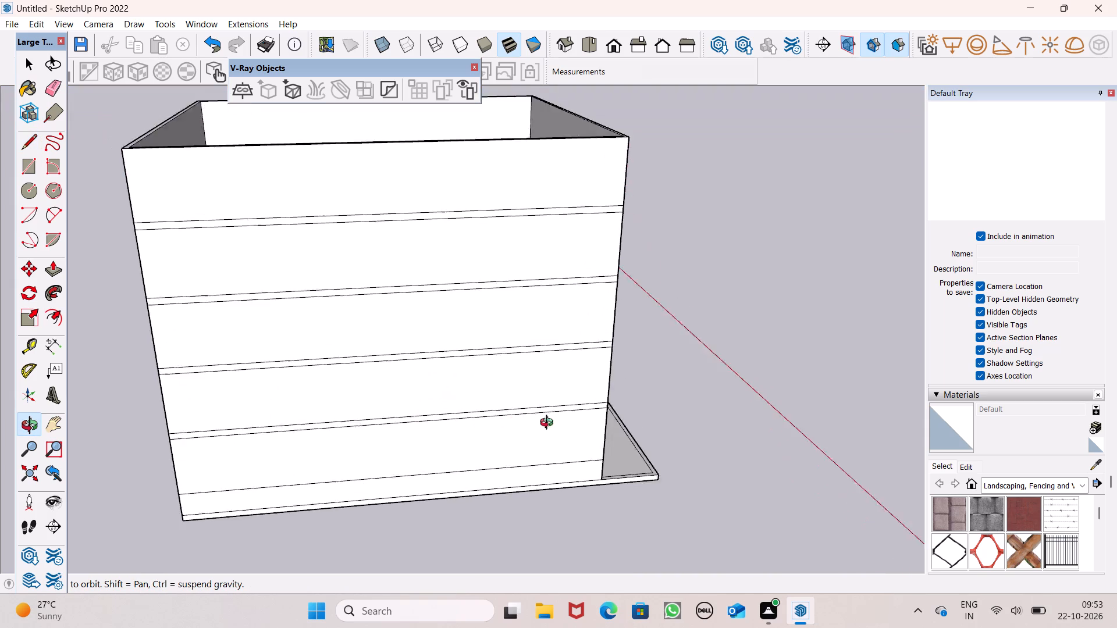
{"action": "middle_click_drag", "start_coordinate": [549, 424], "coordinate": [523, 434]}
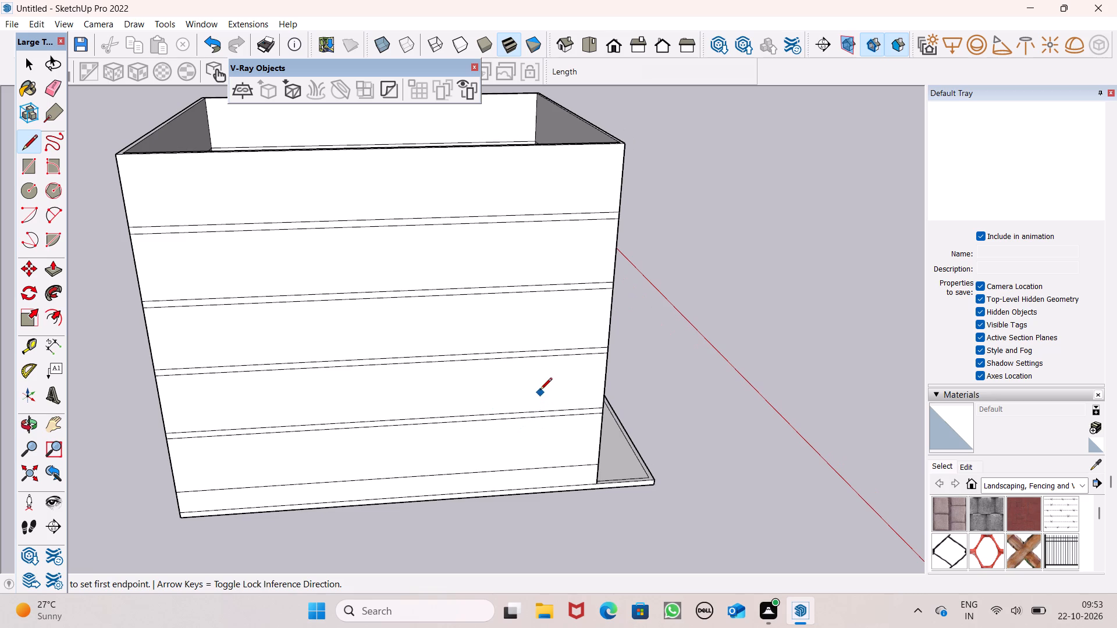
{"action": "scroll", "coordinate": [679, 383], "scroll_direction": "up", "scroll_amount": 1}
{"action": "middle_click_drag", "start_coordinate": [679, 383], "coordinate": [683, 317]}
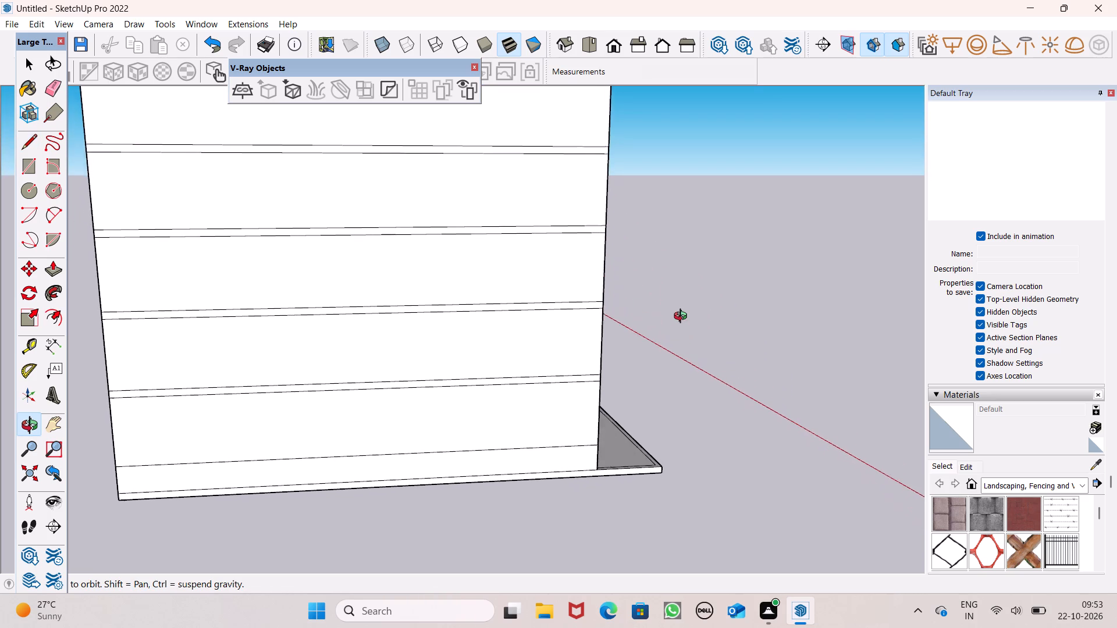
{"action": "middle_click_drag", "start_coordinate": [683, 317], "coordinate": [683, 323]}
{"action": "scroll", "coordinate": [683, 323], "scroll_direction": "down", "scroll_amount": 1}
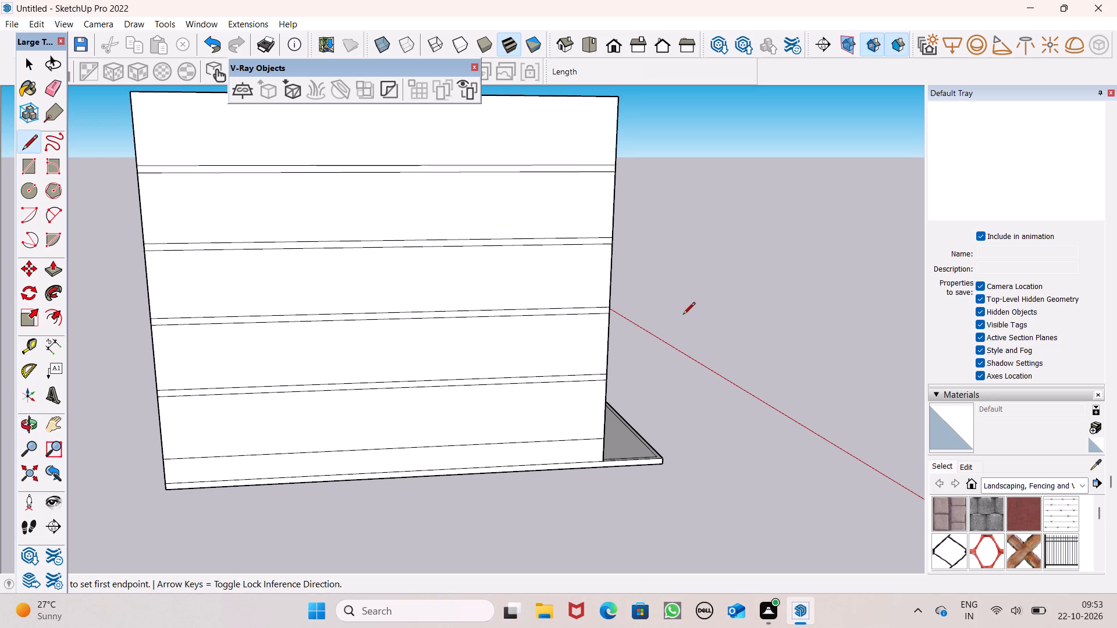
{"action": "scroll", "coordinate": [522, 307], "scroll_direction": "down", "scroll_amount": 3}
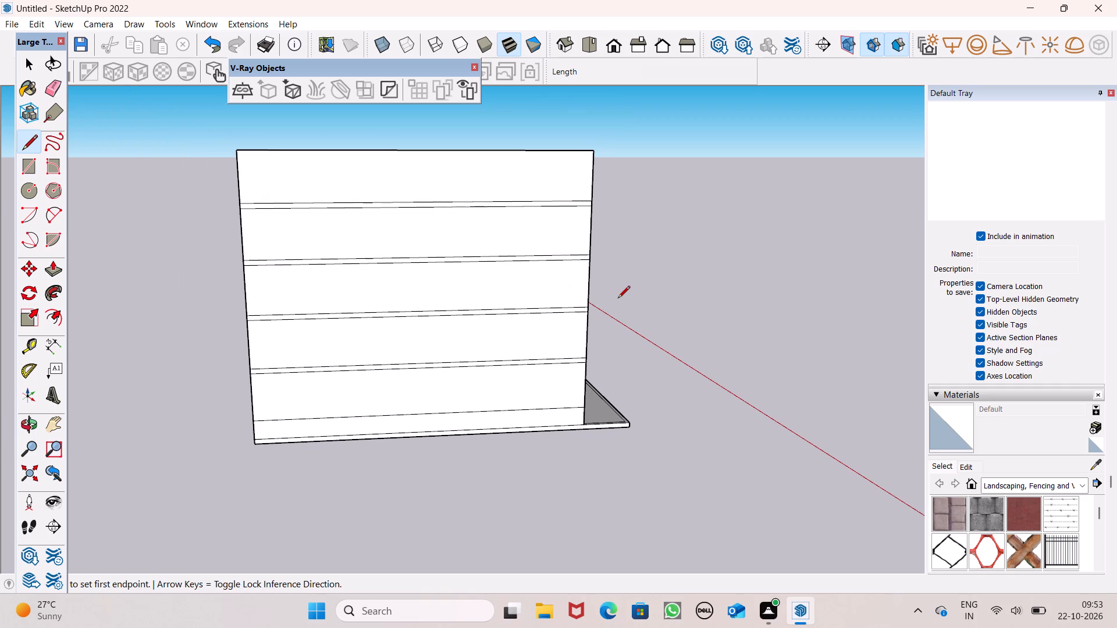
{"action": "scroll", "coordinate": [616, 295], "scroll_direction": "up", "scroll_amount": 2}
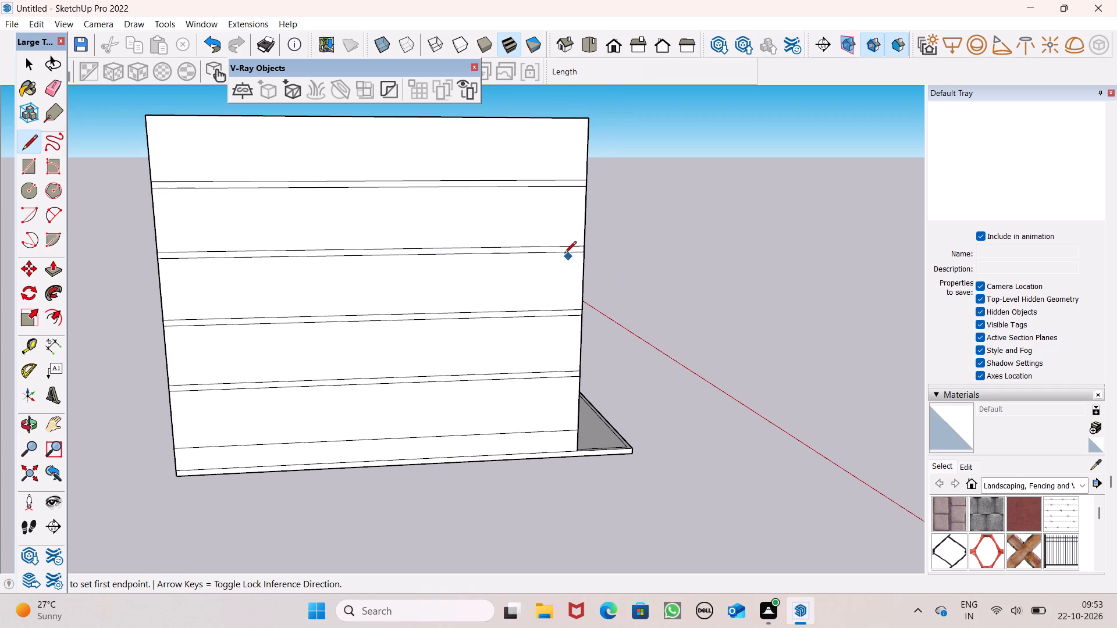
{"action": "scroll", "coordinate": [699, 399], "scroll_direction": "up", "scroll_amount": 3}
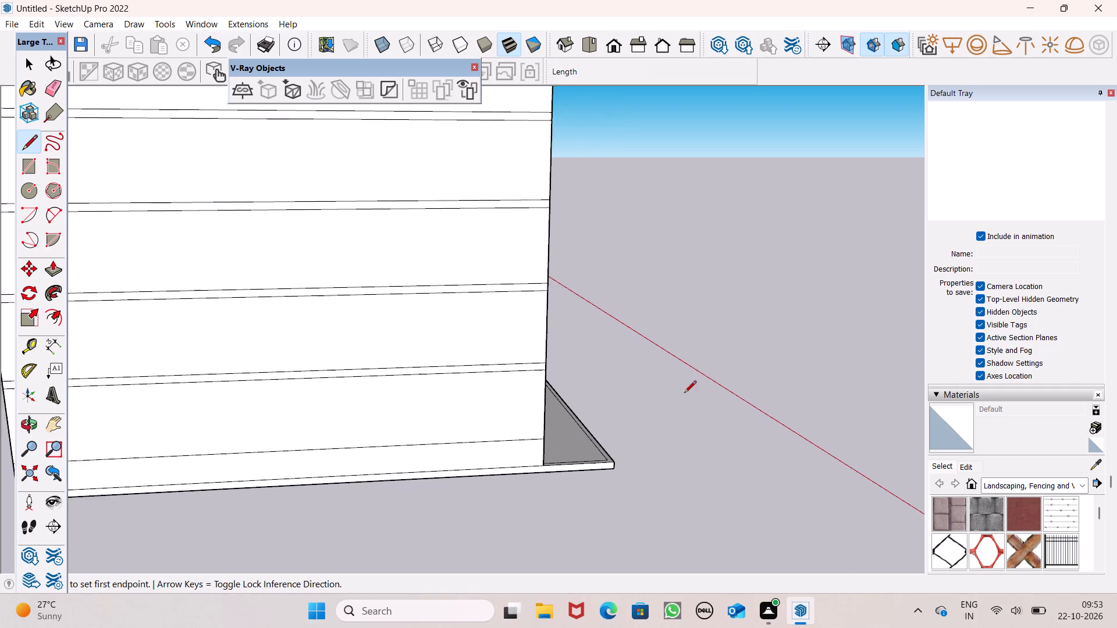
{"action": "scroll", "coordinate": [684, 394], "scroll_direction": "up", "scroll_amount": 1}
{"action": "scroll", "coordinate": [662, 385], "scroll_direction": "down", "scroll_amount": 5}
{"action": "middle_click_drag", "start_coordinate": [664, 409], "coordinate": [599, 409]}
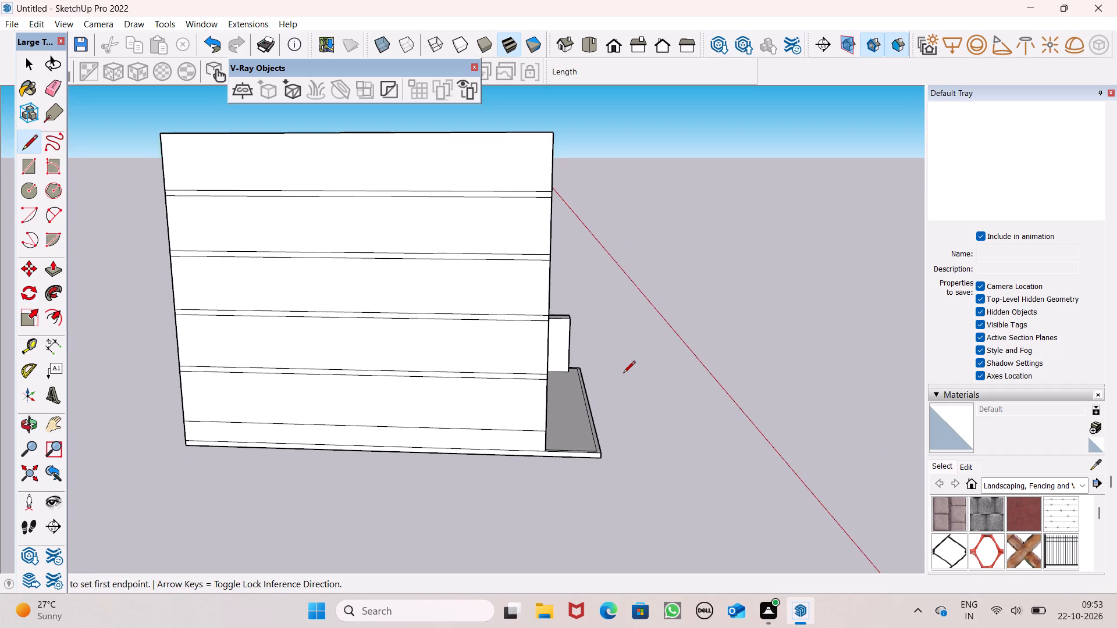
{"action": "scroll", "coordinate": [623, 374], "scroll_direction": "down", "scroll_amount": 4}
{"action": "middle_click_drag", "start_coordinate": [633, 324], "coordinate": [742, 291]}
{"action": "scroll", "coordinate": [475, 279], "scroll_direction": "up", "scroll_amount": 1}
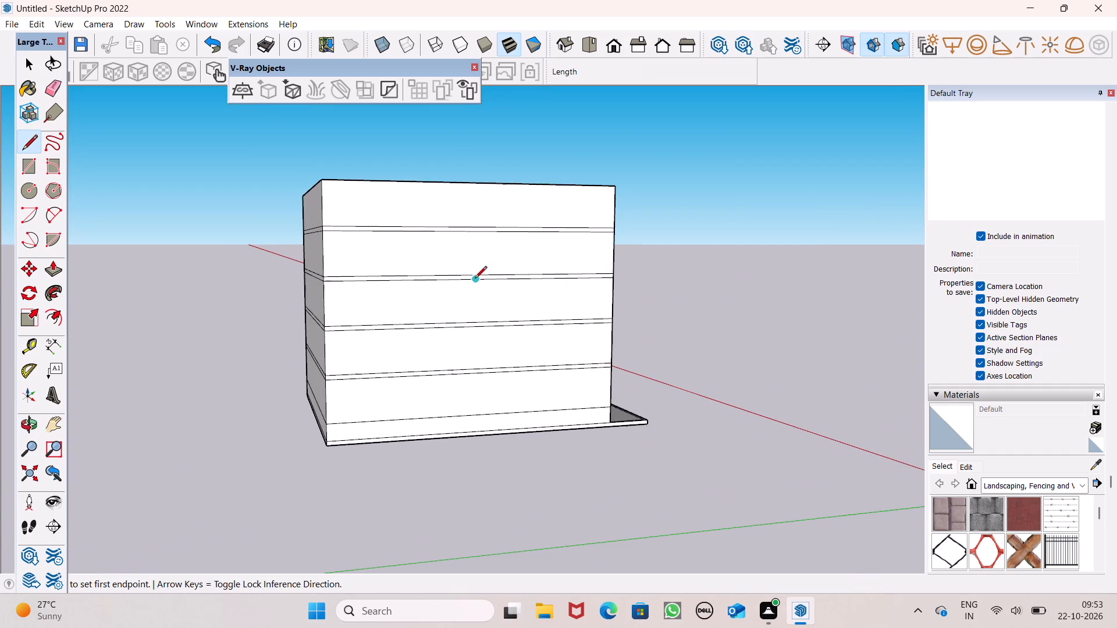
{"action": "scroll", "coordinate": [645, 145], "scroll_direction": "up", "scroll_amount": 3}
{"action": "scroll", "coordinate": [677, 217], "scroll_direction": "down", "scroll_amount": 3}
{"action": "middle_click_drag", "start_coordinate": [722, 307], "coordinate": [696, 313]}
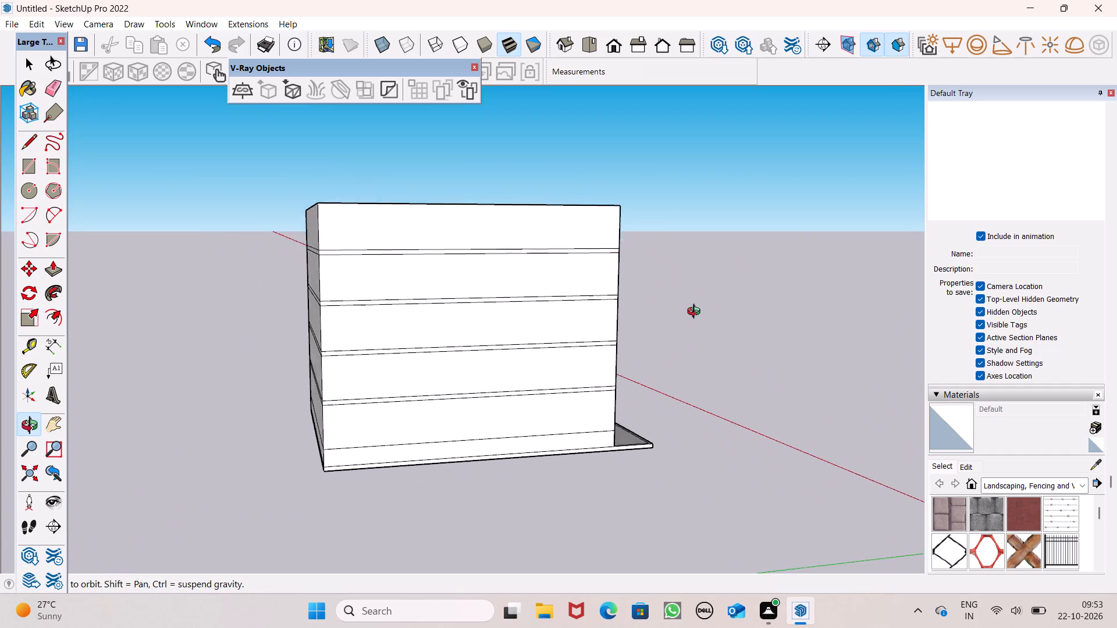
{"action": "middle_click_drag", "start_coordinate": [696, 313], "coordinate": [695, 312]}
{"action": "scroll", "coordinate": [664, 352], "scroll_direction": "up", "scroll_amount": 4}
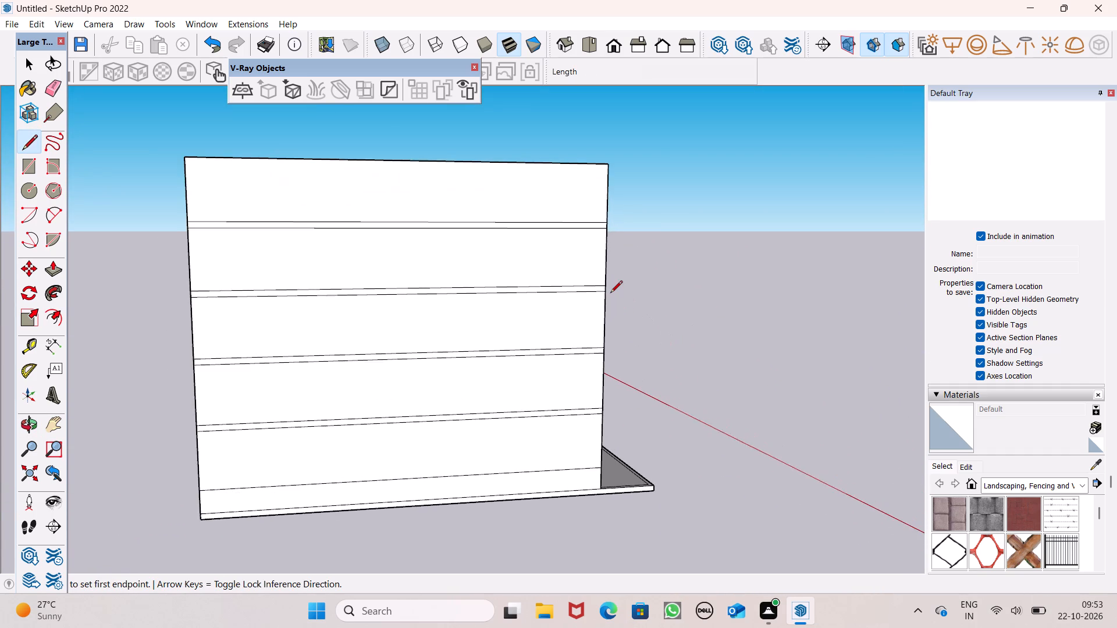
{"action": "scroll", "coordinate": [610, 294], "scroll_direction": "up", "scroll_amount": 1}
{"action": "middle_click_drag", "start_coordinate": [581, 266], "coordinate": [523, 284]}
{"action": "scroll", "coordinate": [523, 281], "scroll_direction": "up", "scroll_amount": 1}
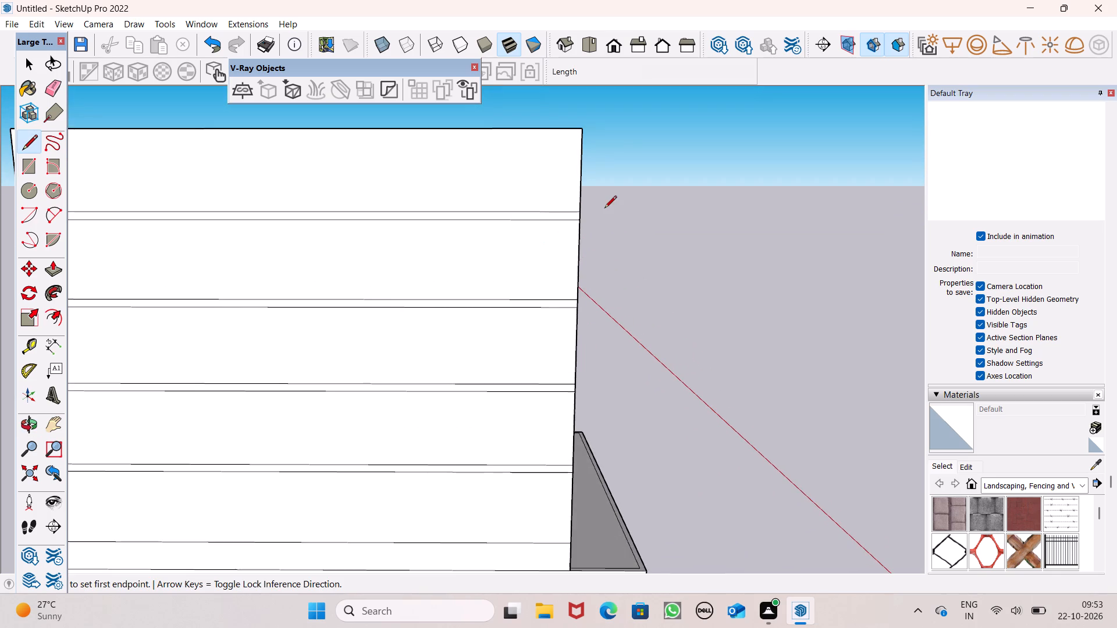
{"action": "scroll", "coordinate": [604, 209], "scroll_direction": "down", "scroll_amount": 1}
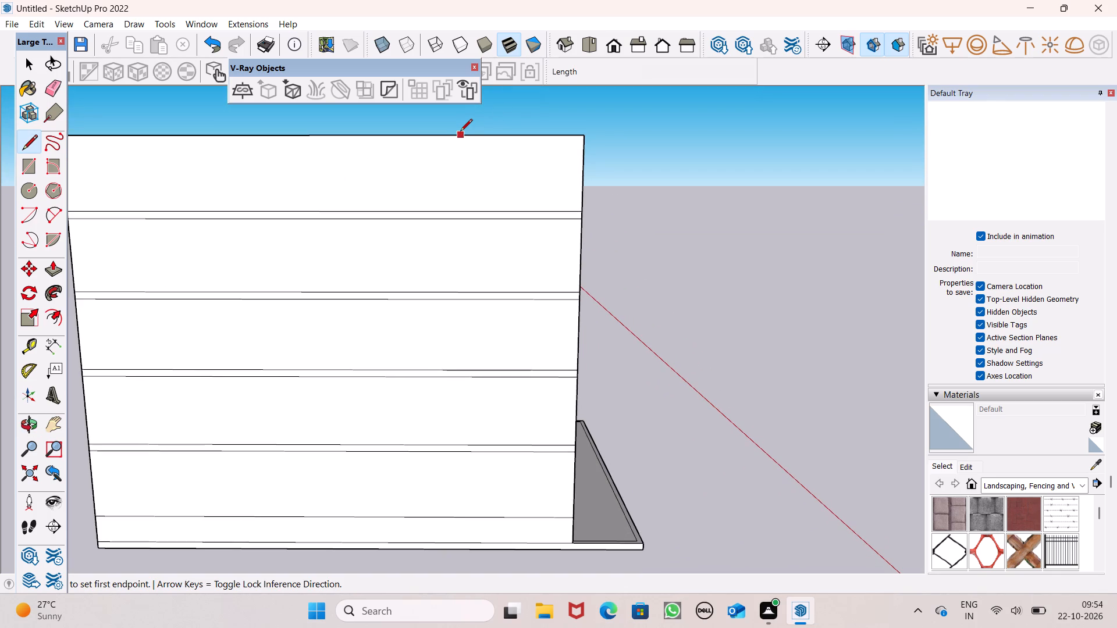
{"action": "left_click", "coordinate": [460, 137]}
{"action": "scroll", "coordinate": [598, 154], "scroll_direction": "down", "scroll_amount": 7}
{"action": "scroll", "coordinate": [507, 319], "scroll_direction": "up", "scroll_amount": 4}
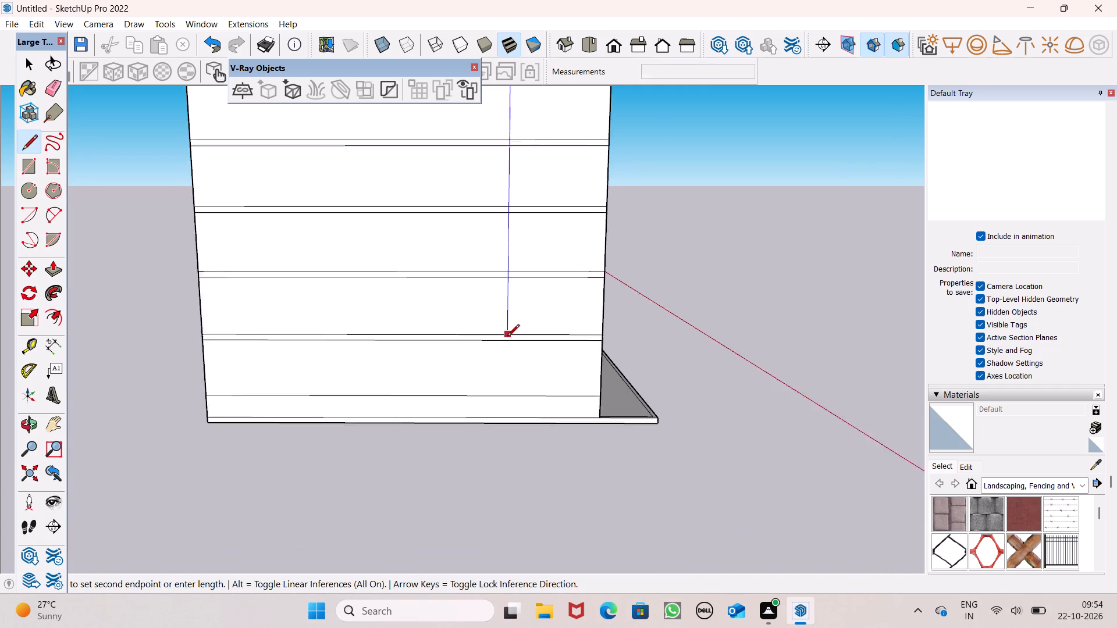
{"action": "scroll", "coordinate": [507, 337], "scroll_direction": "up", "scroll_amount": 6}
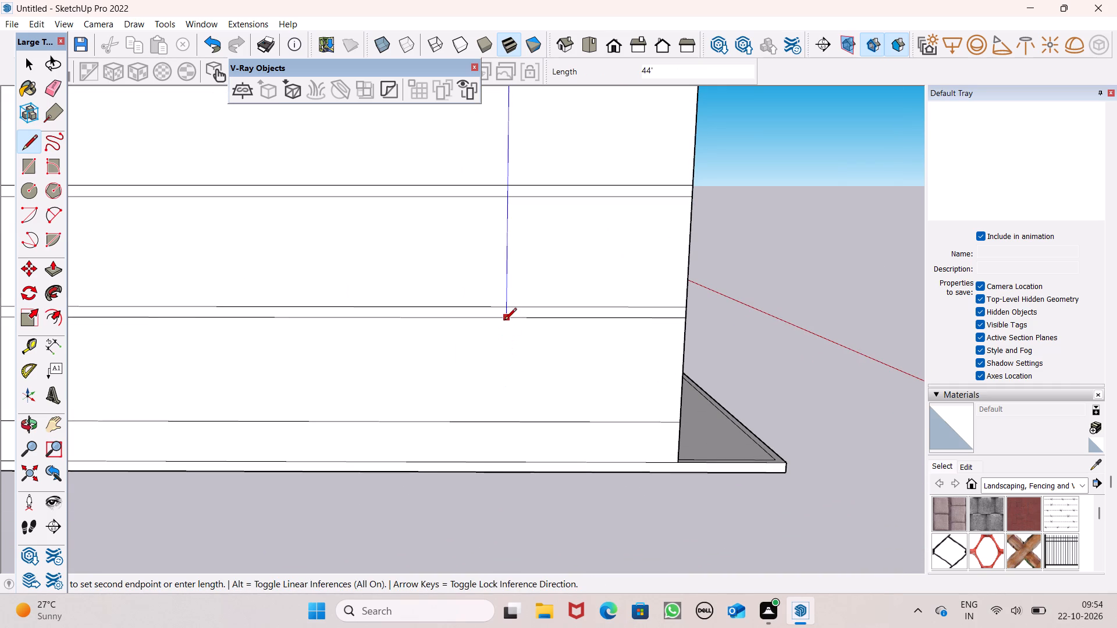
{"action": "left_click", "coordinate": [504, 321]}
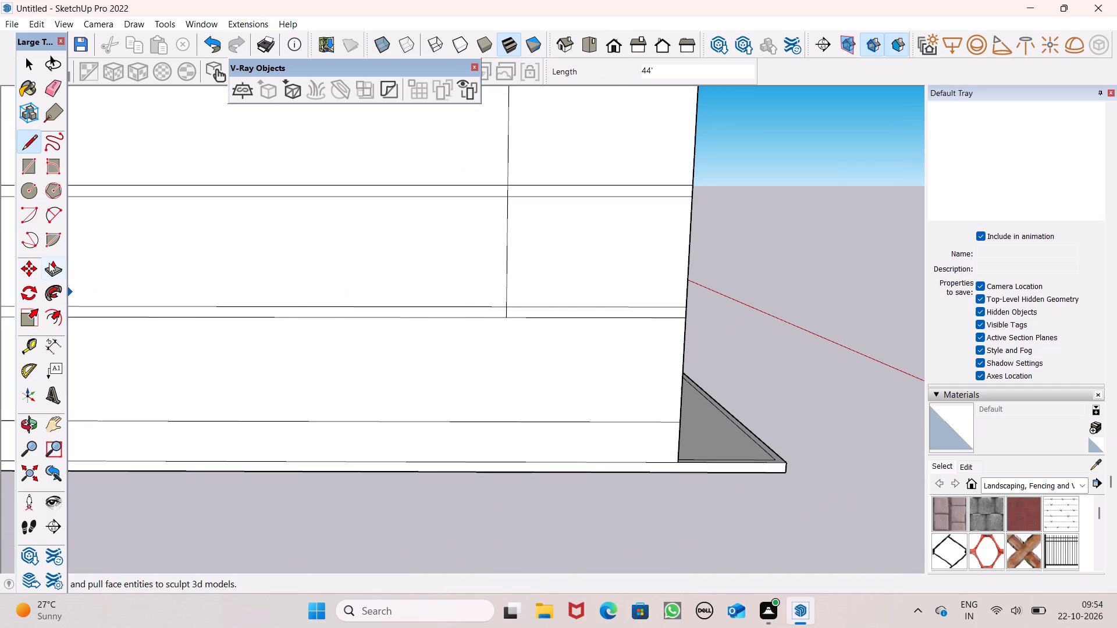
Push/Pull the front face of the lowest slab band outward about 9' 8" over the entrance platform.
{"action": "left_click", "coordinate": [52, 266]}
{"action": "scroll", "coordinate": [720, 312], "scroll_direction": "down", "scroll_amount": 4}
{"action": "middle_click_drag", "start_coordinate": [708, 383], "coordinate": [343, 431]}
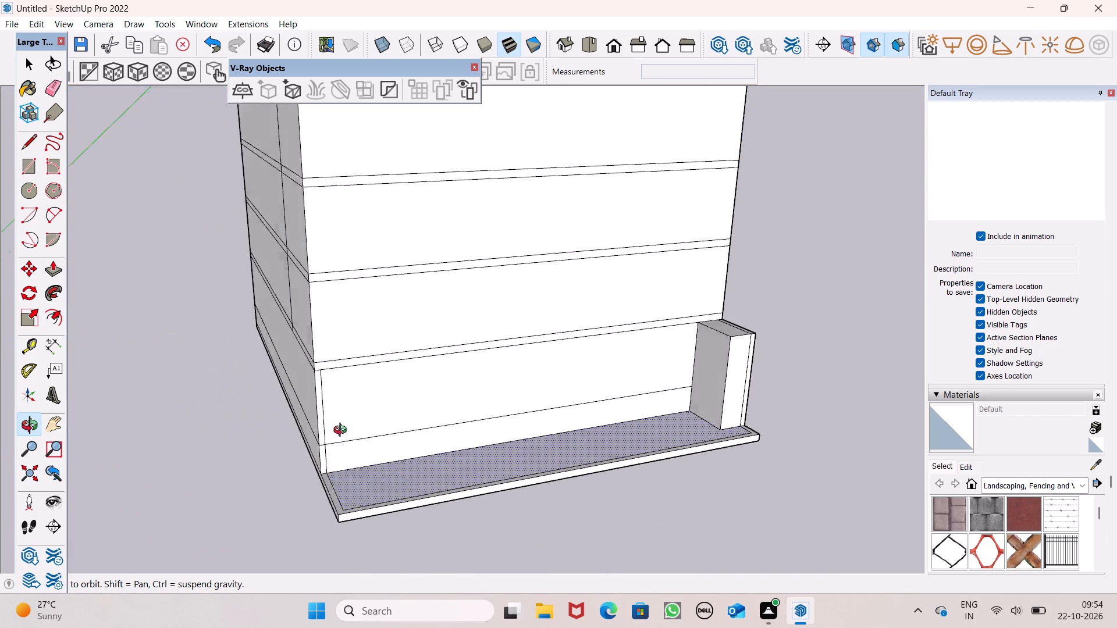
{"action": "middle_click_drag", "start_coordinate": [343, 431], "coordinate": [416, 469]}
{"action": "scroll", "coordinate": [444, 438], "scroll_direction": "up", "scroll_amount": 3}
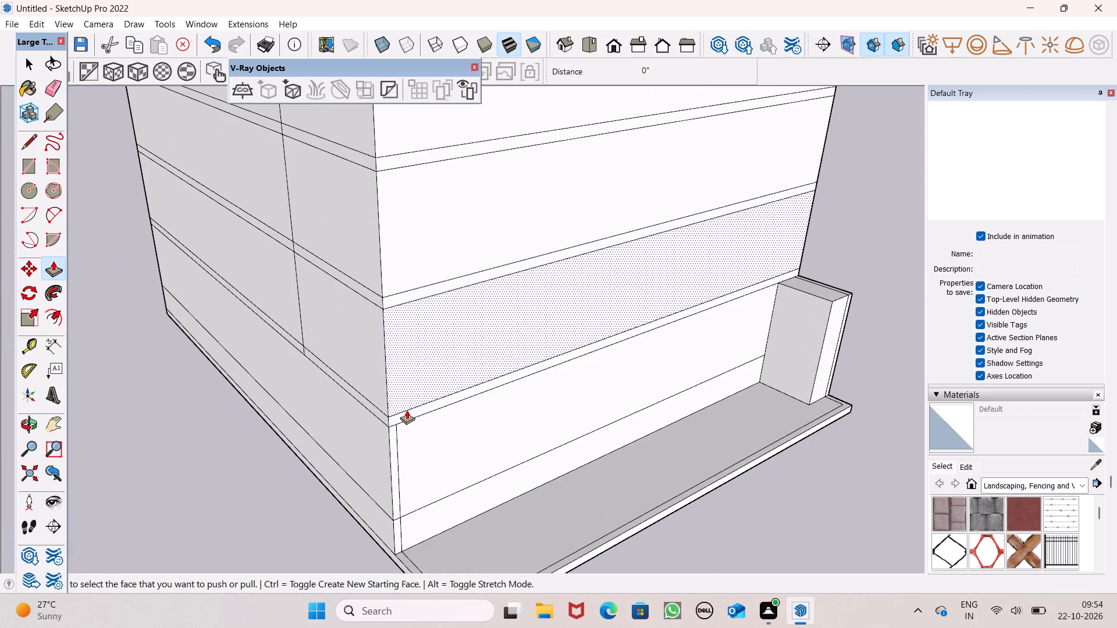
{"action": "left_click_drag", "start_coordinate": [407, 412], "coordinate": [486, 449]}
{"action": "scroll", "coordinate": [500, 389], "scroll_direction": "down", "scroll_amount": 4}
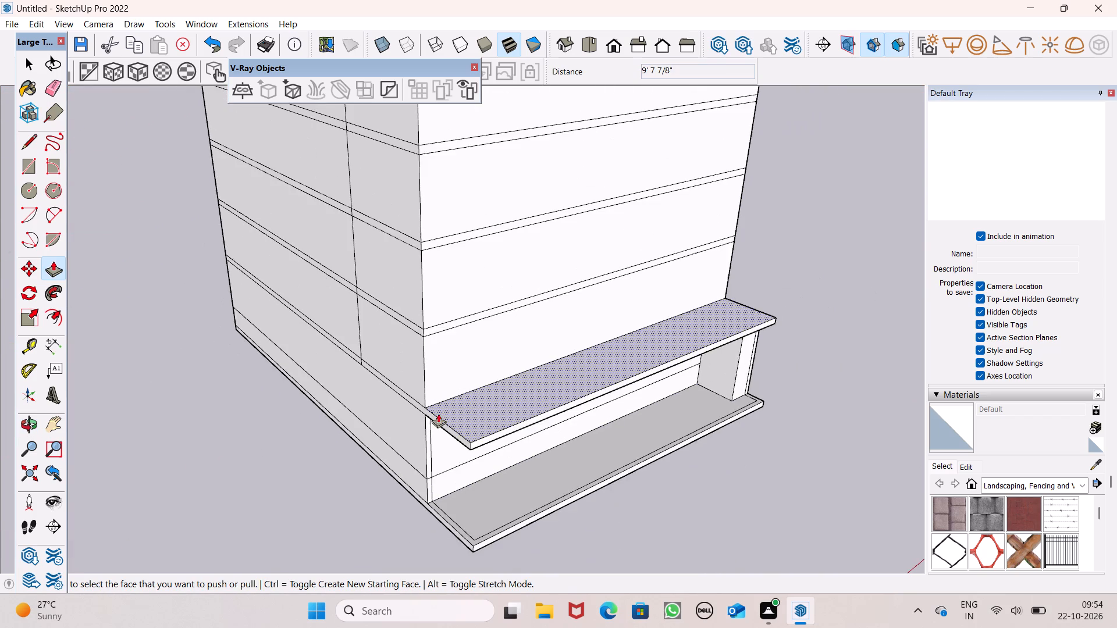
Push/Pull the side face of the lowest slab band, from the vertical line to the front, outward about 5' 4" plus 1' 5".
{"action": "middle_click_drag", "start_coordinate": [407, 412], "coordinate": [738, 449]}
{"action": "scroll", "coordinate": [638, 421], "scroll_direction": "up", "scroll_amount": 4}
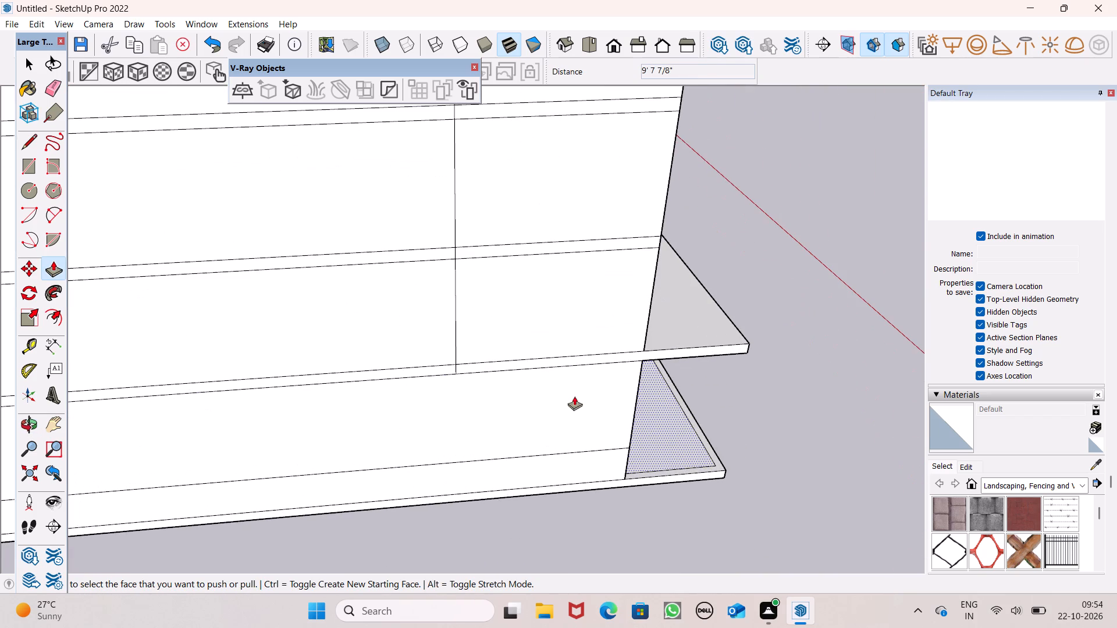
{"action": "left_click_drag", "start_coordinate": [504, 366], "coordinate": [511, 395]}
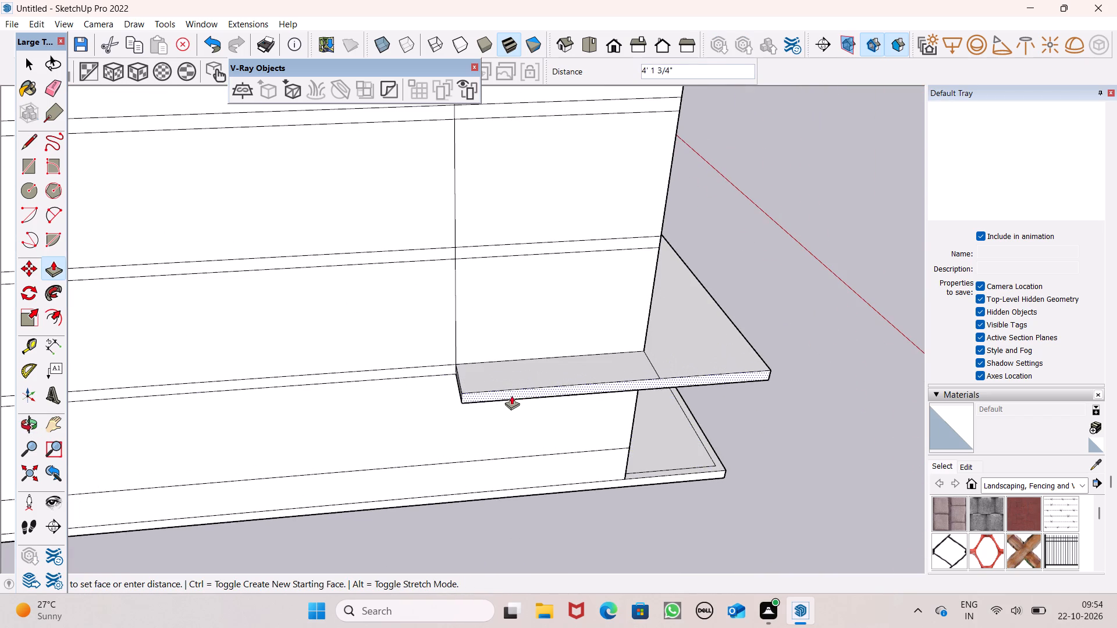
{"action": "left_click_drag", "start_coordinate": [511, 395], "coordinate": [515, 404]}
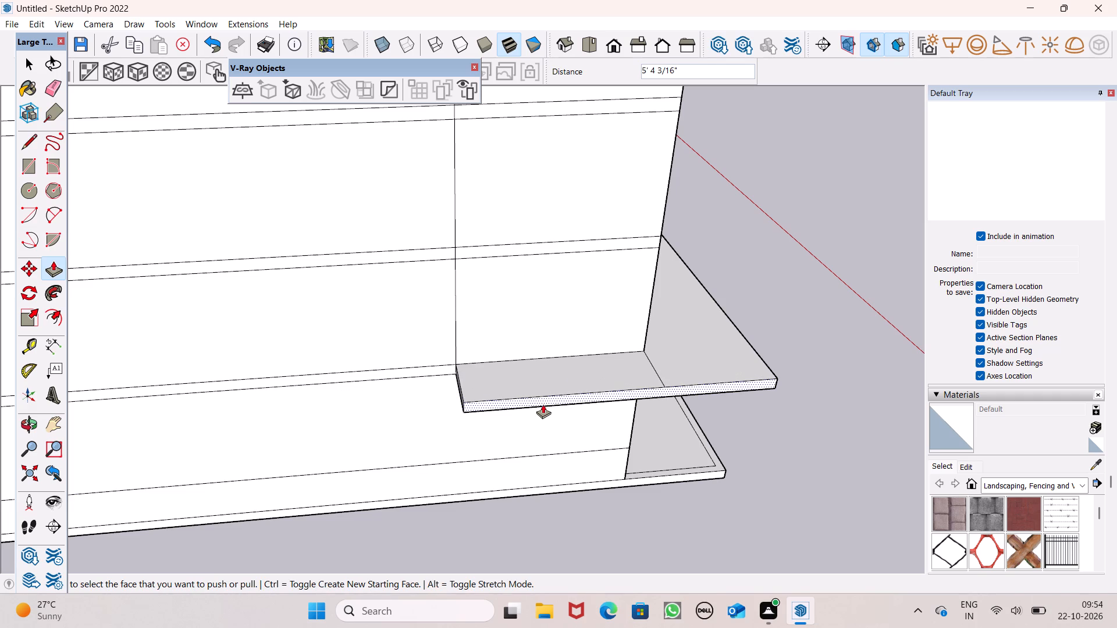
{"action": "left_click_drag", "start_coordinate": [543, 404], "coordinate": [546, 415]}
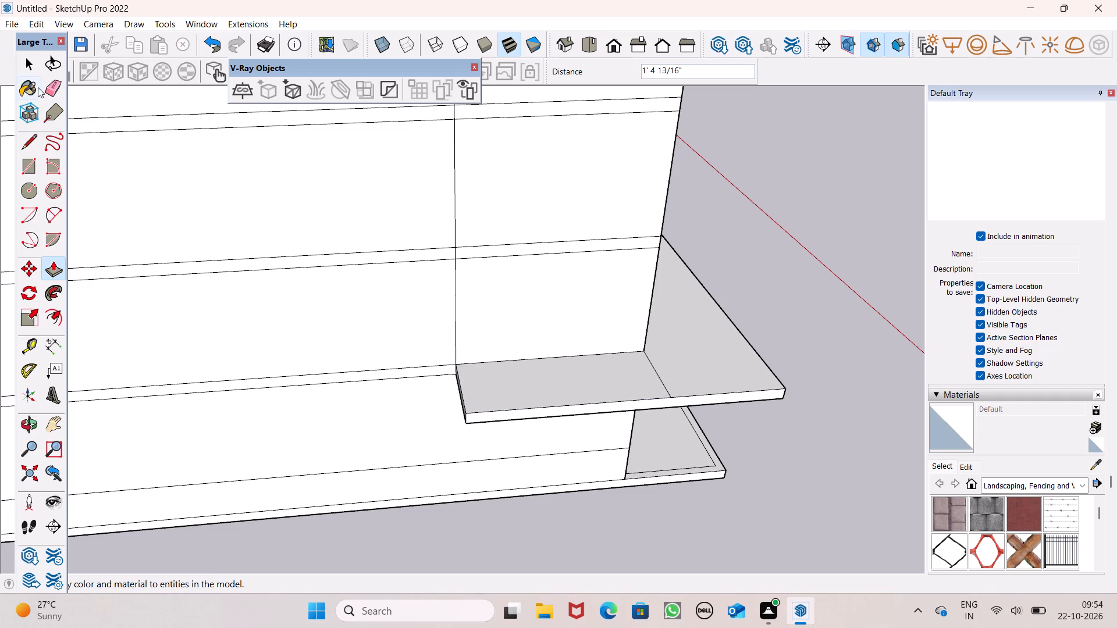
Erase the seam edge between the front and side parts of the projecting slab's top face.
{"action": "left_click", "coordinate": [49, 85]}
{"action": "left_click_drag", "start_coordinate": [637, 358], "coordinate": [675, 363]}
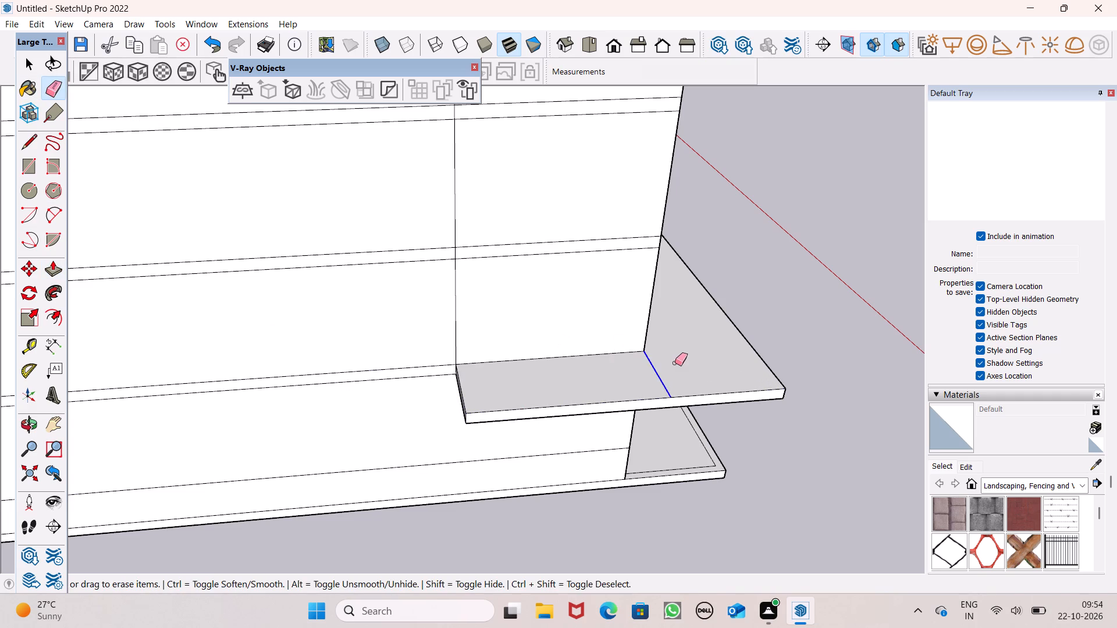
{"action": "left_click_drag", "start_coordinate": [675, 363], "coordinate": [675, 363]}
{"action": "scroll", "coordinate": [661, 334], "scroll_direction": "down", "scroll_amount": 6}
{"action": "middle_click_drag", "start_coordinate": [678, 380], "coordinate": [107, 409]}
{"action": "scroll", "coordinate": [601, 345], "scroll_direction": "down", "scroll_amount": 1}
{"action": "middle_click_drag", "start_coordinate": [604, 365], "coordinate": [861, 268]}
{"action": "middle_click_drag", "start_coordinate": [664, 345], "coordinate": [851, 397]}
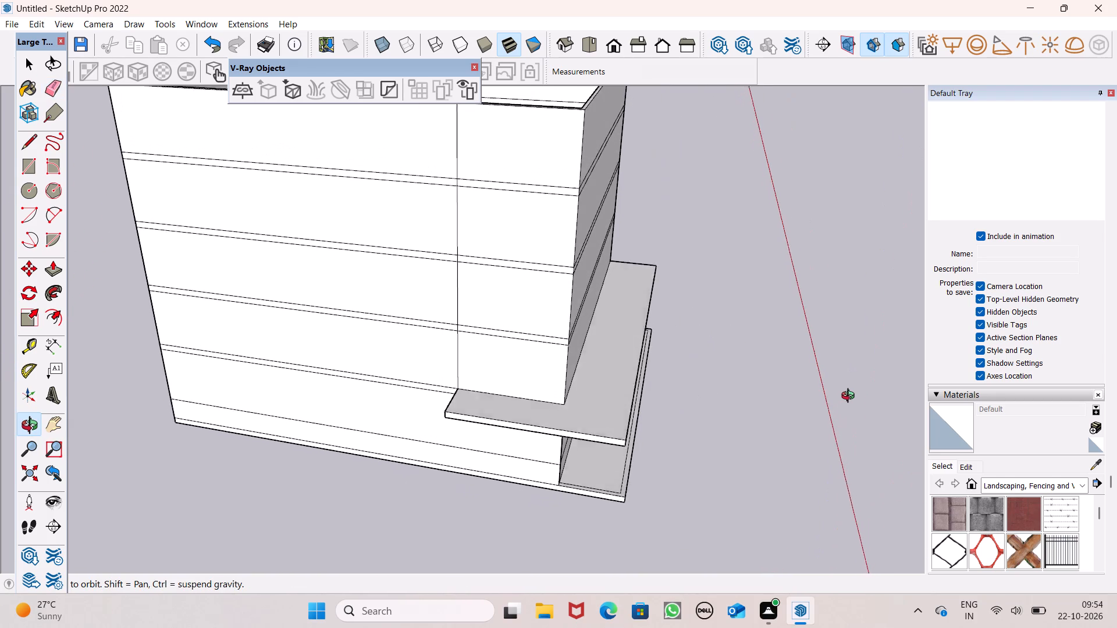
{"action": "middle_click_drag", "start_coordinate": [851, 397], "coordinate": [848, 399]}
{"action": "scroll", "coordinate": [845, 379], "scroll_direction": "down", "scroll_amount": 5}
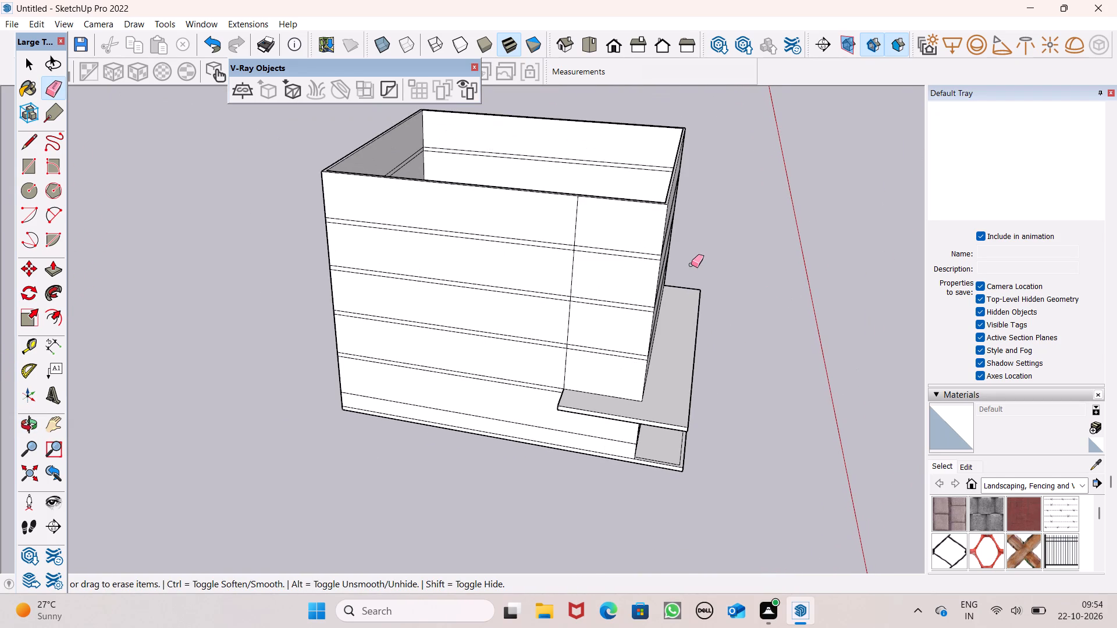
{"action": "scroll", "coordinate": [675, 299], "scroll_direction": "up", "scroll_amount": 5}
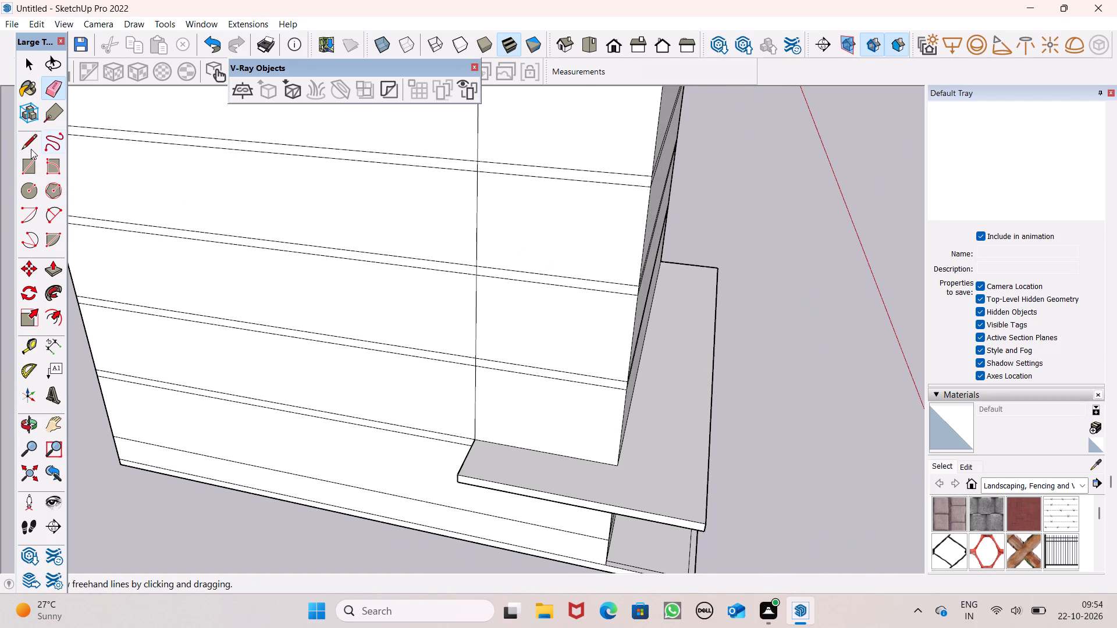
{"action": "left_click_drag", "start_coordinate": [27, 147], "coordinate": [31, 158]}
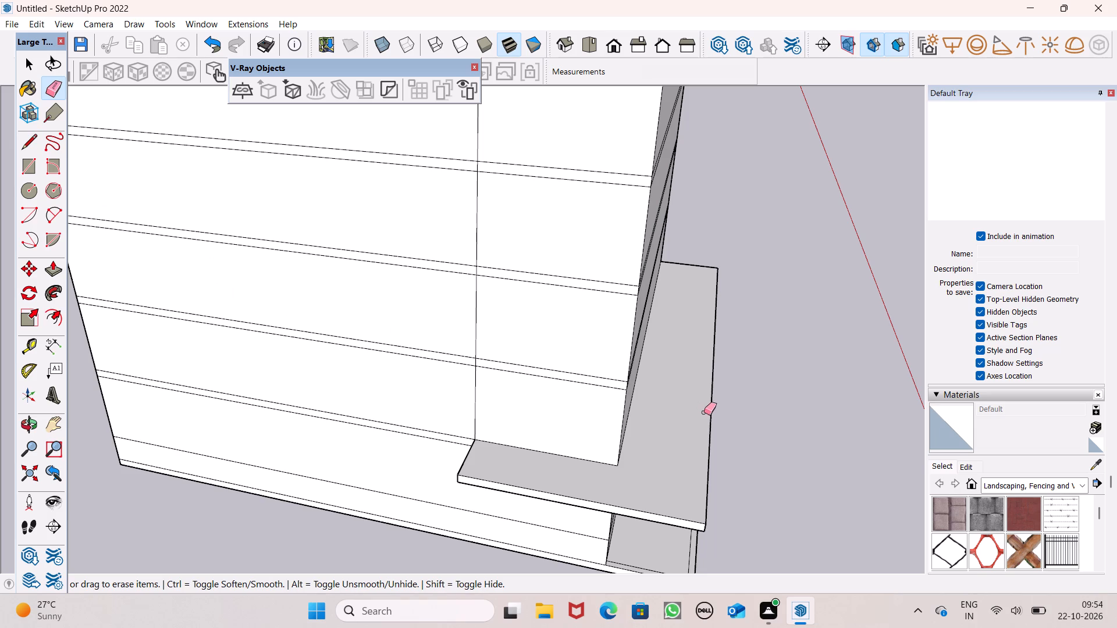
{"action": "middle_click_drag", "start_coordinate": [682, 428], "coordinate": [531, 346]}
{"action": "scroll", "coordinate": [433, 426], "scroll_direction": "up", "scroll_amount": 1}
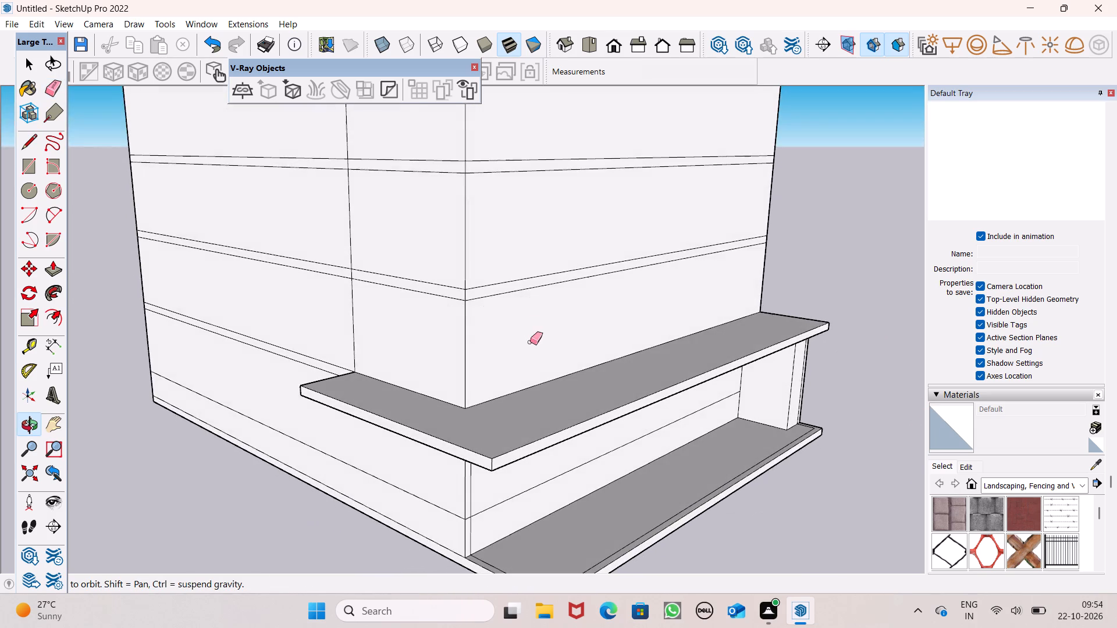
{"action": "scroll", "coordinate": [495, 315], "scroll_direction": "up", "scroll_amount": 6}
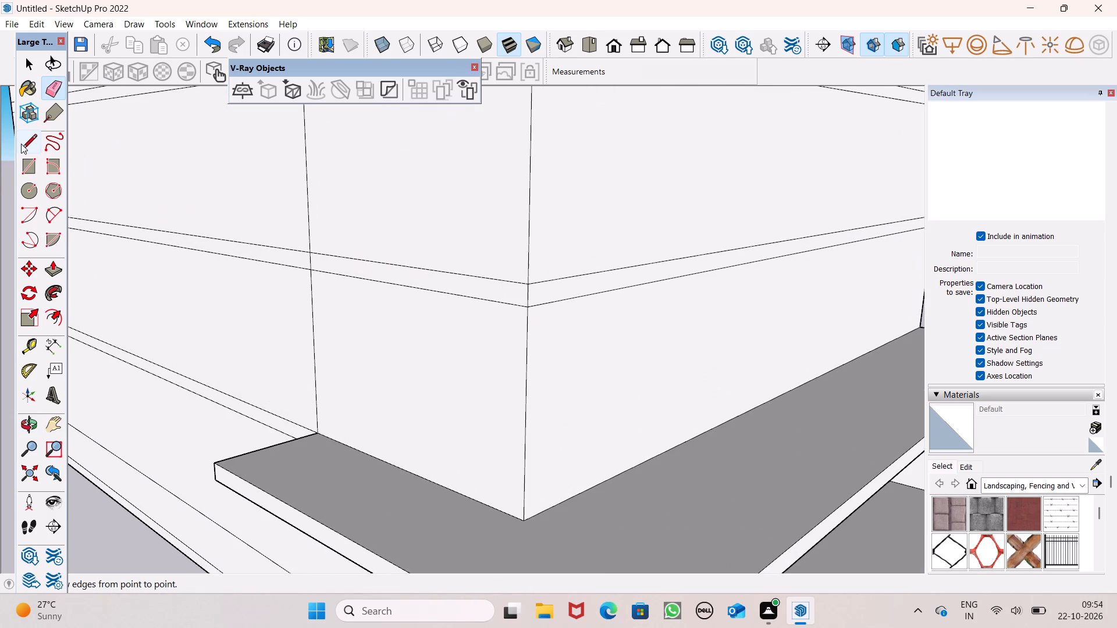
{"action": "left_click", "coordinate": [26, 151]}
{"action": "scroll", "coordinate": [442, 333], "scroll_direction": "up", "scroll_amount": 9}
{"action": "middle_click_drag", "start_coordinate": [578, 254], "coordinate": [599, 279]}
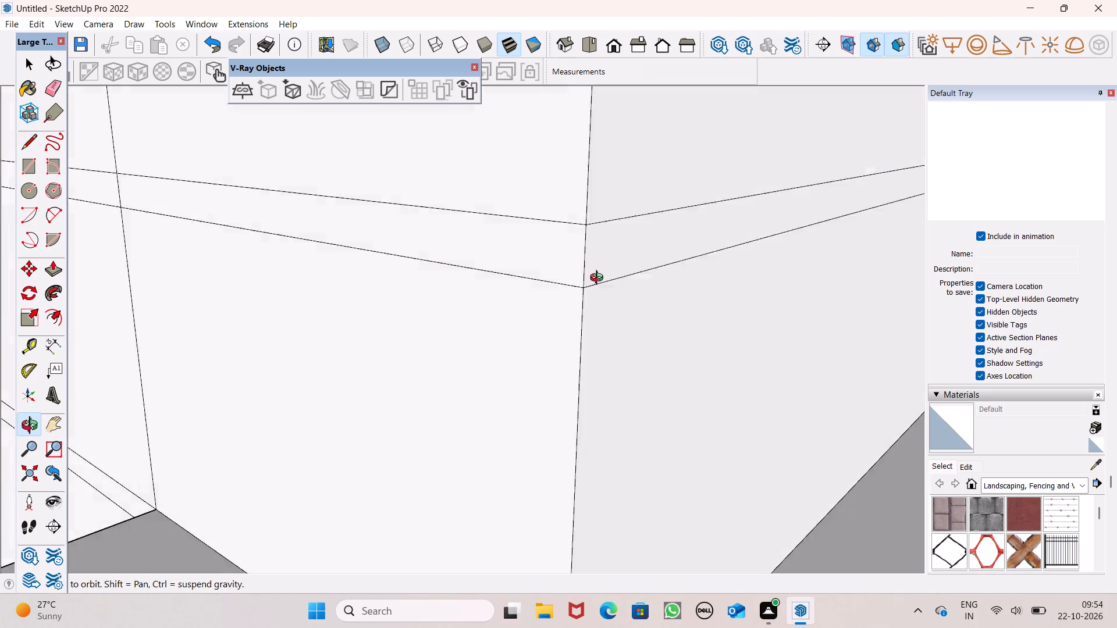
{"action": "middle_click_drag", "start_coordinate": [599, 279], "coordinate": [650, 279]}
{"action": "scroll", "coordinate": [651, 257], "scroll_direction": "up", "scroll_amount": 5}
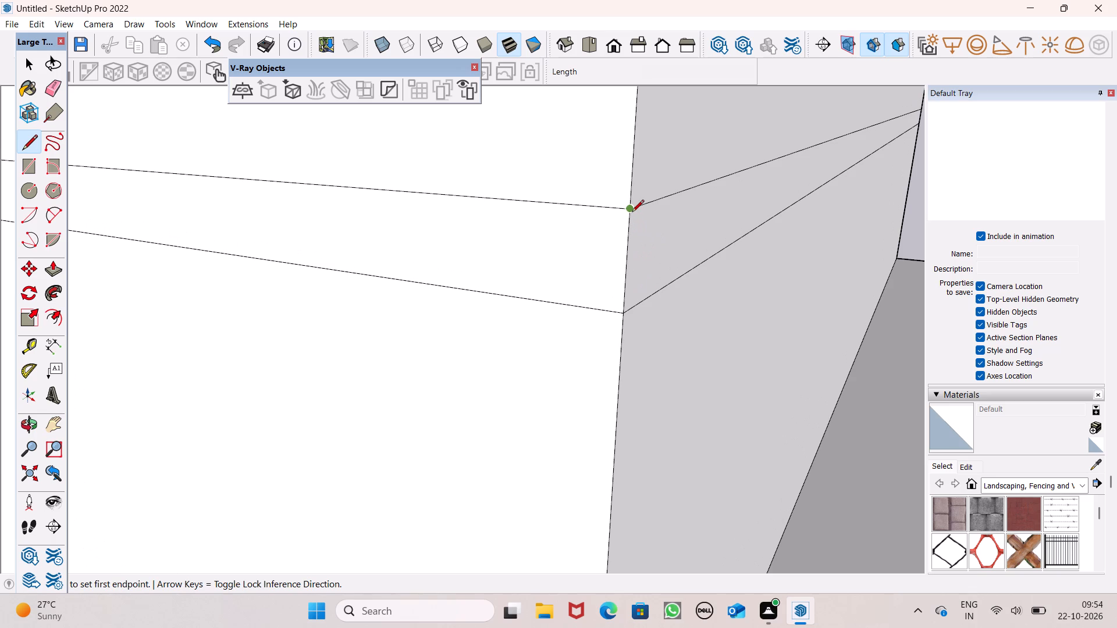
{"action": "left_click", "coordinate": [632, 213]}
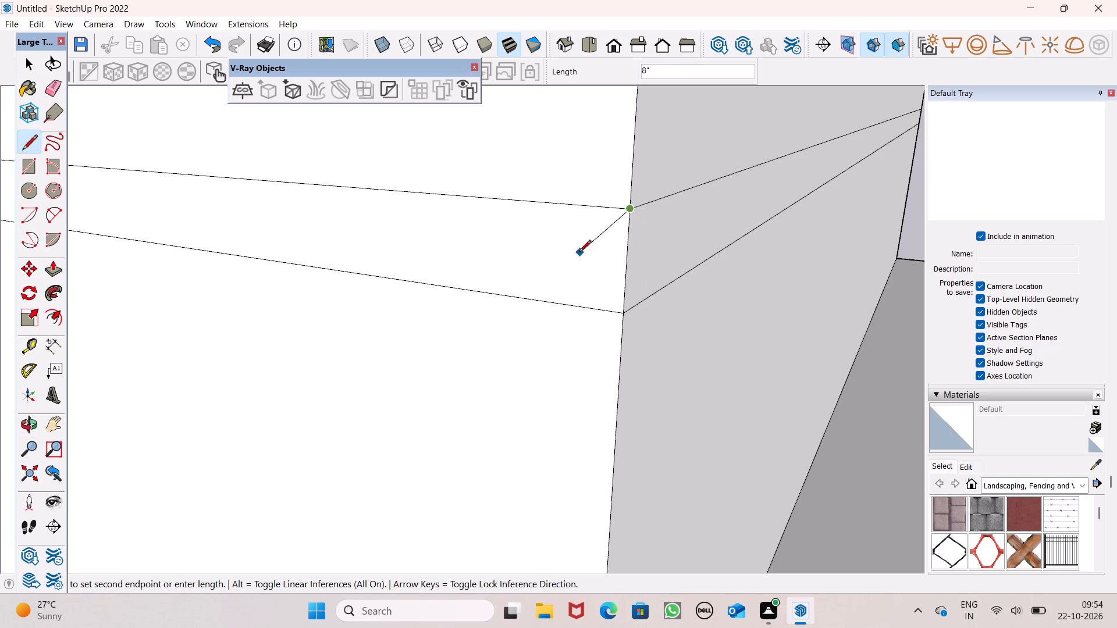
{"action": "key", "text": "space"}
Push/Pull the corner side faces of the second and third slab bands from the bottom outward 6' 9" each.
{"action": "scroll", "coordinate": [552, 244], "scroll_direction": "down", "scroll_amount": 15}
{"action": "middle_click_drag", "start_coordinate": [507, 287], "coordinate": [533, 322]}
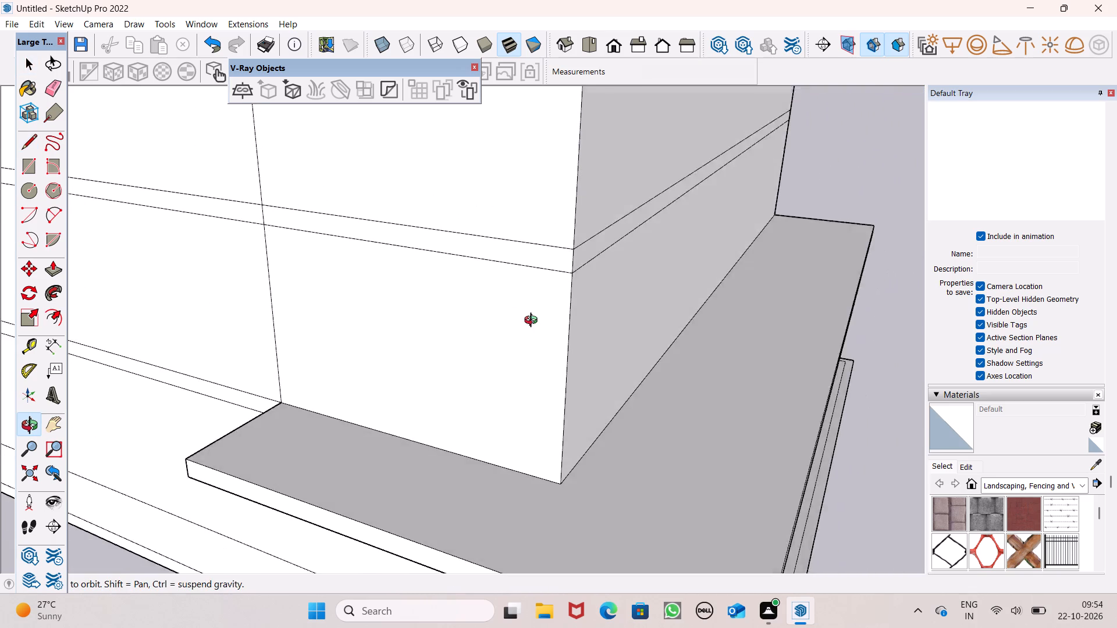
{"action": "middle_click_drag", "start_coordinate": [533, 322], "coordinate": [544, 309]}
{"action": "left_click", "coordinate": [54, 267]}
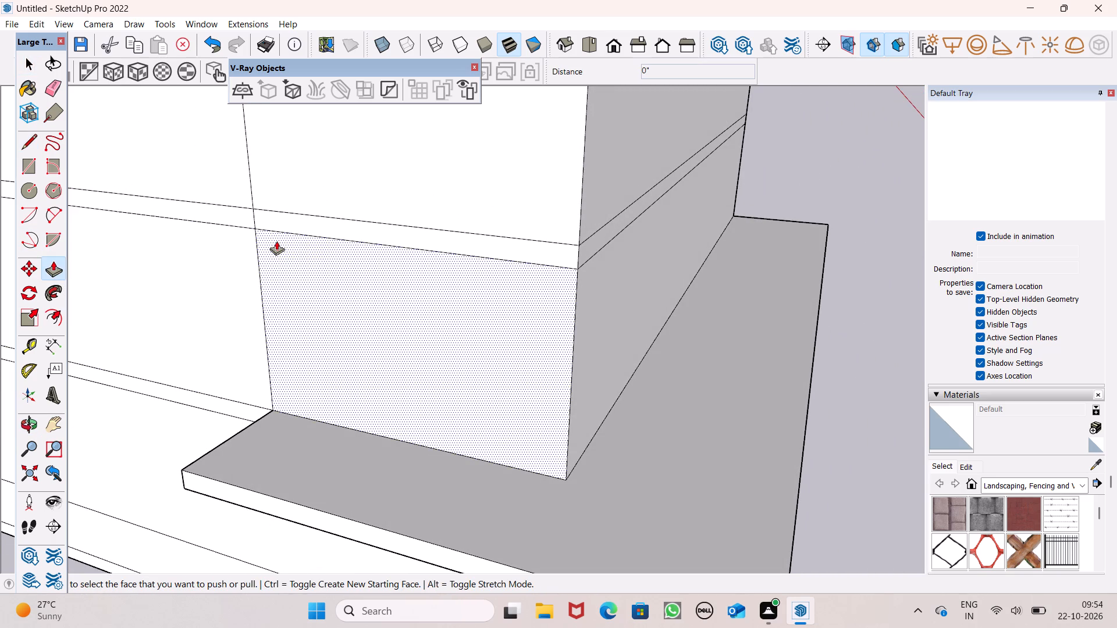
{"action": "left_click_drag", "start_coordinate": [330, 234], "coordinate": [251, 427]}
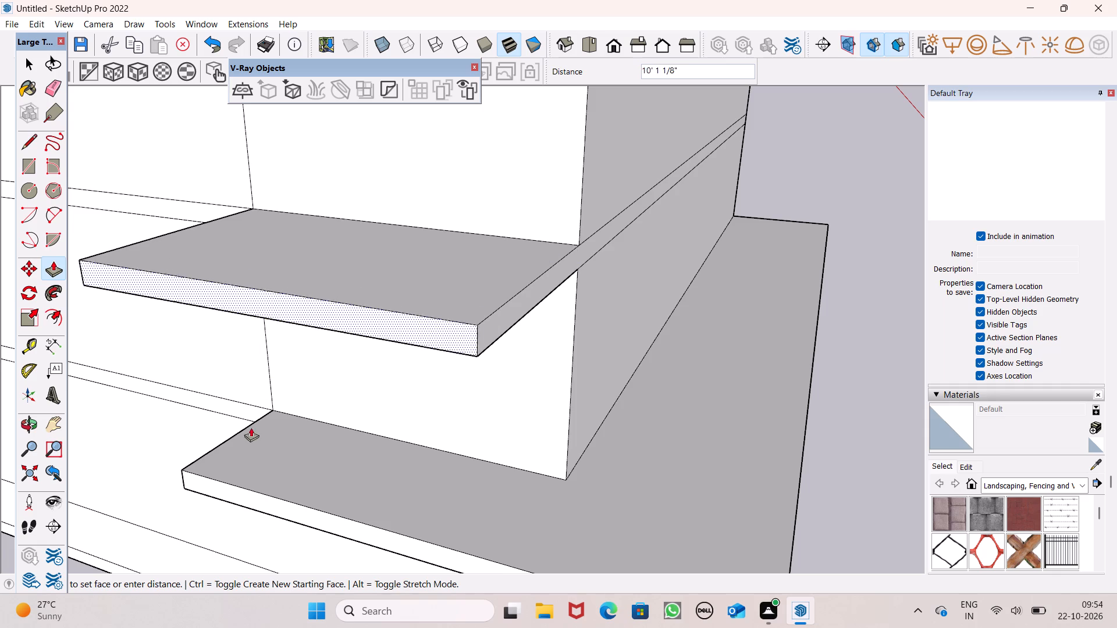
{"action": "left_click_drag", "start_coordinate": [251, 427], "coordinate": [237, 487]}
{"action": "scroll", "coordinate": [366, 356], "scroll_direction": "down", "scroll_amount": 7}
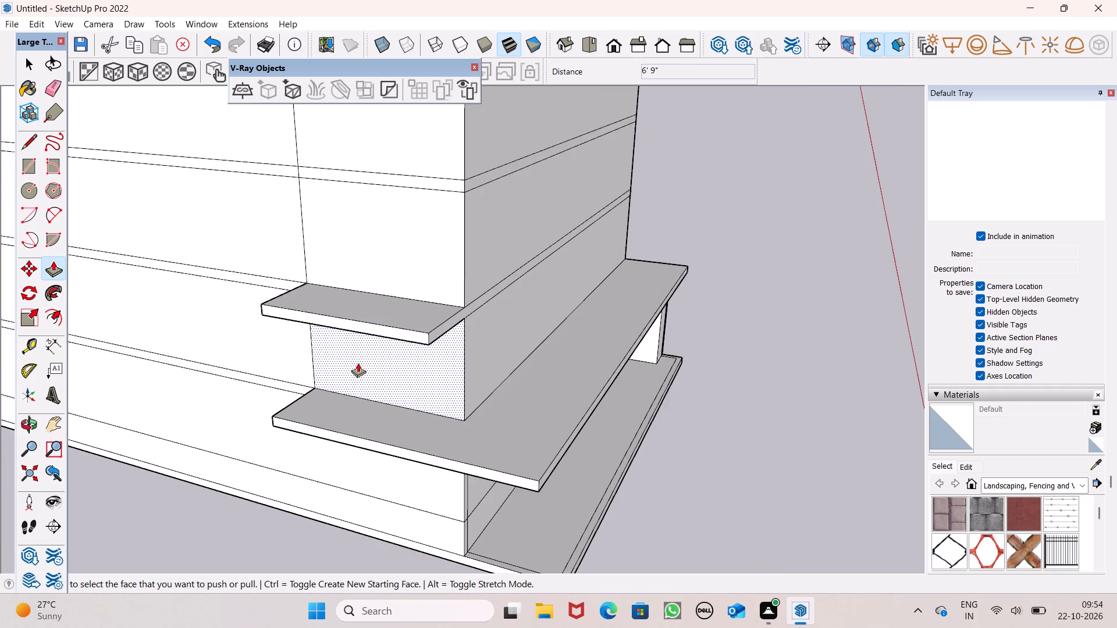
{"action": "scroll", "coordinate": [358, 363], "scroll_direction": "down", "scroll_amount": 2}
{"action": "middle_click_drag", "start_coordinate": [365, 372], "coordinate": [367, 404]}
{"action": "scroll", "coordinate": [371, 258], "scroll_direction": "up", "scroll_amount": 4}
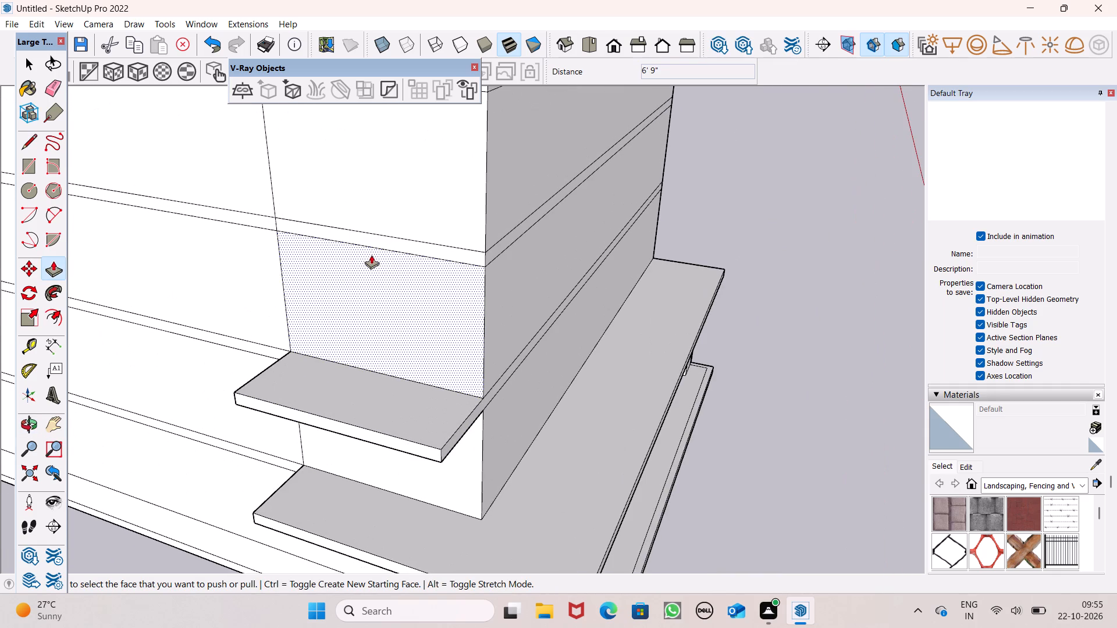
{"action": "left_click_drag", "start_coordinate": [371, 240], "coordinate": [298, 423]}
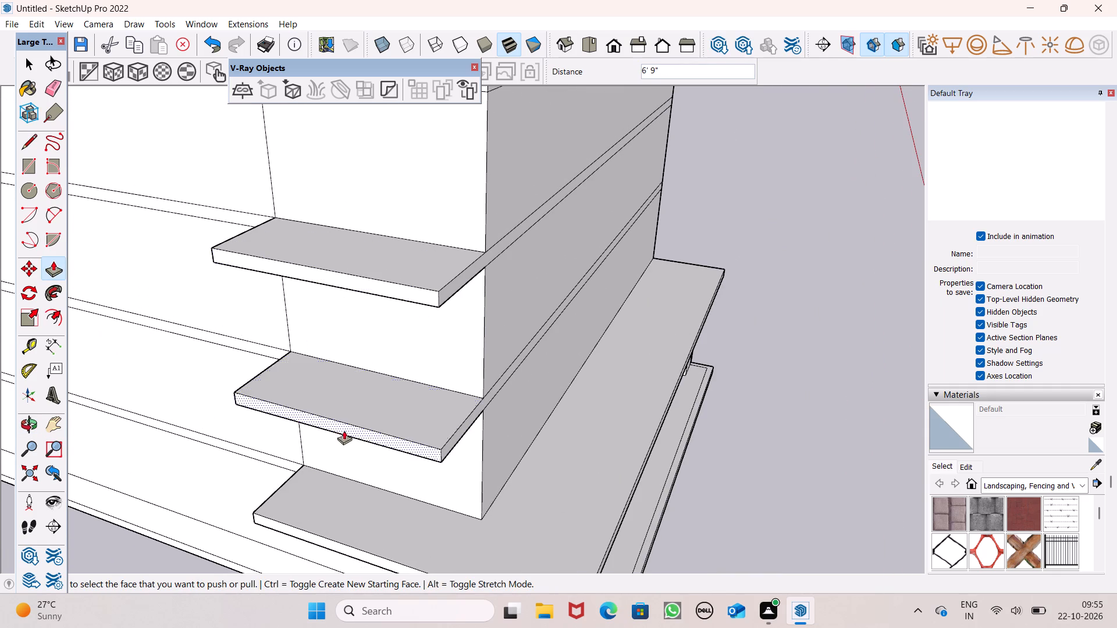
Undo the side projections of the three lower slab bands and the seam erasure, keeping the lowest band's front projection.
{"action": "scroll", "coordinate": [353, 433], "scroll_direction": "down", "scroll_amount": 7}
{"action": "middle_click_drag", "start_coordinate": [389, 287], "coordinate": [12, 252]}
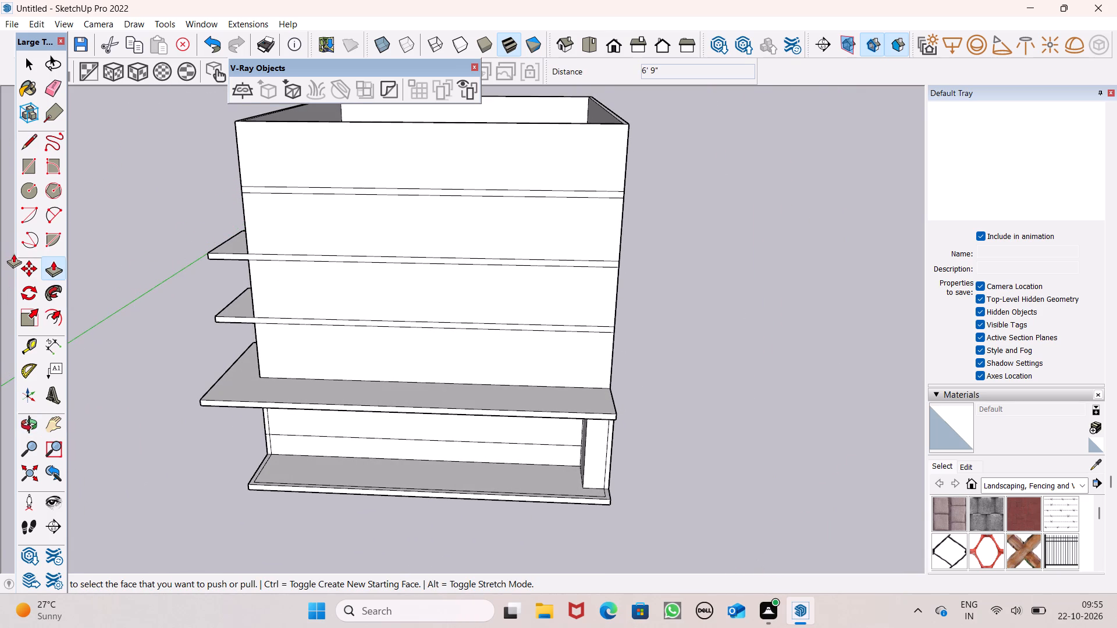
{"action": "middle_click_drag", "start_coordinate": [233, 342], "coordinate": [710, 376]}
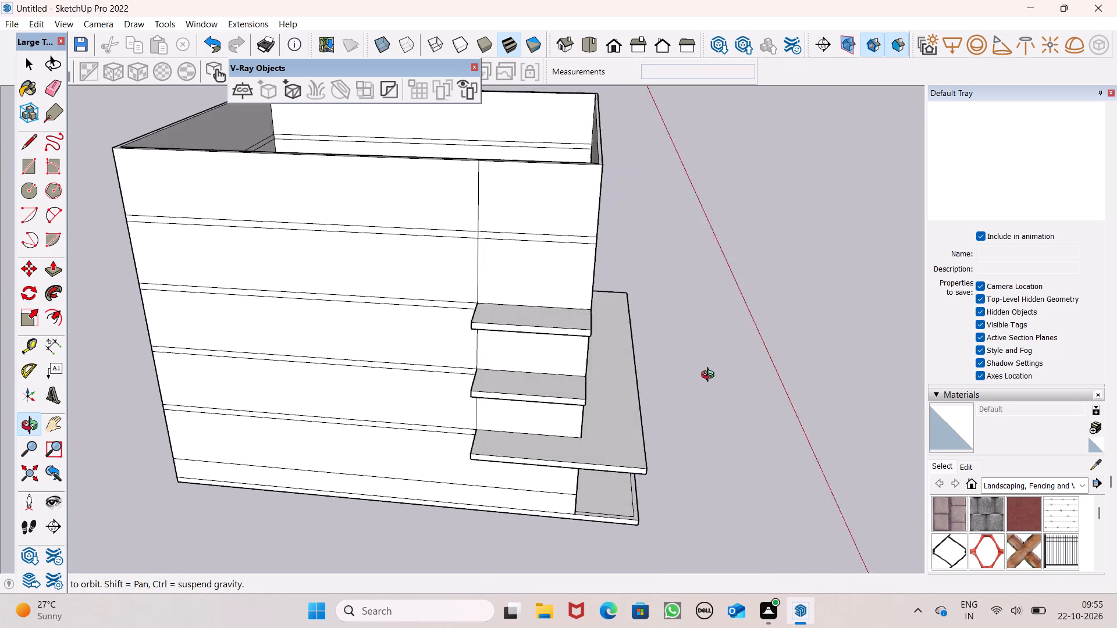
{"action": "middle_click_drag", "start_coordinate": [710, 376], "coordinate": [675, 390]}
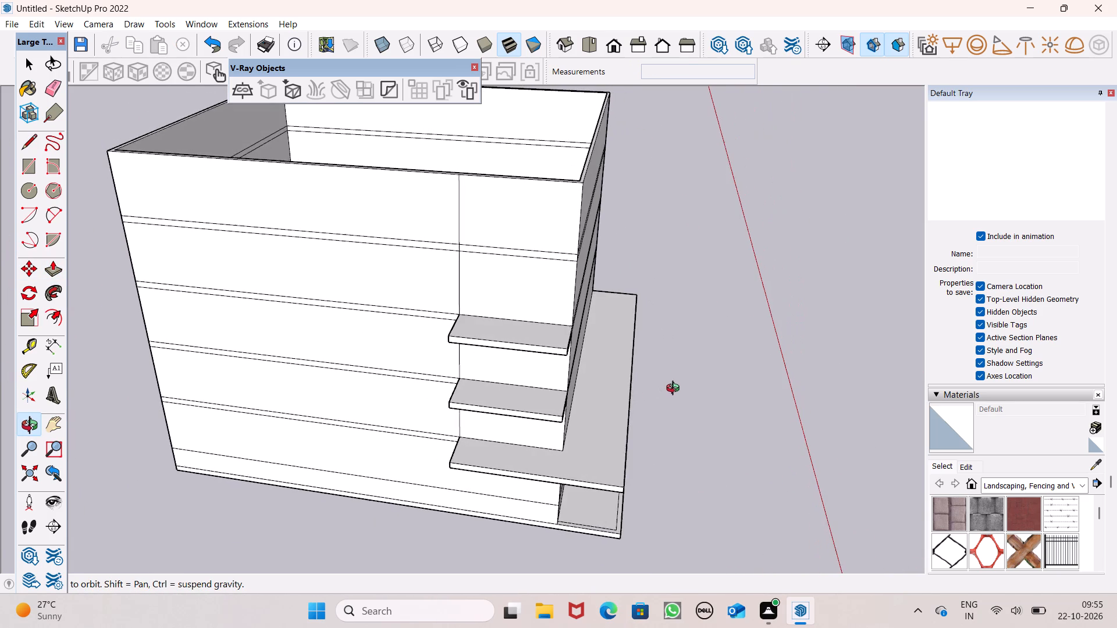
{"action": "middle_click_drag", "start_coordinate": [675, 390], "coordinate": [714, 317]}
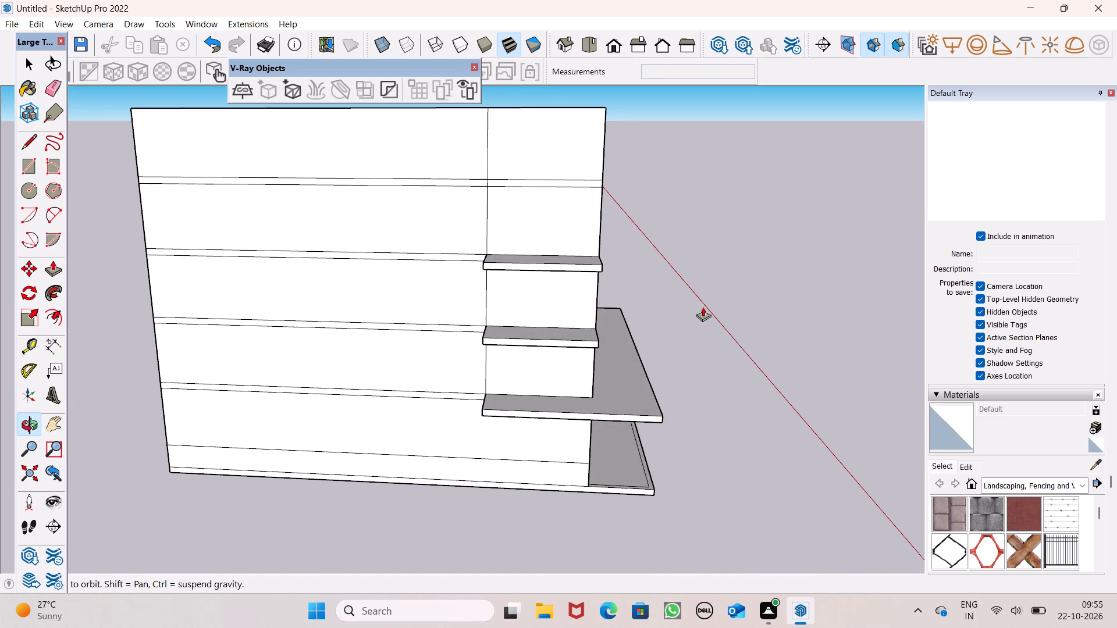
{"action": "key", "text": "ctrl+z"}
{"action": "key", "text": "ctrl+z"}
{"action": "key", "text": "ctrl+z"}
{"action": "key", "text": "ctrl+z"}
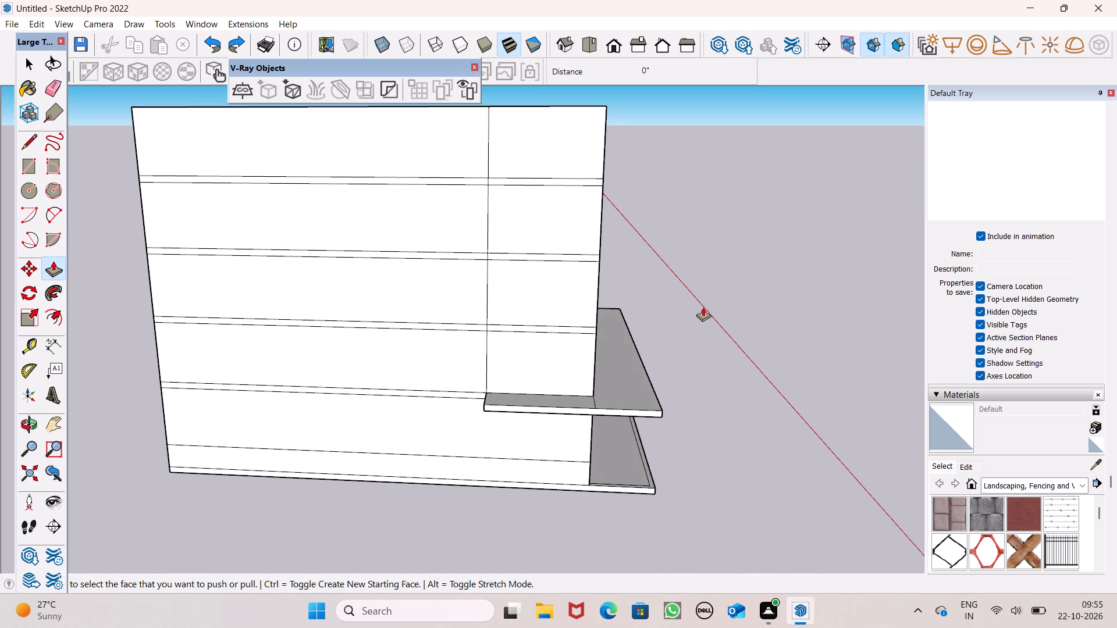
{"action": "key", "text": "z"}
{"action": "key", "text": "ctrl+z"}
{"action": "key", "text": "space"}
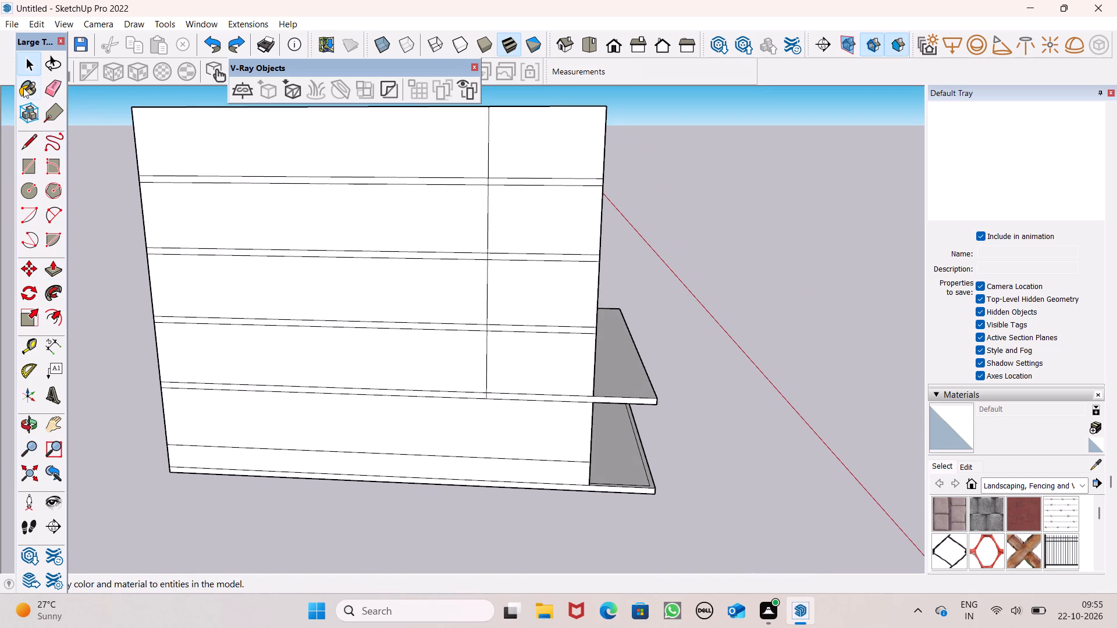
Erase the vertical line on the side wall from the top edge through the highest slab band down to the second-highest band.
{"action": "left_click", "coordinate": [51, 95]}
{"action": "left_click_drag", "start_coordinate": [395, 170], "coordinate": [442, 165]}
{"action": "key", "text": "ctrl+z"}
{"action": "left_click_drag", "start_coordinate": [475, 146], "coordinate": [490, 148]}
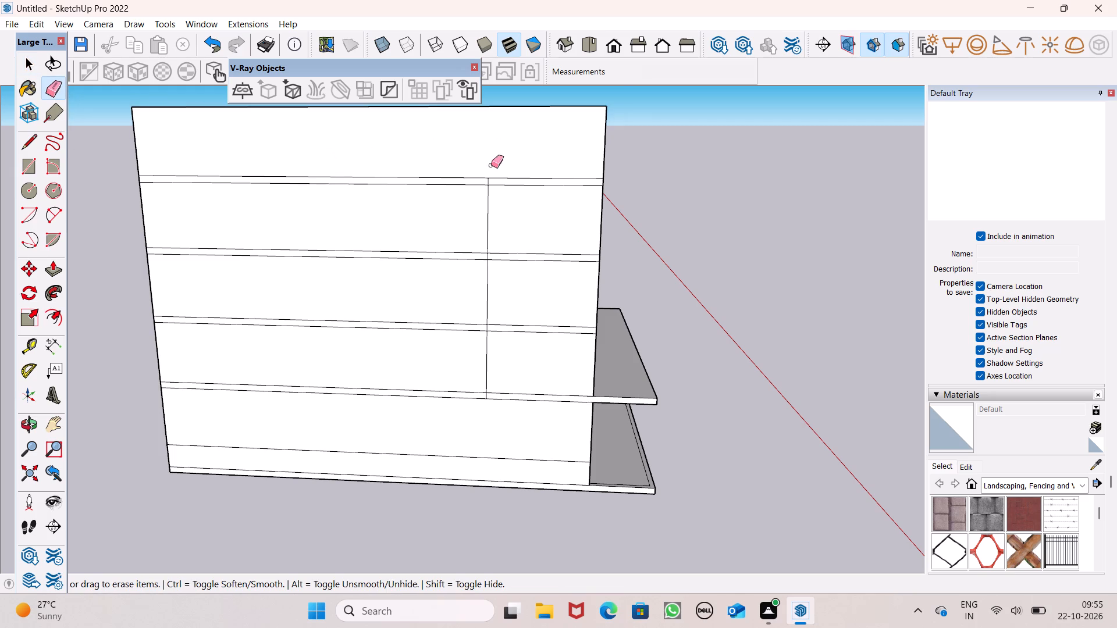
{"action": "scroll", "coordinate": [487, 220], "scroll_direction": "up", "scroll_amount": 13}
{"action": "left_click_drag", "start_coordinate": [515, 177], "coordinate": [490, 195]}
{"action": "scroll", "coordinate": [496, 318], "scroll_direction": "down", "scroll_amount": 5}
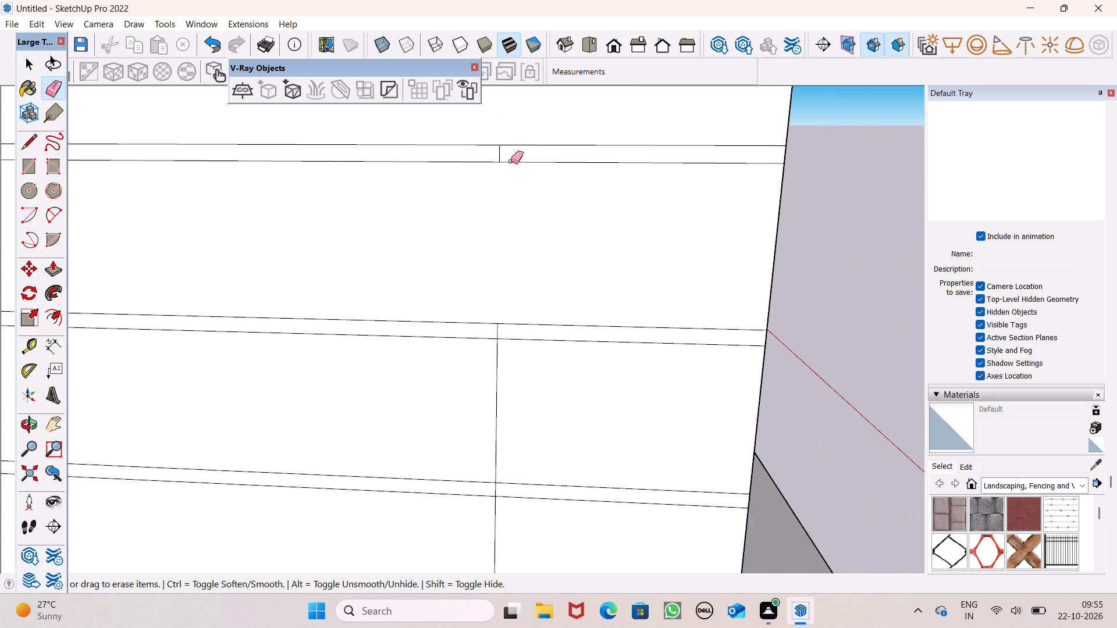
{"action": "scroll", "coordinate": [513, 148], "scroll_direction": "up", "scroll_amount": 6}
{"action": "left_click_drag", "start_coordinate": [484, 162], "coordinate": [474, 162]}
{"action": "left_click_drag", "start_coordinate": [520, 157], "coordinate": [465, 162]}
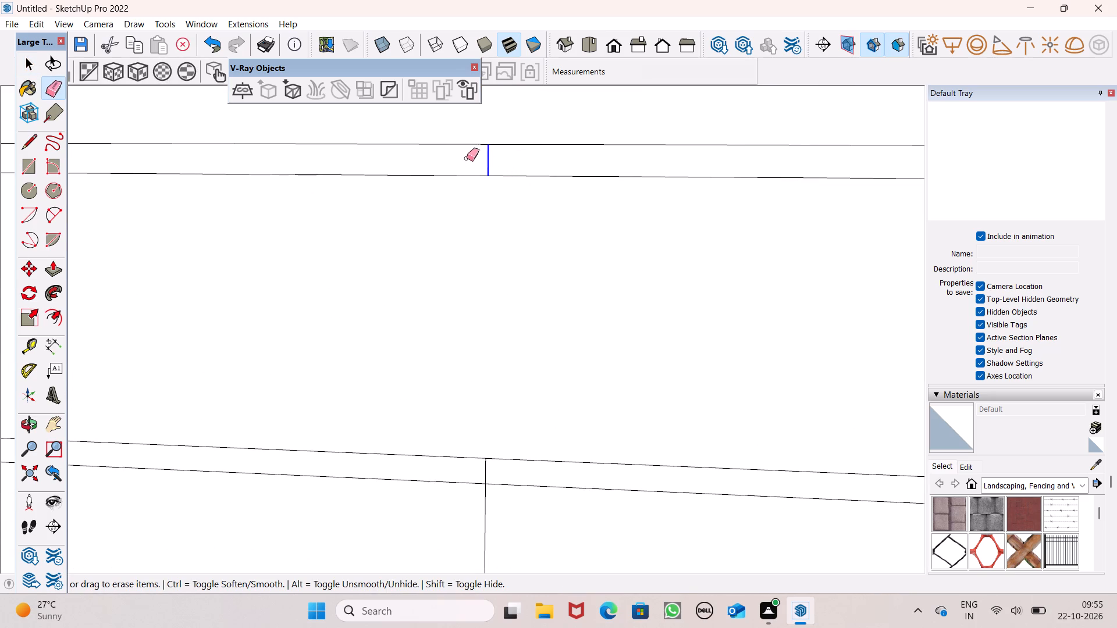
Erase the vertical line's segments within the second-highest slab band and across the storey directly below it.
{"action": "scroll", "coordinate": [468, 204], "scroll_direction": "down", "scroll_amount": 7}
{"action": "scroll", "coordinate": [456, 403], "scroll_direction": "up", "scroll_amount": 6}
{"action": "left_click_drag", "start_coordinate": [493, 381], "coordinate": [475, 380]}
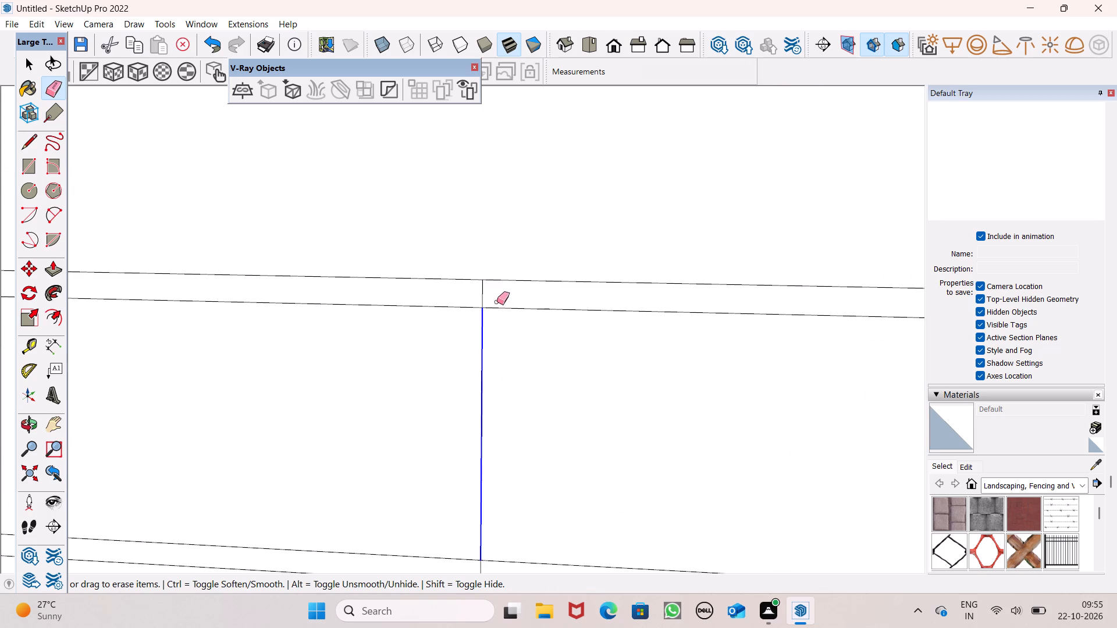
{"action": "left_click_drag", "start_coordinate": [490, 298], "coordinate": [485, 297]}
{"action": "left_click", "coordinate": [485, 297]}
{"action": "left_click_drag", "start_coordinate": [483, 292], "coordinate": [475, 296]}
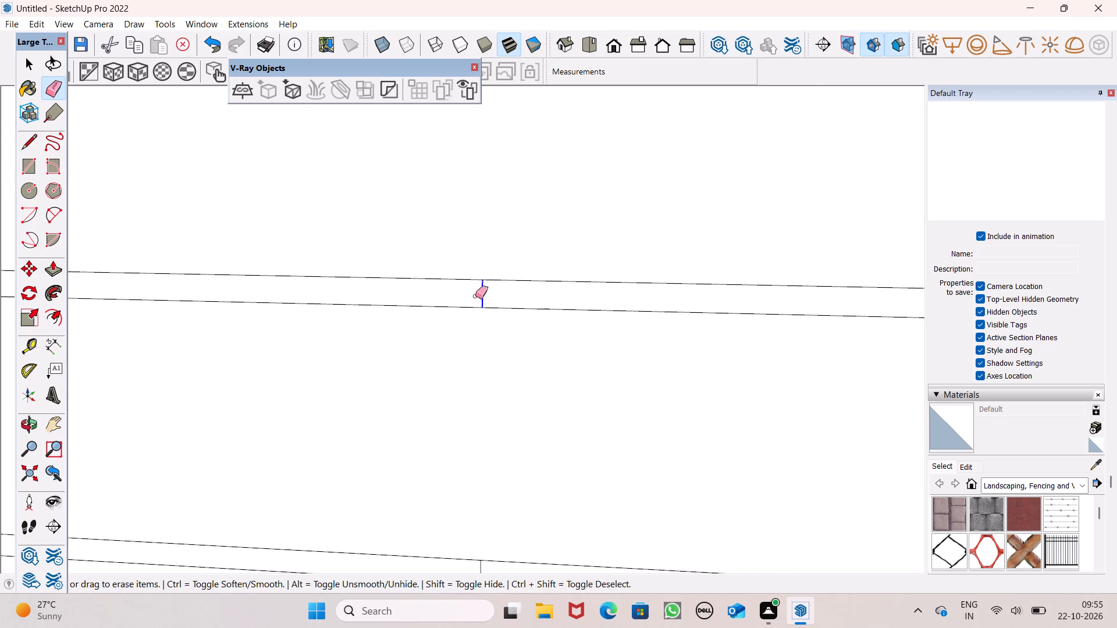
{"action": "left_click_drag", "start_coordinate": [475, 296], "coordinate": [476, 296]}
Erase the remaining vertical line segments across the lowest of the four upper storeys and within its two bordering slab bands.
{"action": "scroll", "coordinate": [513, 215], "scroll_direction": "down", "scroll_amount": 12}
{"action": "scroll", "coordinate": [518, 423], "scroll_direction": "up", "scroll_amount": 4}
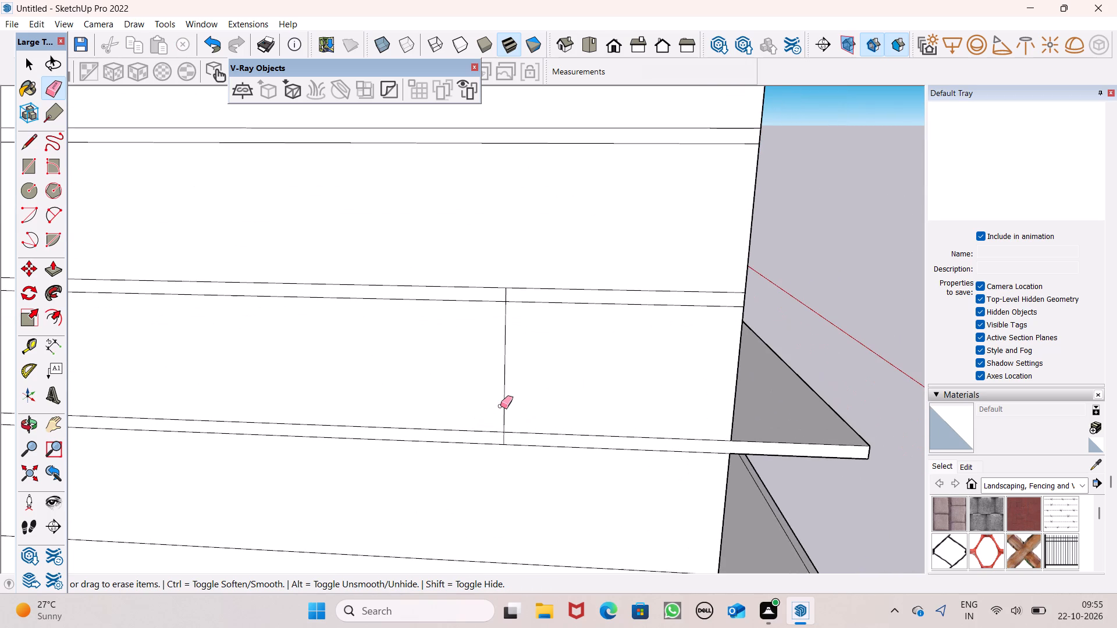
{"action": "left_click", "coordinate": [500, 406]}
{"action": "scroll", "coordinate": [502, 443], "scroll_direction": "up", "scroll_amount": 6}
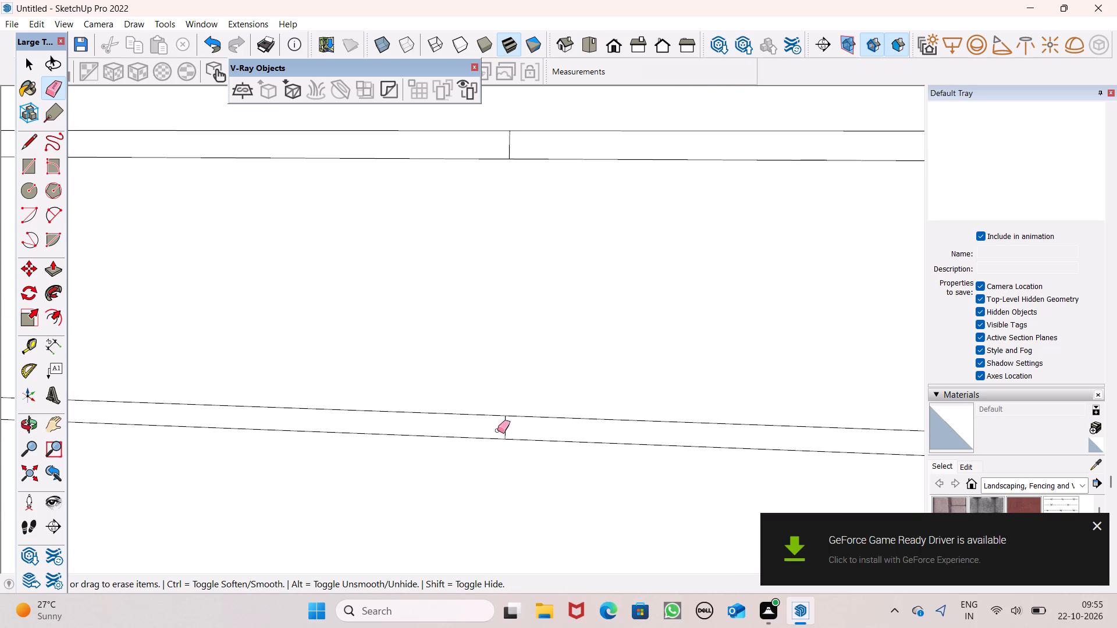
{"action": "left_click_drag", "start_coordinate": [498, 430], "coordinate": [508, 430]}
{"action": "left_click_drag", "start_coordinate": [496, 152], "coordinate": [508, 151]}
{"action": "left_click_drag", "start_coordinate": [508, 151], "coordinate": [513, 151]}
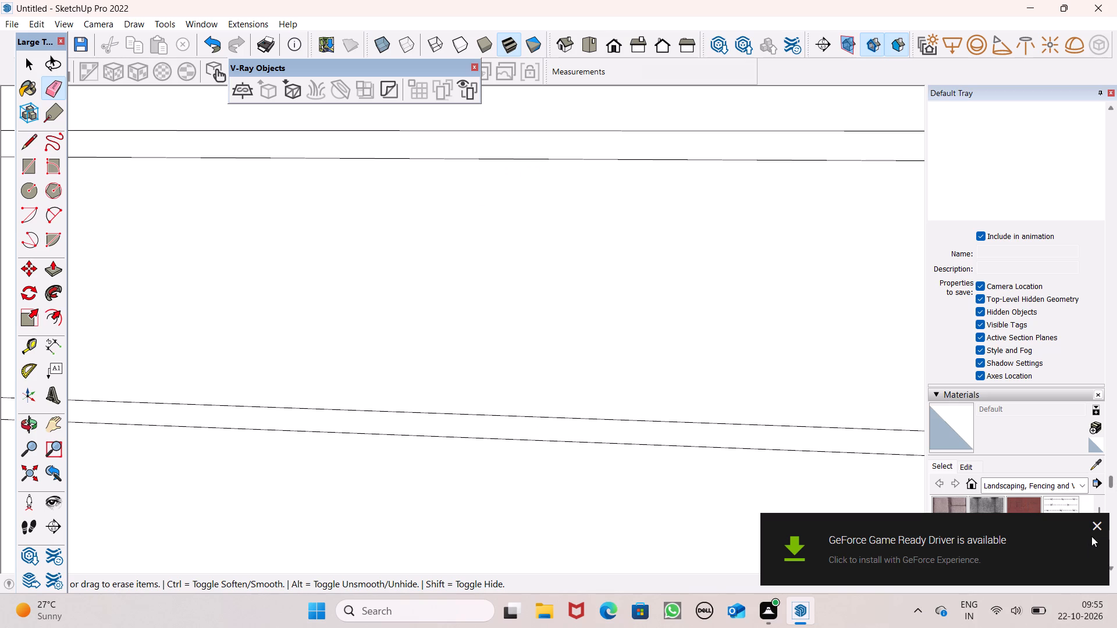
{"action": "left_click", "coordinate": [1098, 531]}
Draw a 44' vertical line on the side wall near the front corner, from the top edge to the lowest upper slab band's lower edge.
{"action": "scroll", "coordinate": [426, 422], "scroll_direction": "down", "scroll_amount": 3}
{"action": "scroll", "coordinate": [482, 431], "scroll_direction": "down", "scroll_amount": 4}
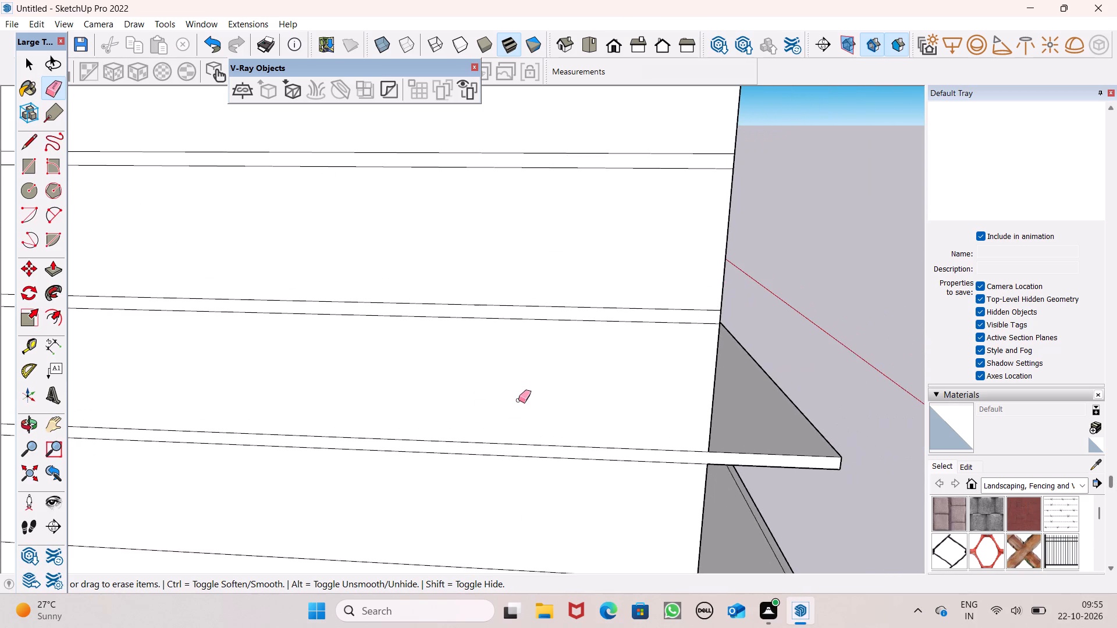
{"action": "scroll", "coordinate": [542, 389], "scroll_direction": "down", "scroll_amount": 8}
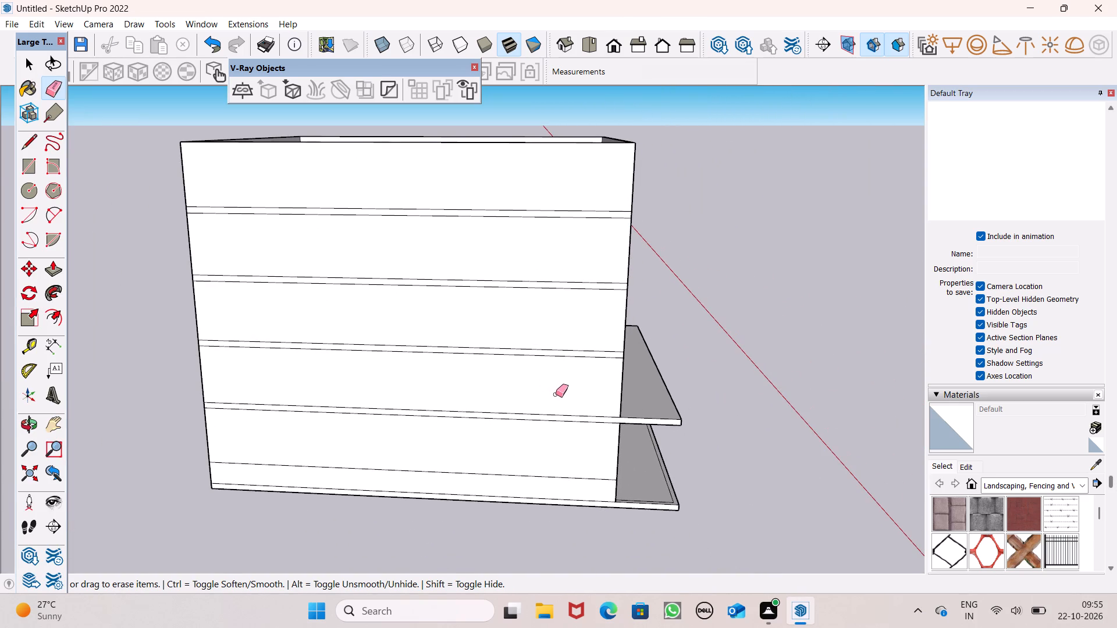
{"action": "middle_click_drag", "start_coordinate": [505, 436], "coordinate": [503, 445]}
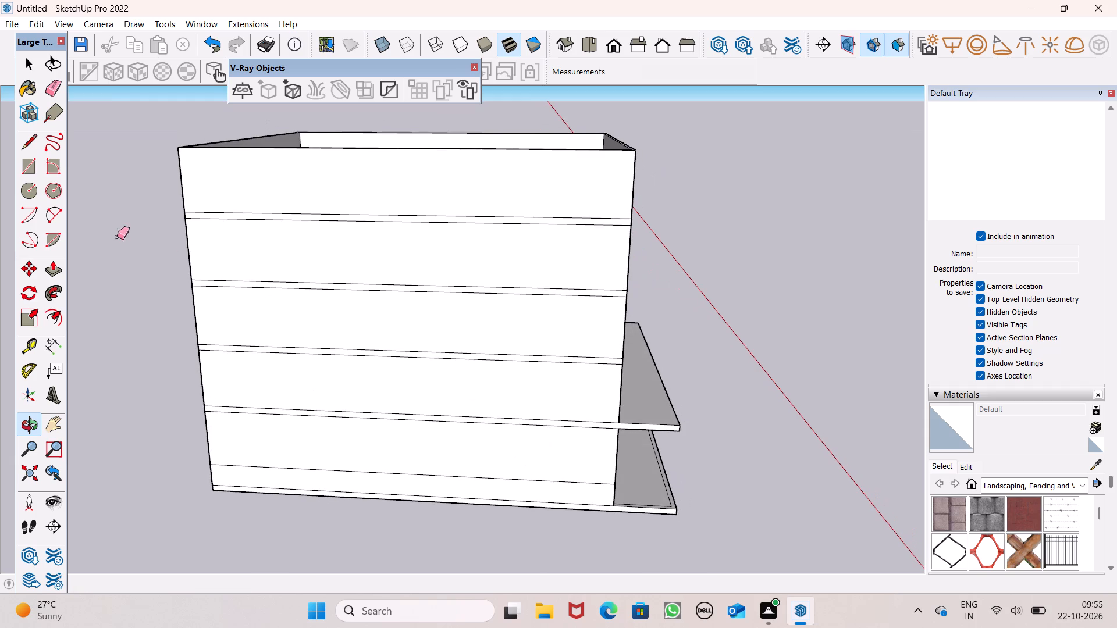
{"action": "left_click", "coordinate": [32, 150]}
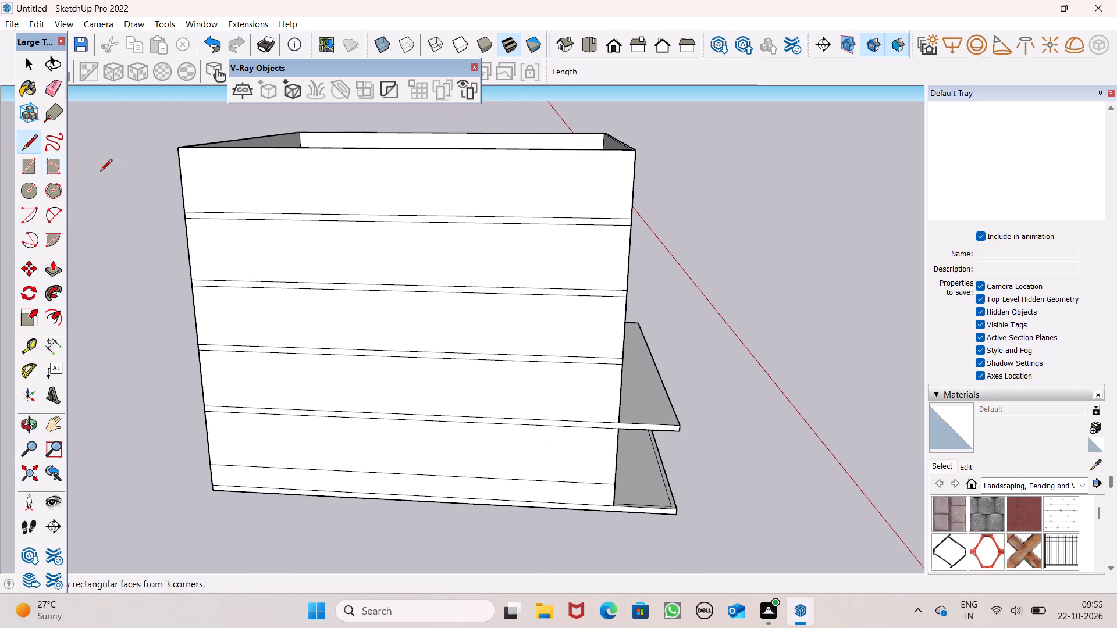
{"action": "middle_click_drag", "start_coordinate": [506, 264], "coordinate": [550, 258]}
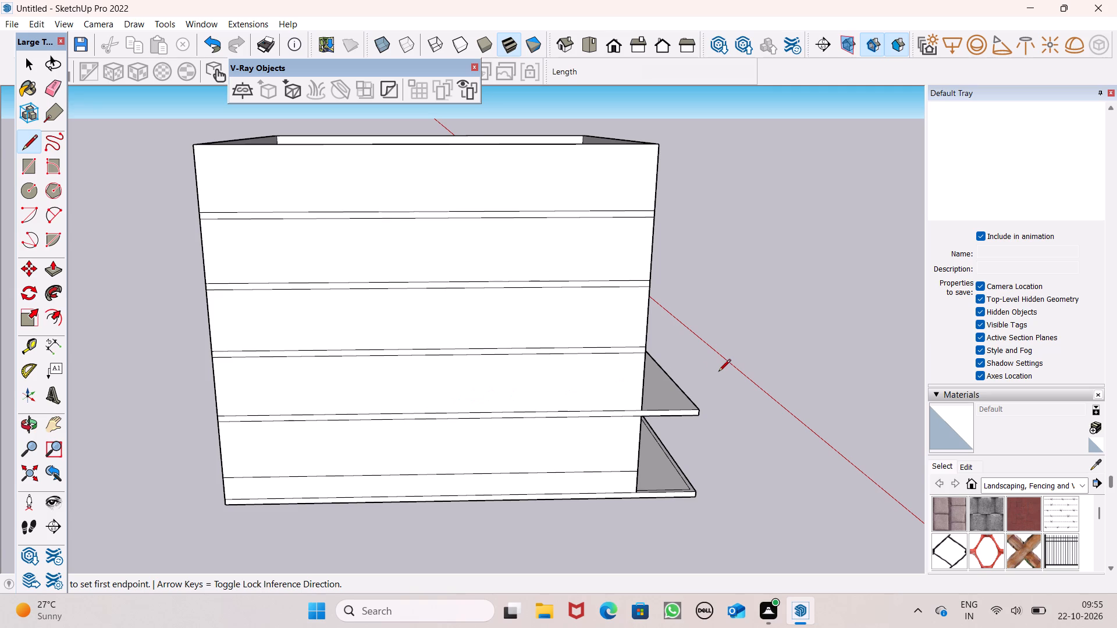
{"action": "middle_click_drag", "start_coordinate": [640, 397], "coordinate": [682, 422]}
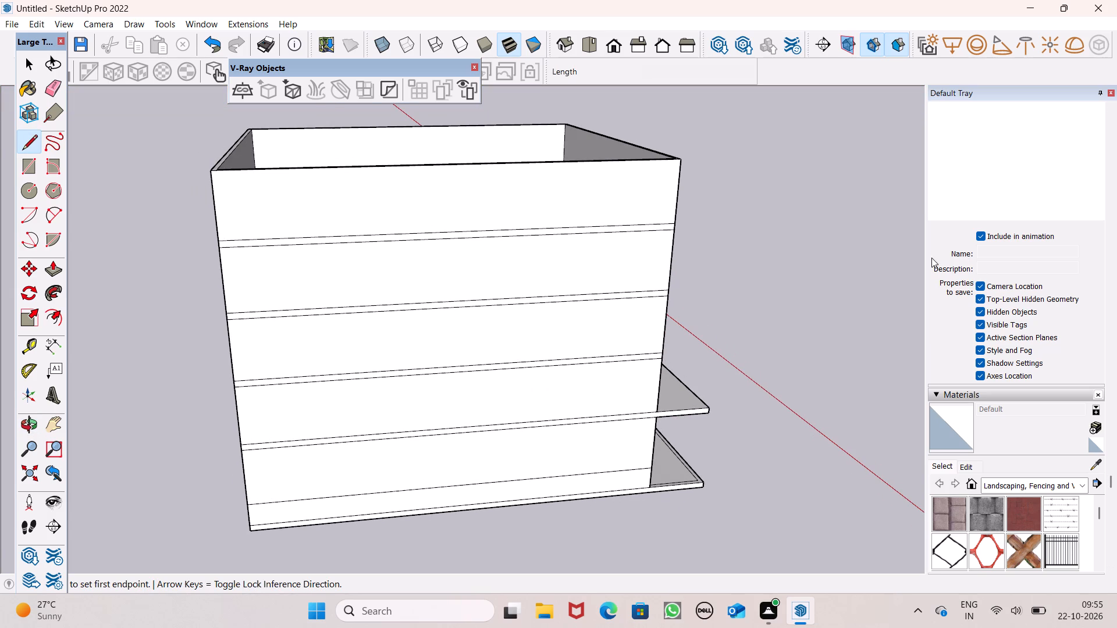
{"action": "scroll", "coordinate": [816, 287], "scroll_direction": "up", "scroll_amount": 1}
{"action": "middle_click_drag", "start_coordinate": [813, 287], "coordinate": [731, 290]}
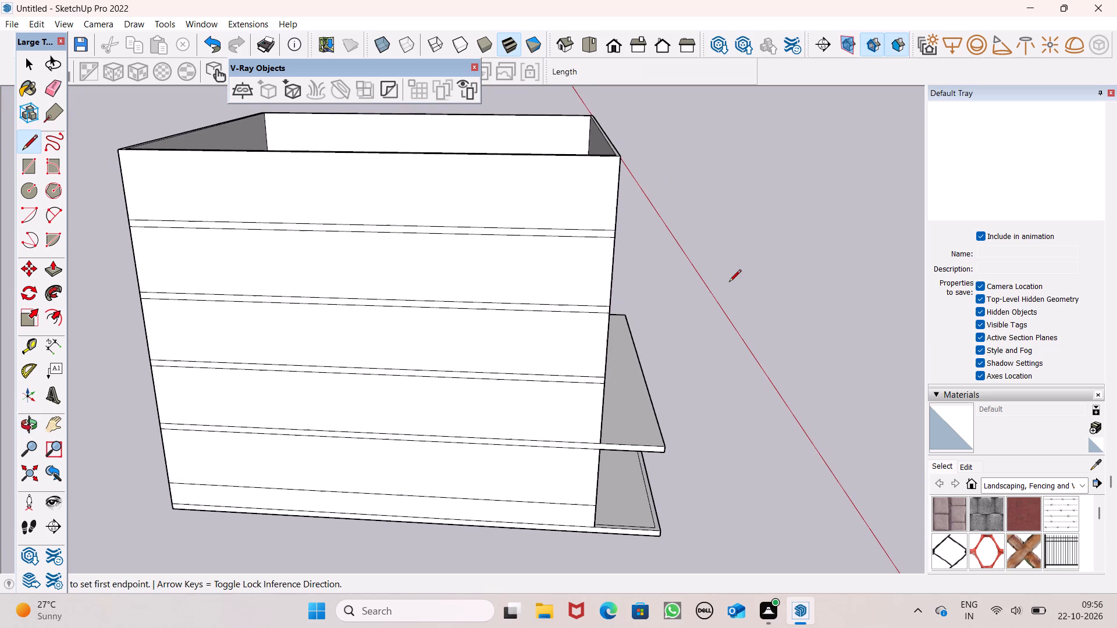
{"action": "scroll", "coordinate": [764, 341], "scroll_direction": "down", "scroll_amount": 1}
{"action": "middle_click_drag", "start_coordinate": [738, 342], "coordinate": [738, 343]}
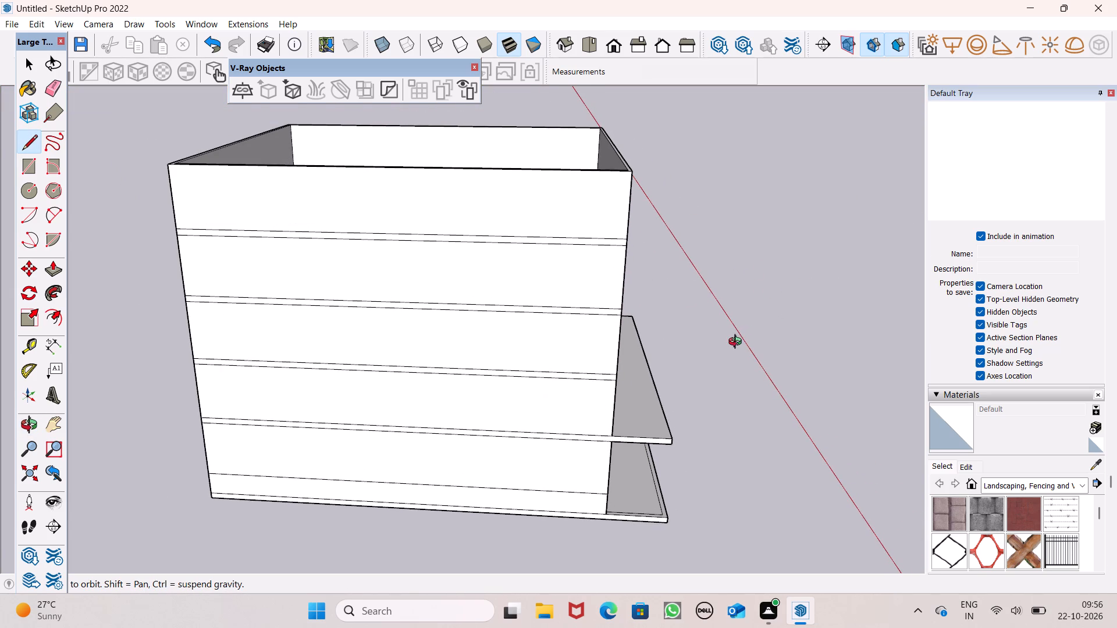
{"action": "middle_click_drag", "start_coordinate": [738, 343], "coordinate": [766, 297]}
{"action": "scroll", "coordinate": [766, 297], "scroll_direction": "up", "scroll_amount": 1}
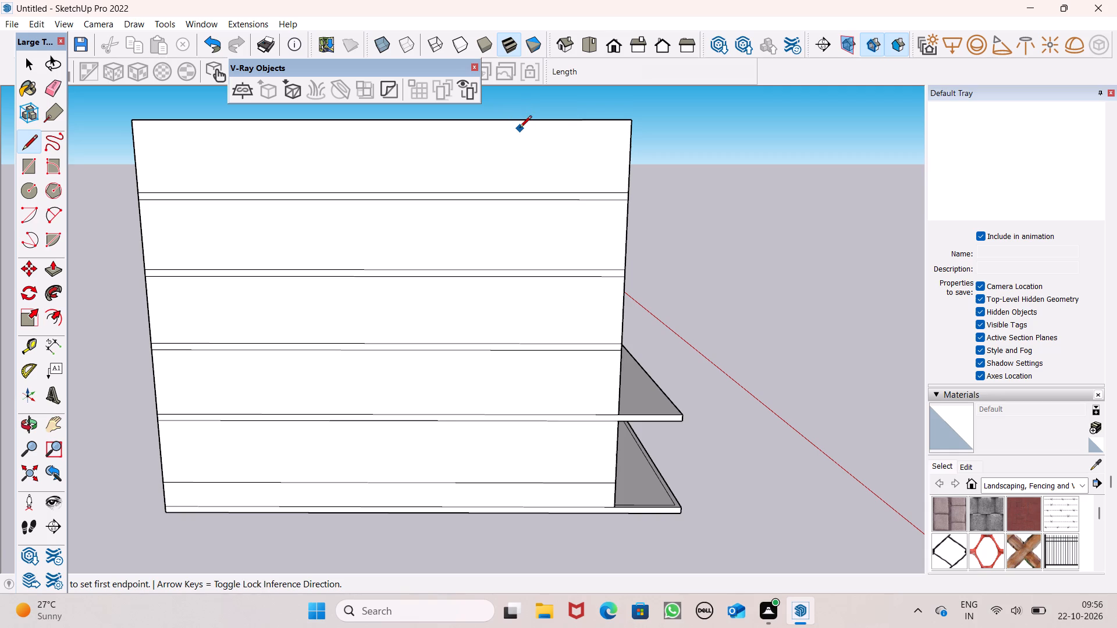
{"action": "scroll", "coordinate": [539, 118], "scroll_direction": "up", "scroll_amount": 1}
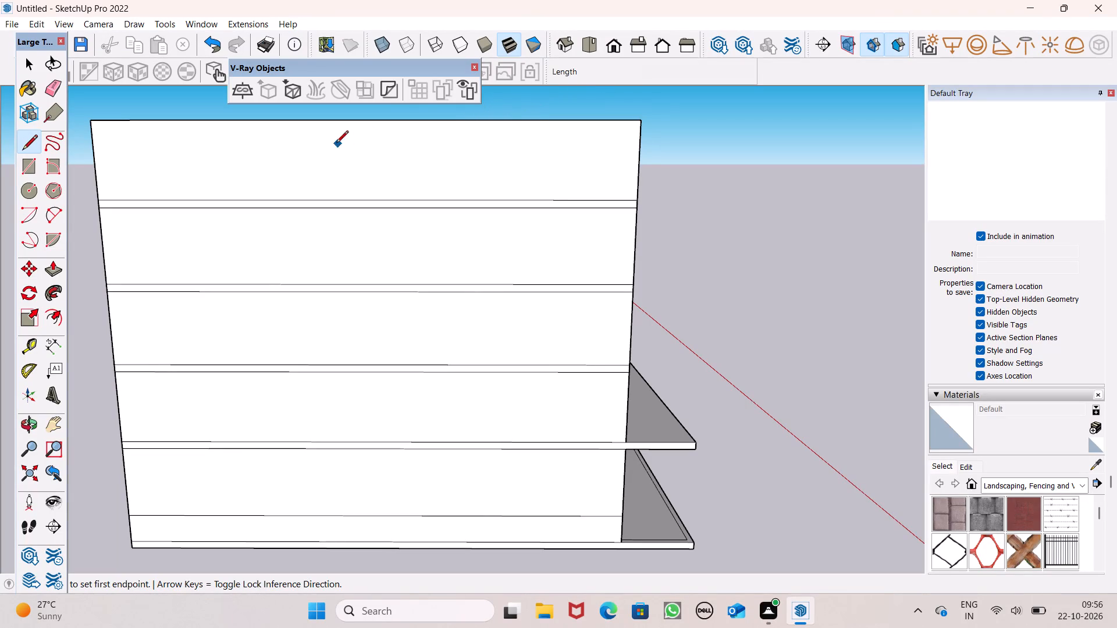
{"action": "left_click", "coordinate": [505, 122]}
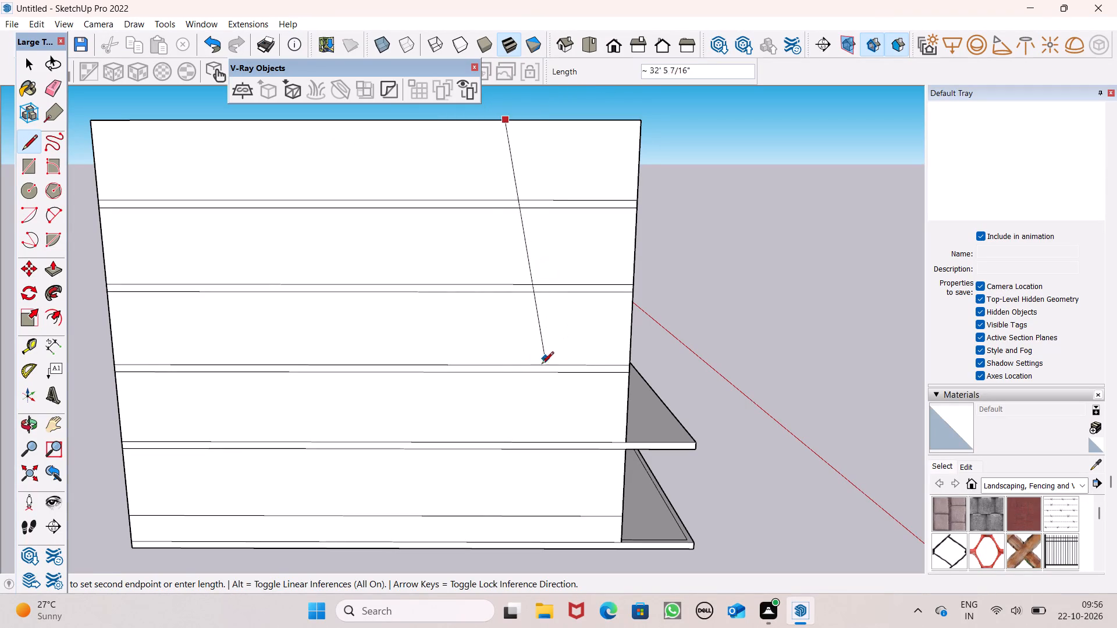
{"action": "left_click", "coordinate": [497, 453]}
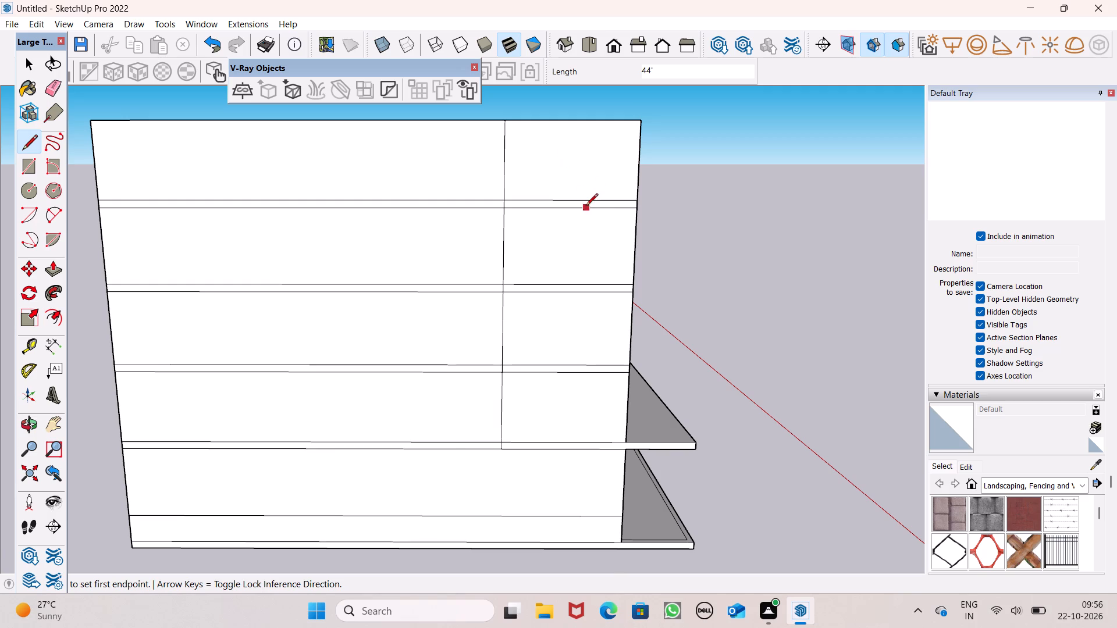
Draw a second vertical line farther from the front corner, from the side wall's top edge to the lowest upper slab band's lower edge.
{"action": "scroll", "coordinate": [587, 226], "scroll_direction": "down", "scroll_amount": 1}
{"action": "scroll", "coordinate": [546, 228], "scroll_direction": "up", "scroll_amount": 1}
{"action": "middle_click_drag", "start_coordinate": [546, 233], "coordinate": [568, 259]}
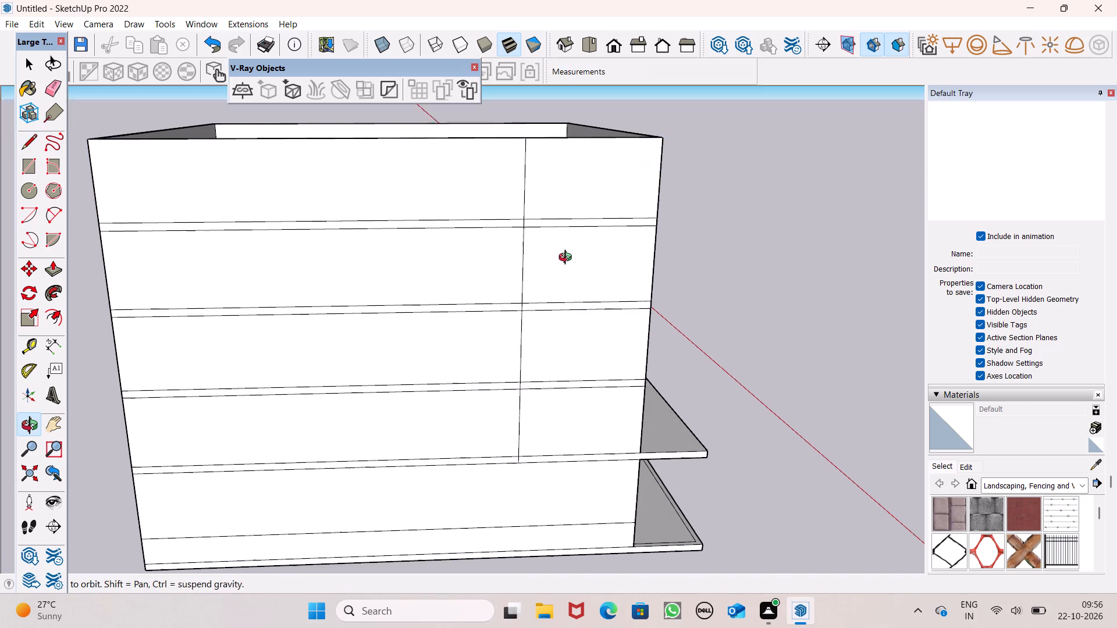
{"action": "middle_click_drag", "start_coordinate": [568, 259], "coordinate": [571, 263]}
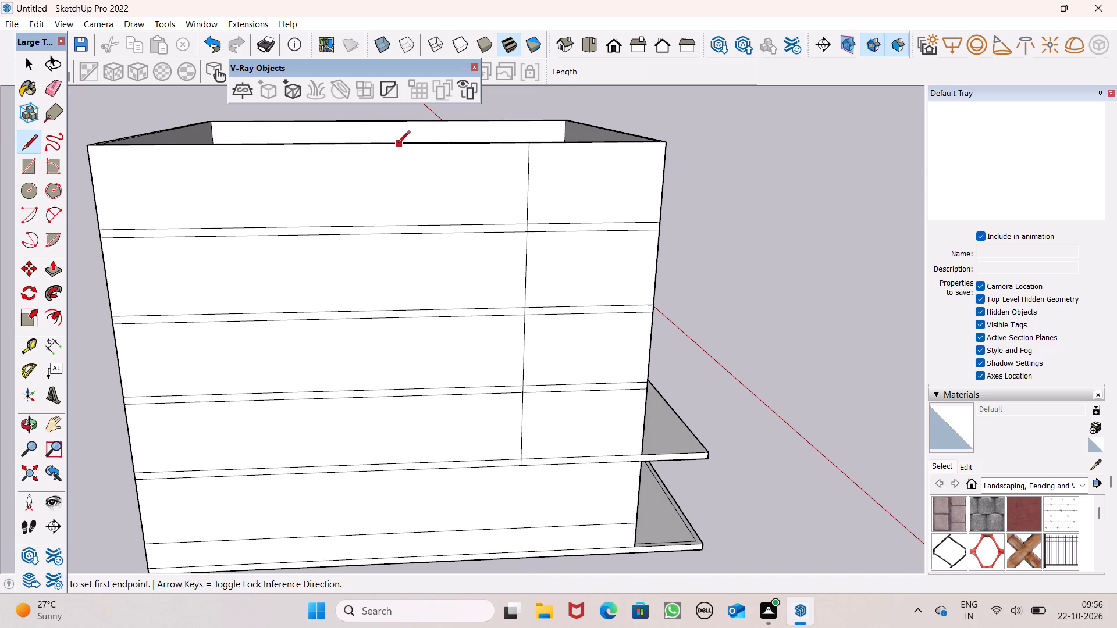
{"action": "left_click", "coordinate": [414, 144]}
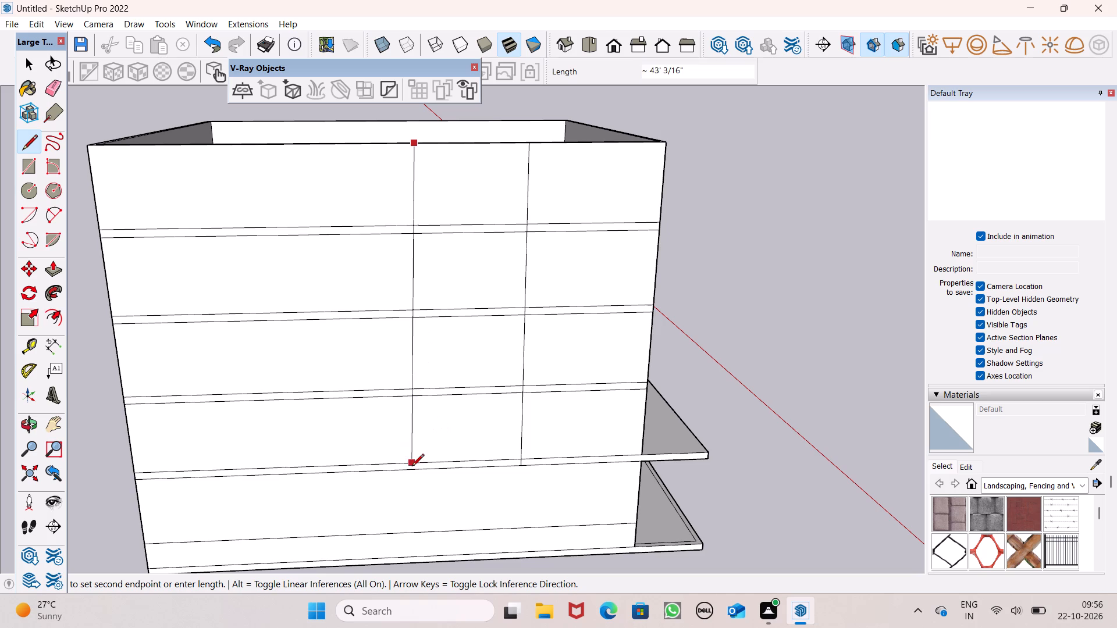
{"action": "scroll", "coordinate": [414, 477], "scroll_direction": "up", "scroll_amount": 3}
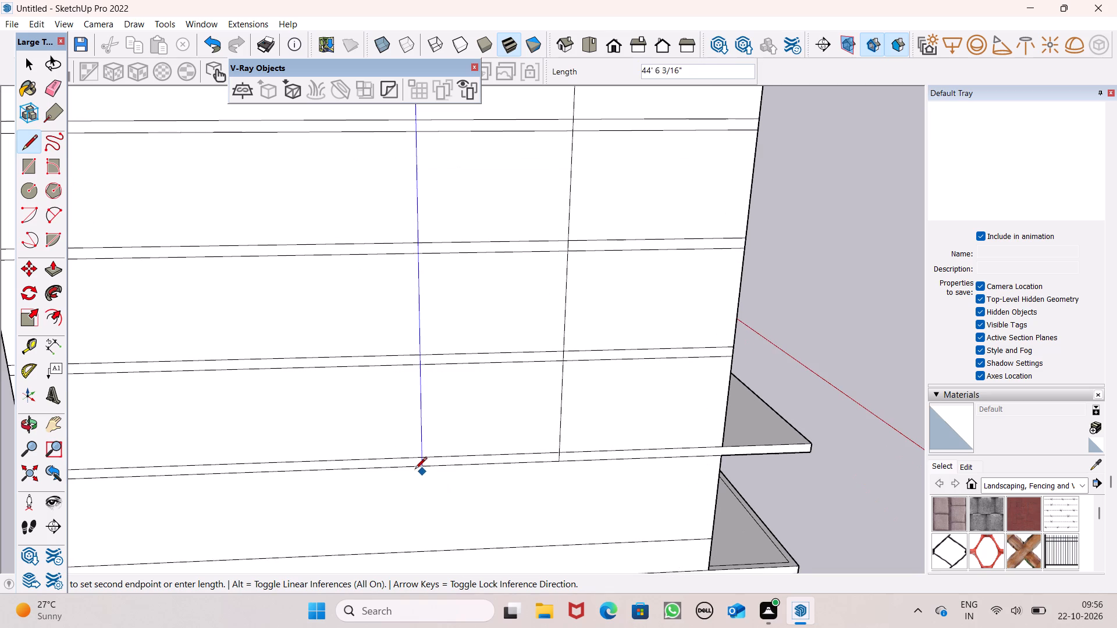
{"action": "left_click", "coordinate": [415, 466]}
Erase the segment of the vertical line nearer the front corner within the lowest upper slab band.
{"action": "scroll", "coordinate": [389, 492], "scroll_direction": "down", "scroll_amount": 5}
{"action": "scroll", "coordinate": [660, 399], "scroll_direction": "down", "scroll_amount": 3}
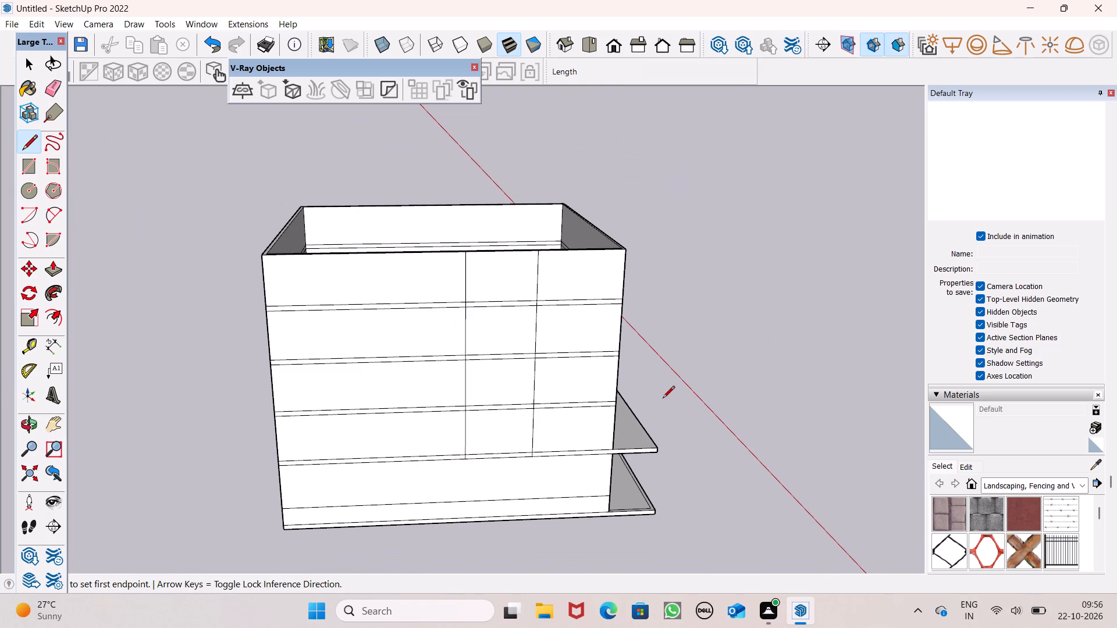
{"action": "scroll", "coordinate": [693, 315], "scroll_direction": "down", "scroll_amount": 2}
{"action": "scroll", "coordinate": [693, 315], "scroll_direction": "up", "scroll_amount": 1}
{"action": "middle_click_drag", "start_coordinate": [693, 315], "coordinate": [688, 338]}
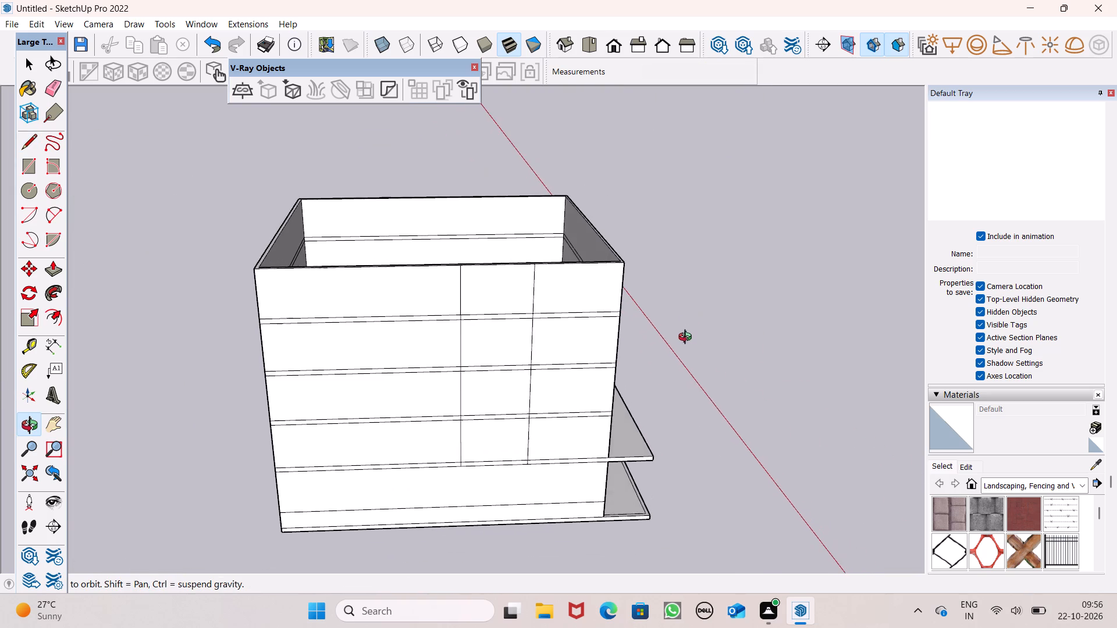
{"action": "middle_click_drag", "start_coordinate": [688, 338], "coordinate": [684, 338]}
{"action": "scroll", "coordinate": [517, 475], "scroll_direction": "up", "scroll_amount": 1}
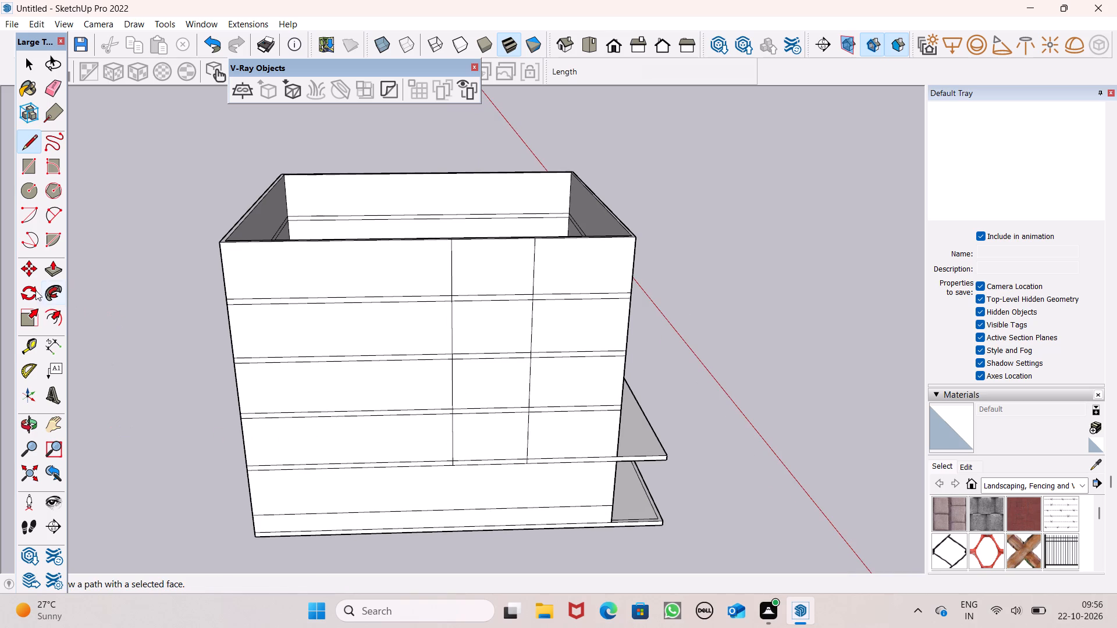
{"action": "left_click", "coordinate": [47, 85]}
{"action": "scroll", "coordinate": [510, 488], "scroll_direction": "up", "scroll_amount": 12}
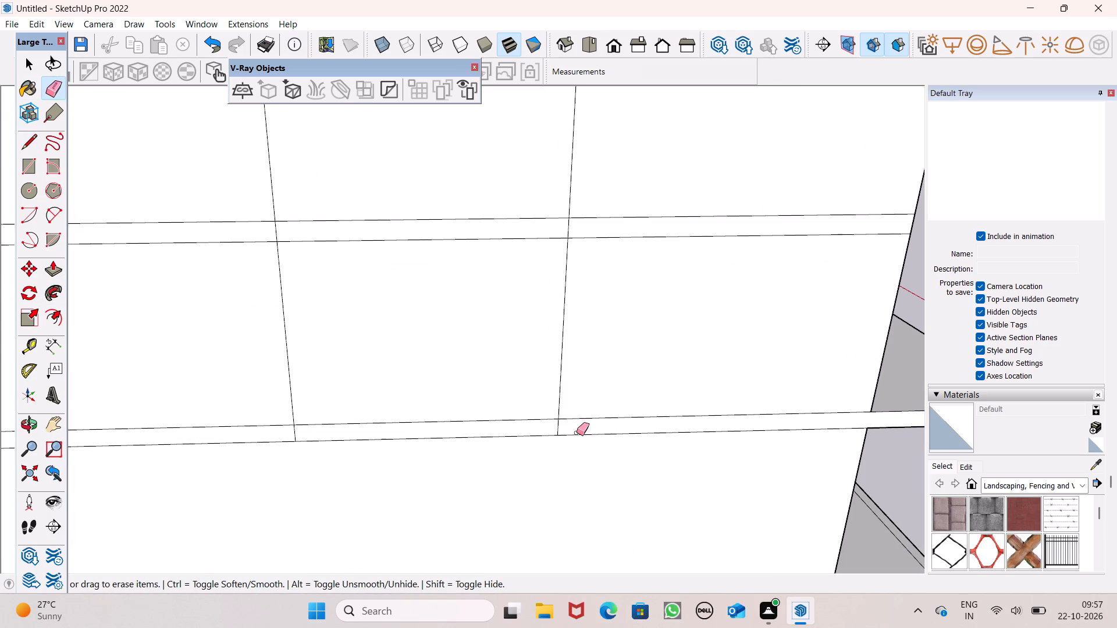
{"action": "left_click", "coordinate": [558, 424]}
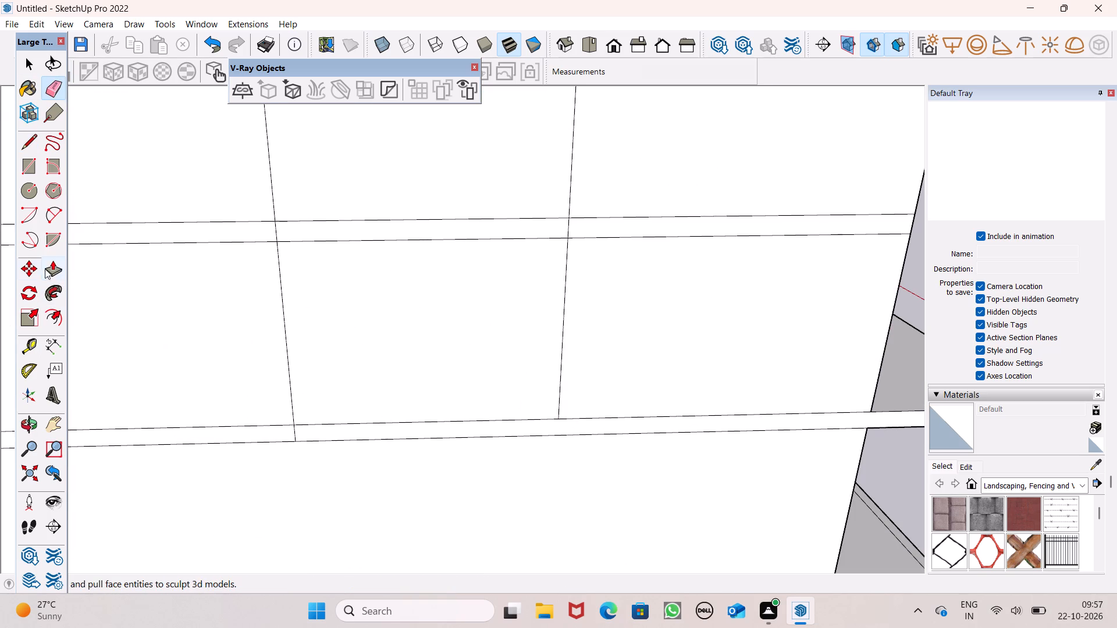
Pull the lowest upper slab band's side face, between the farther vertical line and the front projection's end, outward about 7' 11".
{"action": "left_click", "coordinate": [50, 270]}
{"action": "scroll", "coordinate": [168, 325], "scroll_direction": "down", "scroll_amount": 6}
{"action": "middle_click_drag", "start_coordinate": [399, 420], "coordinate": [473, 478]}
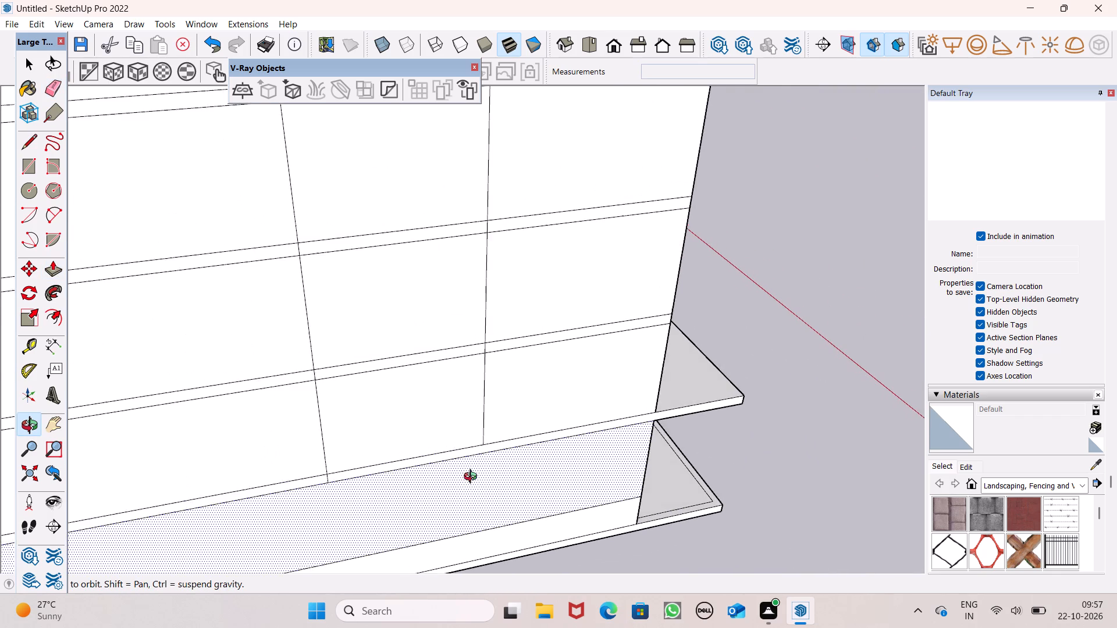
{"action": "middle_click_drag", "start_coordinate": [473, 478], "coordinate": [474, 478]}
{"action": "scroll", "coordinate": [456, 485], "scroll_direction": "up", "scroll_amount": 2}
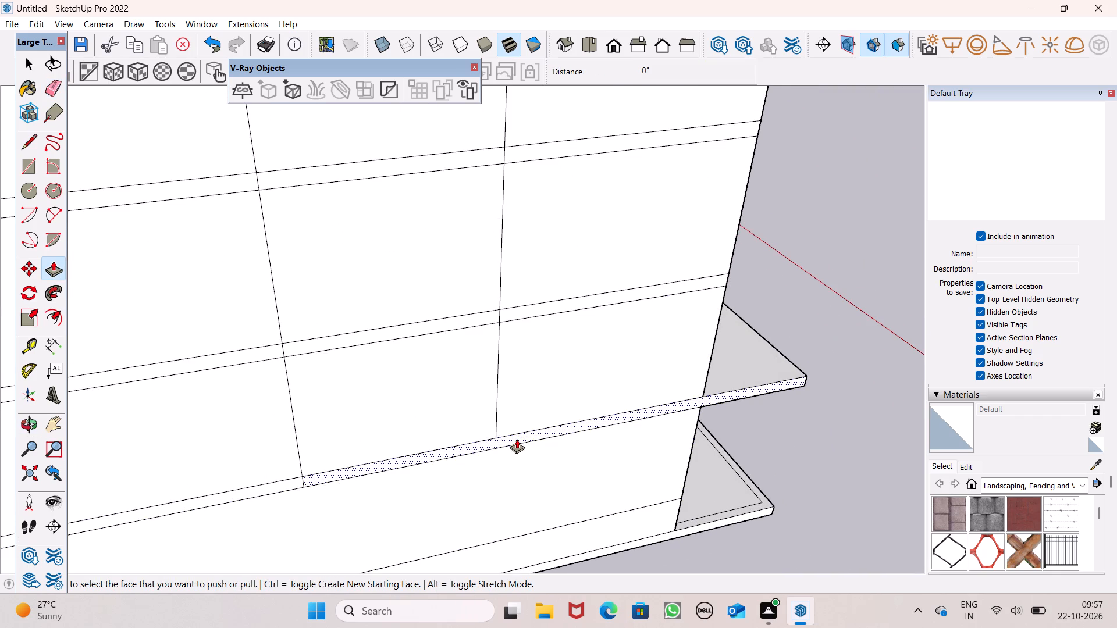
{"action": "left_click_drag", "start_coordinate": [517, 439], "coordinate": [569, 498]}
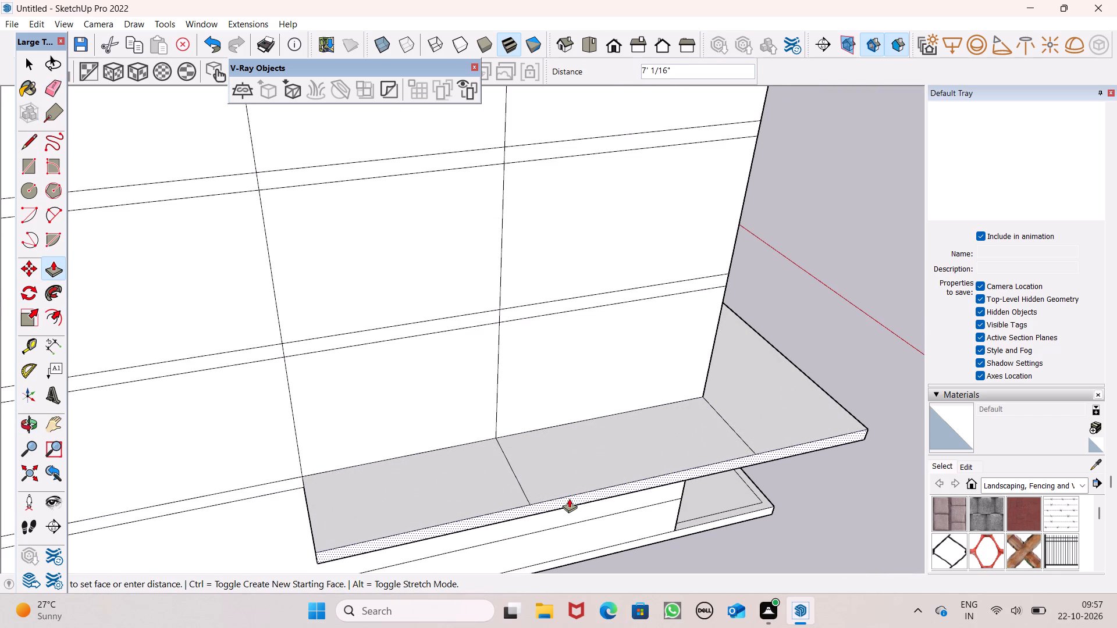
{"action": "left_click_drag", "start_coordinate": [569, 498], "coordinate": [574, 505]}
Erase the two seam lines across the top face of the projecting corner slab.
{"action": "scroll", "coordinate": [505, 398], "scroll_direction": "down", "scroll_amount": 5}
{"action": "middle_click_drag", "start_coordinate": [663, 518], "coordinate": [407, 419]}
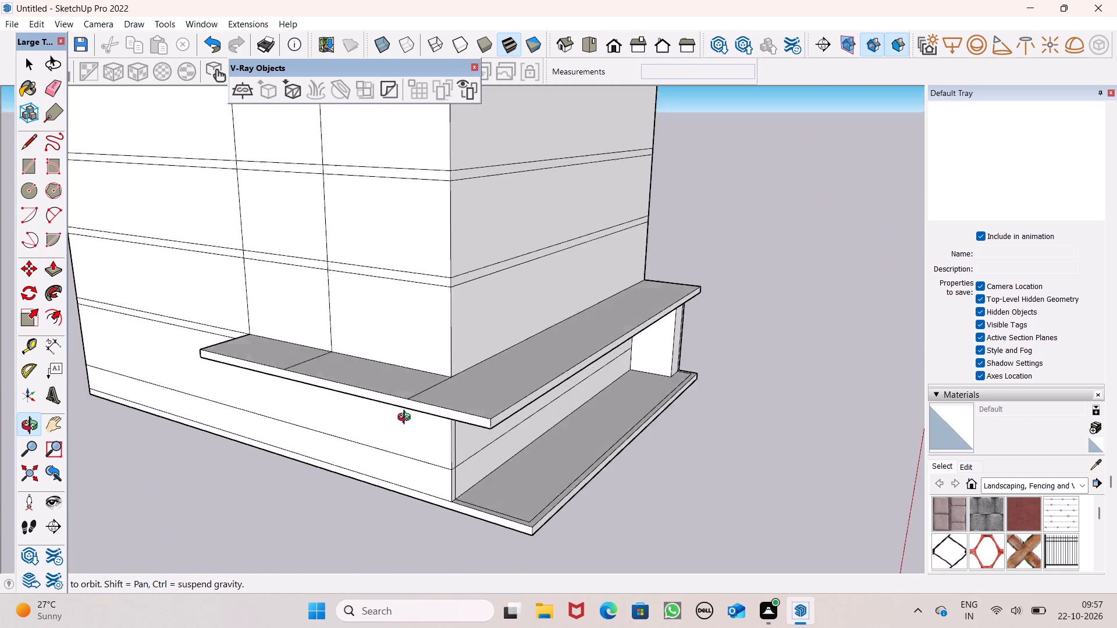
{"action": "middle_click_drag", "start_coordinate": [407, 419], "coordinate": [610, 530]}
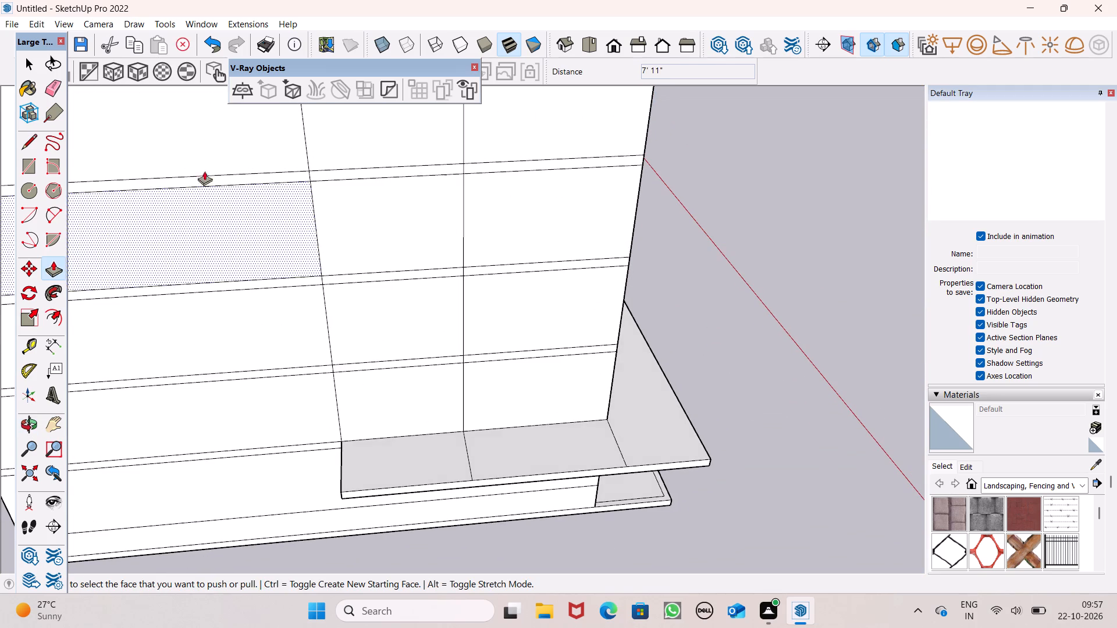
{"action": "left_click", "coordinate": [54, 97]}
{"action": "scroll", "coordinate": [439, 454], "scroll_direction": "up", "scroll_amount": 5}
{"action": "left_click_drag", "start_coordinate": [461, 461], "coordinate": [464, 461]}
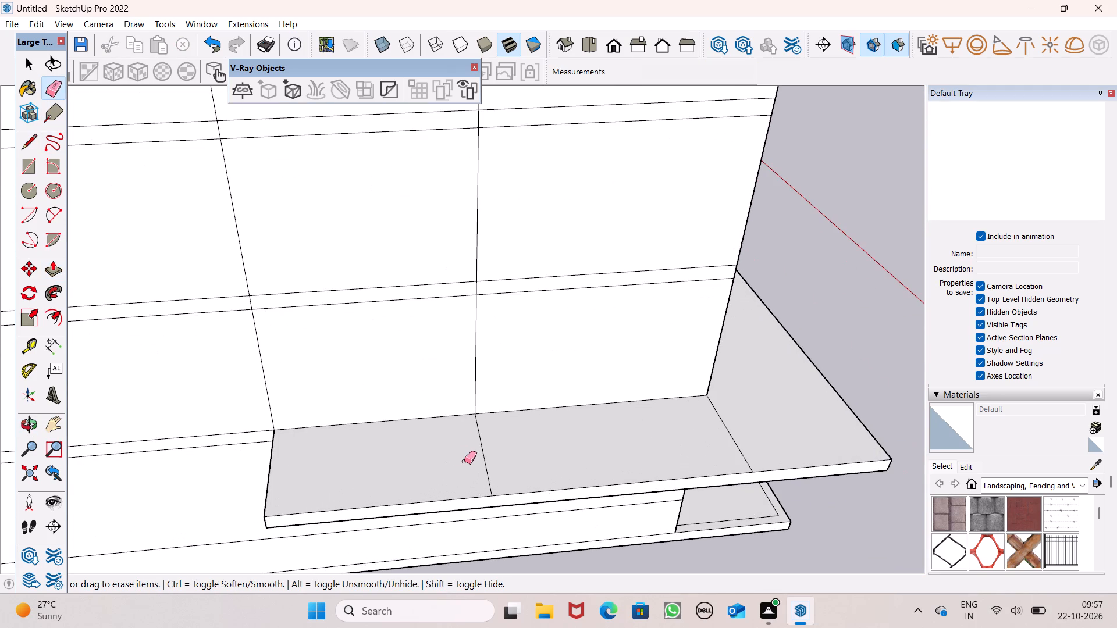
{"action": "left_click_drag", "start_coordinate": [464, 461], "coordinate": [738, 423]}
Erase the two seam lines at the corner on the underside of the projecting corner slab.
{"action": "scroll", "coordinate": [650, 348], "scroll_direction": "down", "scroll_amount": 7}
{"action": "middle_click_drag", "start_coordinate": [724, 449], "coordinate": [671, 271]}
{"action": "scroll", "coordinate": [712, 326], "scroll_direction": "up", "scroll_amount": 1}
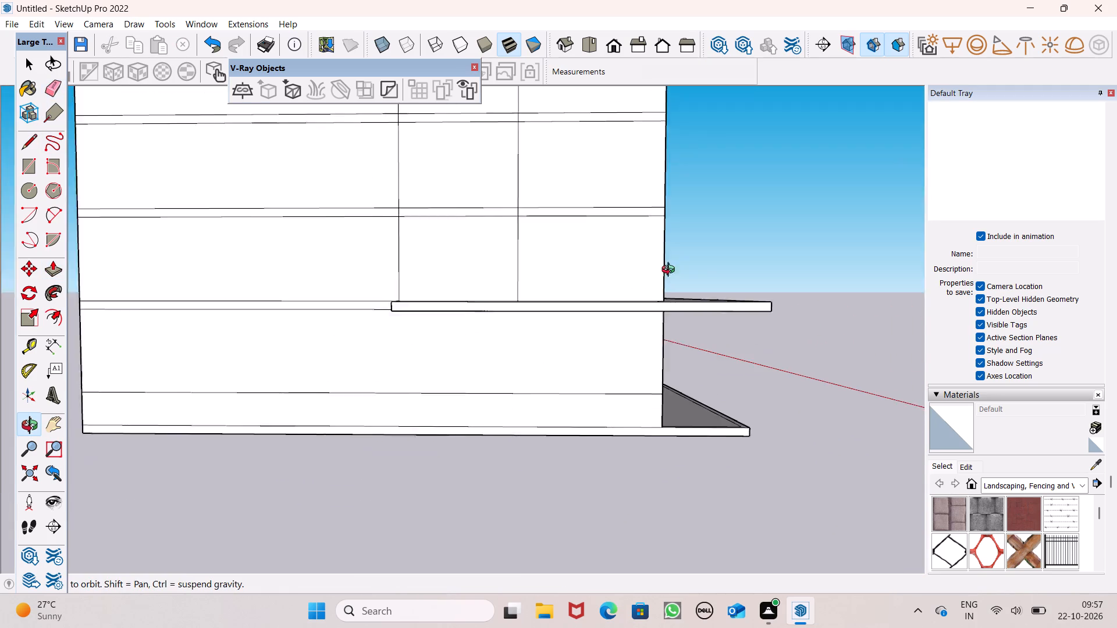
{"action": "middle_click_drag", "start_coordinate": [671, 271], "coordinate": [670, 270]}
{"action": "middle_click_drag", "start_coordinate": [661, 238], "coordinate": [632, 149]}
{"action": "scroll", "coordinate": [675, 286], "scroll_direction": "up", "scroll_amount": 6}
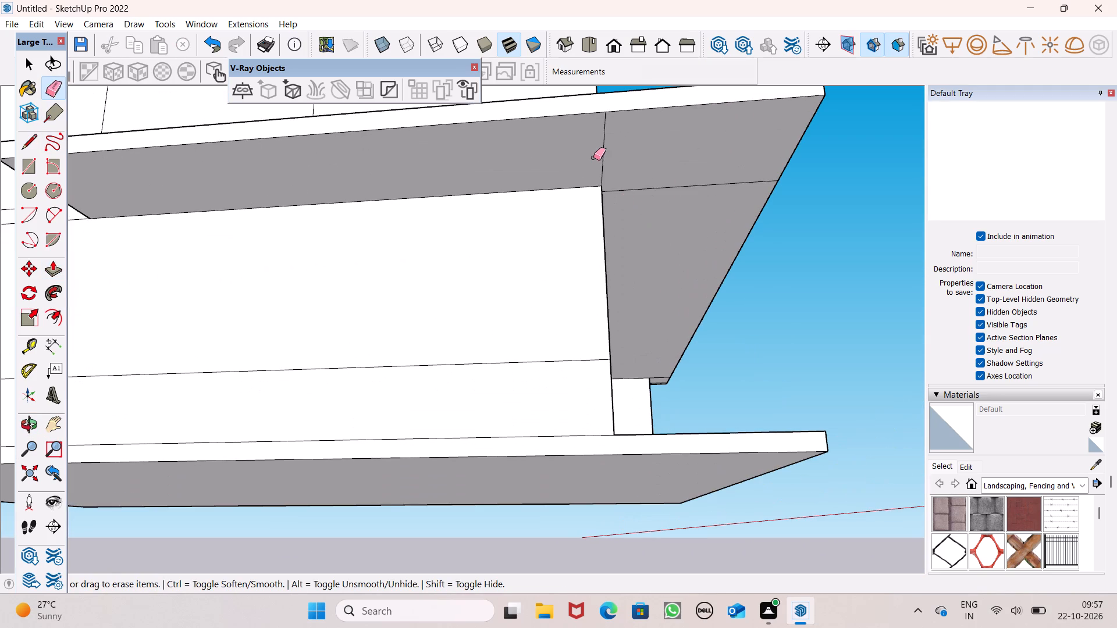
{"action": "left_click_drag", "start_coordinate": [596, 158], "coordinate": [658, 202]}
Pull the second-lowest upper slab band's side face, between the two vertical lines, outward 7' 11".
{"action": "scroll", "coordinate": [652, 183], "scroll_direction": "down", "scroll_amount": 7}
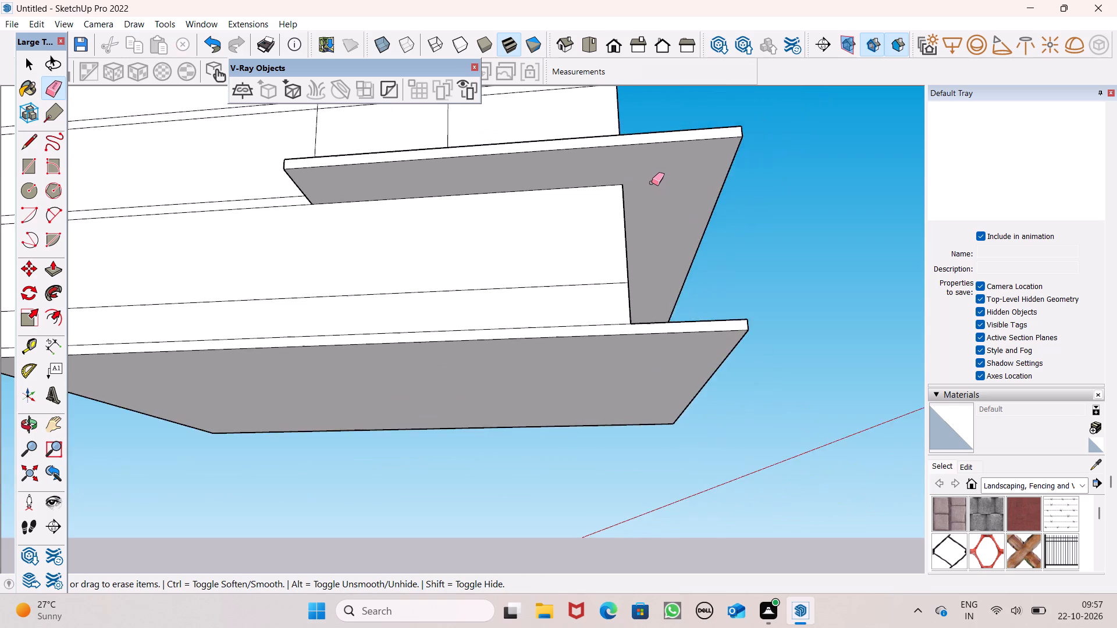
{"action": "scroll", "coordinate": [652, 183], "scroll_direction": "down", "scroll_amount": 4}
{"action": "scroll", "coordinate": [668, 205], "scroll_direction": "up", "scroll_amount": 1}
{"action": "middle_click_drag", "start_coordinate": [670, 209], "coordinate": [688, 365]}
{"action": "scroll", "coordinate": [644, 319], "scroll_direction": "down", "scroll_amount": 3}
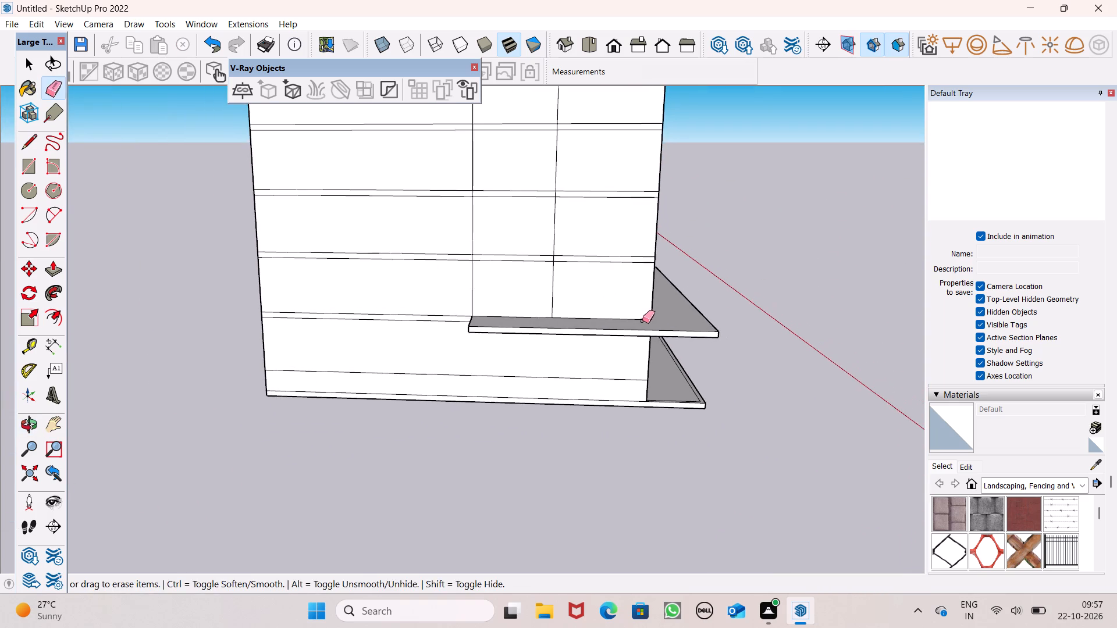
{"action": "middle_click_drag", "start_coordinate": [655, 338], "coordinate": [673, 424]}
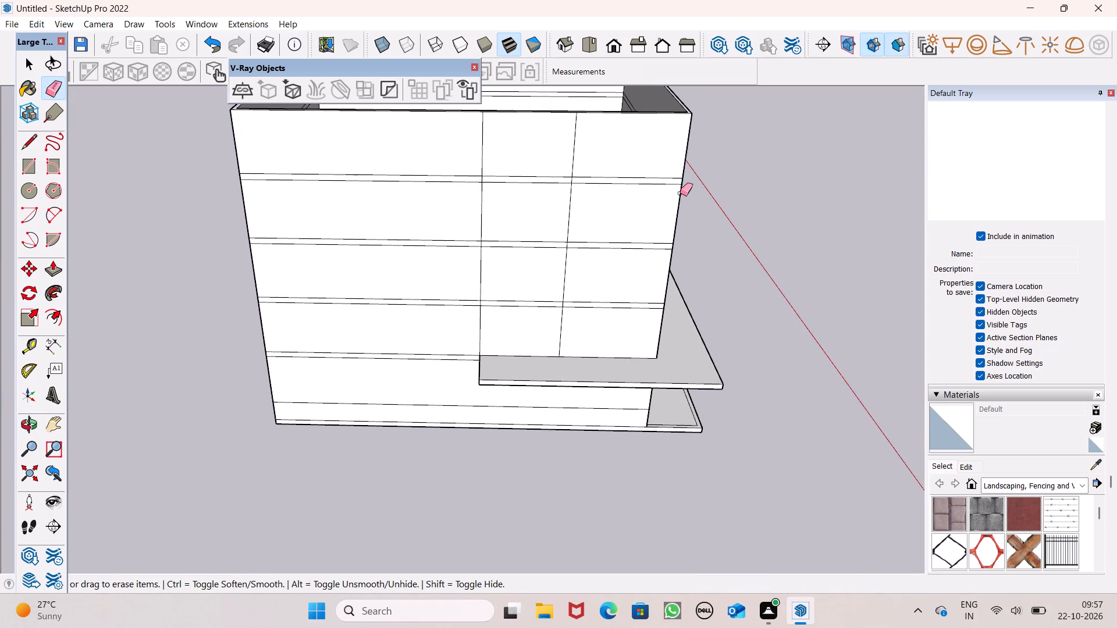
{"action": "middle_click_drag", "start_coordinate": [724, 375], "coordinate": [704, 382]}
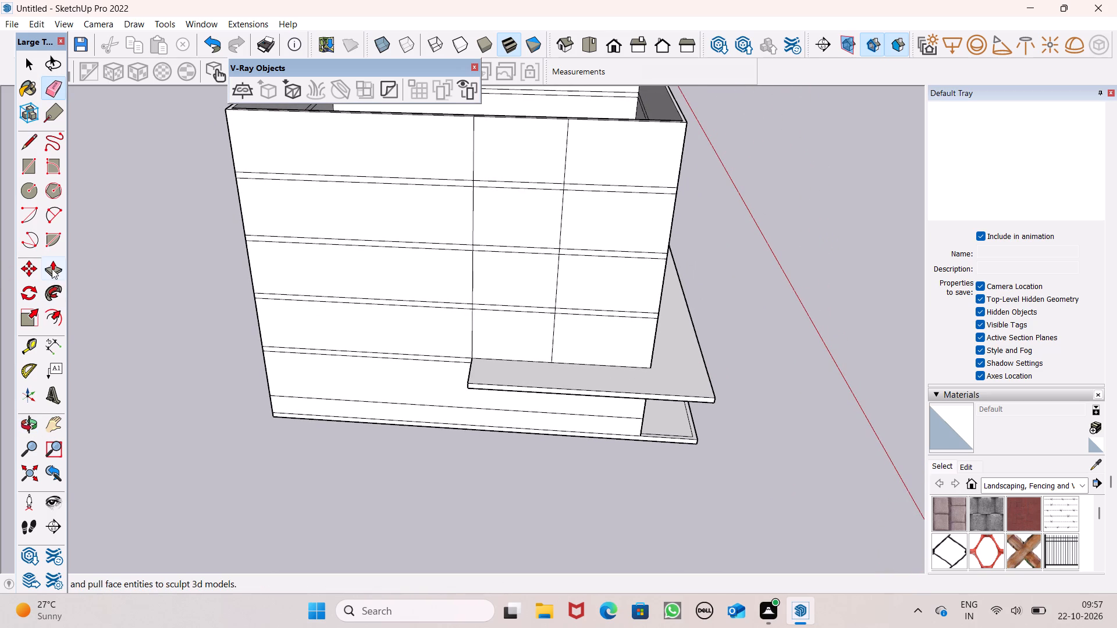
{"action": "left_click", "coordinate": [52, 268]}
{"action": "scroll", "coordinate": [346, 251], "scroll_direction": "up", "scroll_amount": 5}
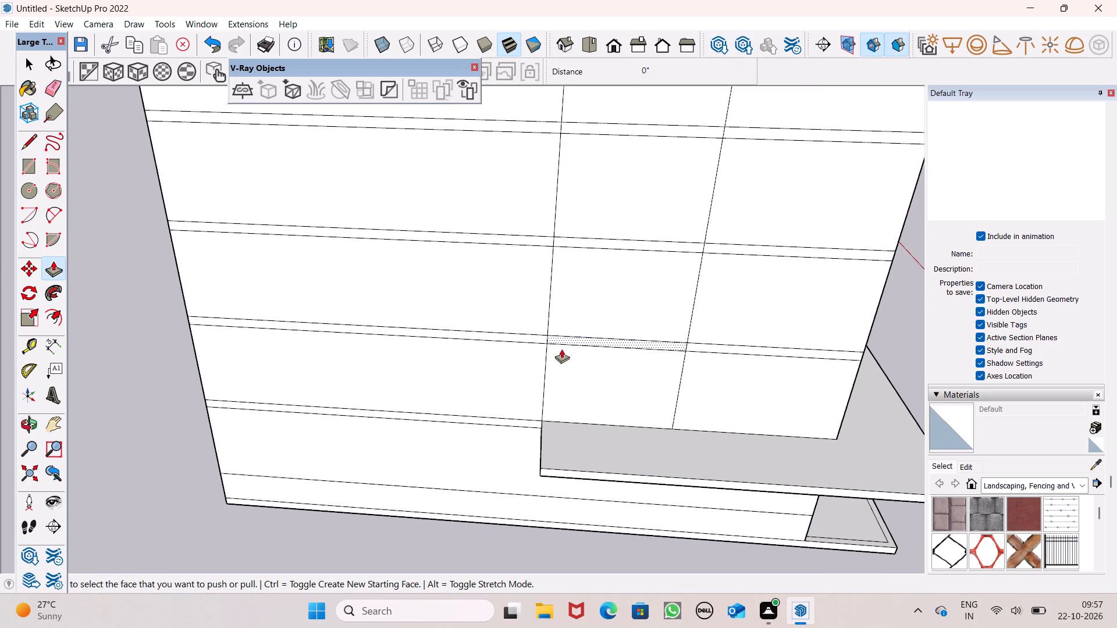
{"action": "left_click_drag", "start_coordinate": [565, 343], "coordinate": [543, 484]}
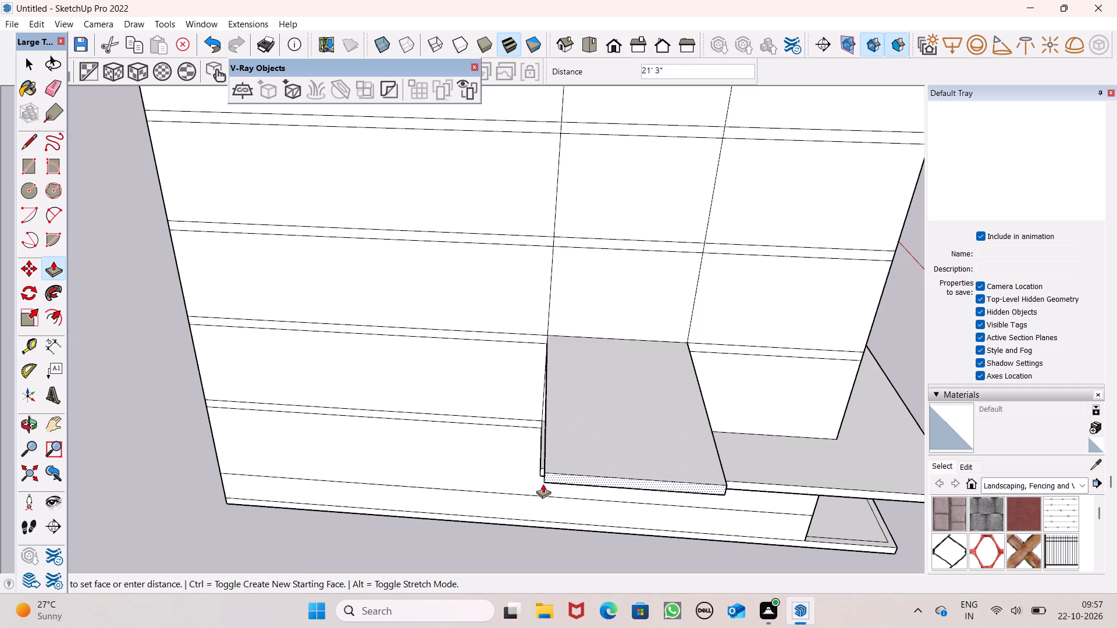
{"action": "left_click_drag", "start_coordinate": [543, 484], "coordinate": [547, 466]}
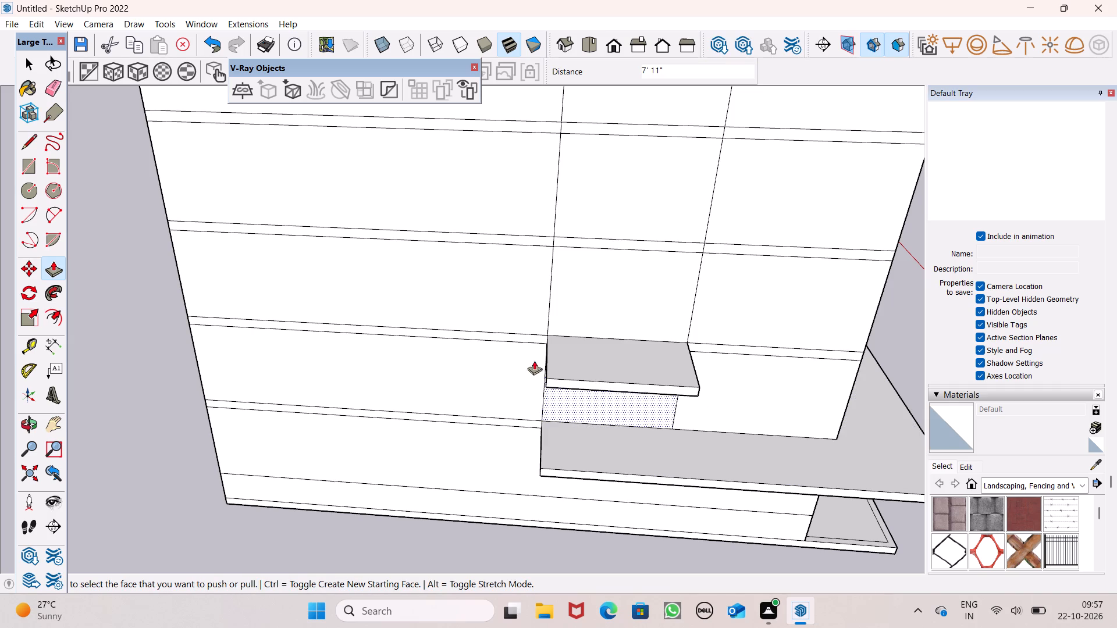
Pull the third upper slab band's side face, between the two vertical lines, outward flush with the slab below.
{"action": "left_click_drag", "start_coordinate": [570, 245], "coordinate": [538, 386]}
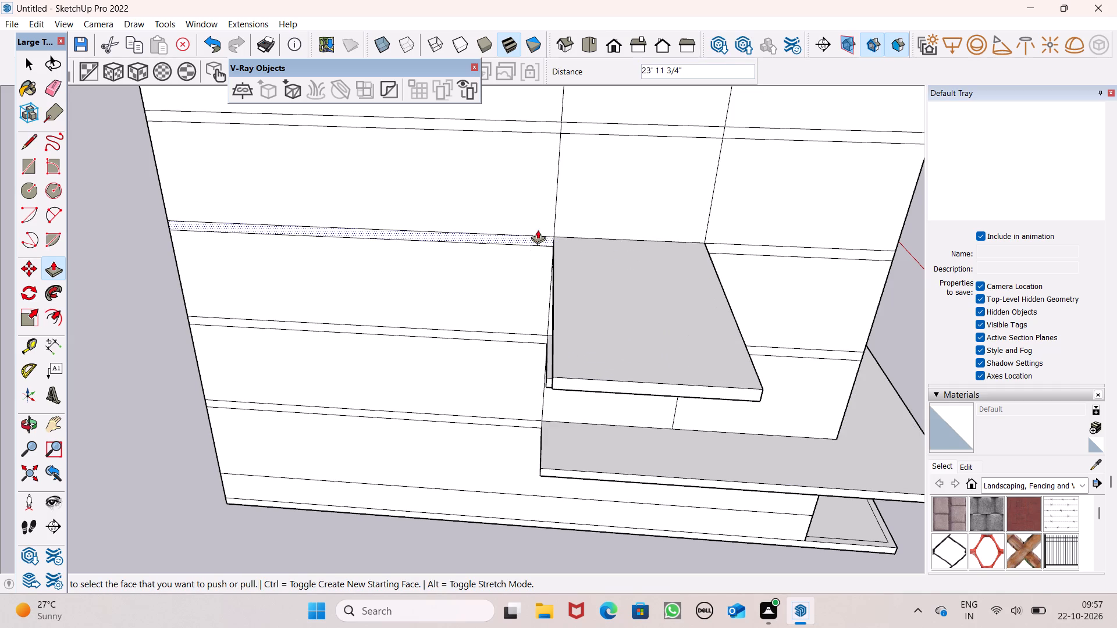
{"action": "key", "text": "ctrl+z"}
{"action": "middle_click_drag", "start_coordinate": [553, 319], "coordinate": [641, 245]}
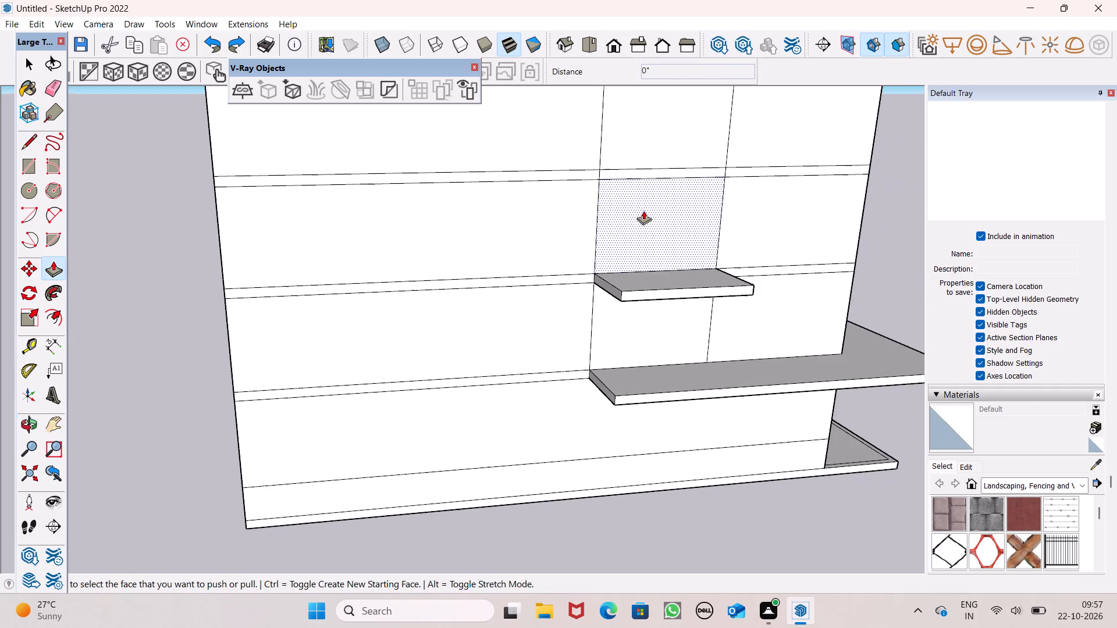
{"action": "scroll", "coordinate": [578, 182], "scroll_direction": "up", "scroll_amount": 4}
{"action": "scroll", "coordinate": [347, 286], "scroll_direction": "down", "scroll_amount": 6}
{"action": "middle_click_drag", "start_coordinate": [408, 372], "coordinate": [570, 359]}
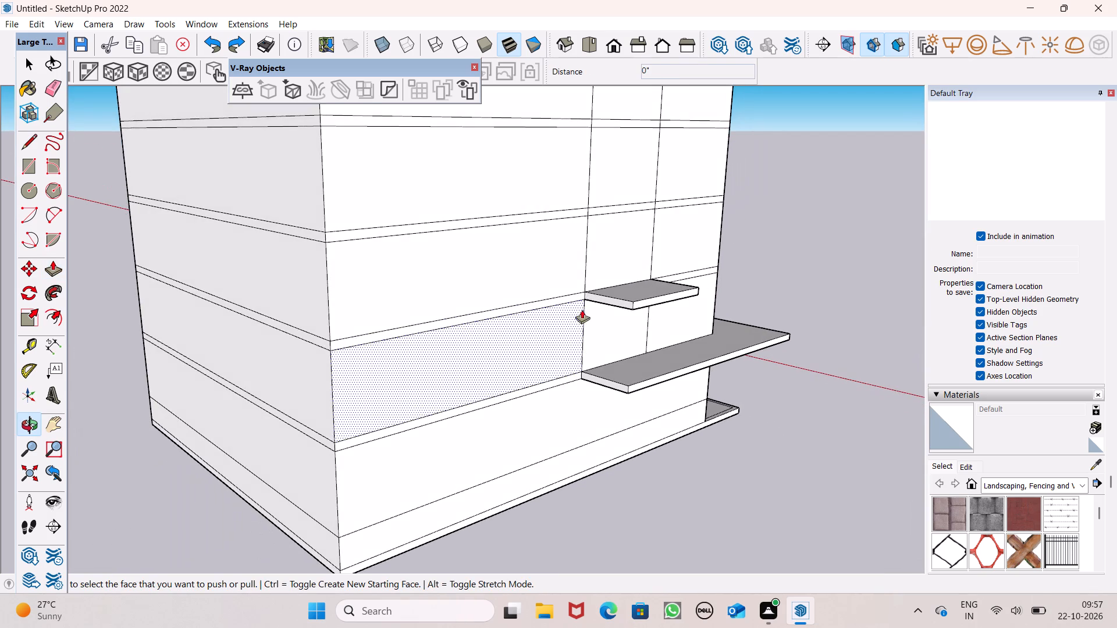
{"action": "scroll", "coordinate": [582, 311], "scroll_direction": "down", "scroll_amount": 5}
{"action": "scroll", "coordinate": [651, 234], "scroll_direction": "up", "scroll_amount": 6}
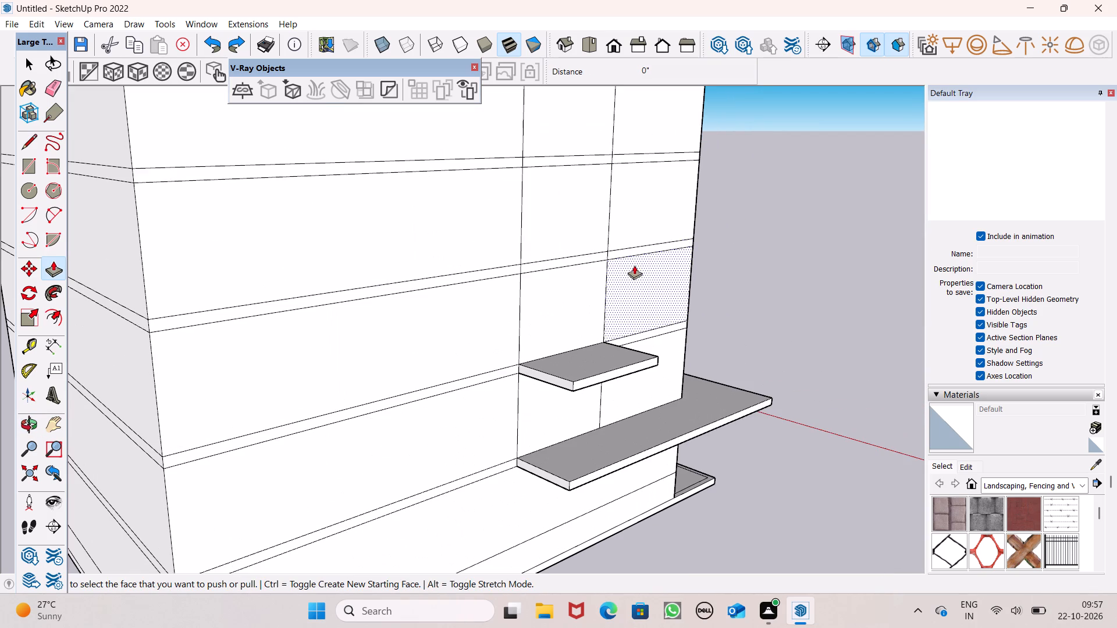
{"action": "scroll", "coordinate": [629, 270], "scroll_direction": "up", "scroll_amount": 2}
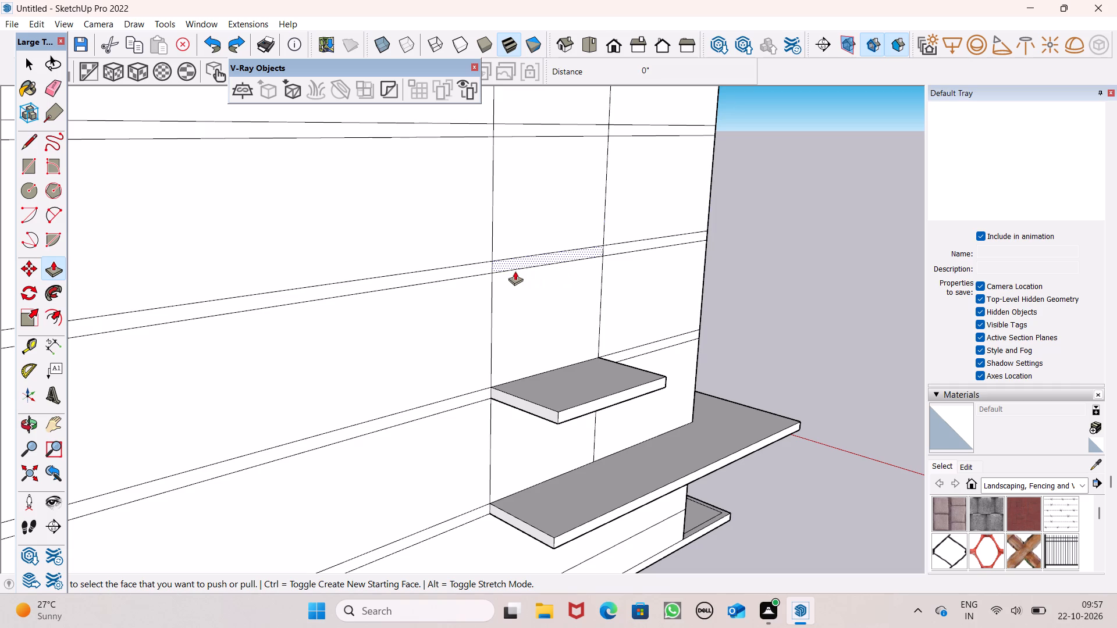
{"action": "left_click_drag", "start_coordinate": [506, 267], "coordinate": [558, 416]}
Pull the topmost slab band's side face, between the two vertical lines, outward 7' 11" to match the slabs below.
{"action": "scroll", "coordinate": [564, 353], "scroll_direction": "down", "scroll_amount": 4}
{"action": "middle_click_drag", "start_coordinate": [672, 305], "coordinate": [587, 394]}
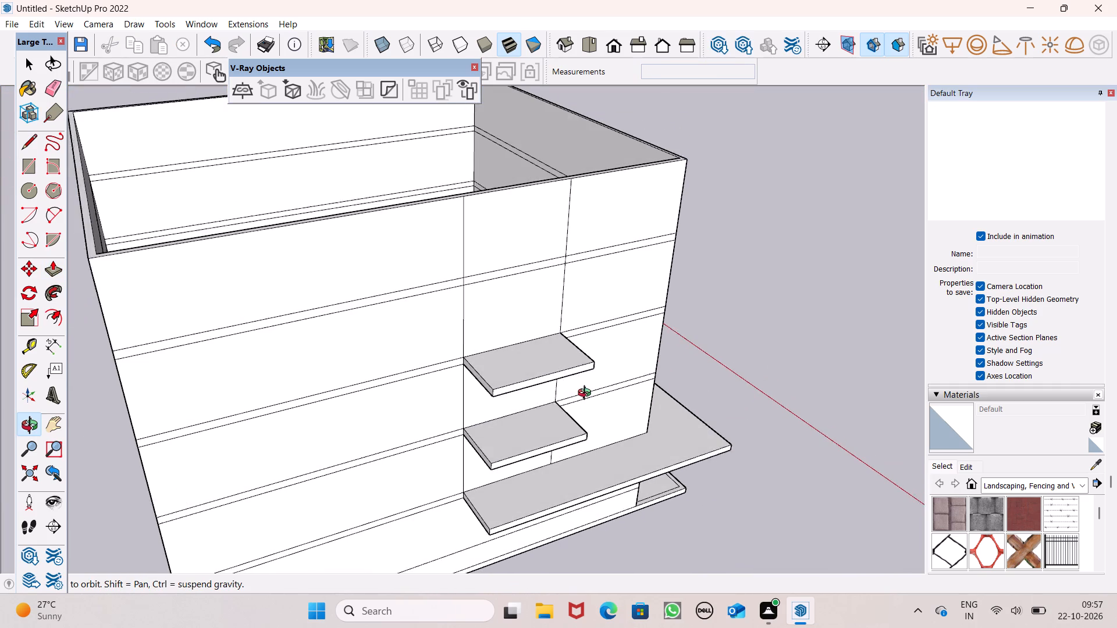
{"action": "middle_click_drag", "start_coordinate": [587, 394], "coordinate": [586, 395]}
{"action": "scroll", "coordinate": [461, 312], "scroll_direction": "up", "scroll_amount": 2}
{"action": "middle_click_drag", "start_coordinate": [457, 356], "coordinate": [588, 337]}
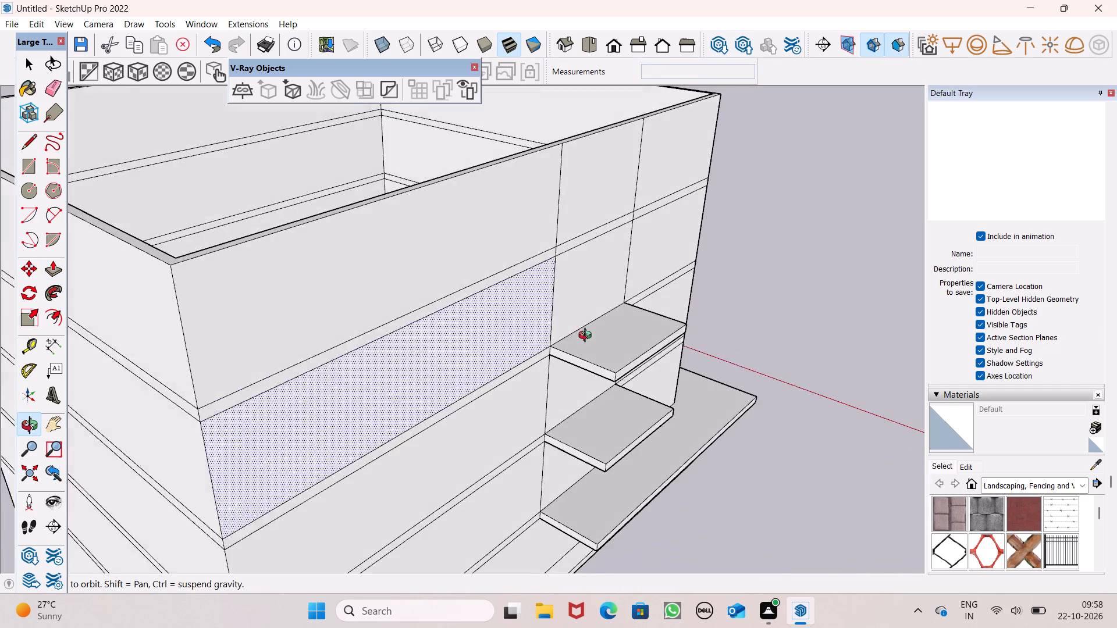
{"action": "middle_click_drag", "start_coordinate": [588, 337], "coordinate": [596, 322]}
{"action": "scroll", "coordinate": [588, 255], "scroll_direction": "up", "scroll_amount": 3}
{"action": "left_click_drag", "start_coordinate": [559, 225], "coordinate": [592, 340]}
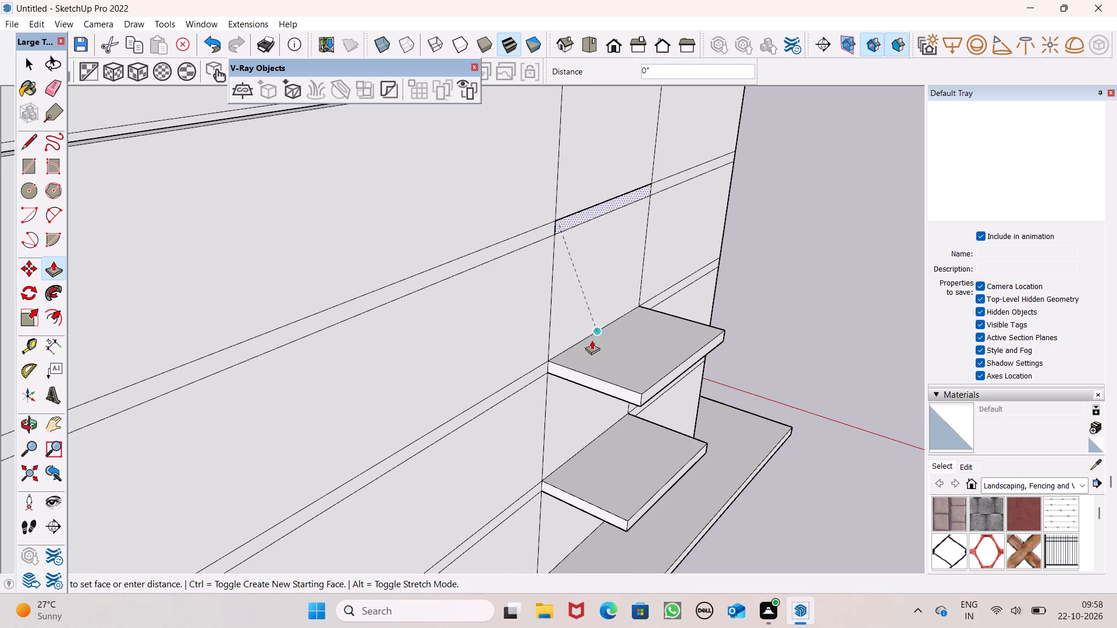
{"action": "left_click_drag", "start_coordinate": [592, 340], "coordinate": [642, 391]}
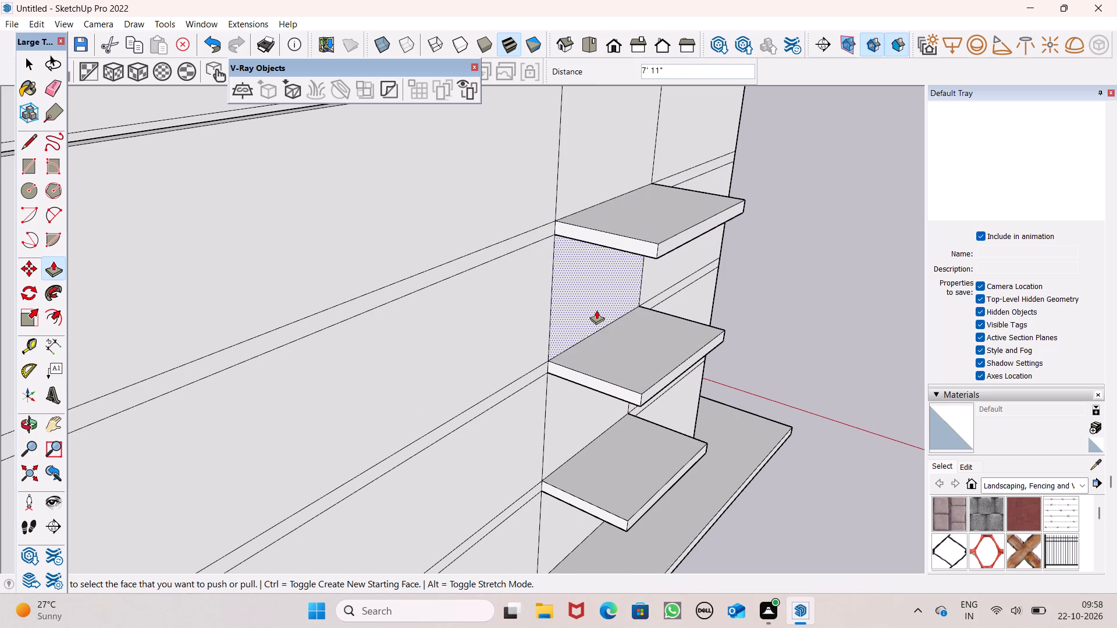
Draw a 7' 11" line across the top of the lowest corner slab, from the base of the vertical line nearer the front corner to the outer edge.
{"action": "scroll", "coordinate": [596, 310], "scroll_direction": "down", "scroll_amount": 4}
{"action": "middle_click_drag", "start_coordinate": [658, 348], "coordinate": [322, 333]}
{"action": "scroll", "coordinate": [434, 252], "scroll_direction": "down", "scroll_amount": 3}
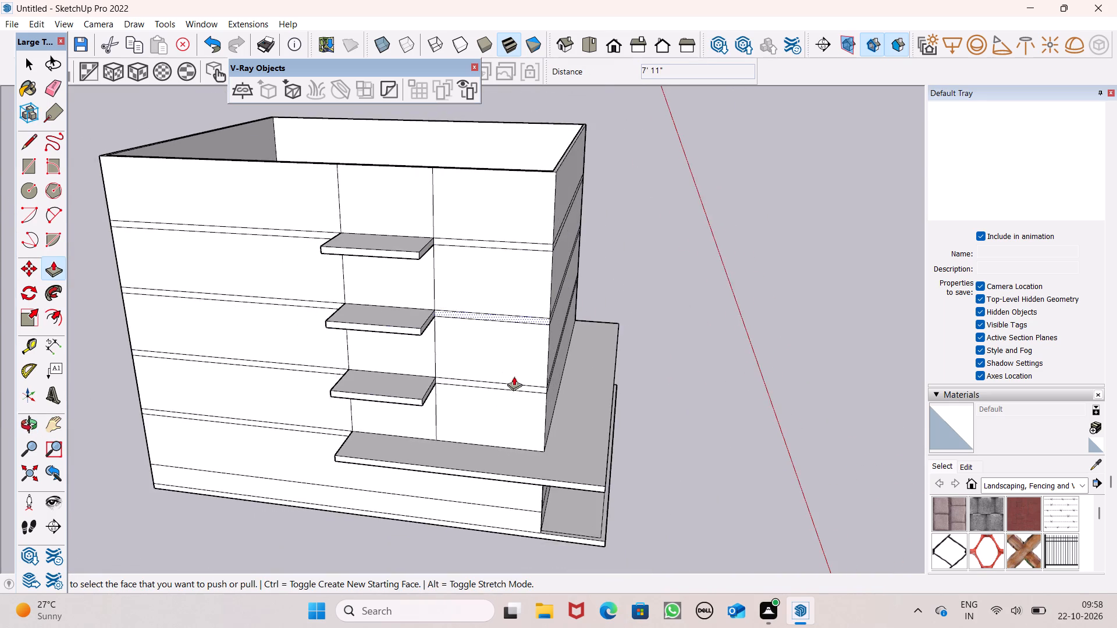
{"action": "middle_click_drag", "start_coordinate": [518, 373], "coordinate": [543, 310]}
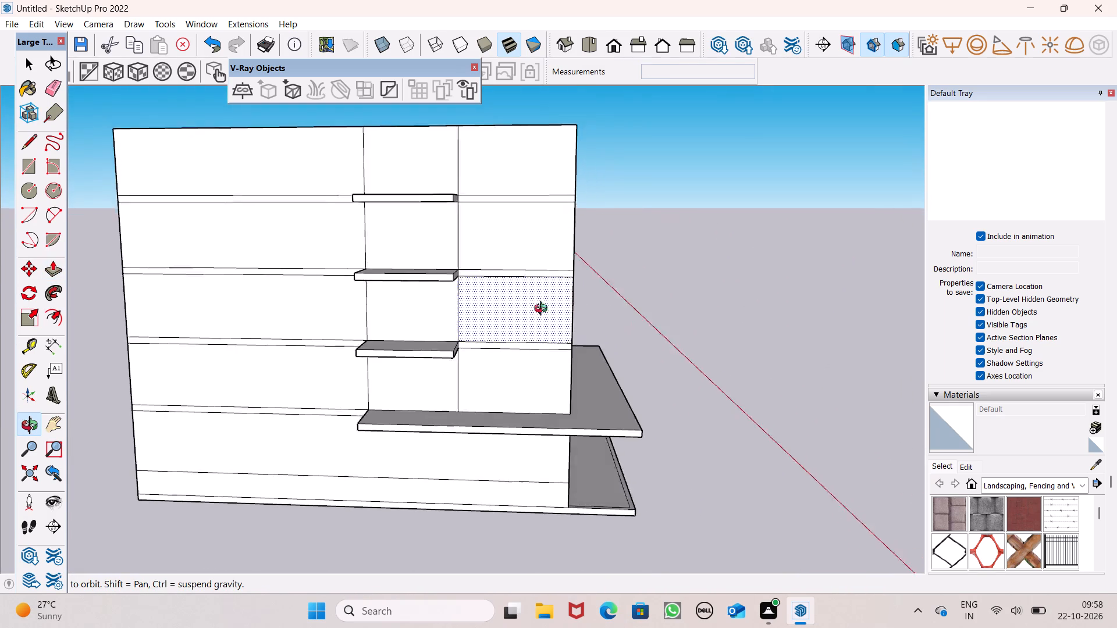
{"action": "middle_click_drag", "start_coordinate": [543, 310], "coordinate": [484, 320]}
{"action": "middle_click_drag", "start_coordinate": [431, 328], "coordinate": [621, 275]}
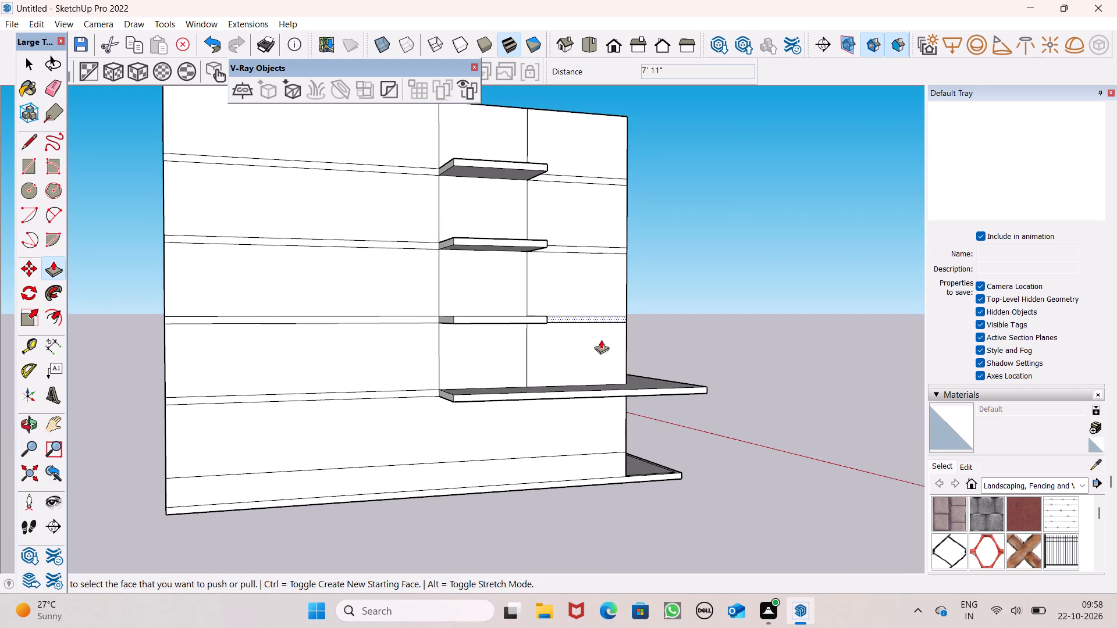
{"action": "middle_click", "coordinate": [573, 441]}
{"action": "scroll", "coordinate": [572, 441], "scroll_direction": "up", "scroll_amount": 1}
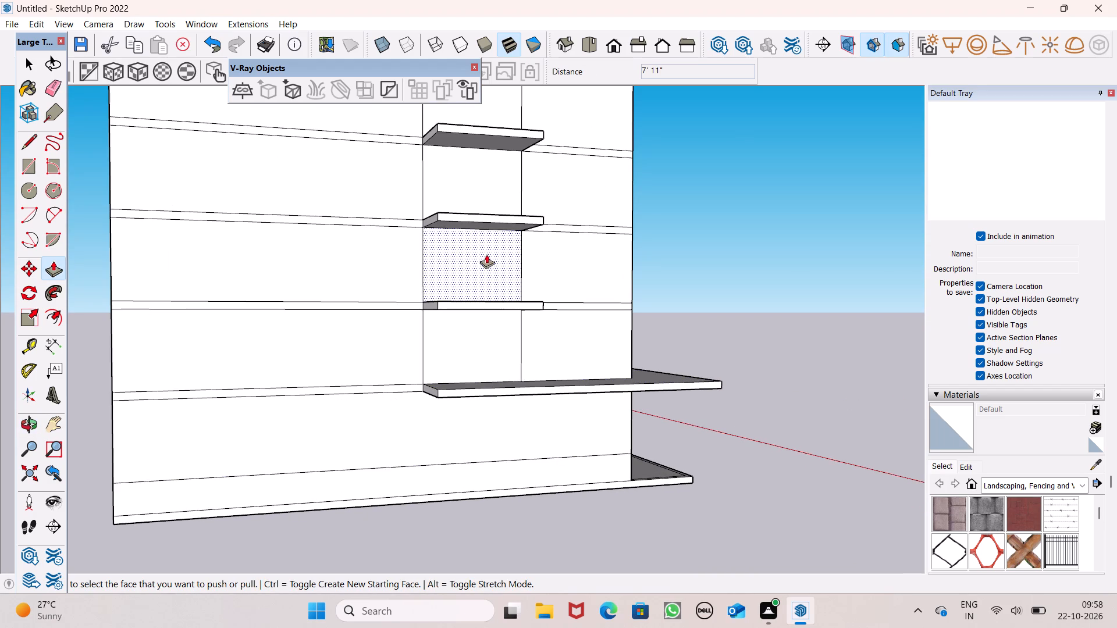
{"action": "middle_click_drag", "start_coordinate": [499, 377], "coordinate": [445, 456]}
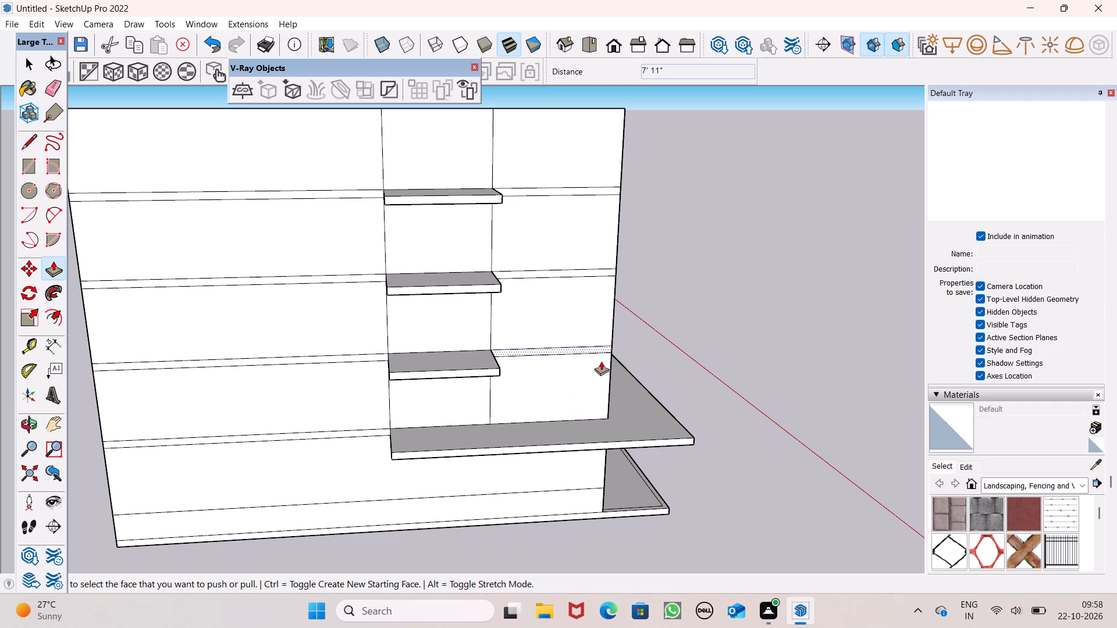
{"action": "middle_click_drag", "start_coordinate": [646, 401], "coordinate": [648, 468]}
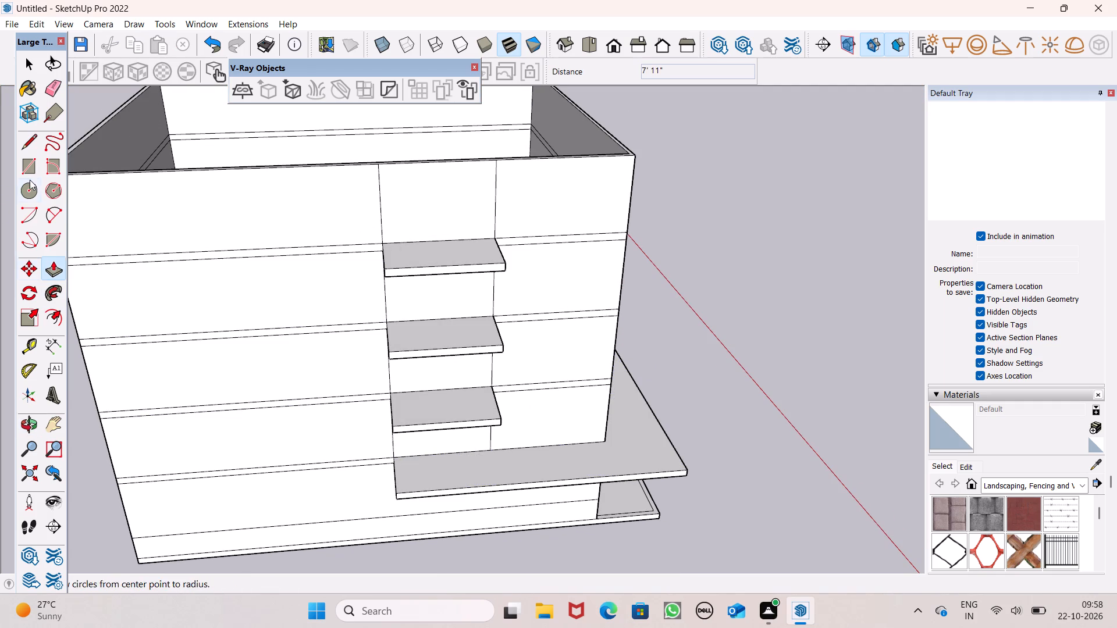
{"action": "left_click", "coordinate": [30, 142]}
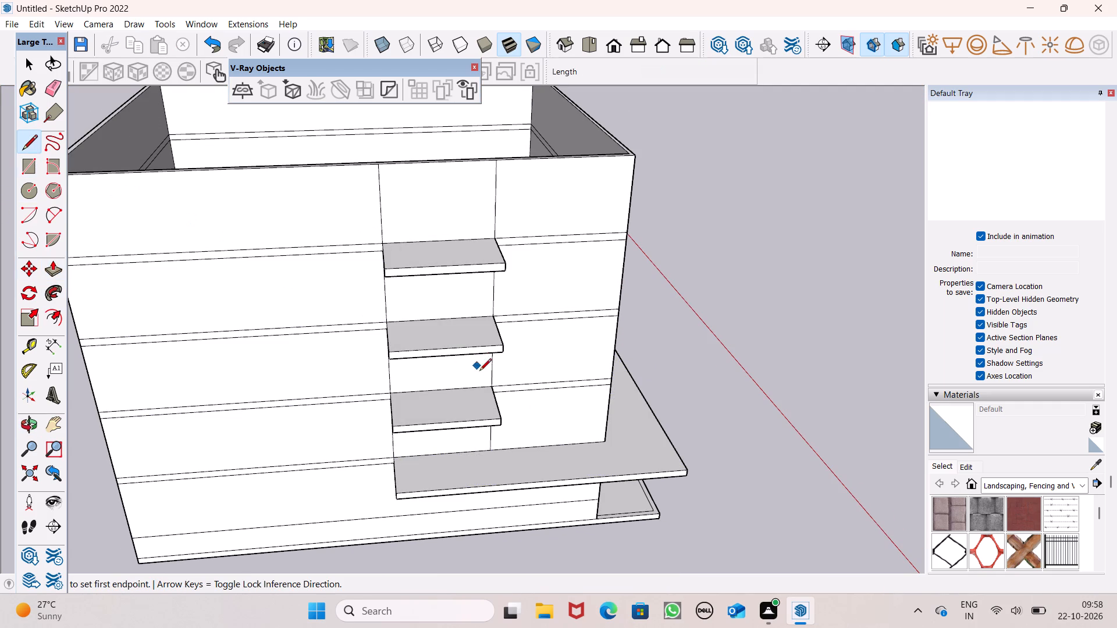
{"action": "scroll", "coordinate": [492, 425], "scroll_direction": "up", "scroll_amount": 2}
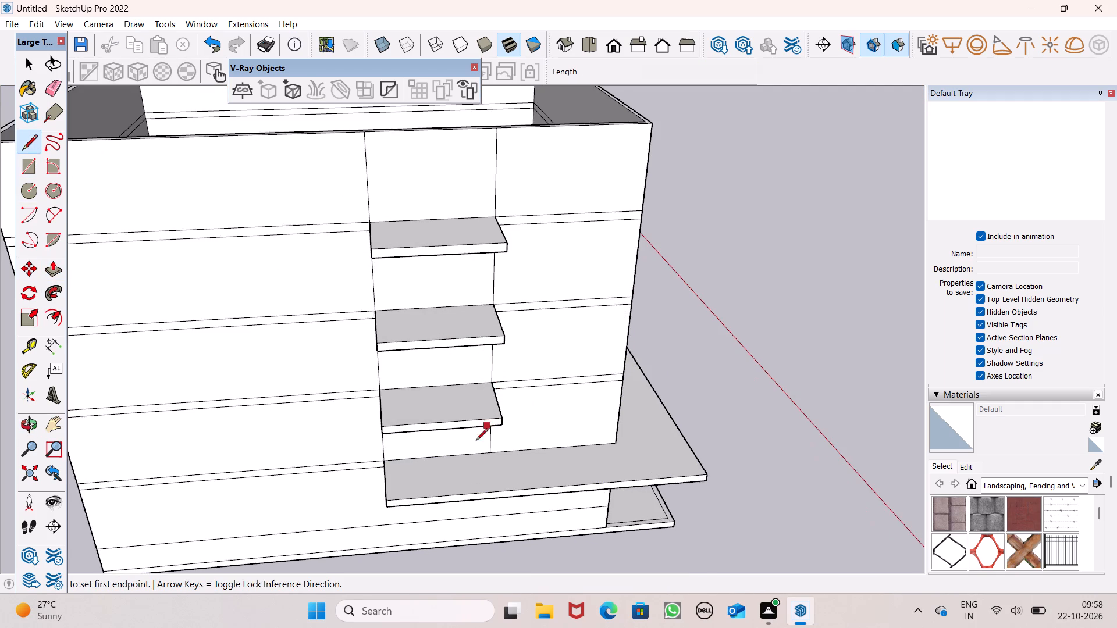
{"action": "scroll", "coordinate": [476, 441], "scroll_direction": "up", "scroll_amount": 6}
{"action": "left_click", "coordinate": [506, 386]}
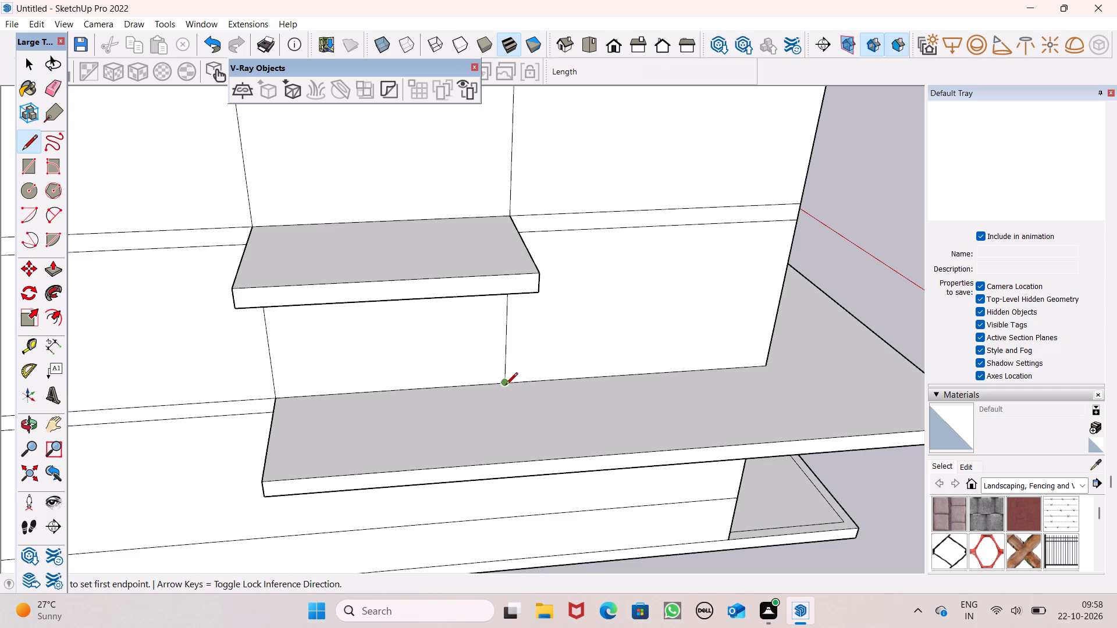
{"action": "left_click", "coordinate": [531, 463]}
Draw a 7' 11" line across the top of the lowest corner slab, just inside its far end edge, from wall to outer edge.
{"action": "scroll", "coordinate": [623, 387], "scroll_direction": "down", "scroll_amount": 11}
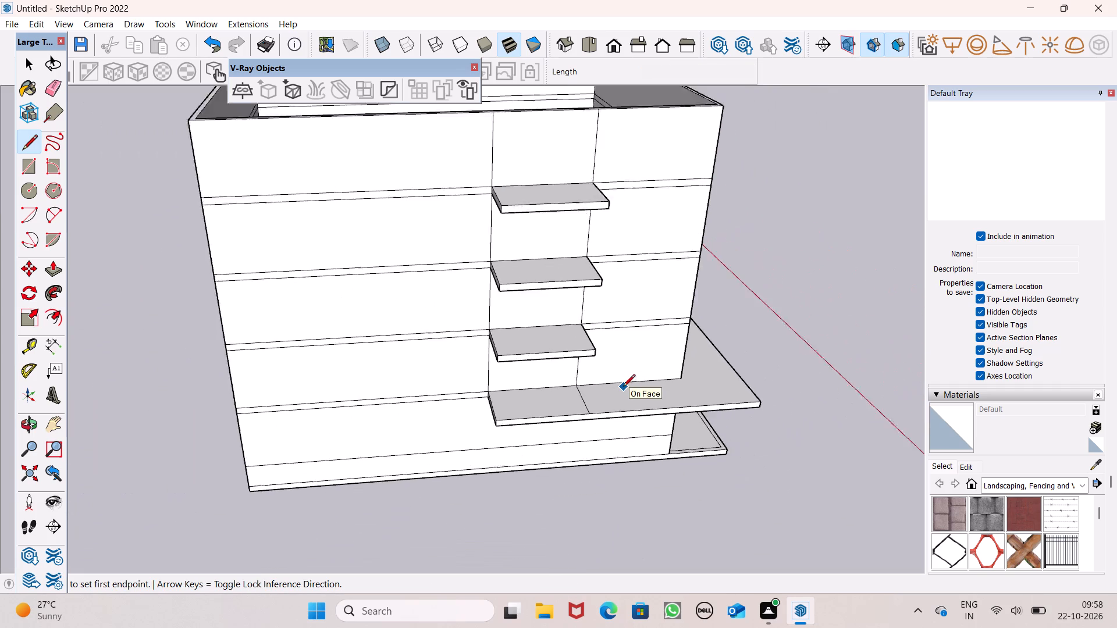
{"action": "middle_click_drag", "start_coordinate": [670, 430], "coordinate": [645, 518]}
{"action": "scroll", "coordinate": [522, 482], "scroll_direction": "up", "scroll_amount": 7}
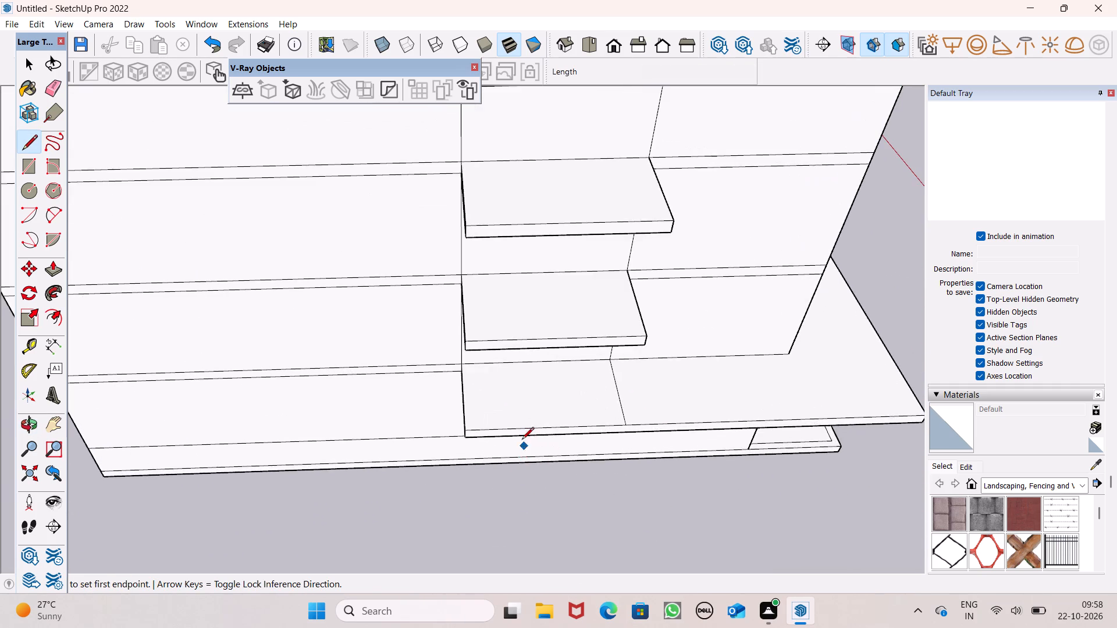
{"action": "middle_click_drag", "start_coordinate": [559, 439], "coordinate": [608, 334]}
{"action": "scroll", "coordinate": [559, 439], "scroll_direction": "up", "scroll_amount": 1}
{"action": "scroll", "coordinate": [590, 351], "scroll_direction": "up", "scroll_amount": 1}
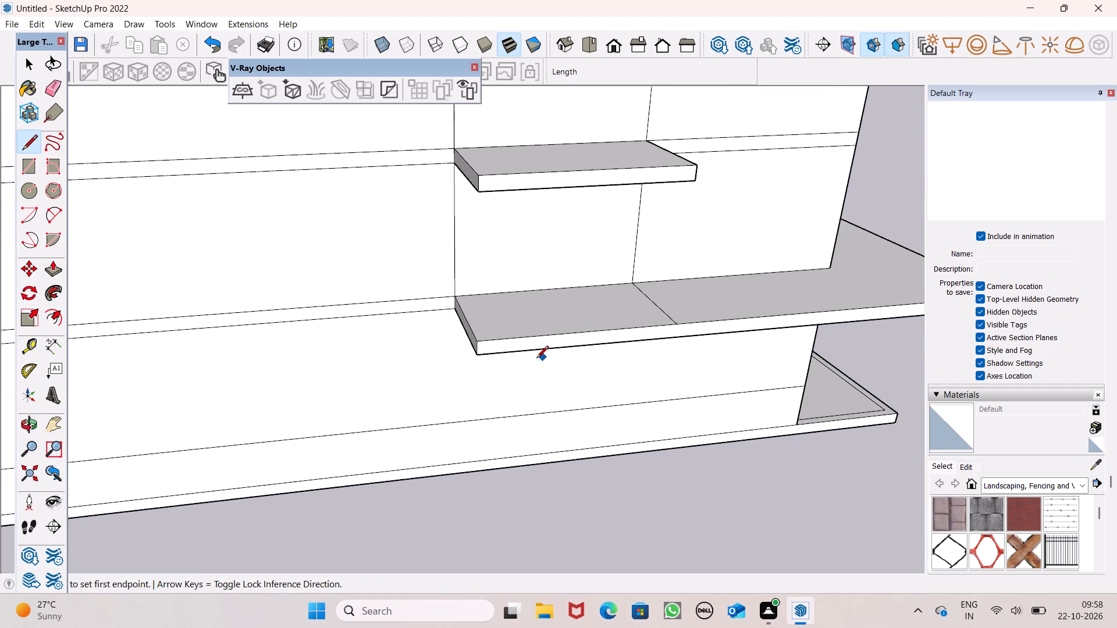
{"action": "middle_click_drag", "start_coordinate": [639, 367], "coordinate": [658, 418]}
{"action": "scroll", "coordinate": [658, 418], "scroll_direction": "up", "scroll_amount": 5}
{"action": "scroll", "coordinate": [748, 358], "scroll_direction": "down", "scroll_amount": 7}
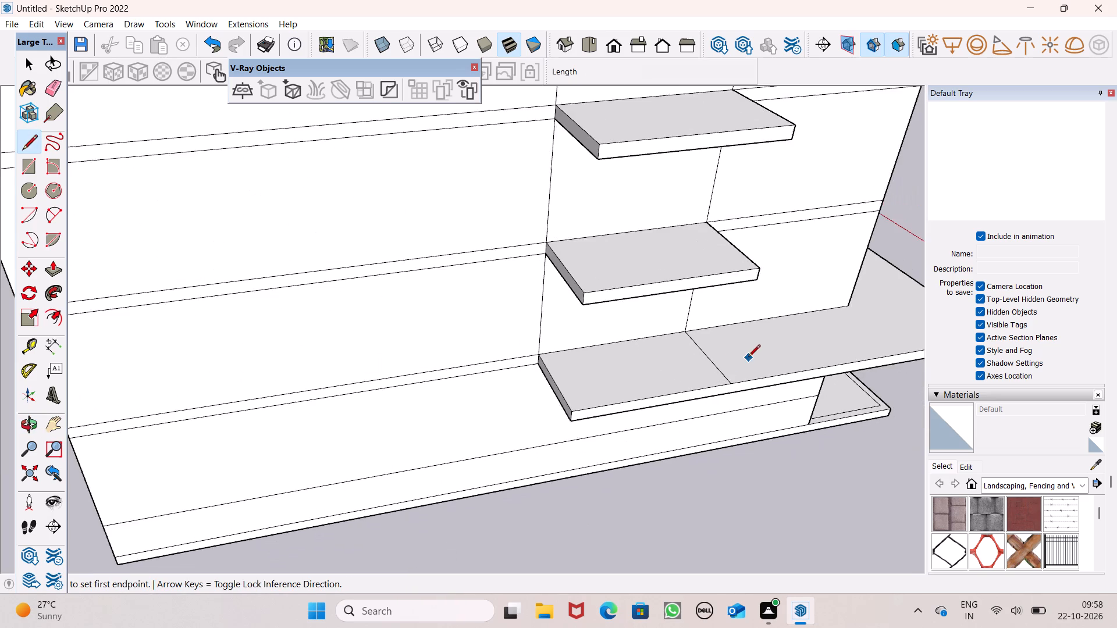
{"action": "middle_click_drag", "start_coordinate": [597, 364], "coordinate": [603, 434]}
{"action": "scroll", "coordinate": [597, 447], "scroll_direction": "up", "scroll_amount": 3}
{"action": "scroll", "coordinate": [536, 433], "scroll_direction": "down", "scroll_amount": 4}
{"action": "middle_click_drag", "start_coordinate": [651, 474], "coordinate": [575, 492]}
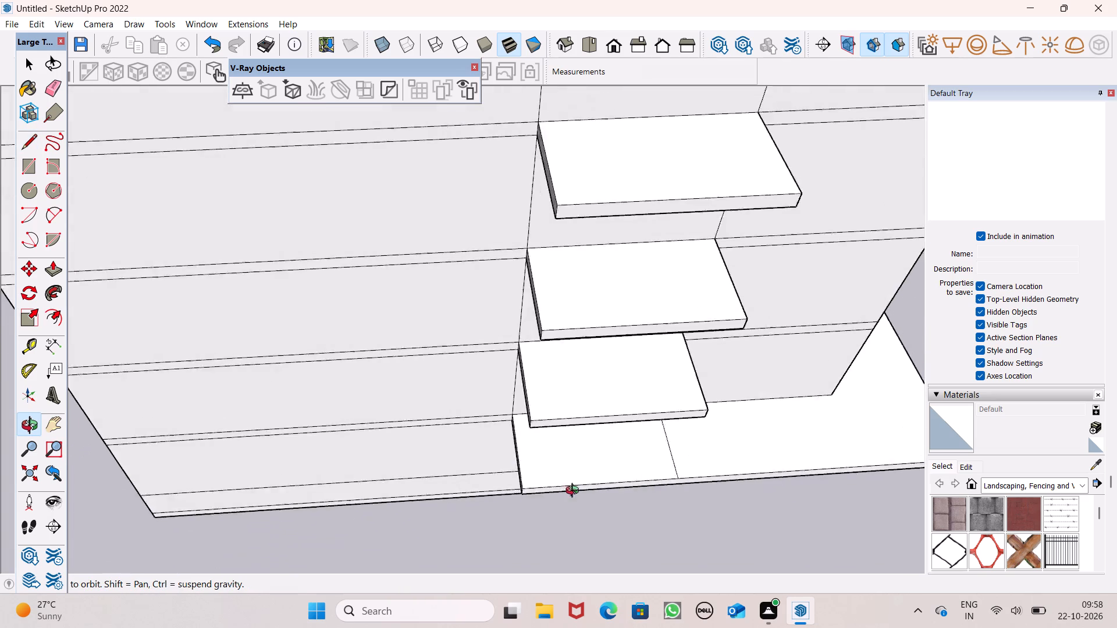
{"action": "middle_click_drag", "start_coordinate": [575, 492], "coordinate": [529, 426]}
{"action": "scroll", "coordinate": [529, 426], "scroll_direction": "up", "scroll_amount": 1}
{"action": "scroll", "coordinate": [463, 382], "scroll_direction": "down", "scroll_amount": 4}
{"action": "middle_click_drag", "start_coordinate": [572, 465], "coordinate": [666, 484]}
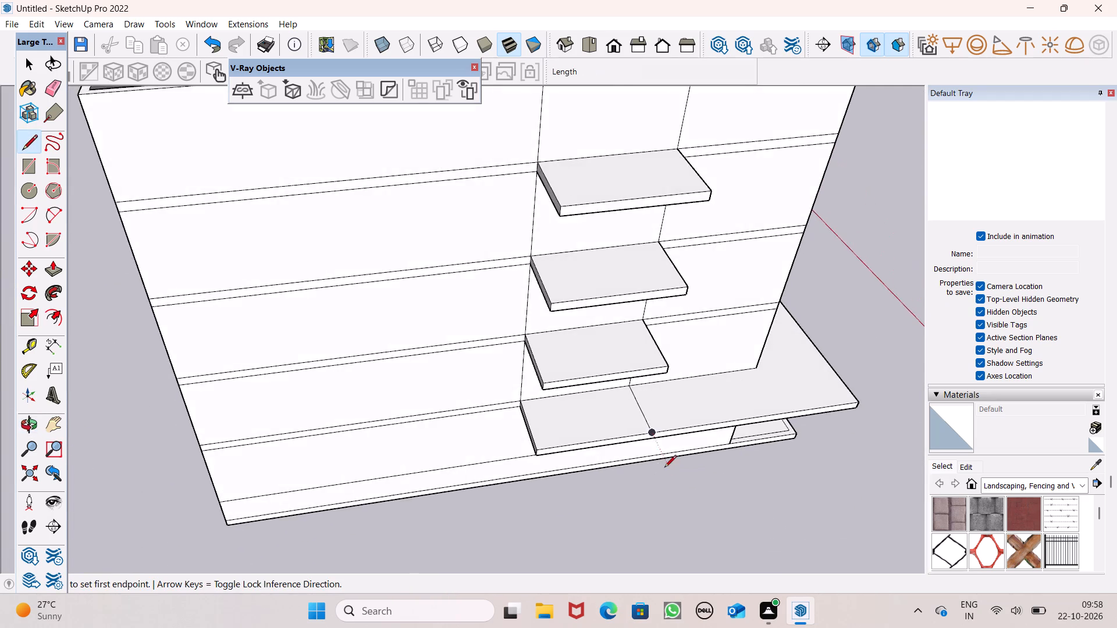
{"action": "scroll", "coordinate": [664, 468], "scroll_direction": "up", "scroll_amount": 7}
{"action": "scroll", "coordinate": [500, 376], "scroll_direction": "up", "scroll_amount": 5}
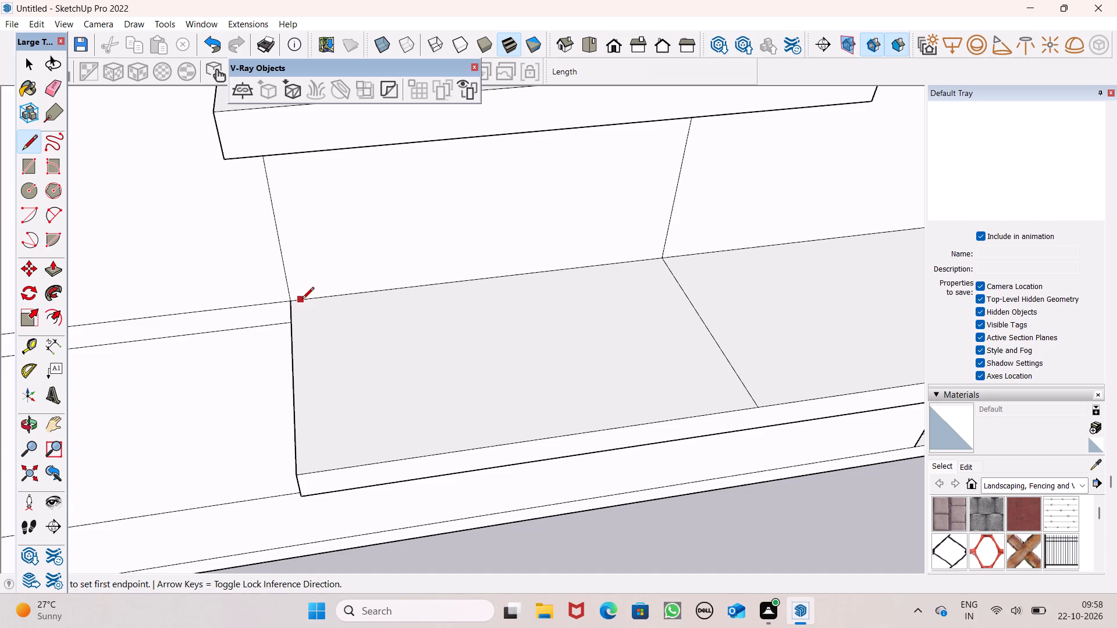
{"action": "left_click", "coordinate": [302, 300]}
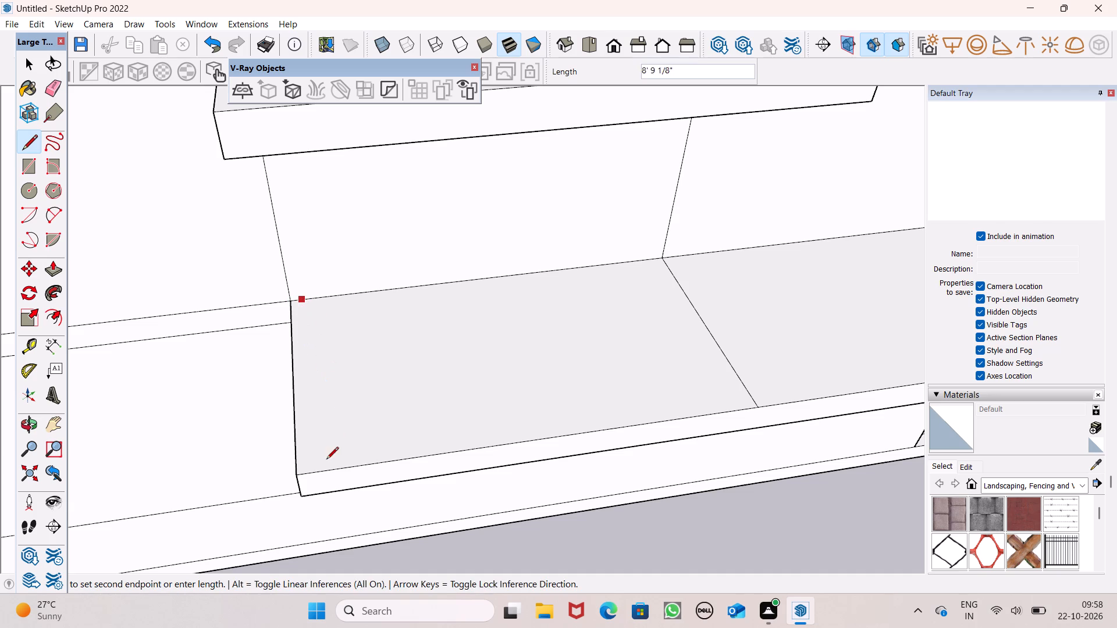
{"action": "left_click", "coordinate": [316, 469]}
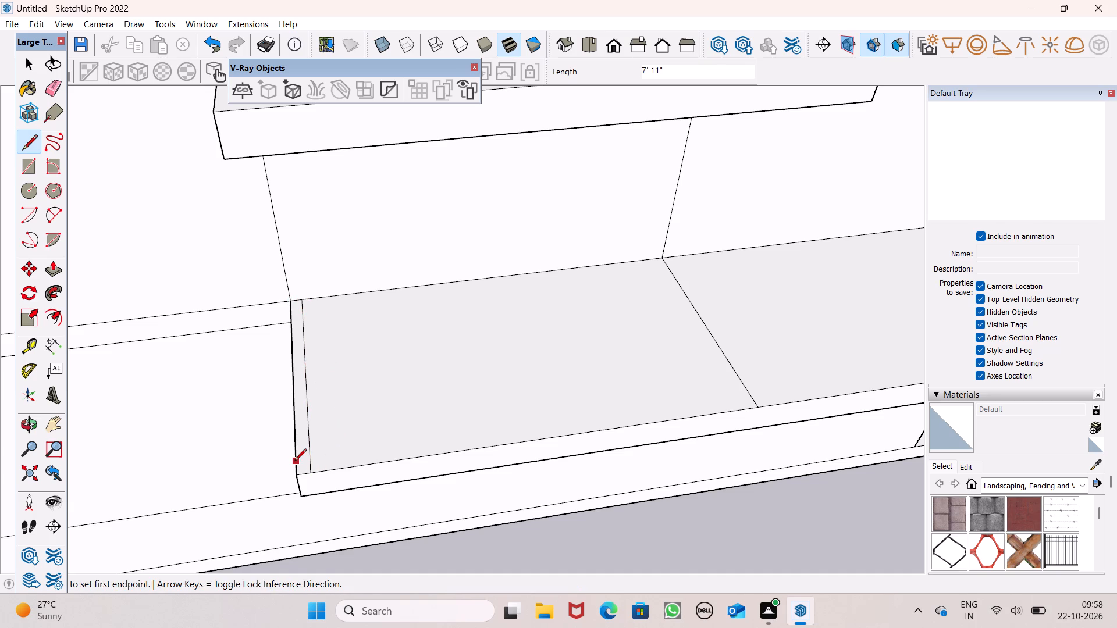
Draw a line about 14' 1" long on top of the lowest corner slab, just inside and parallel to its outer edge.
{"action": "left_click", "coordinate": [294, 462]}
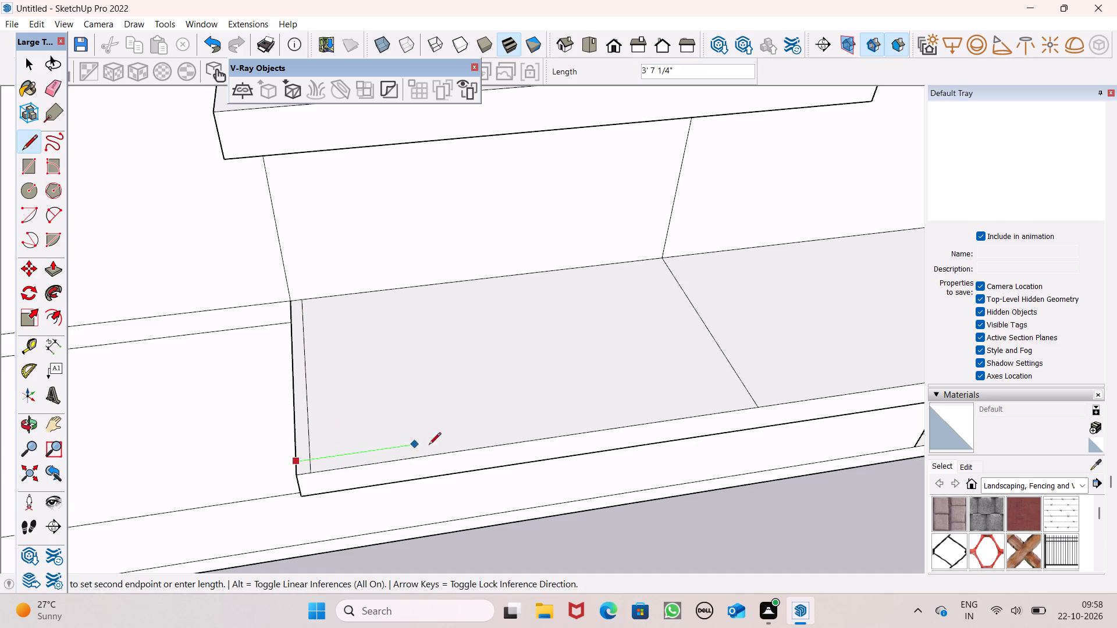
{"action": "left_click", "coordinate": [751, 398]}
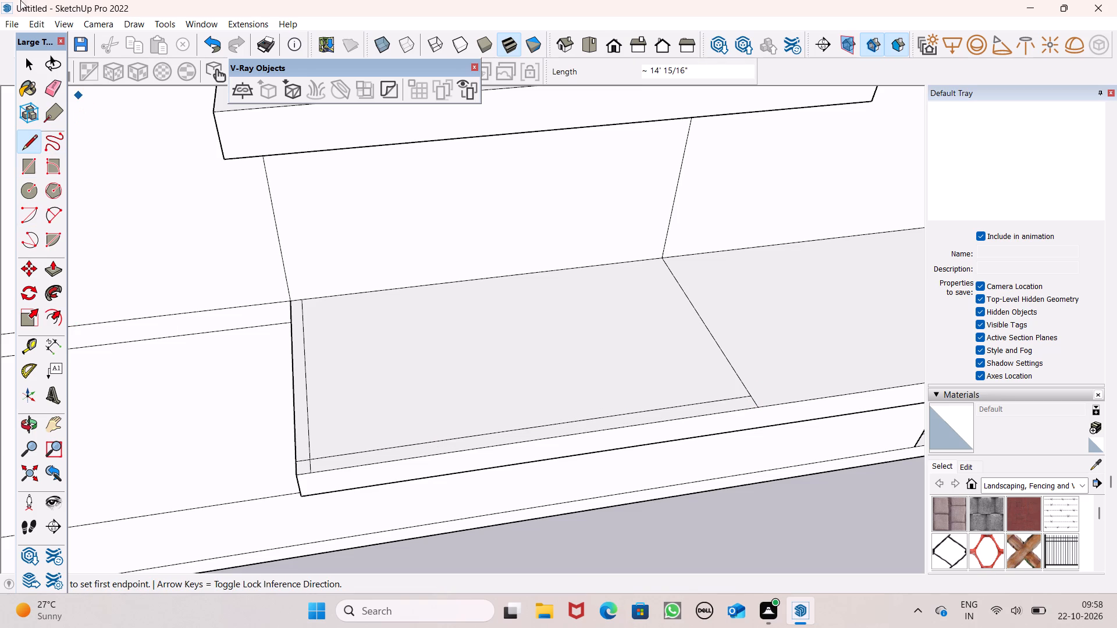
Erase the overlapping line ends at the far outer corner of the lowest slab, leaving one continuous L-shaped border strip.
{"action": "left_click", "coordinate": [53, 84]}
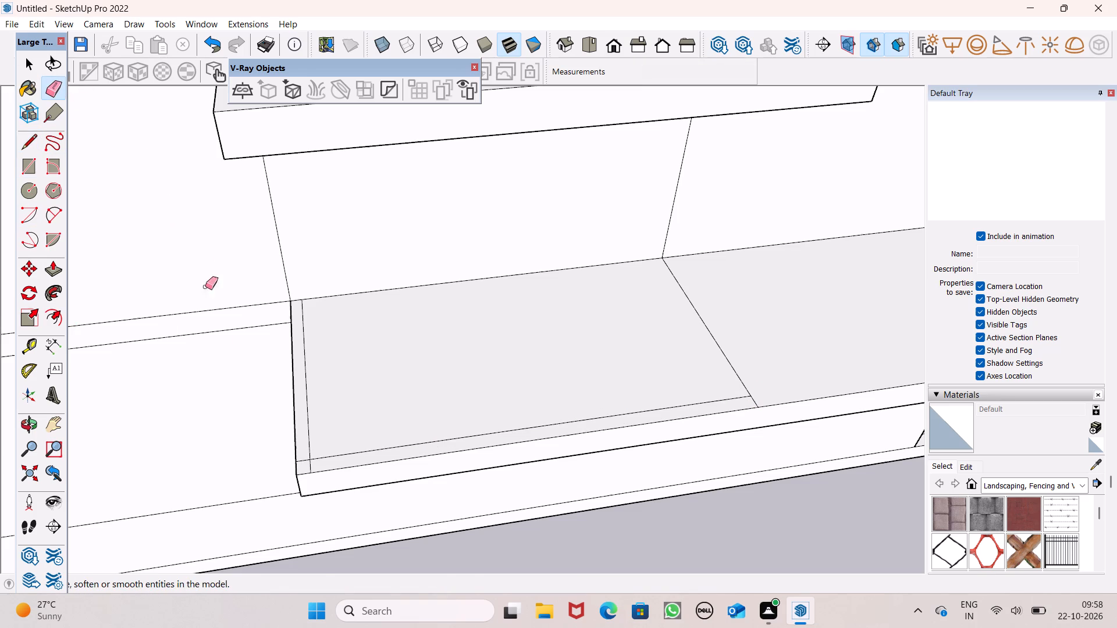
{"action": "scroll", "coordinate": [233, 384], "scroll_direction": "up", "scroll_amount": 4}
{"action": "scroll", "coordinate": [315, 511], "scroll_direction": "up", "scroll_amount": 7}
{"action": "left_click_drag", "start_coordinate": [301, 473], "coordinate": [329, 488]}
{"action": "double_click", "coordinate": [332, 488]}
{"action": "scroll", "coordinate": [237, 487], "scroll_direction": "down", "scroll_amount": 6}
{"action": "scroll", "coordinate": [417, 460], "scroll_direction": "down", "scroll_amount": 6}
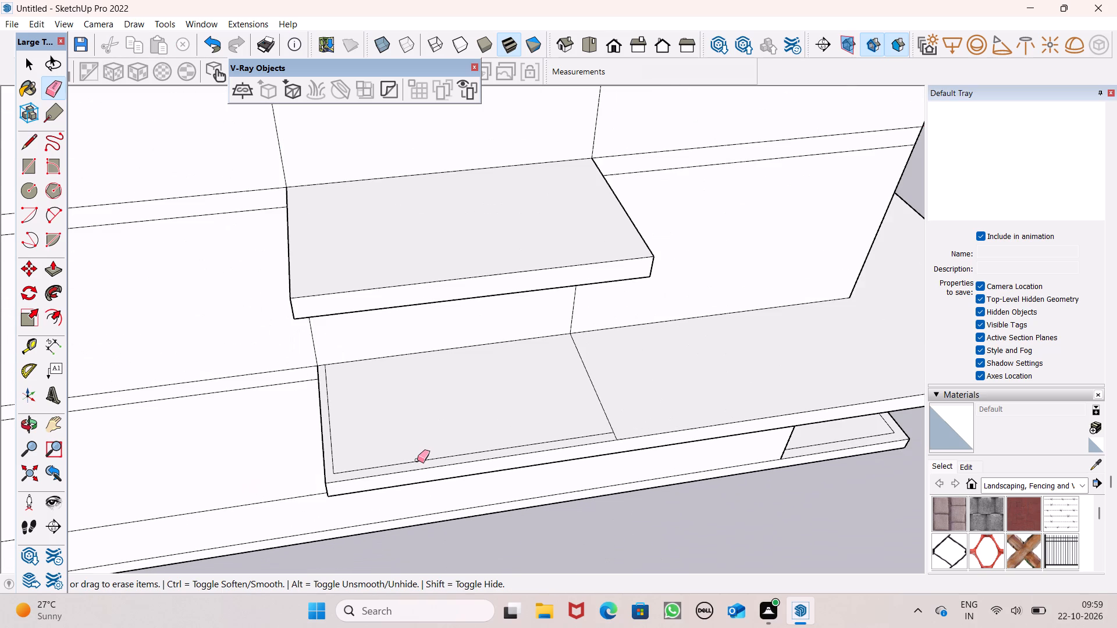
Pull the L-shaped border strip on the lowest corner slab up 4' to form the balcony parapet.
{"action": "key", "text": "space"}
{"action": "scroll", "coordinate": [116, 468], "scroll_direction": "down", "scroll_amount": 4}
{"action": "scroll", "coordinate": [71, 399], "scroll_direction": "down", "scroll_amount": 1}
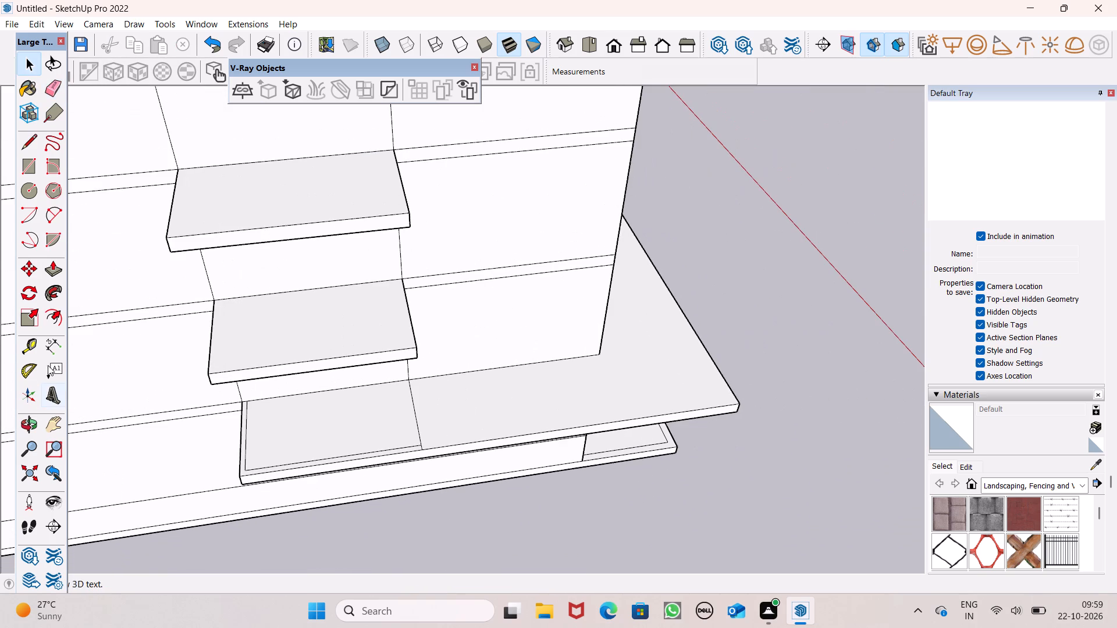
{"action": "scroll", "coordinate": [489, 388], "scroll_direction": "down", "scroll_amount": 3}
{"action": "middle_click_drag", "start_coordinate": [470, 398], "coordinate": [429, 306]}
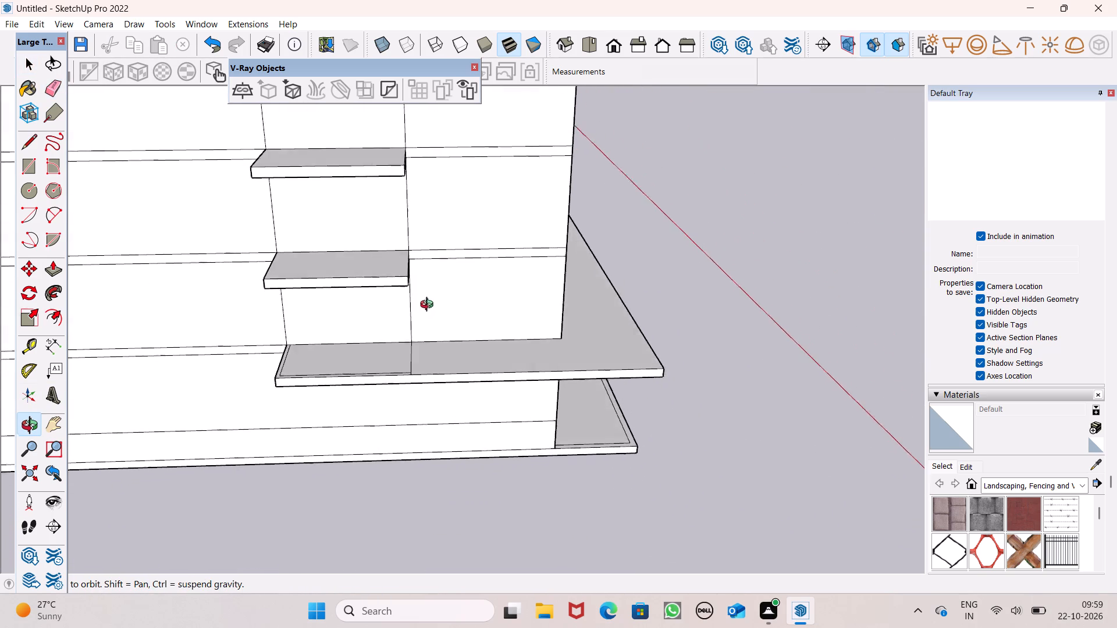
{"action": "middle_click_drag", "start_coordinate": [429, 306], "coordinate": [554, 291]}
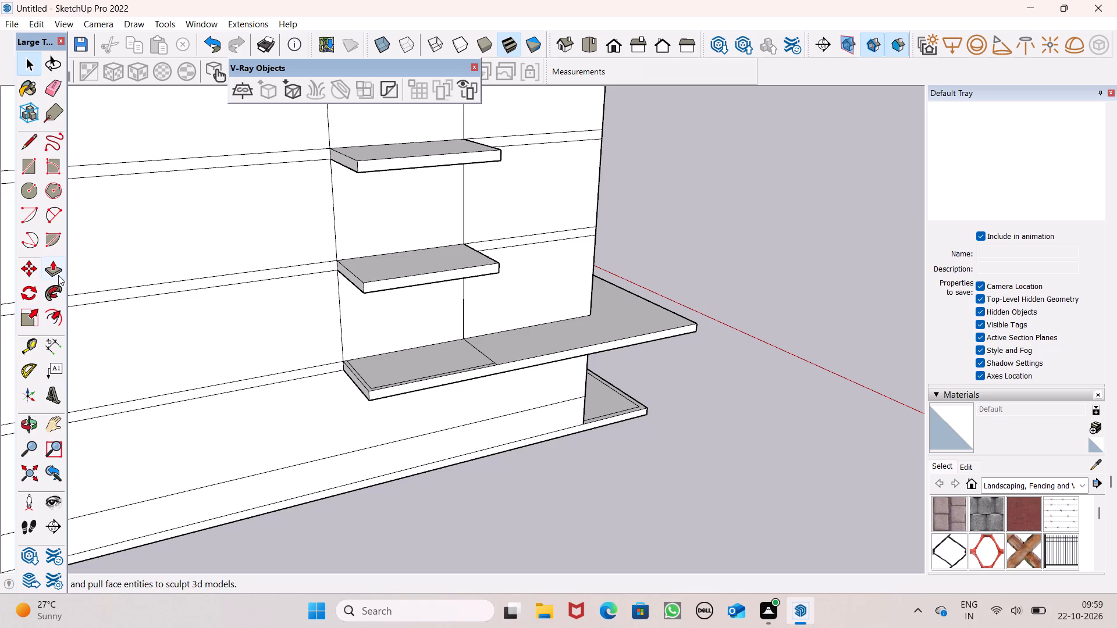
{"action": "left_click", "coordinate": [58, 275]}
{"action": "middle_click_drag", "start_coordinate": [276, 302], "coordinate": [226, 417]}
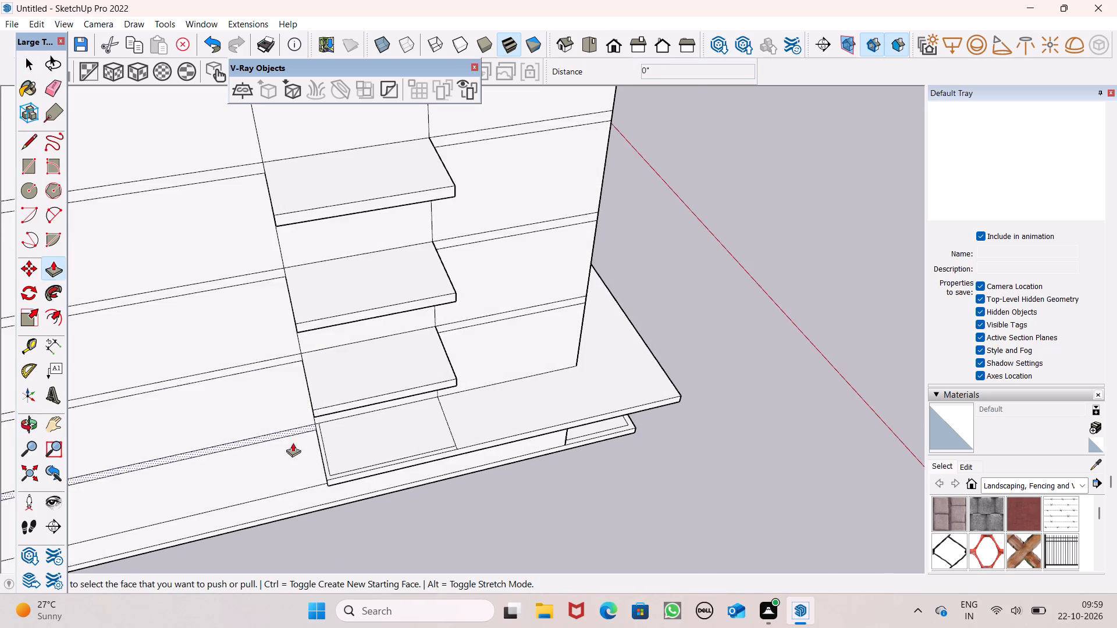
{"action": "scroll", "coordinate": [344, 455], "scroll_direction": "up", "scroll_amount": 7}
{"action": "scroll", "coordinate": [293, 487], "scroll_direction": "up", "scroll_amount": 5}
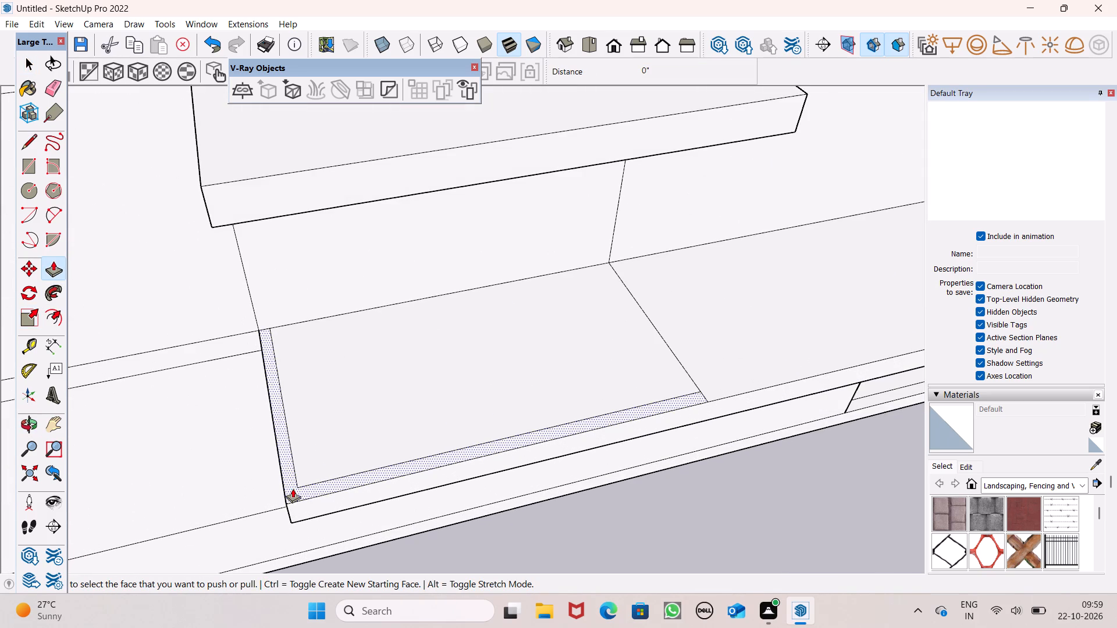
{"action": "left_click_drag", "start_coordinate": [293, 489], "coordinate": [293, 453]}
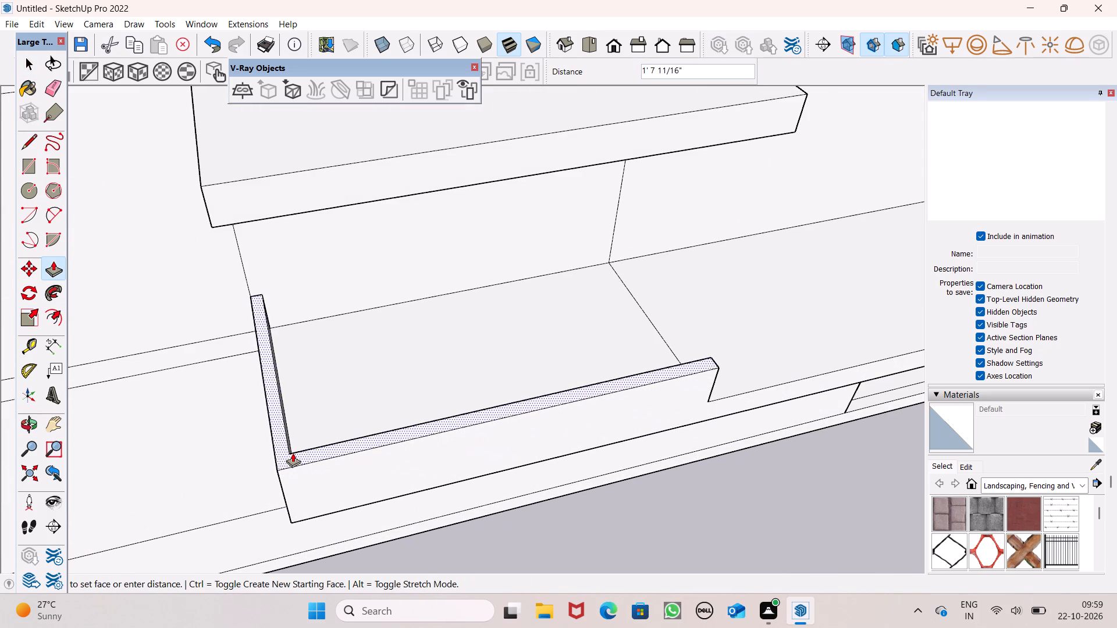
{"action": "left_click_drag", "start_coordinate": [293, 453], "coordinate": [288, 448]}
{"action": "type", "text": "4'"}
{"action": "key", "text": "Return"}
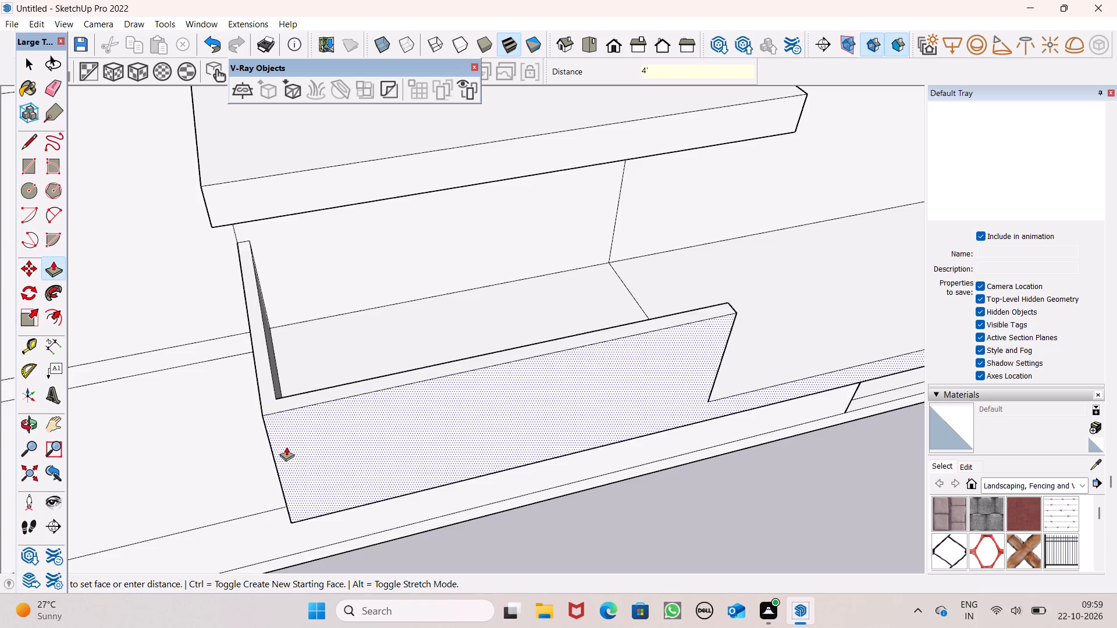
Draw a 7' 11" line across the top of the slab above the parapet, just inside its far end edge, from wall to outer edge.
{"action": "scroll", "coordinate": [280, 447], "scroll_direction": "down", "scroll_amount": 5}
{"action": "middle_click_drag", "start_coordinate": [347, 513], "coordinate": [240, 308]}
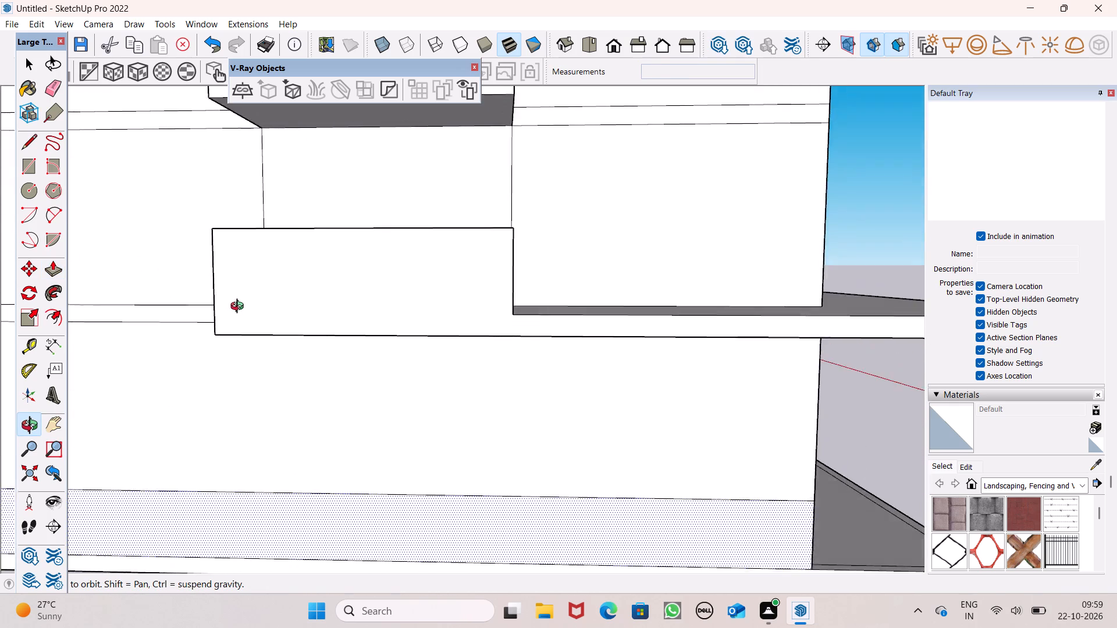
{"action": "middle_click_drag", "start_coordinate": [240, 308], "coordinate": [276, 348]}
{"action": "scroll", "coordinate": [293, 319], "scroll_direction": "down", "scroll_amount": 4}
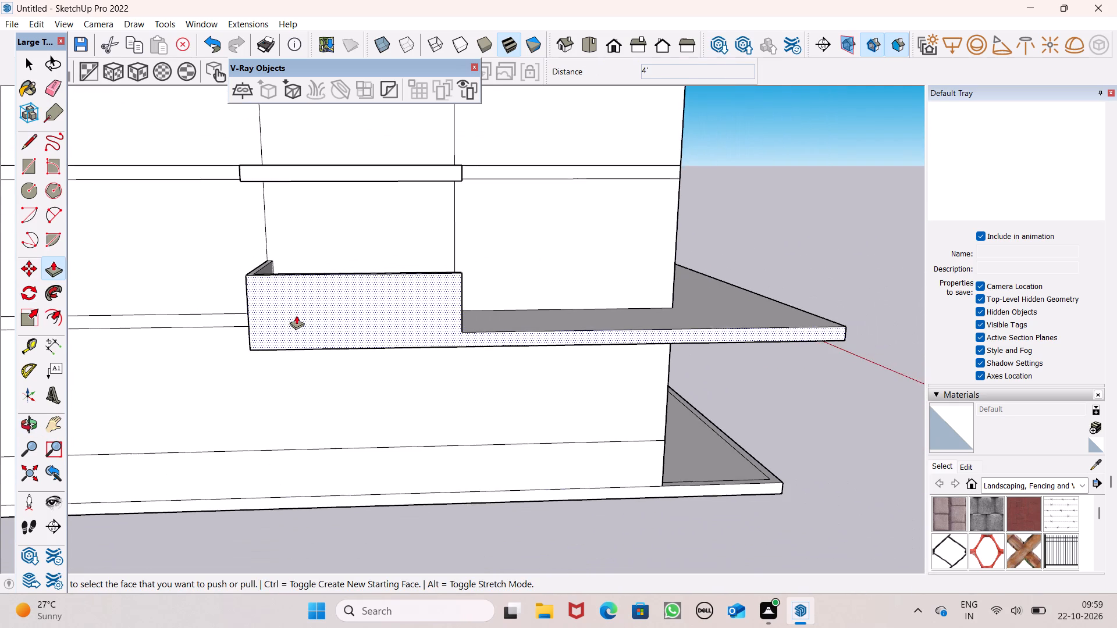
{"action": "scroll", "coordinate": [296, 315], "scroll_direction": "down", "scroll_amount": 3}
{"action": "middle_click_drag", "start_coordinate": [345, 304], "coordinate": [339, 436]}
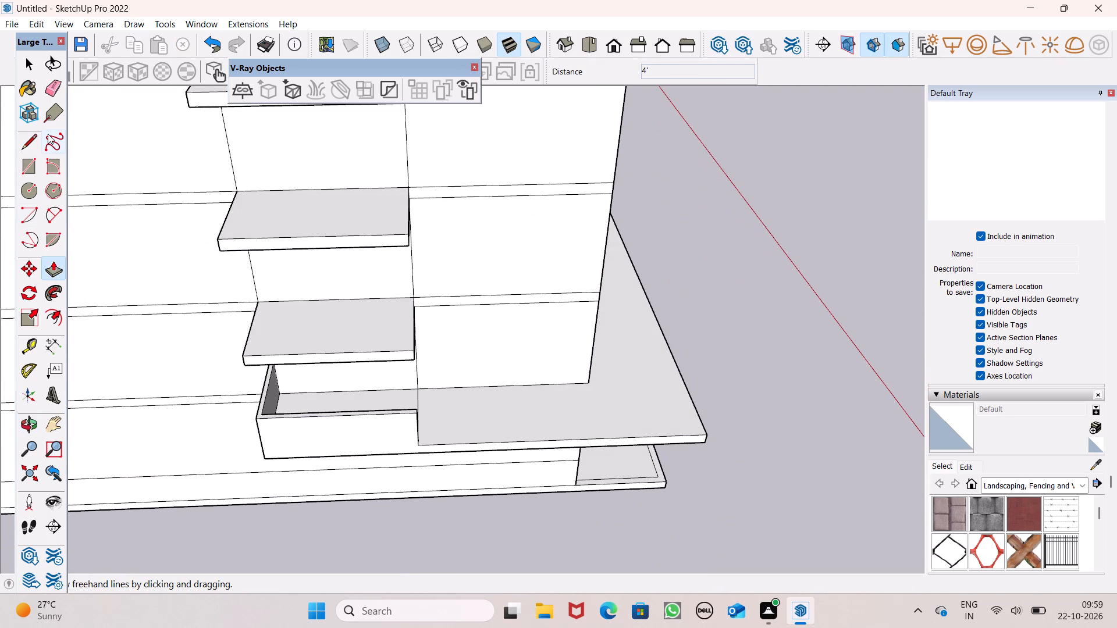
{"action": "left_click_drag", "start_coordinate": [31, 145], "coordinate": [34, 153]}
{"action": "scroll", "coordinate": [237, 354], "scroll_direction": "up", "scroll_amount": 4}
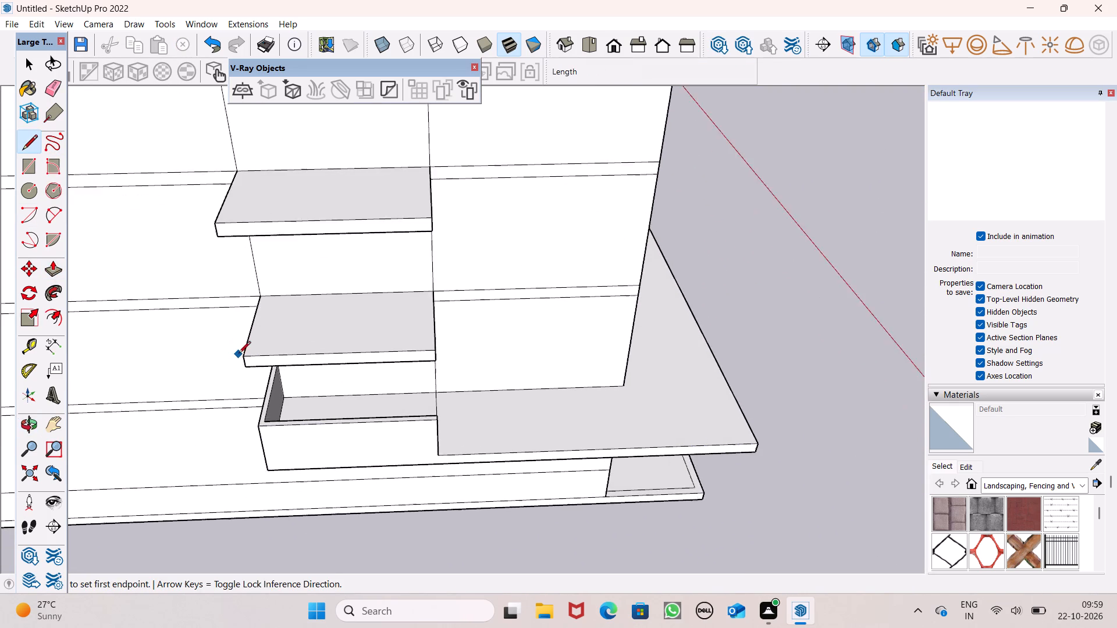
{"action": "scroll", "coordinate": [239, 354], "scroll_direction": "up", "scroll_amount": 3}
{"action": "middle_click_drag", "start_coordinate": [265, 338], "coordinate": [311, 363]}
{"action": "scroll", "coordinate": [311, 363], "scroll_direction": "up", "scroll_amount": 5}
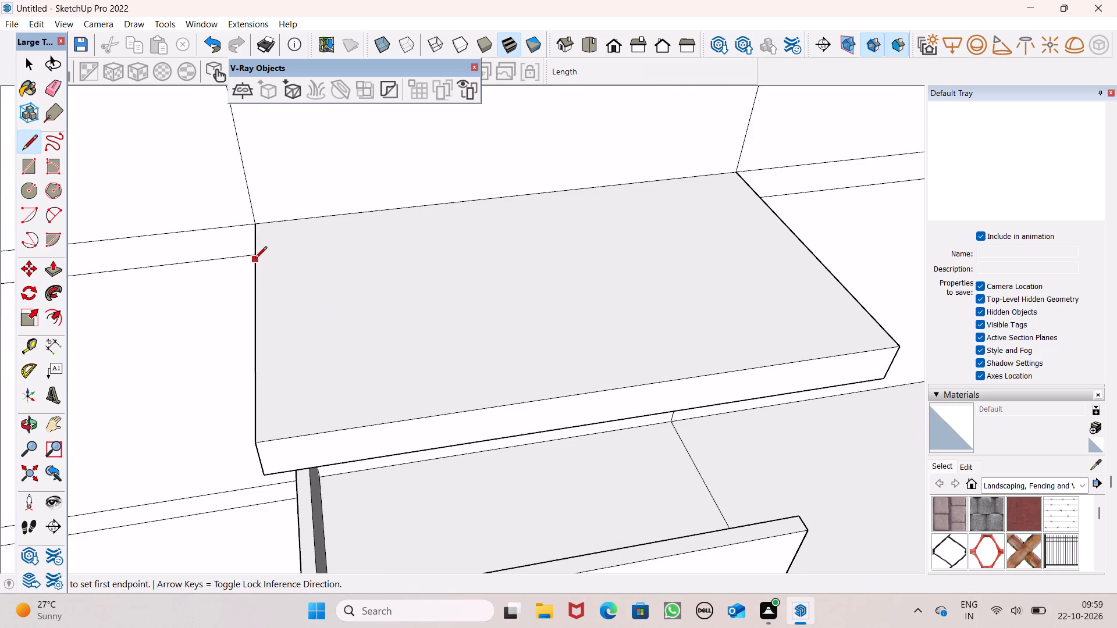
{"action": "left_click", "coordinate": [268, 221]}
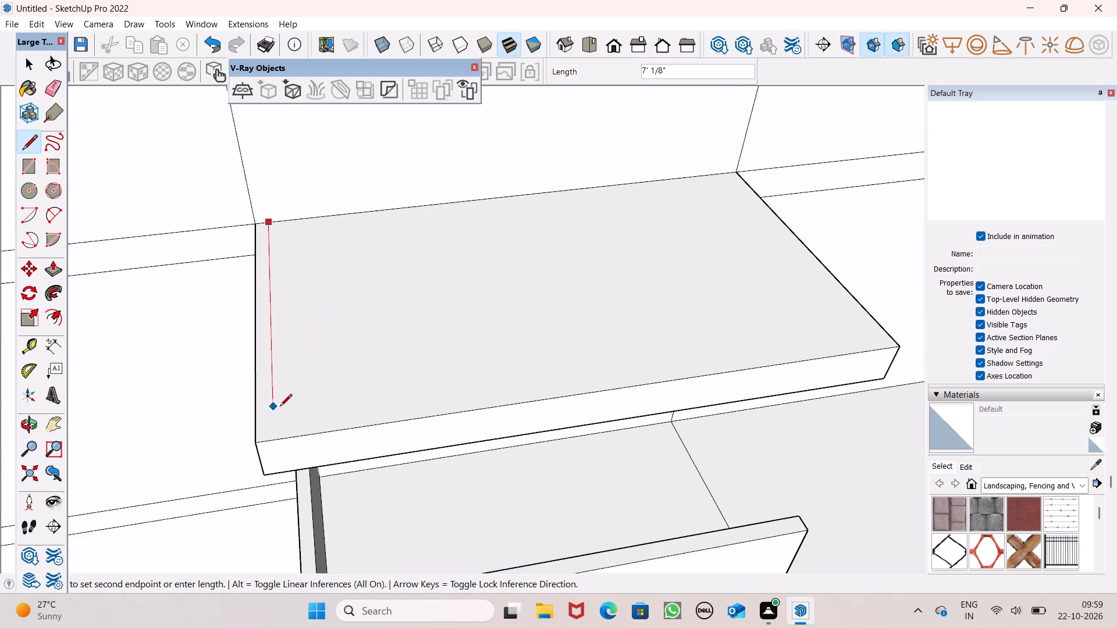
{"action": "left_click", "coordinate": [276, 437]}
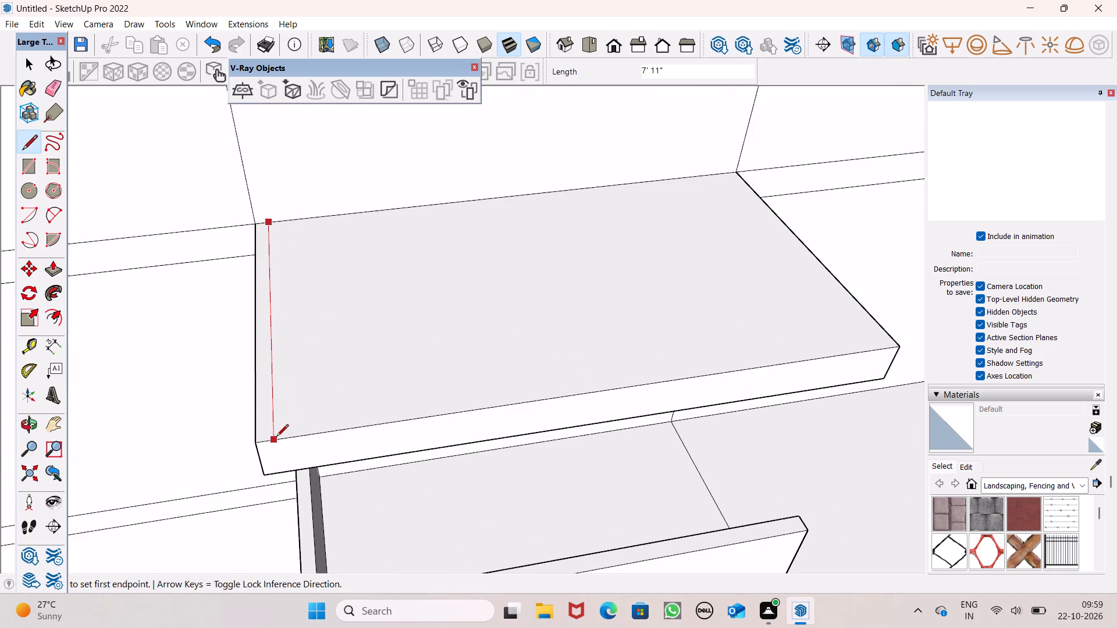
Draw a line about 14' 1" long on the same slab, just inside its outer edge, running from end to end.
{"action": "scroll", "coordinate": [0, 295], "scroll_direction": "down", "scroll_amount": 1}
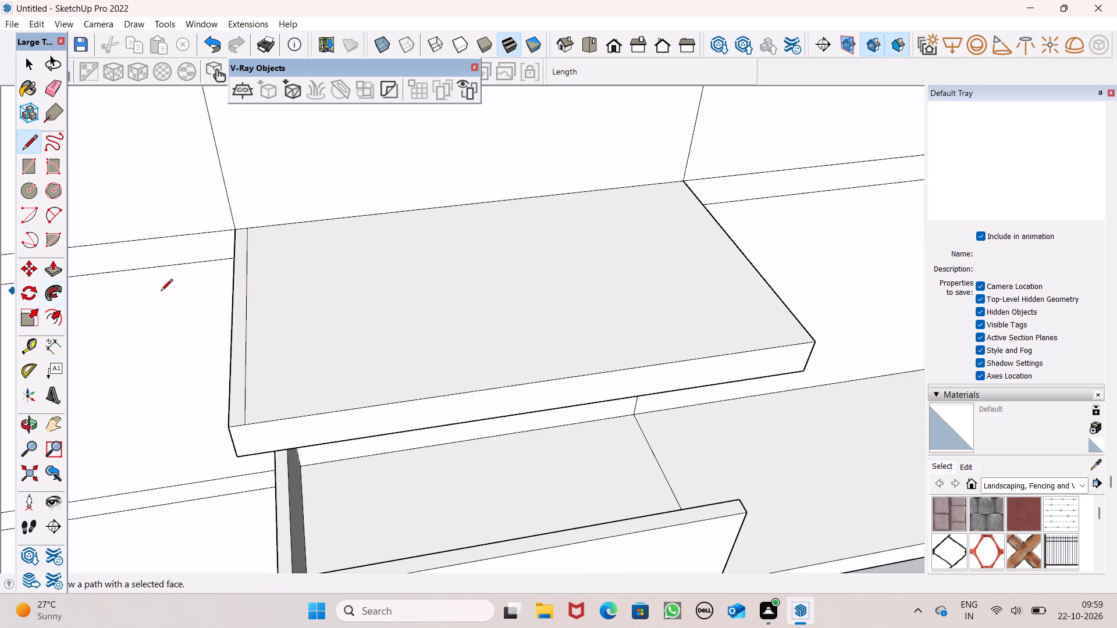
{"action": "scroll", "coordinate": [385, 310], "scroll_direction": "down", "scroll_amount": 1}
{"action": "scroll", "coordinate": [537, 307], "scroll_direction": "up", "scroll_amount": 1}
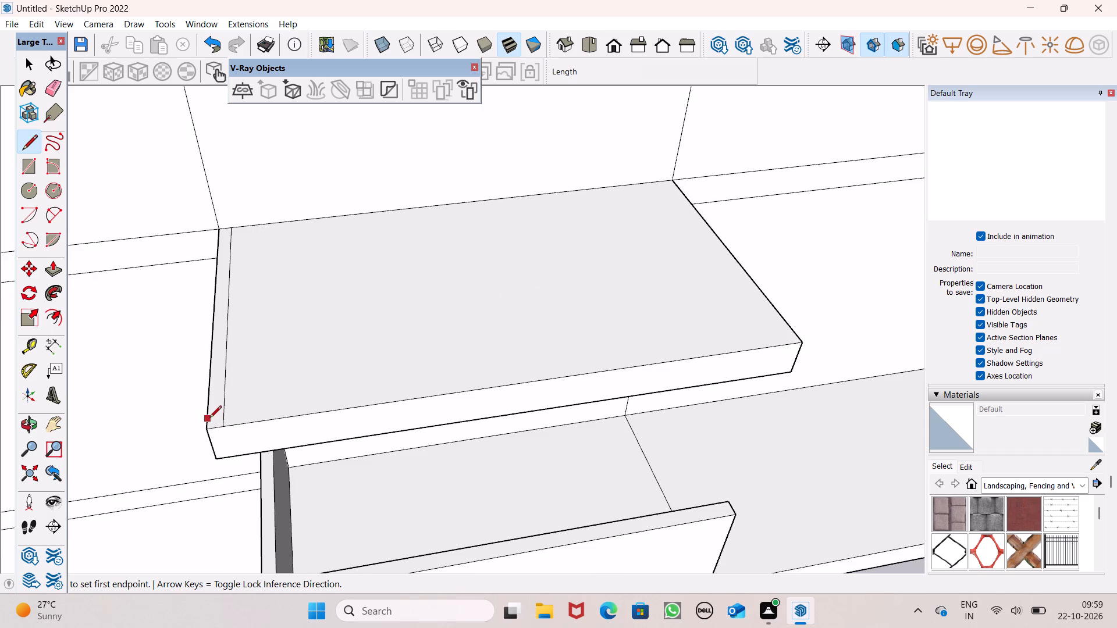
{"action": "left_click", "coordinate": [209, 416]}
{"action": "scroll", "coordinate": [339, 407], "scroll_direction": "down", "scroll_amount": 2}
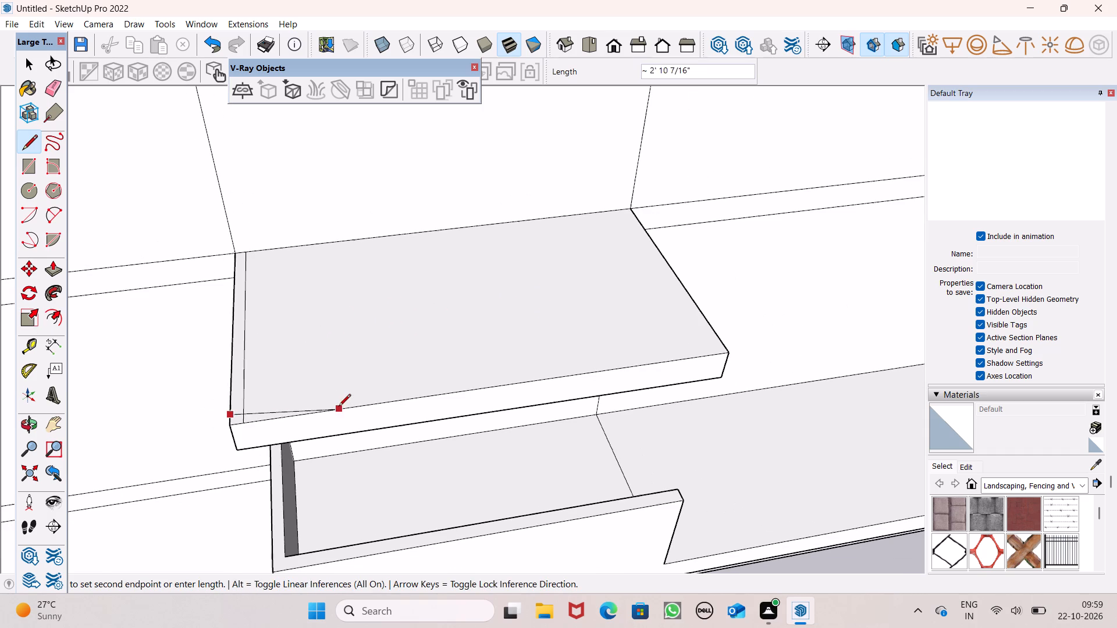
{"action": "scroll", "coordinate": [657, 343], "scroll_direction": "up", "scroll_amount": 3}
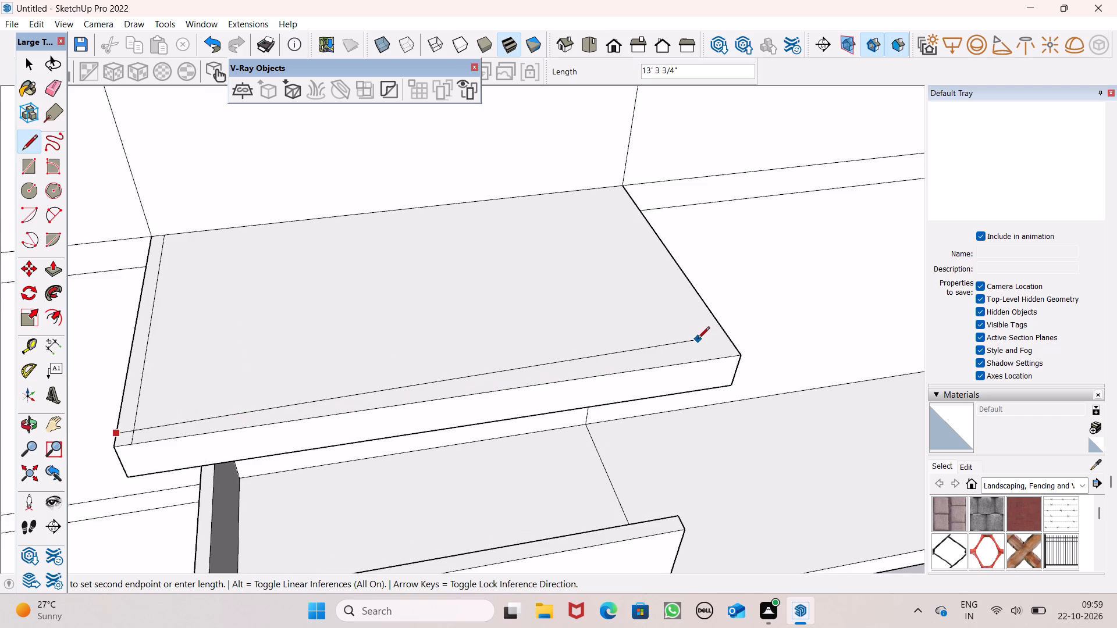
{"action": "scroll", "coordinate": [698, 340], "scroll_direction": "up", "scroll_amount": 1}
{"action": "left_click", "coordinate": [745, 345]}
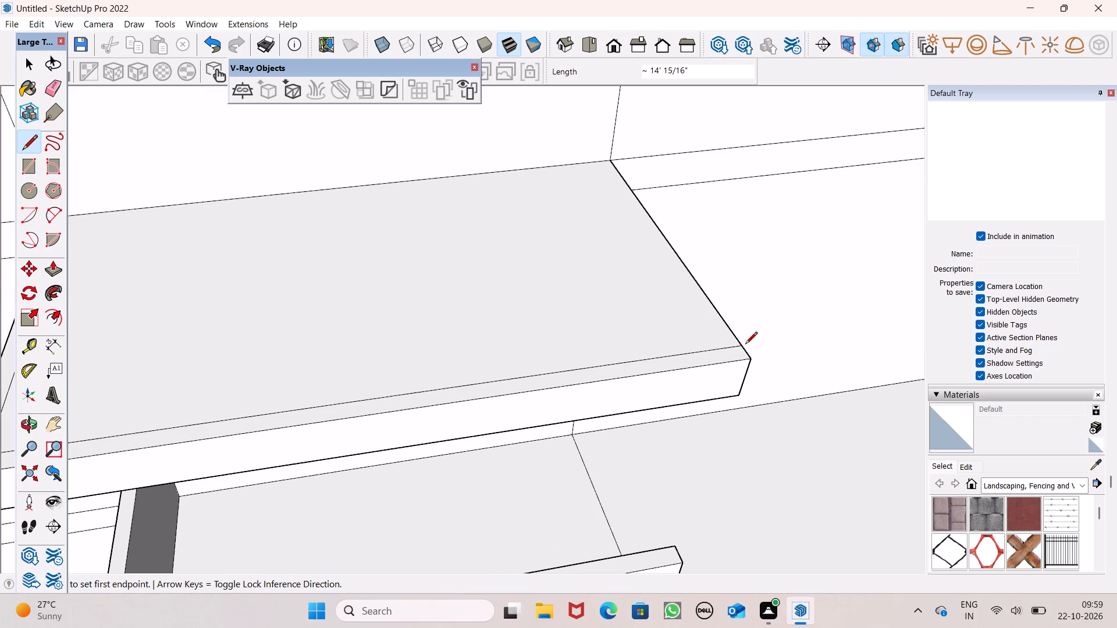
Draw a line about 7' 11" long just inside the slab's other end edge, nearer the building's front corner, from wall to outer edge.
{"action": "scroll", "coordinate": [354, 355], "scroll_direction": "down", "scroll_amount": 4}
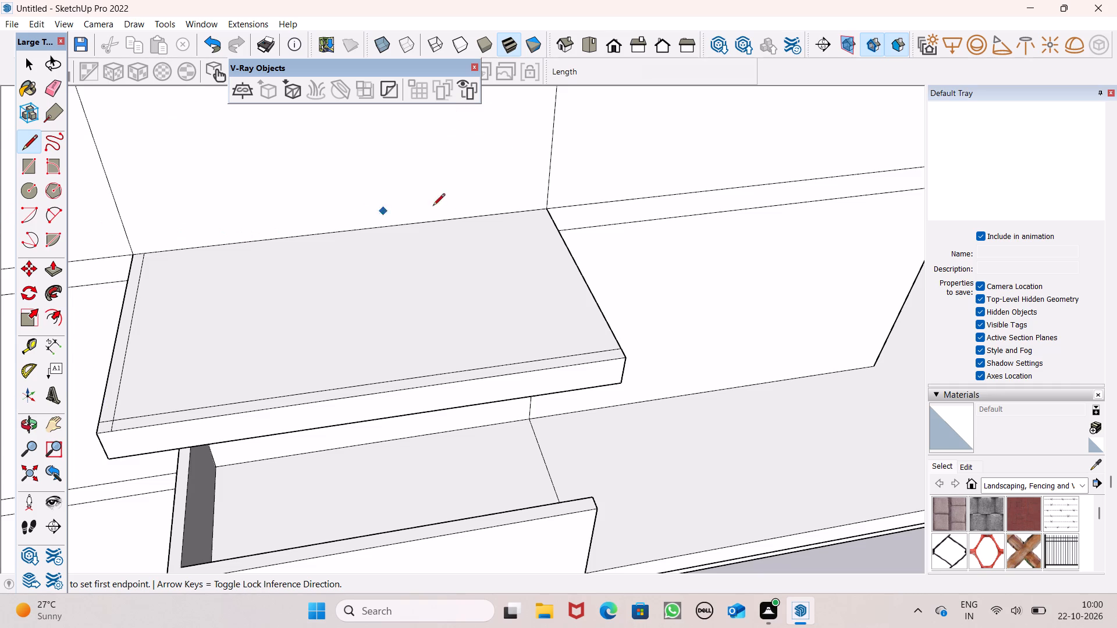
{"action": "middle_click_drag", "start_coordinate": [592, 280], "coordinate": [507, 345]}
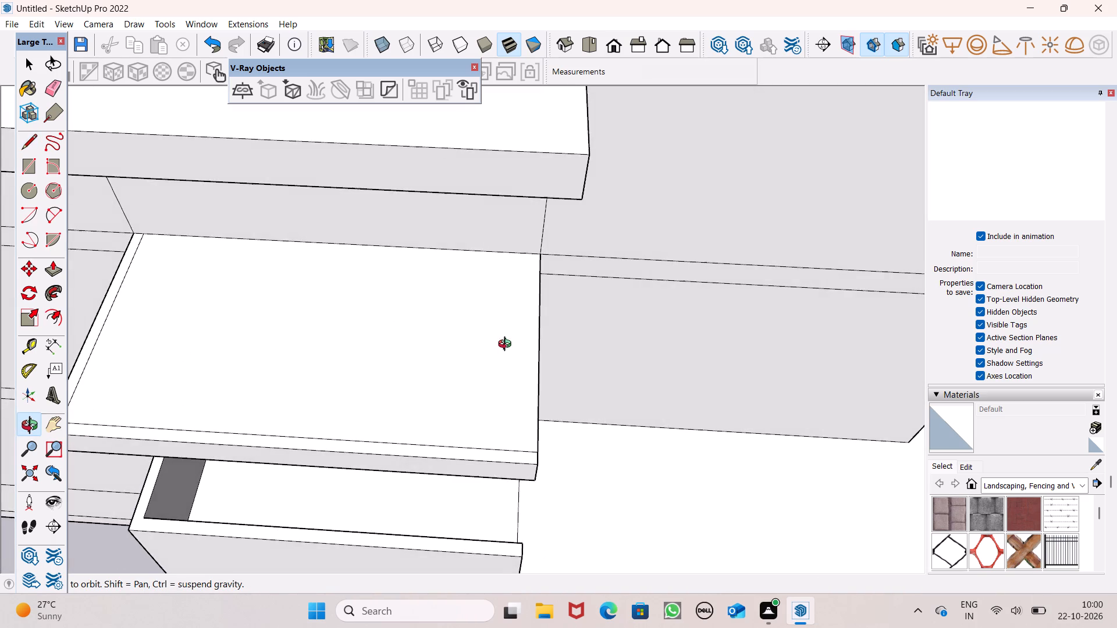
{"action": "middle_click_drag", "start_coordinate": [507, 345], "coordinate": [502, 344]}
{"action": "scroll", "coordinate": [500, 343], "scroll_direction": "up", "scroll_amount": 1}
{"action": "scroll", "coordinate": [532, 295], "scroll_direction": "down", "scroll_amount": 3}
{"action": "scroll", "coordinate": [533, 402], "scroll_direction": "up", "scroll_amount": 7}
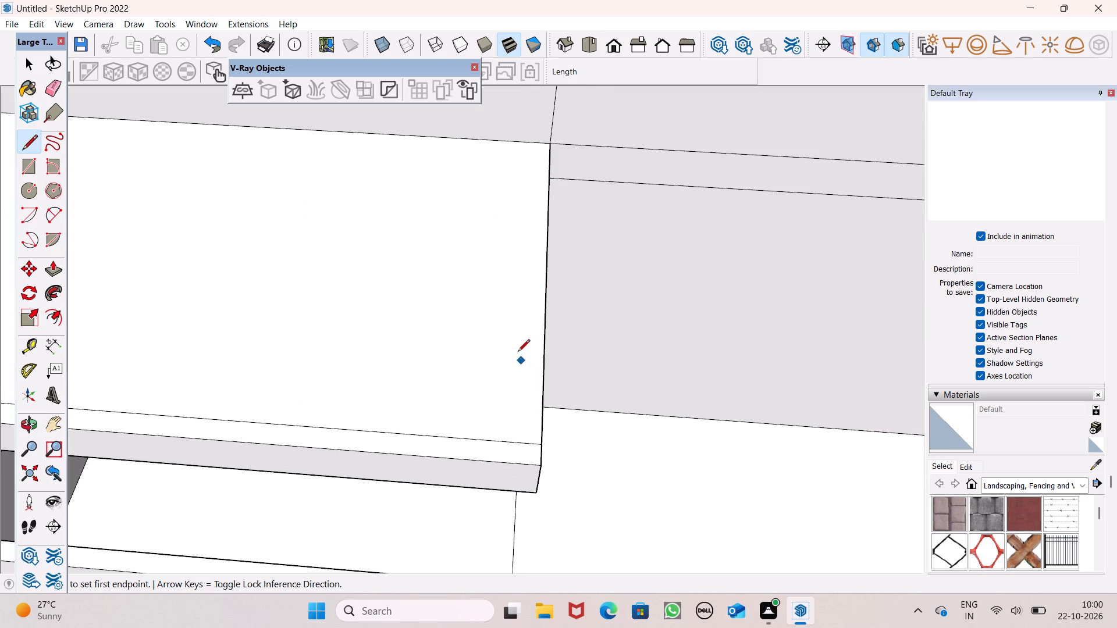
{"action": "left_click", "coordinate": [533, 140]}
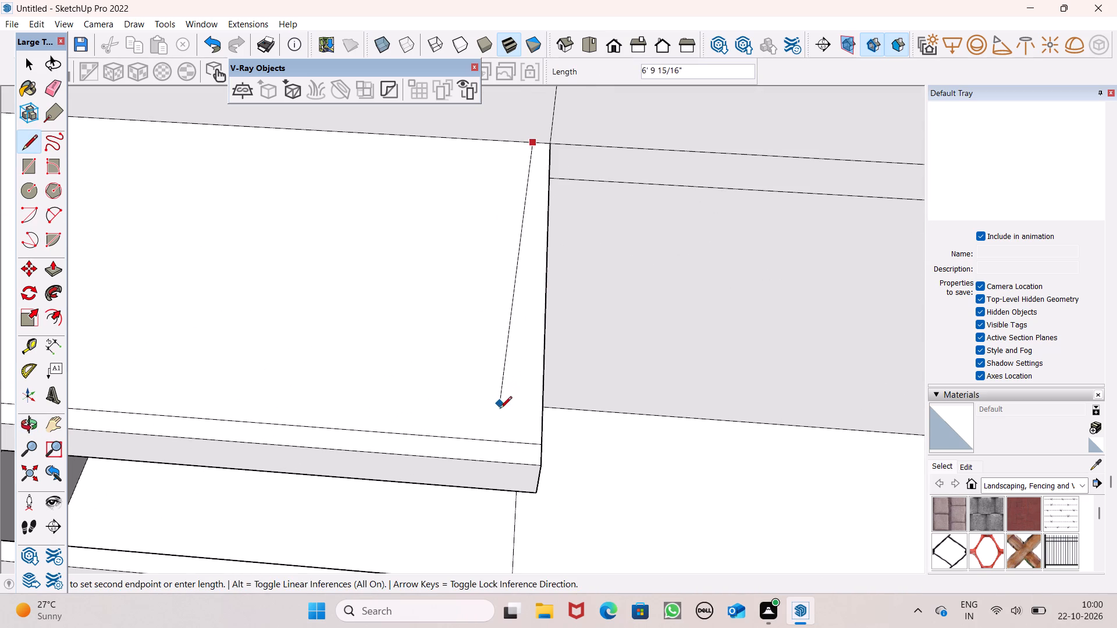
{"action": "double_click", "coordinate": [515, 468]}
{"action": "scroll", "coordinate": [631, 366], "scroll_direction": "down", "scroll_amount": 5}
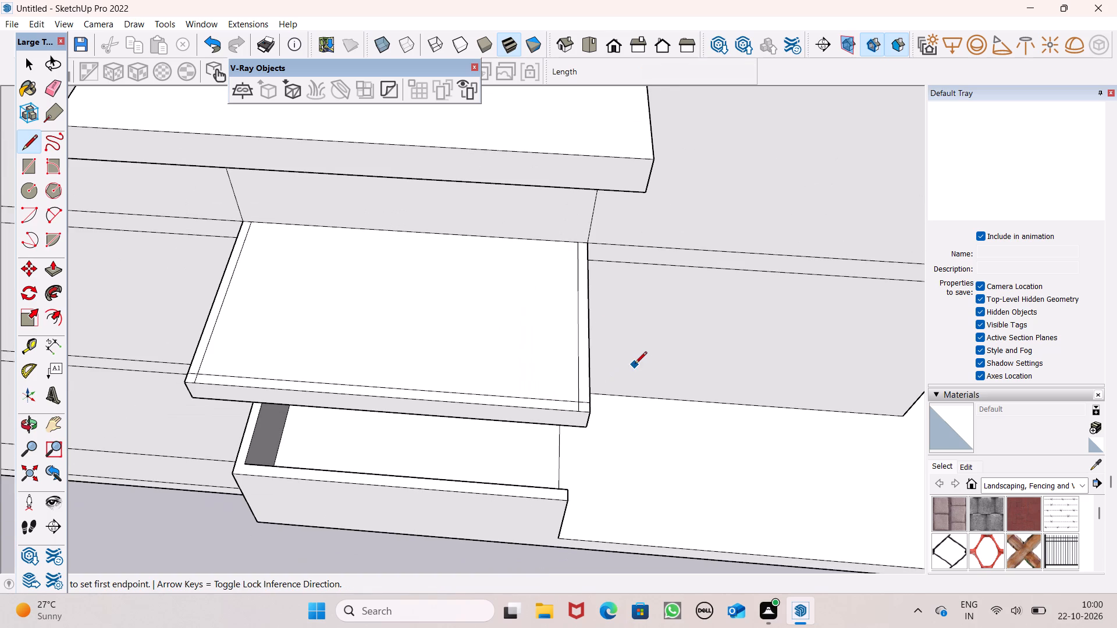
Erase the overlapping line ends at both outer corners of this slab, leaving one continuous U-shaped border strip.
{"action": "left_click", "coordinate": [47, 90]}
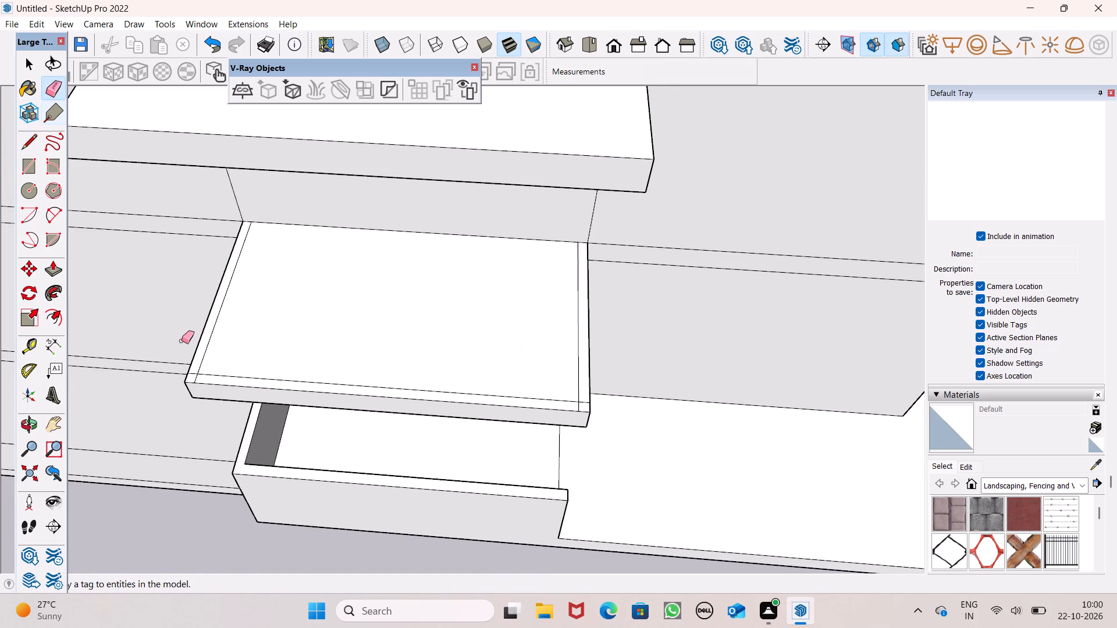
{"action": "scroll", "coordinate": [187, 366], "scroll_direction": "up", "scroll_amount": 12}
{"action": "left_click_drag", "start_coordinate": [204, 359], "coordinate": [212, 380]}
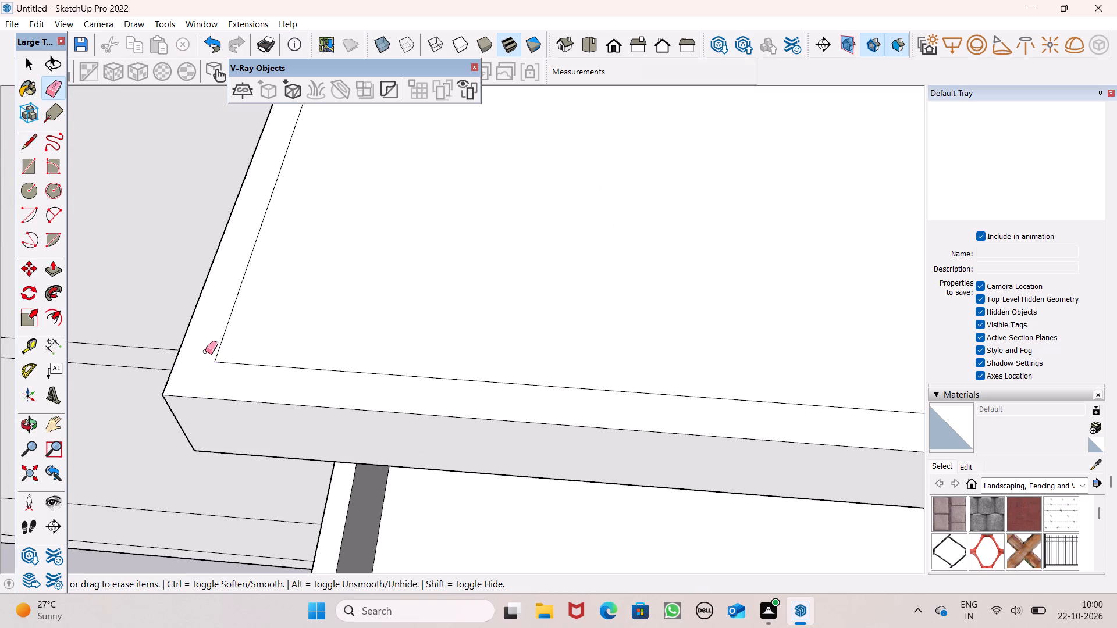
{"action": "scroll", "coordinate": [205, 349], "scroll_direction": "down", "scroll_amount": 8}
{"action": "scroll", "coordinate": [129, 323], "scroll_direction": "down", "scroll_amount": 4}
{"action": "scroll", "coordinate": [449, 369], "scroll_direction": "up", "scroll_amount": 6}
{"action": "scroll", "coordinate": [724, 390], "scroll_direction": "up", "scroll_amount": 3}
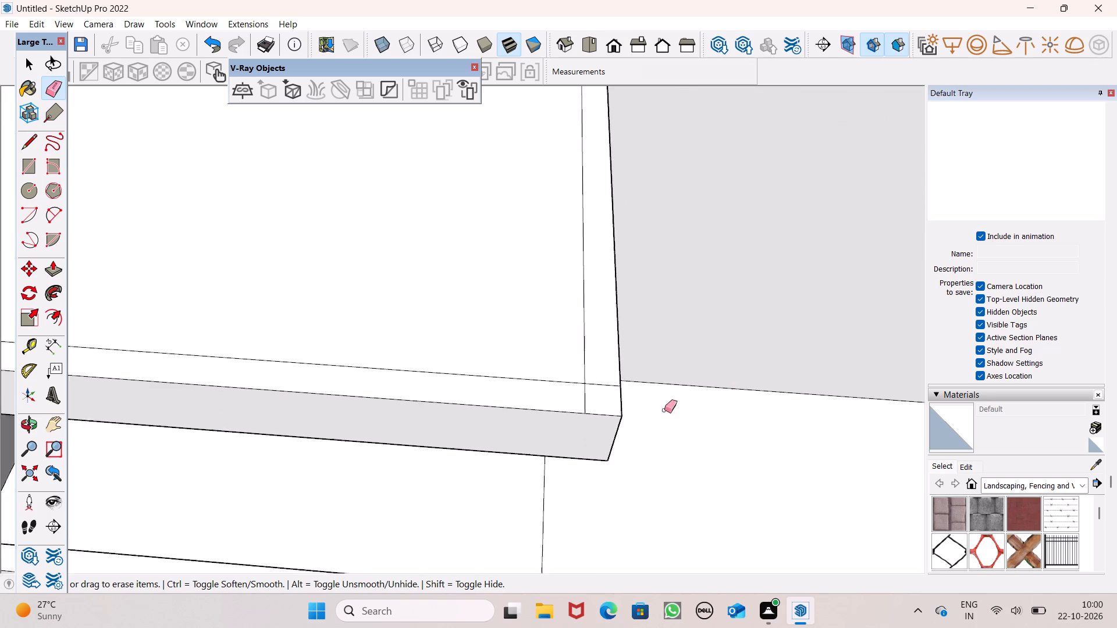
{"action": "scroll", "coordinate": [664, 410], "scroll_direction": "up", "scroll_amount": 3}
{"action": "scroll", "coordinate": [439, 395], "scroll_direction": "down", "scroll_amount": 4}
{"action": "left_click_drag", "start_coordinate": [288, 352], "coordinate": [355, 293]}
{"action": "scroll", "coordinate": [454, 260], "scroll_direction": "down", "scroll_amount": 19}
{"action": "scroll", "coordinate": [516, 258], "scroll_direction": "down", "scroll_amount": 6}
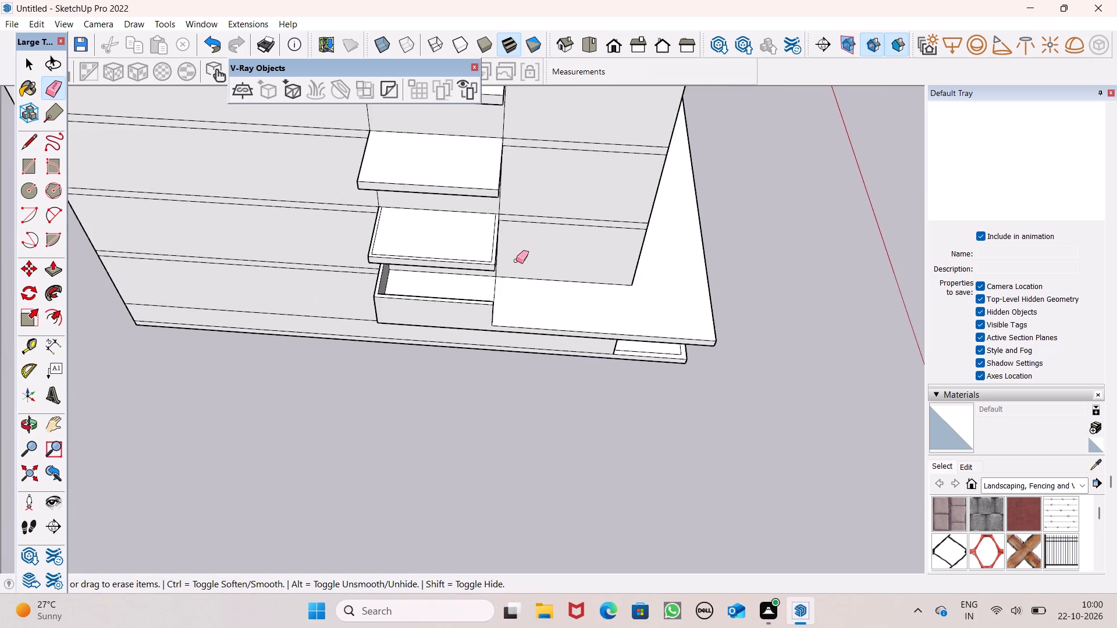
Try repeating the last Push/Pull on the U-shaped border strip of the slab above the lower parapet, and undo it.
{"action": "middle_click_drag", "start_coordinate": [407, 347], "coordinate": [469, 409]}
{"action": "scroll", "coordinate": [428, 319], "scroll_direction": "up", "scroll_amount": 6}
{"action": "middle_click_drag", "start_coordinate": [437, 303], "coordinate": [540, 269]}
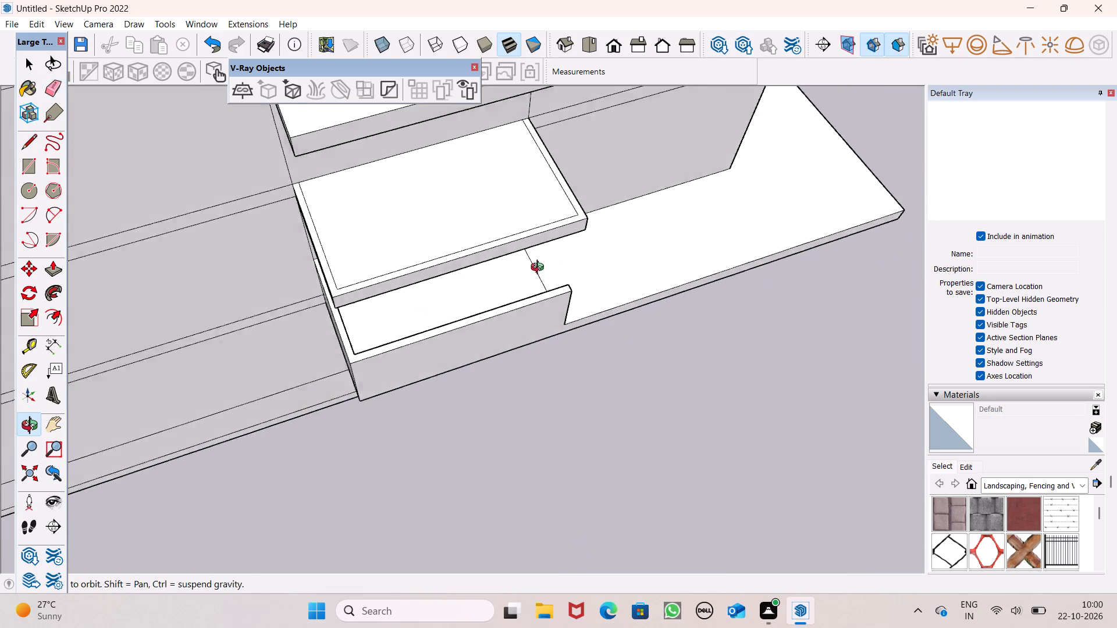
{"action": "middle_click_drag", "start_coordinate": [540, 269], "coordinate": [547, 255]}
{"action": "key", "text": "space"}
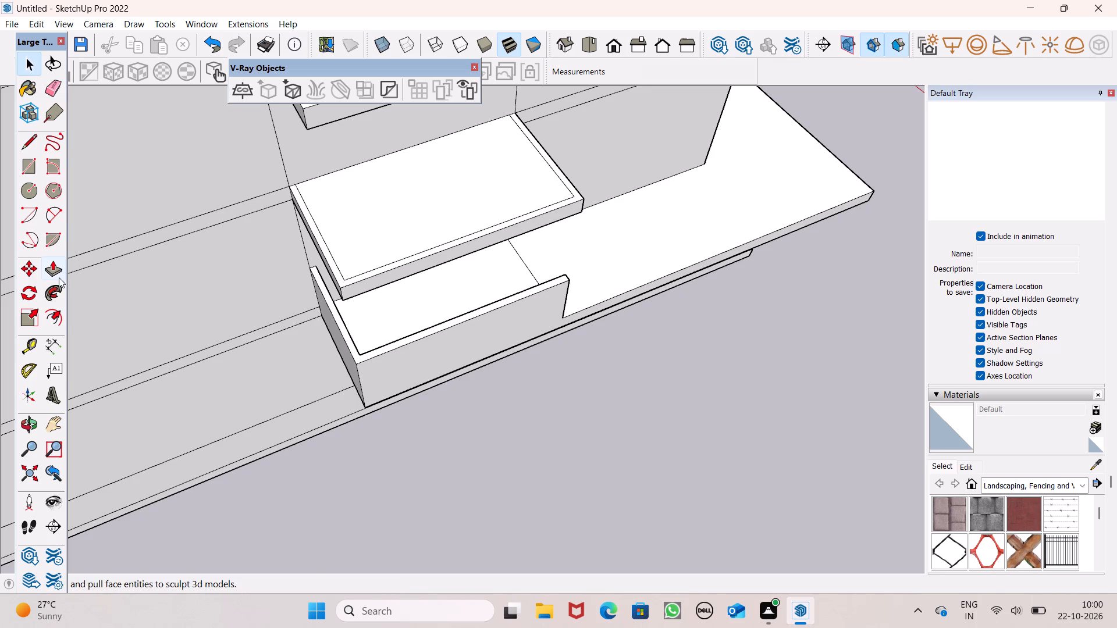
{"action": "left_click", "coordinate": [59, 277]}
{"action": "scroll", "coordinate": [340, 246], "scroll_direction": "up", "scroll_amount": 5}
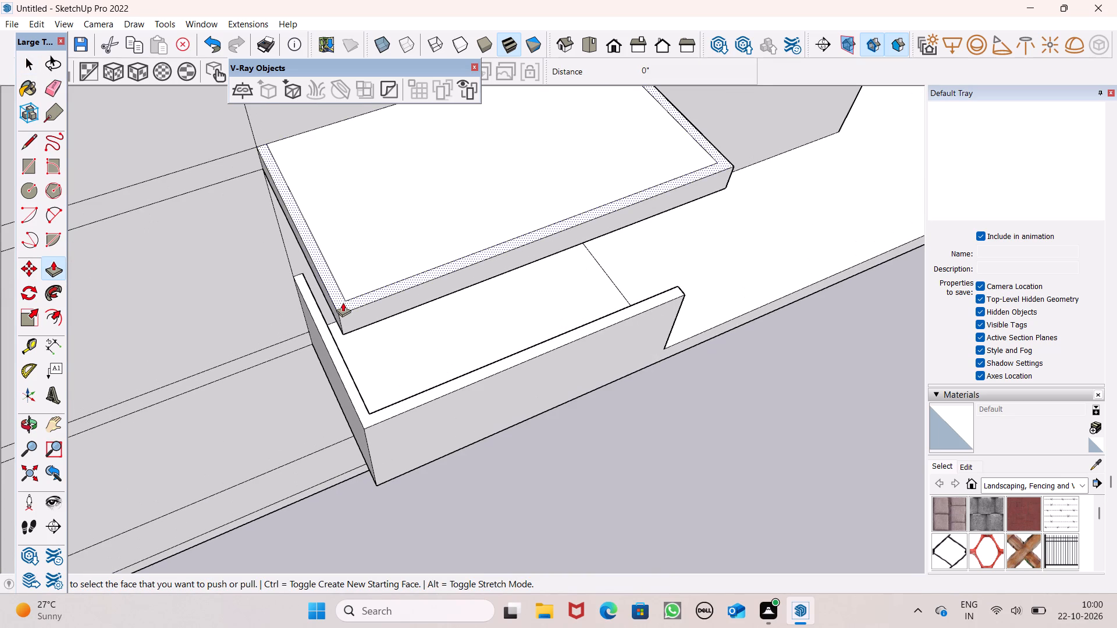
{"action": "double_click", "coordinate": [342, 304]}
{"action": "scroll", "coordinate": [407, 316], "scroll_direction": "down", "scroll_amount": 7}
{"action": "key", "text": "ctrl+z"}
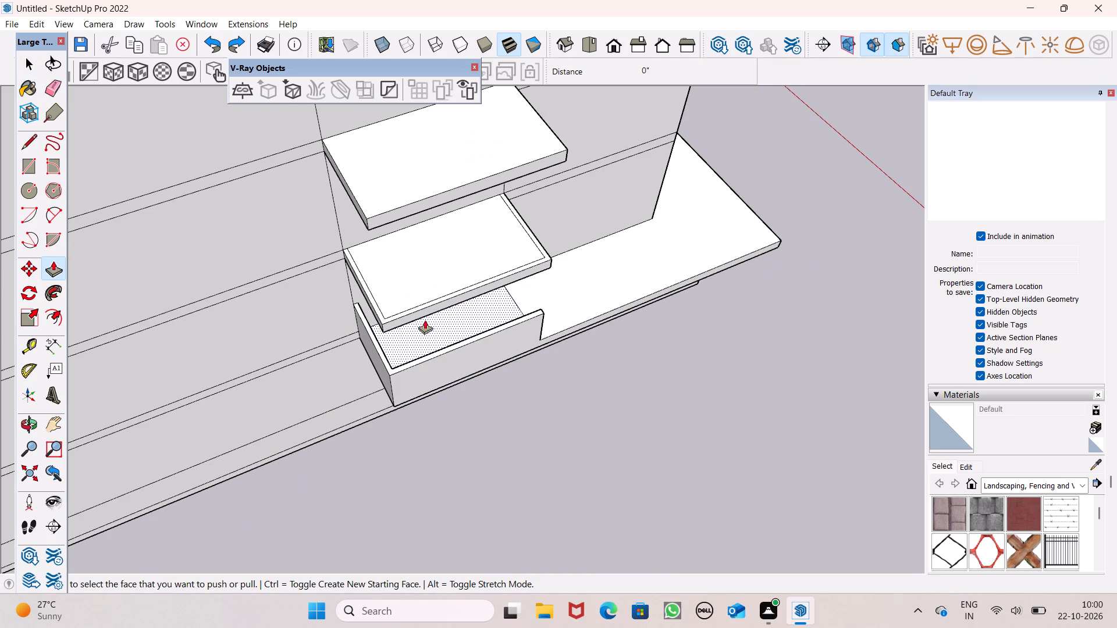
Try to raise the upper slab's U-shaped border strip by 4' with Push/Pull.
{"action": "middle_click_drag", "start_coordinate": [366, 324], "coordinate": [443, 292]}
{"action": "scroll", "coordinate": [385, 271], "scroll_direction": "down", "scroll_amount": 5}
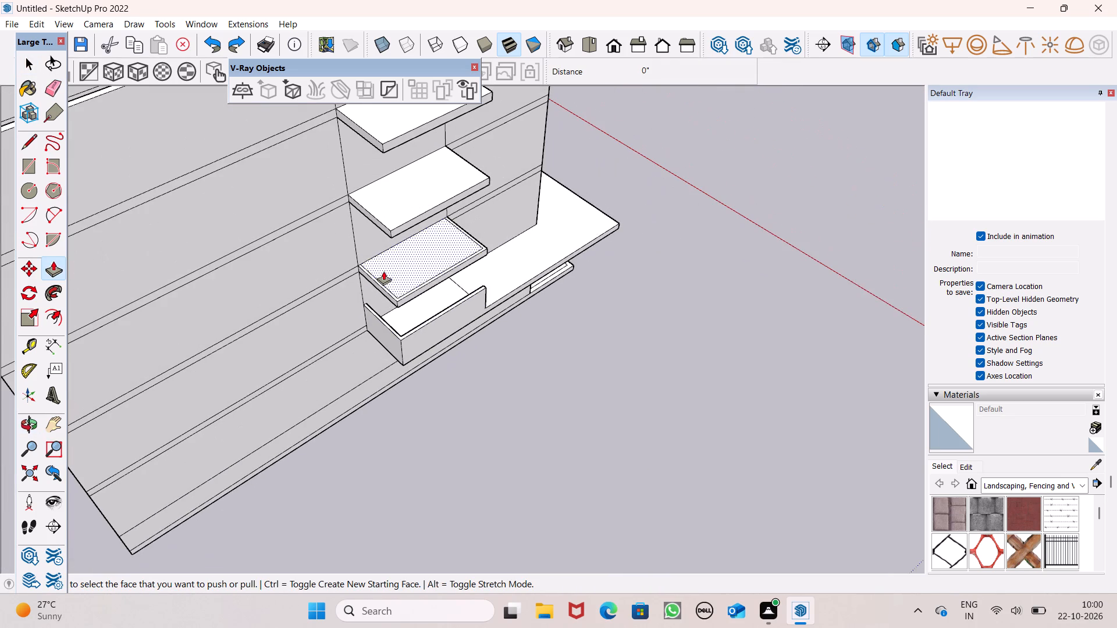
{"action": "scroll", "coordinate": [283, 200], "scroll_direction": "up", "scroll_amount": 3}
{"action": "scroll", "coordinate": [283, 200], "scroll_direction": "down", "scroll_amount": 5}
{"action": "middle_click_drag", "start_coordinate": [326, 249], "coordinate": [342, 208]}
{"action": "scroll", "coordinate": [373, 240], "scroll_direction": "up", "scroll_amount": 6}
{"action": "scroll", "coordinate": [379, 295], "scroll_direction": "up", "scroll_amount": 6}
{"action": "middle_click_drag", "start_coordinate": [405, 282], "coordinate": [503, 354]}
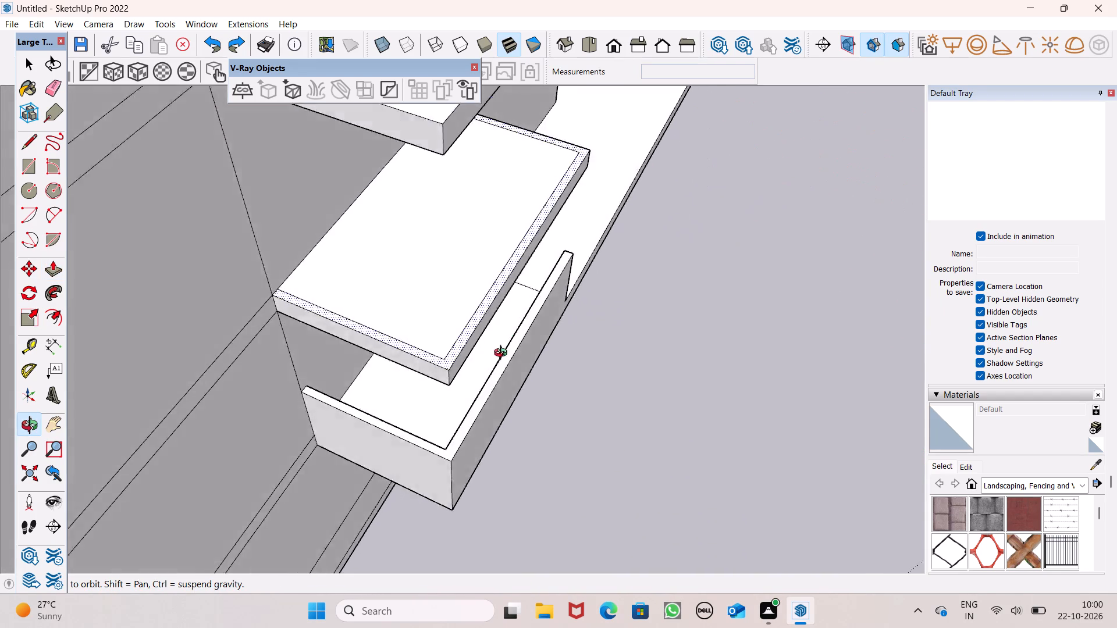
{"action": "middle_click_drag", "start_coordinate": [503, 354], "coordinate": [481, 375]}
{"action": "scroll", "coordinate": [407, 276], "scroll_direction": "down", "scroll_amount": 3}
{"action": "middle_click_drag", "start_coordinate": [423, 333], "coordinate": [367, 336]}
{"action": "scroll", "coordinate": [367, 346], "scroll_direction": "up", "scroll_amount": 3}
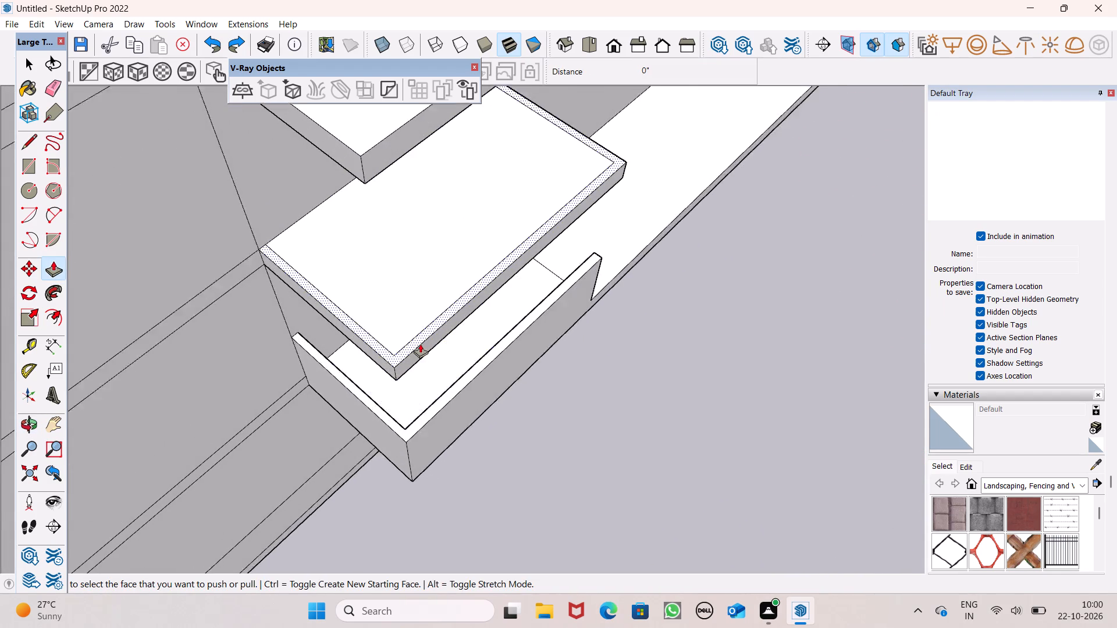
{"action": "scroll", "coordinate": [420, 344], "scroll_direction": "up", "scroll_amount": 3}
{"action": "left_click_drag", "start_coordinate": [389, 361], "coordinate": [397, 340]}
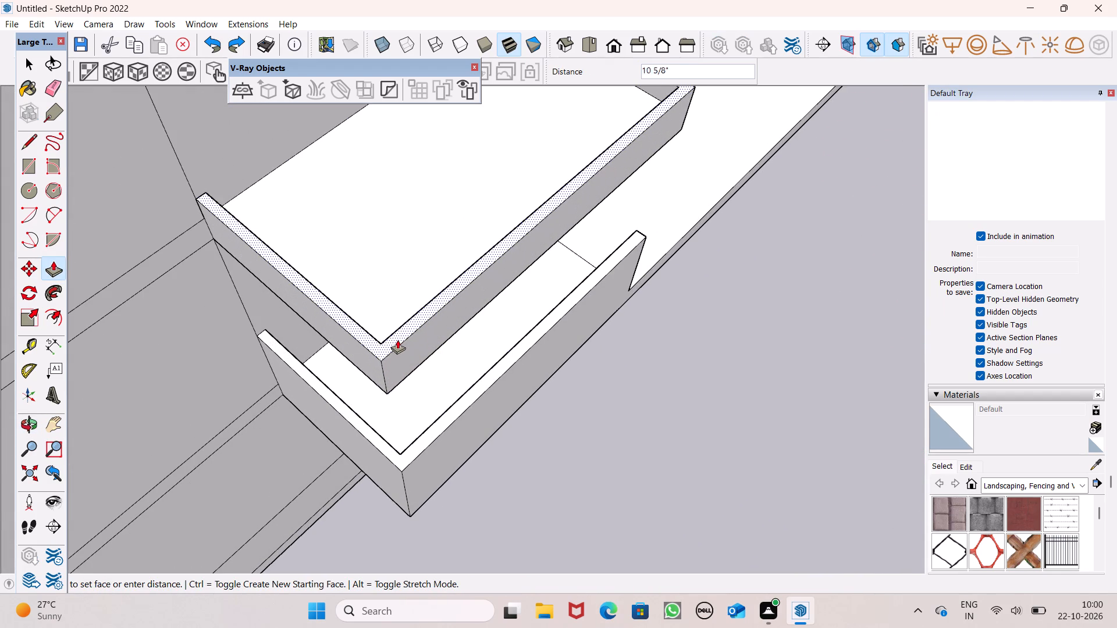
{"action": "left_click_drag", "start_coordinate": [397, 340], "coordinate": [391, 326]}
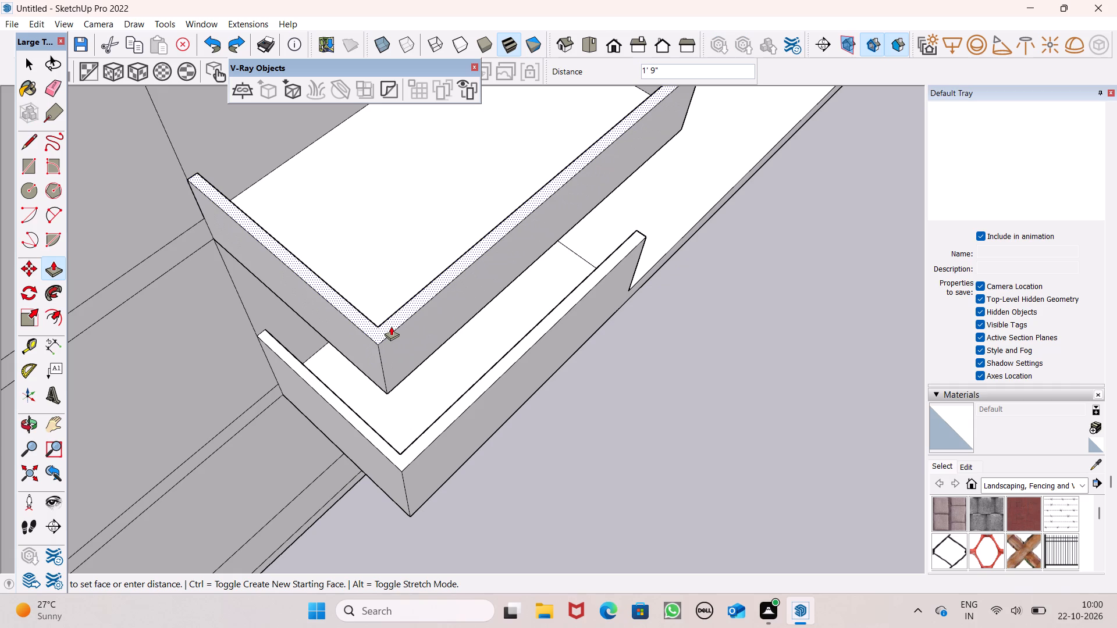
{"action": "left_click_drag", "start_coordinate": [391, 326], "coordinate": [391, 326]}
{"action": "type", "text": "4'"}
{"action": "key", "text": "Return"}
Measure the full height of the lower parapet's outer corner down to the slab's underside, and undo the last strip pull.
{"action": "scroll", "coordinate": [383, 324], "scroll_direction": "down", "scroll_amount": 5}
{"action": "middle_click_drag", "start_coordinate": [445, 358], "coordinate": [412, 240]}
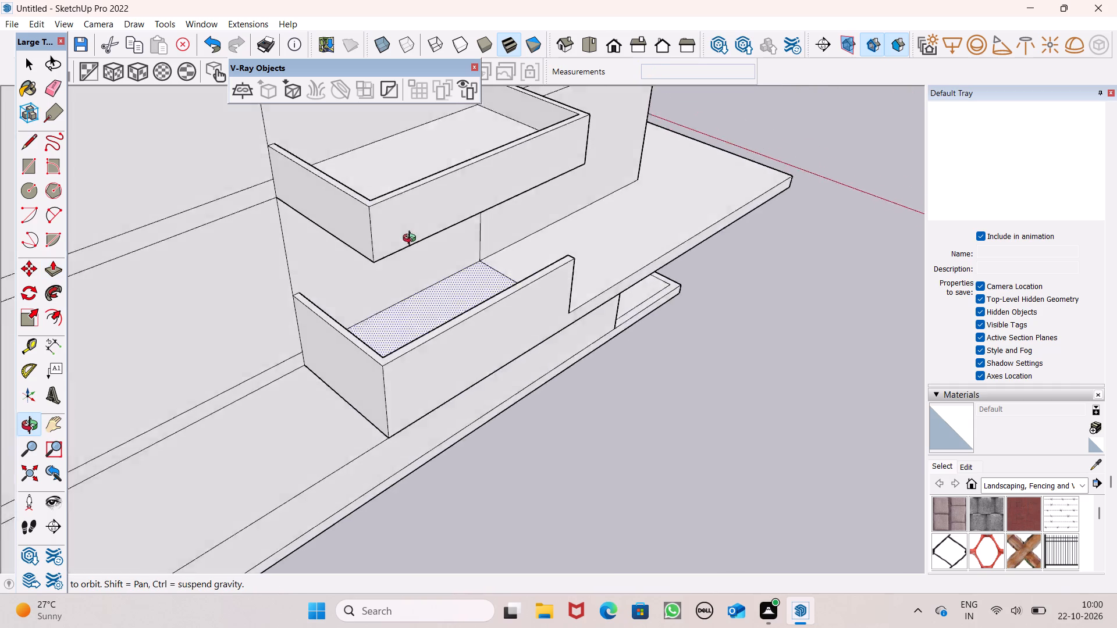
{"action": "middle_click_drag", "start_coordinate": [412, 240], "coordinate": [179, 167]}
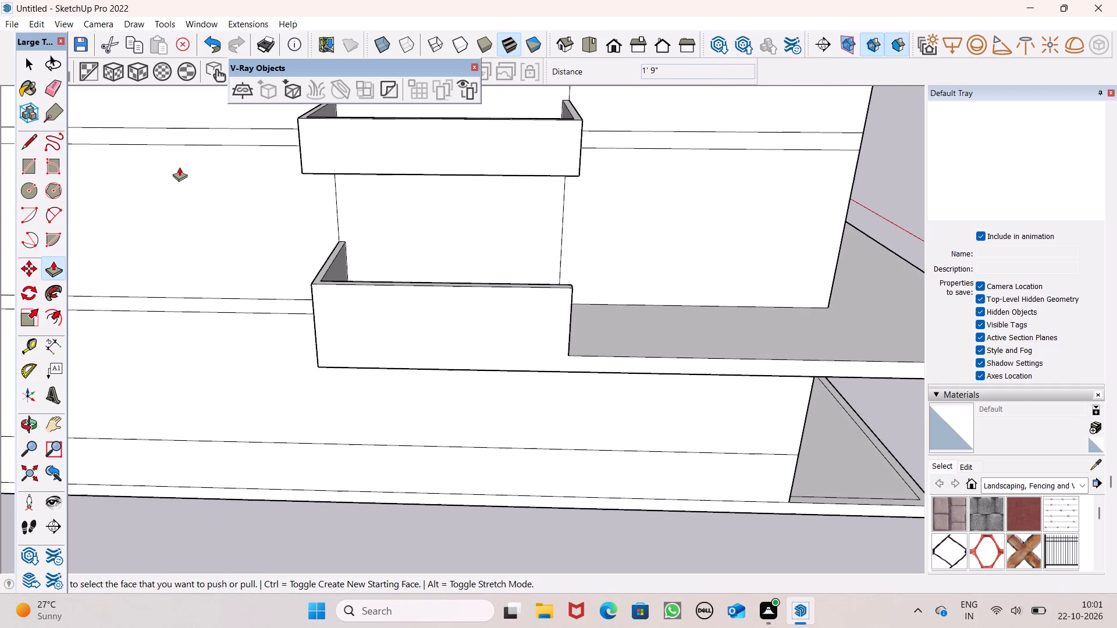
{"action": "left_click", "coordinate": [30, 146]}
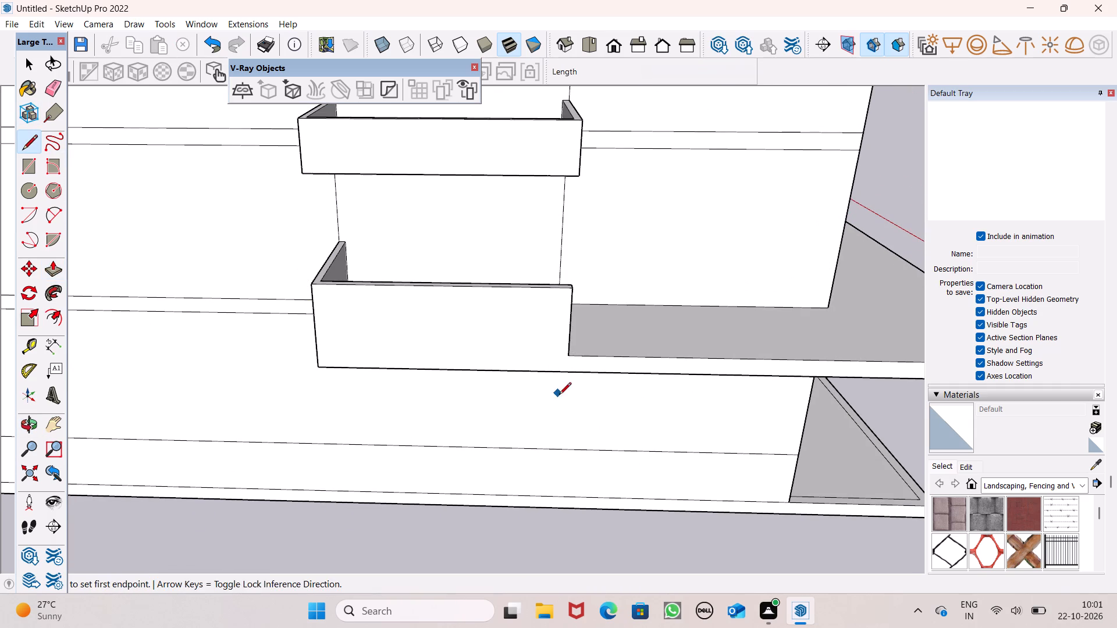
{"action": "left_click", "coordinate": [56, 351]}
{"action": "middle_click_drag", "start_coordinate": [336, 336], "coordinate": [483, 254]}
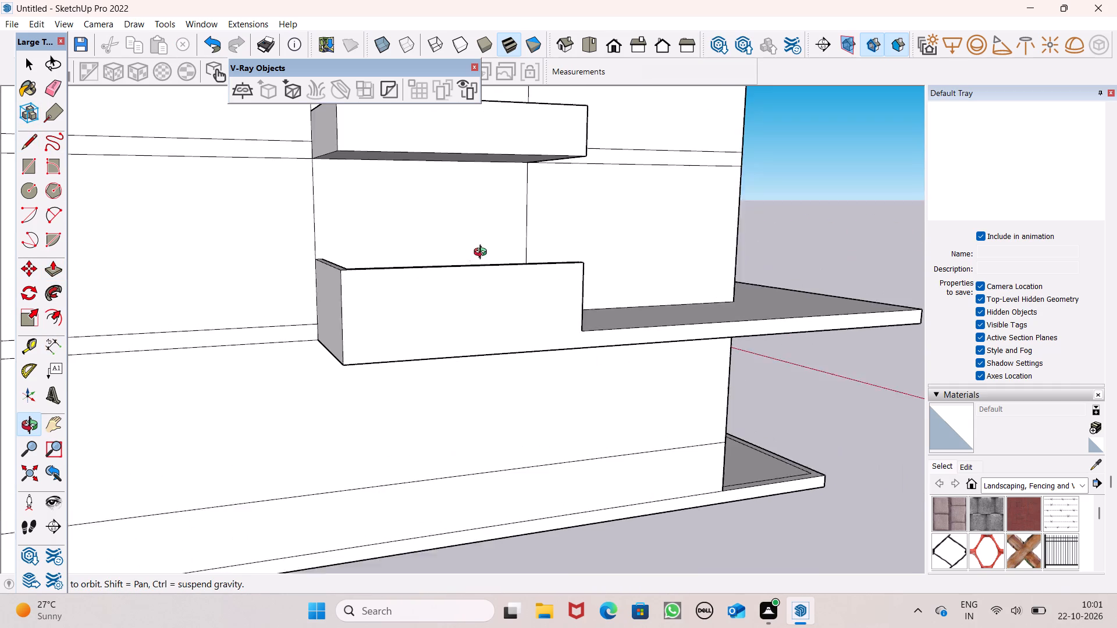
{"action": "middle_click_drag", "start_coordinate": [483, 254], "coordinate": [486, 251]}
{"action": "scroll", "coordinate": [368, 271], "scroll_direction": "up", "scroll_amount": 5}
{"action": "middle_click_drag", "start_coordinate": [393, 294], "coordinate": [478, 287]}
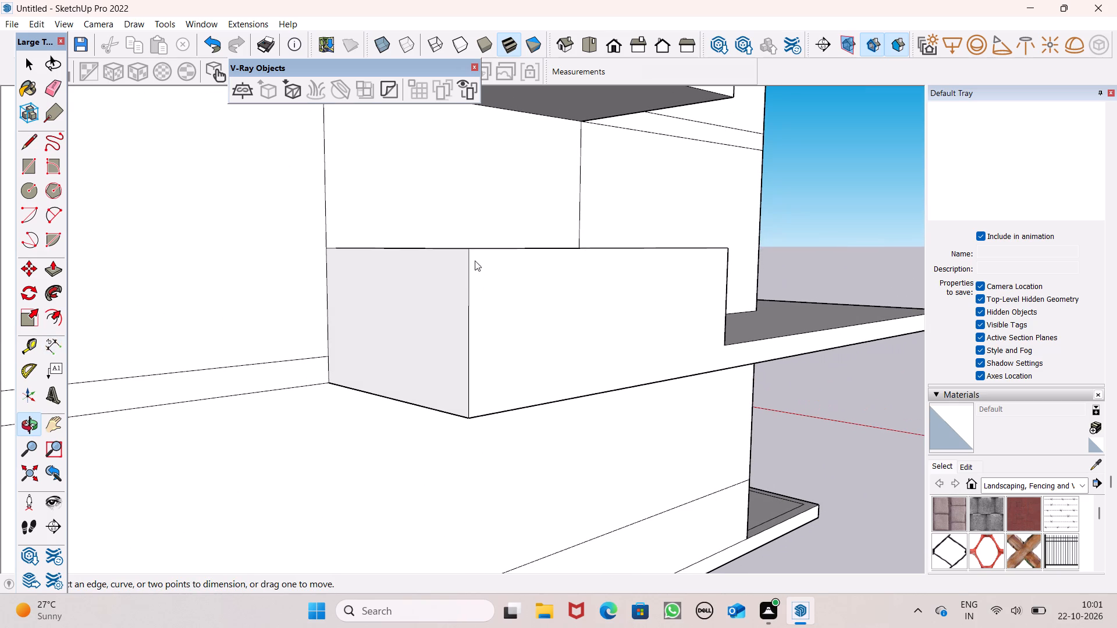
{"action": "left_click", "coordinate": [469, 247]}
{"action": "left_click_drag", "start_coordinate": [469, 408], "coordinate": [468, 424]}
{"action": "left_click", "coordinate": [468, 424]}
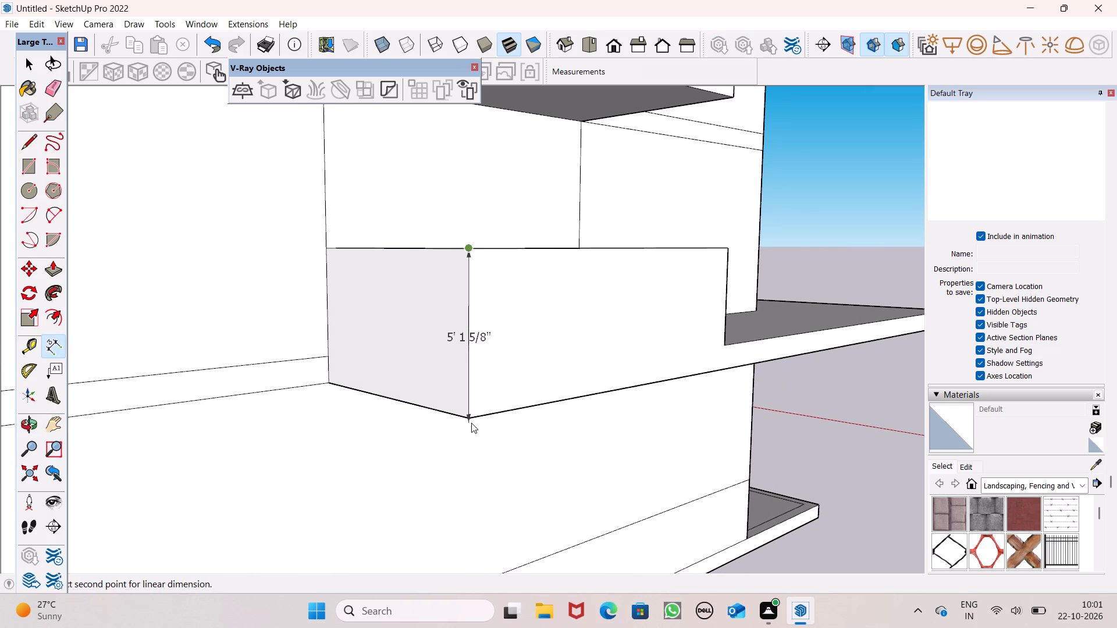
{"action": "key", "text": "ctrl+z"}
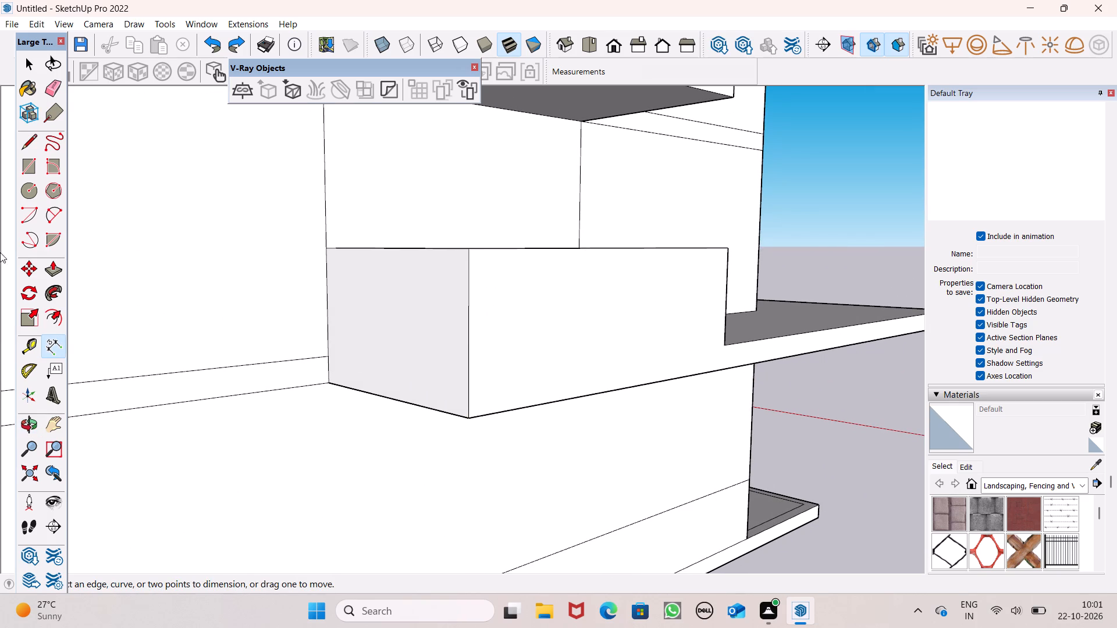
Check the lower parapet's height with the Dimension tool, at its outer corner and at its open end.
{"action": "left_click", "coordinate": [54, 352]}
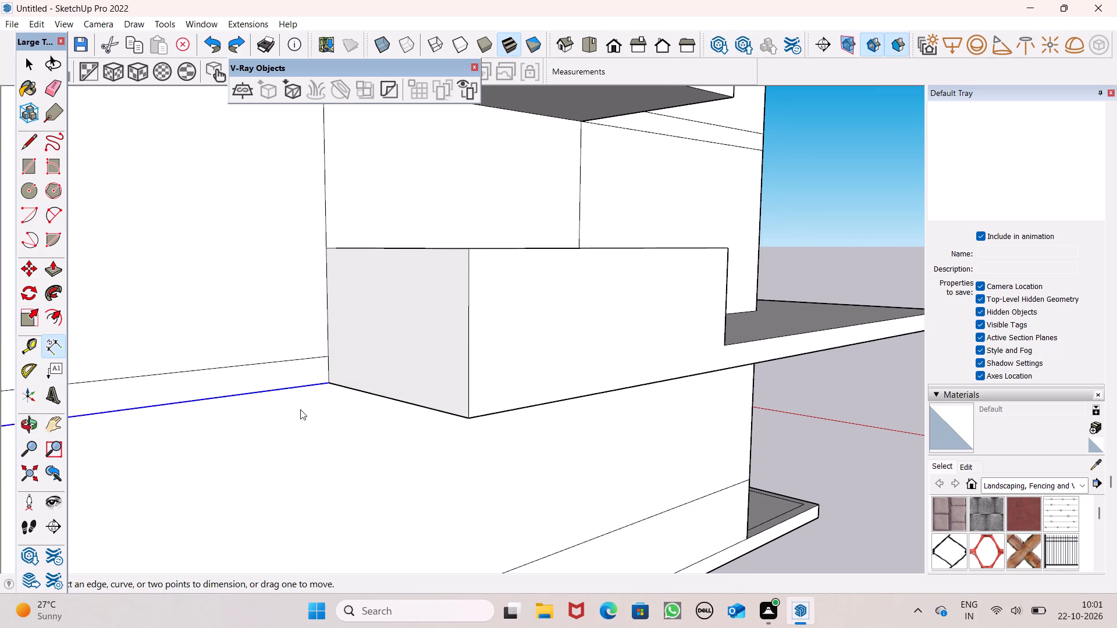
{"action": "left_click", "coordinate": [468, 254]}
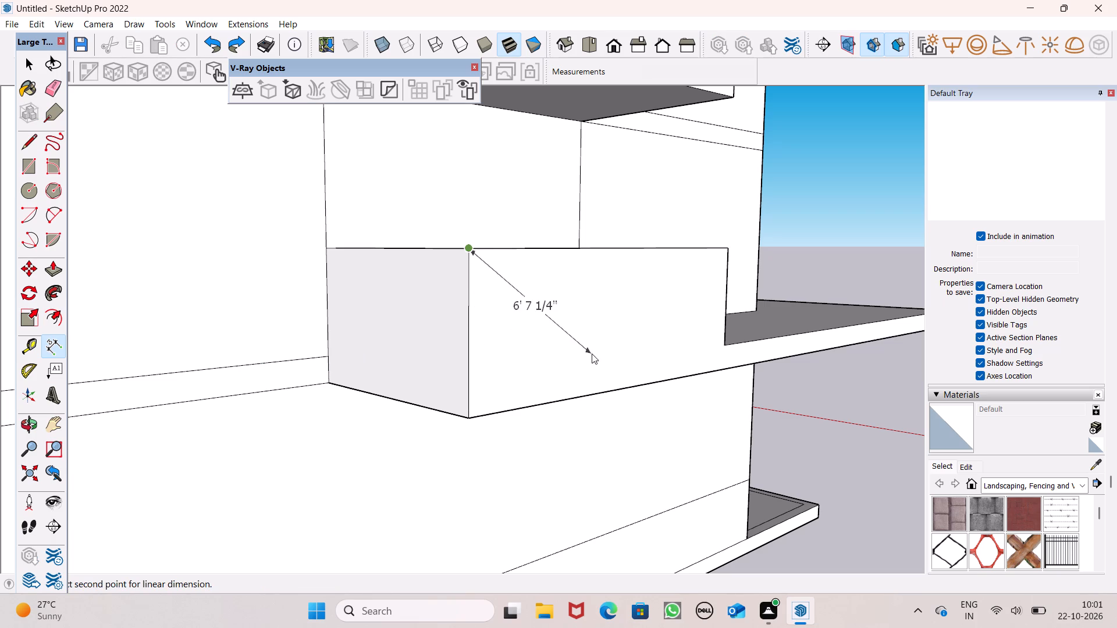
{"action": "key", "text": "space"}
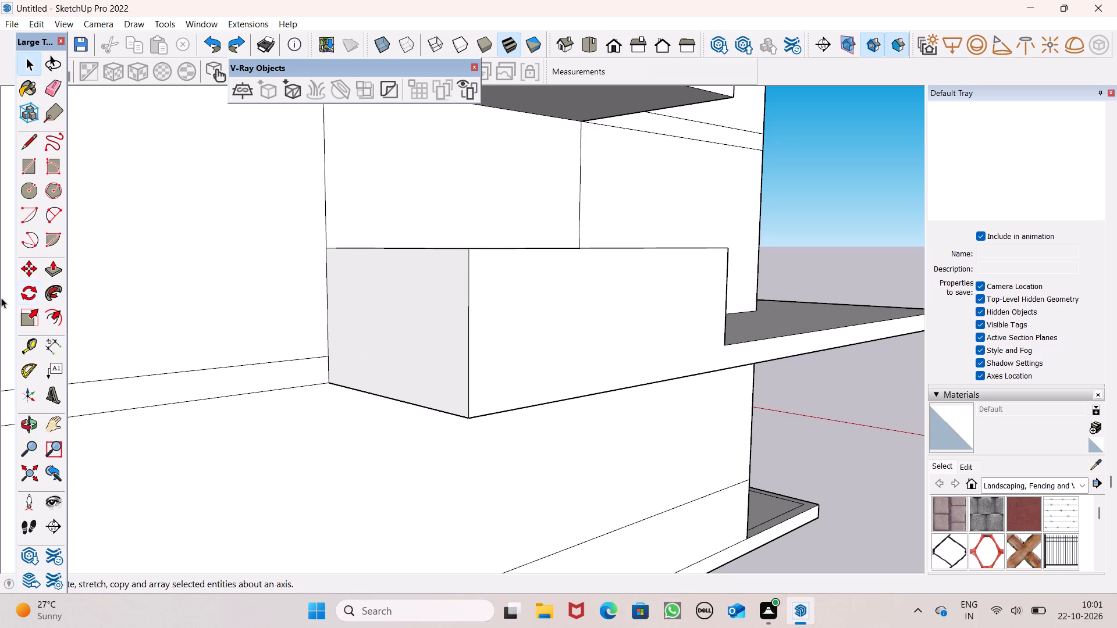
{"action": "left_click", "coordinate": [47, 344]}
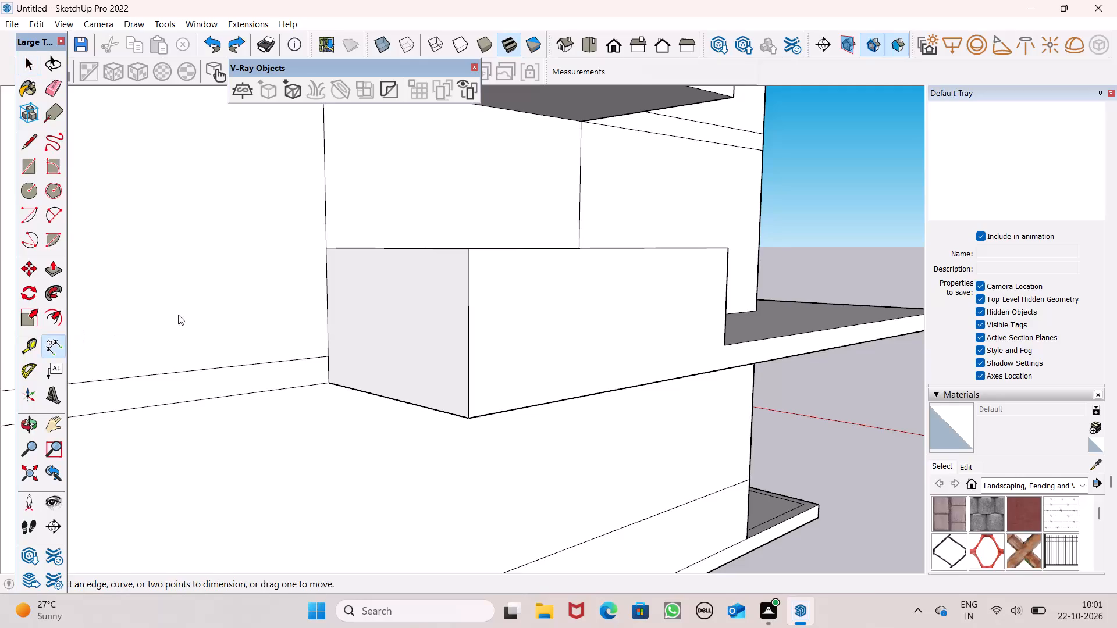
{"action": "scroll", "coordinate": [270, 303], "scroll_direction": "down", "scroll_amount": 2}
{"action": "middle_click_drag", "start_coordinate": [383, 342], "coordinate": [0, 395]}
{"action": "scroll", "coordinate": [528, 277], "scroll_direction": "up", "scroll_amount": 1}
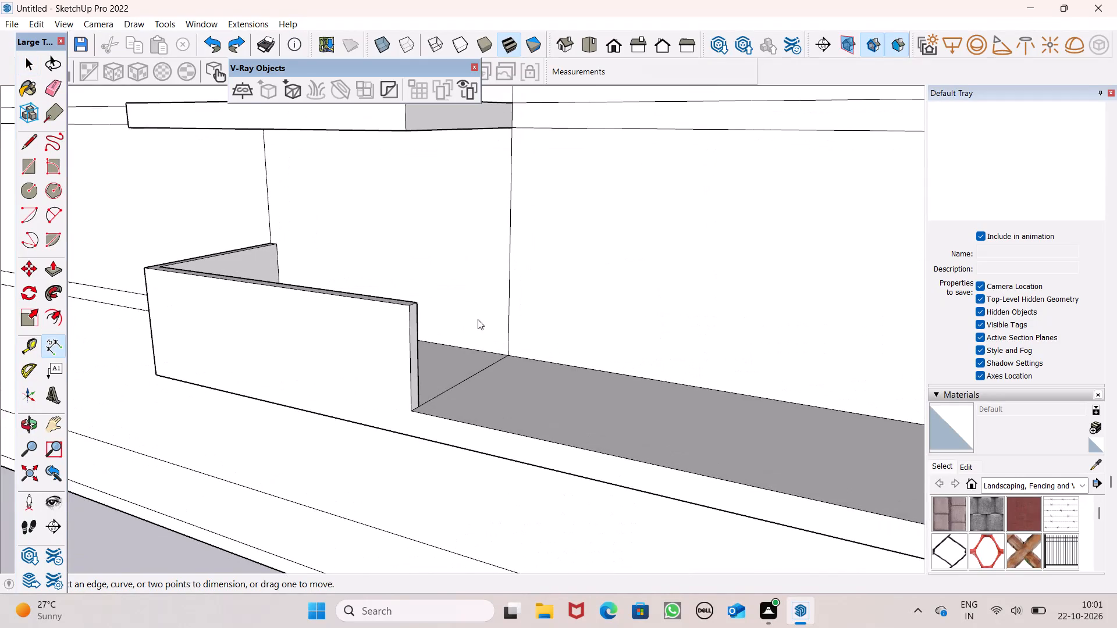
{"action": "scroll", "coordinate": [478, 319], "scroll_direction": "up", "scroll_amount": 3}
{"action": "left_click", "coordinate": [50, 354]}
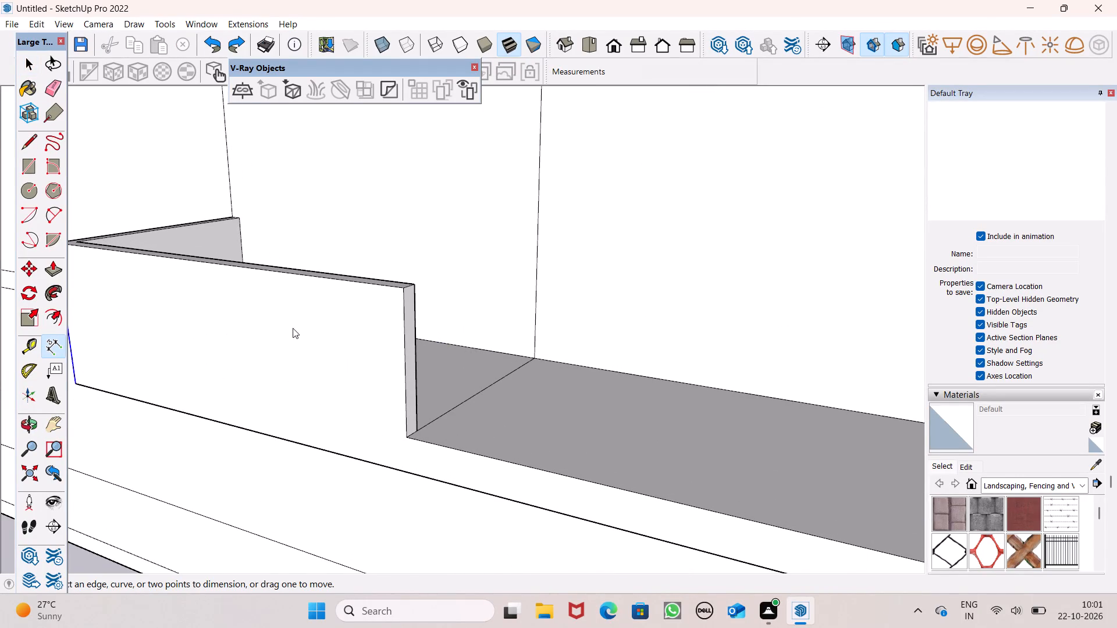
{"action": "left_click", "coordinate": [401, 292]}
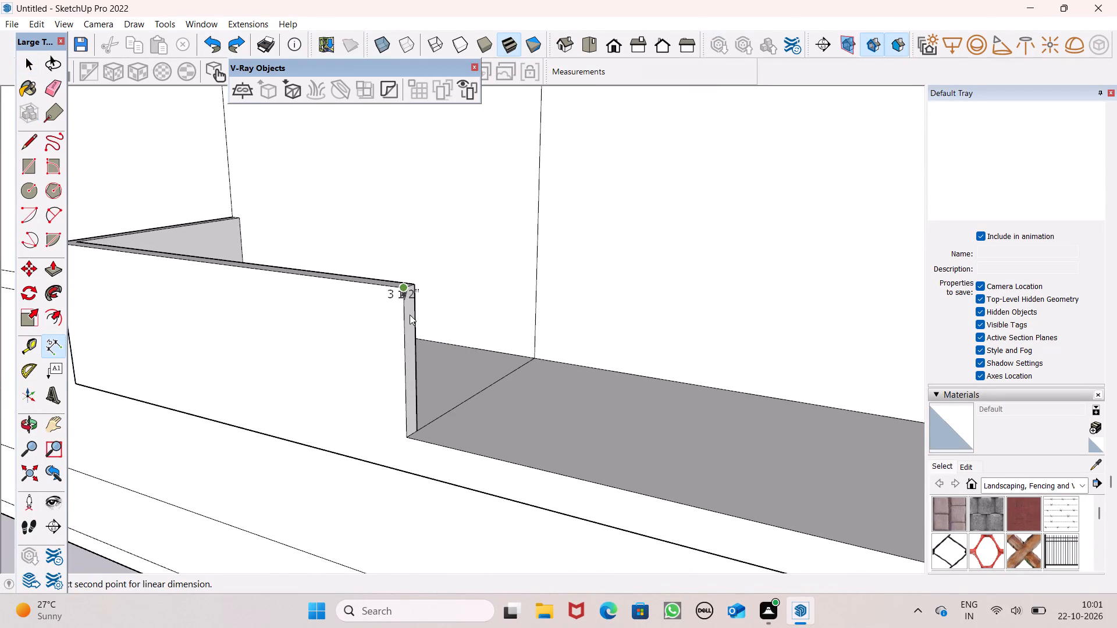
{"action": "key", "text": "space"}
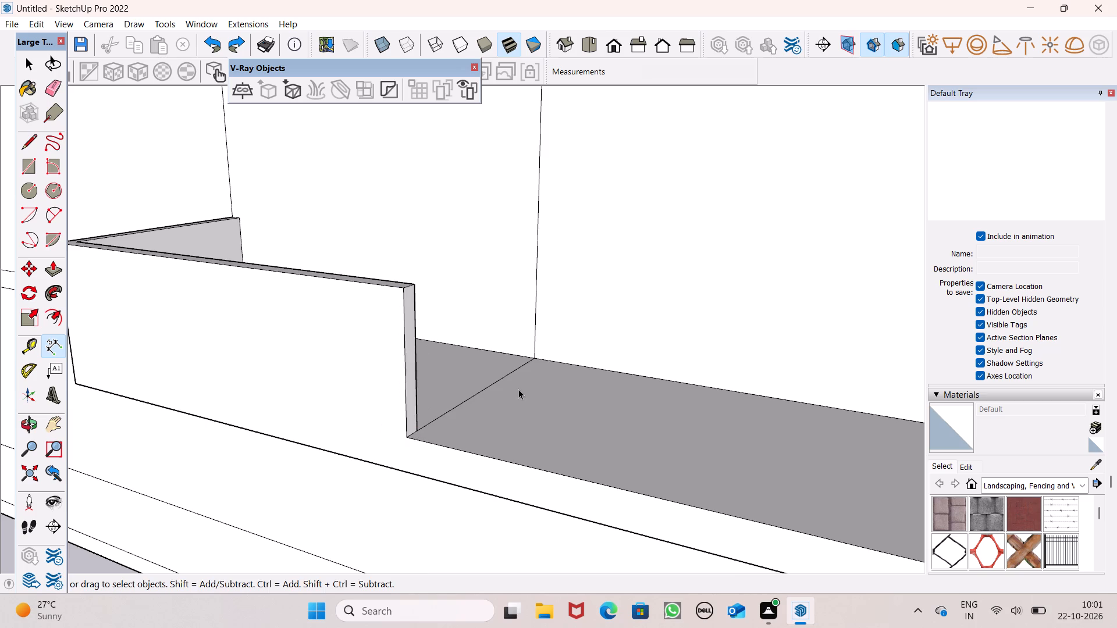
Pull the U-shaped border strip on the slab above the lower parapet up 4' to form a balcony parapet.
{"action": "scroll", "coordinate": [547, 376], "scroll_direction": "down", "scroll_amount": 11}
{"action": "middle_click_drag", "start_coordinate": [412, 361], "coordinate": [542, 455]}
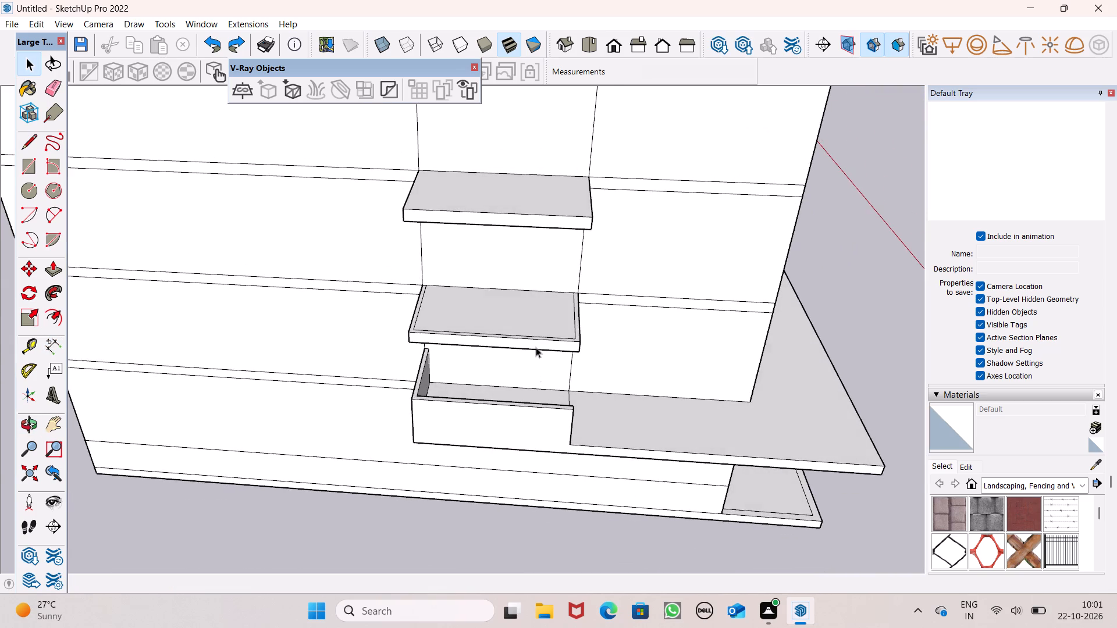
{"action": "scroll", "coordinate": [535, 311], "scroll_direction": "up", "scroll_amount": 1}
{"action": "middle_click_drag", "start_coordinate": [537, 392], "coordinate": [556, 501]}
{"action": "scroll", "coordinate": [553, 453], "scroll_direction": "up", "scroll_amount": 2}
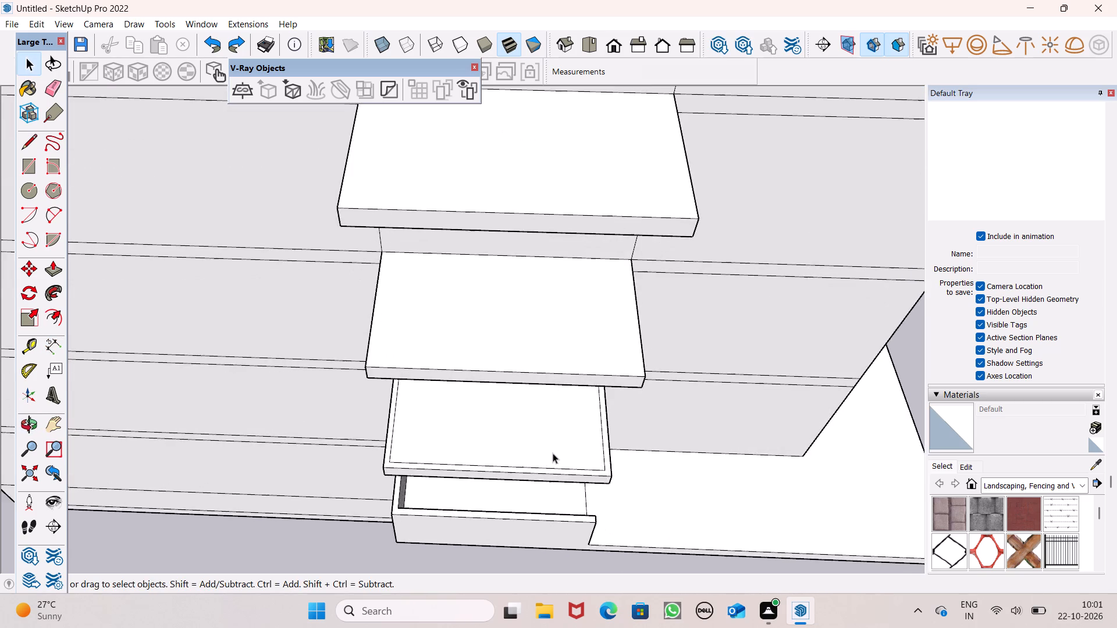
{"action": "middle_click_drag", "start_coordinate": [553, 453], "coordinate": [604, 369]}
{"action": "scroll", "coordinate": [147, 388], "scroll_direction": "up", "scroll_amount": 1}
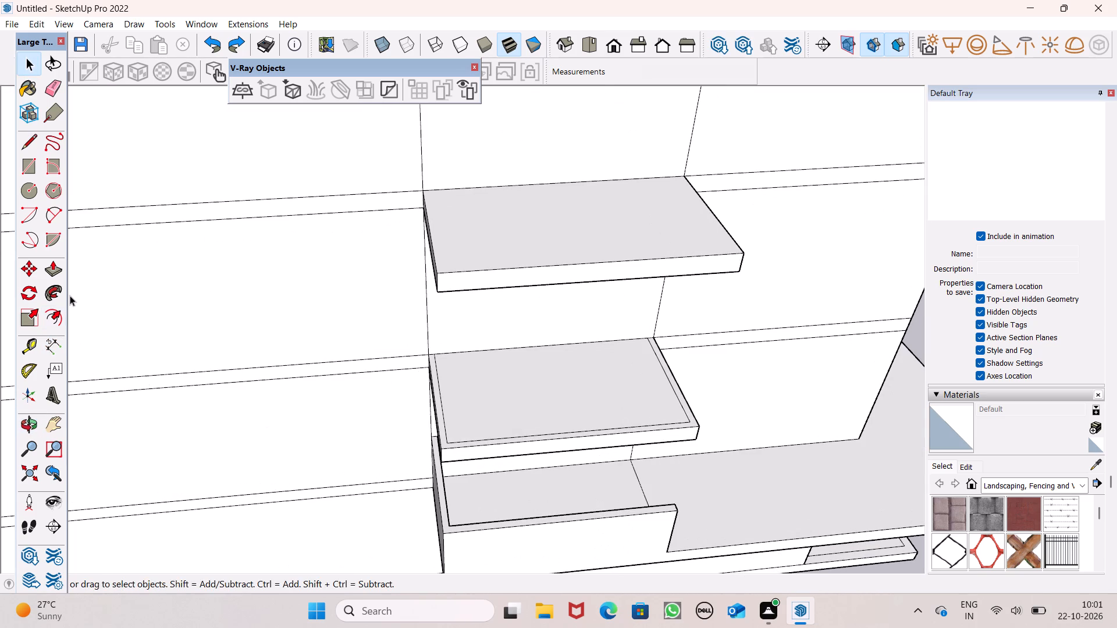
{"action": "left_click", "coordinate": [57, 272]}
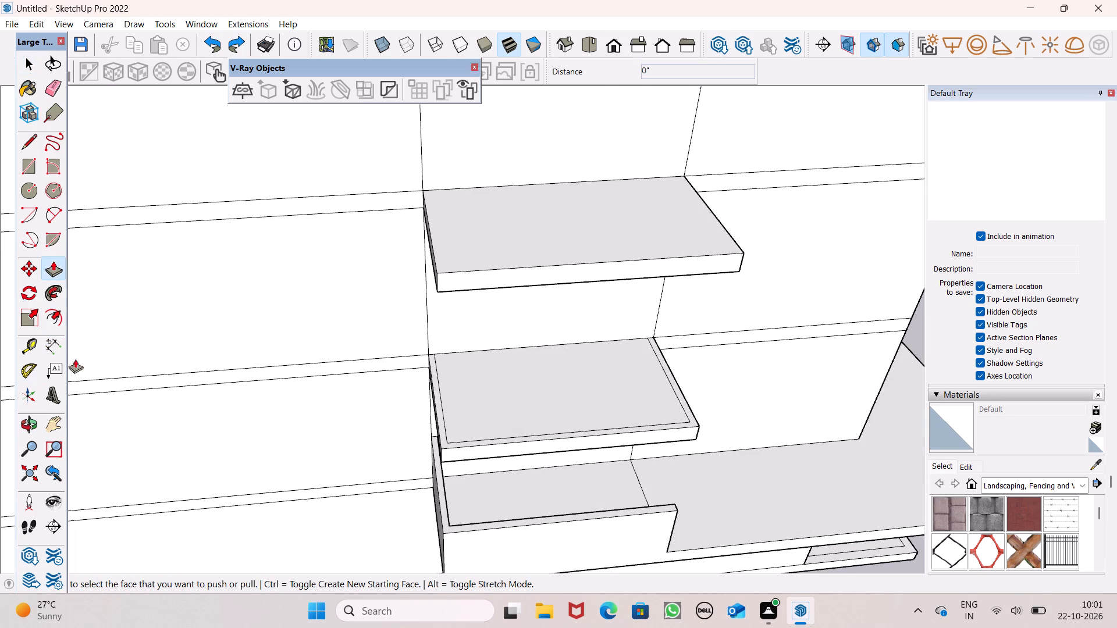
{"action": "scroll", "coordinate": [376, 417], "scroll_direction": "up", "scroll_amount": 1}
{"action": "scroll", "coordinate": [451, 448], "scroll_direction": "up", "scroll_amount": 5}
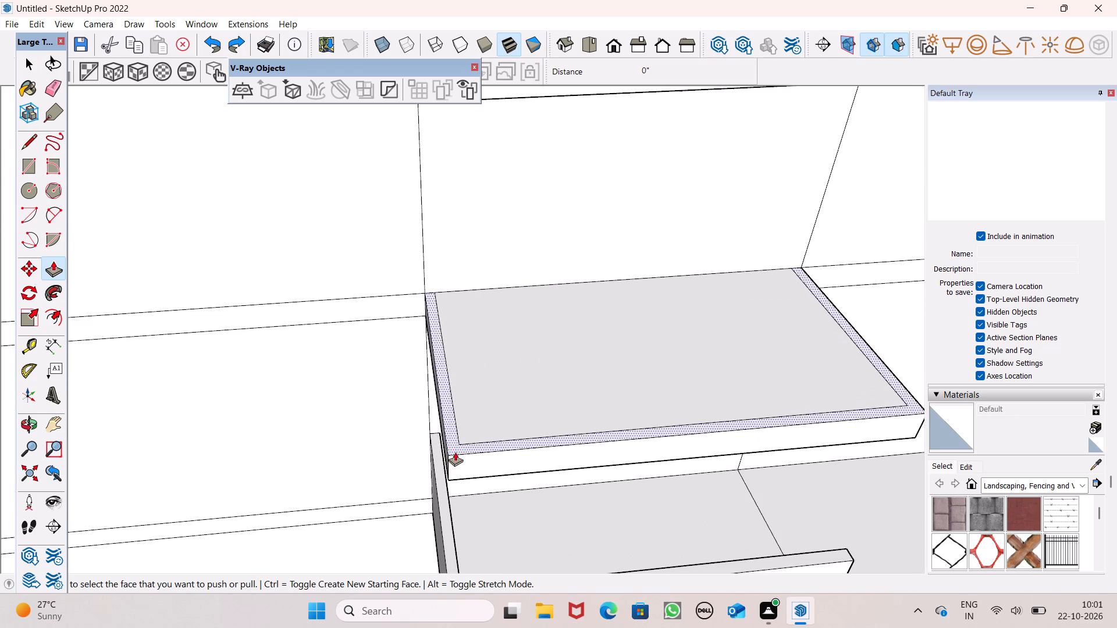
{"action": "left_click_drag", "start_coordinate": [456, 445], "coordinate": [445, 388]}
{"action": "type", "text": "4'"}
{"action": "key", "text": "Return"}
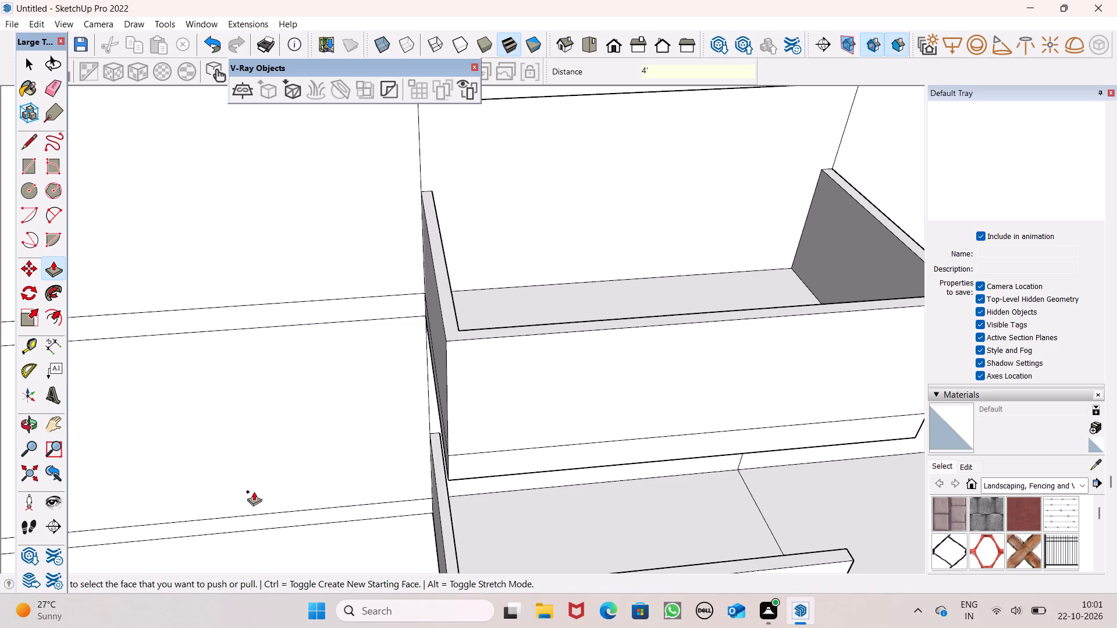
Examine the two balcony parapets and the slabs above them from several sides of the building.
{"action": "scroll", "coordinate": [308, 419], "scroll_direction": "down", "scroll_amount": 7}
{"action": "scroll", "coordinate": [242, 402], "scroll_direction": "down", "scroll_amount": 4}
{"action": "middle_click_drag", "start_coordinate": [343, 442], "coordinate": [257, 294]}
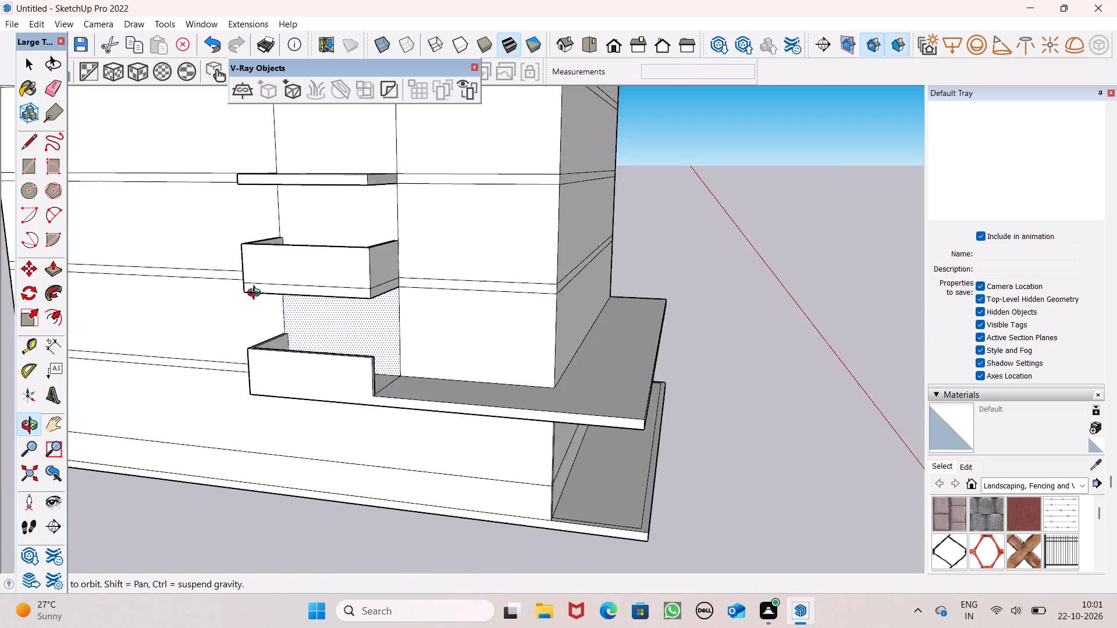
{"action": "middle_click_drag", "start_coordinate": [257, 294], "coordinate": [342, 266]}
{"action": "scroll", "coordinate": [491, 317], "scroll_direction": "down", "scroll_amount": 3}
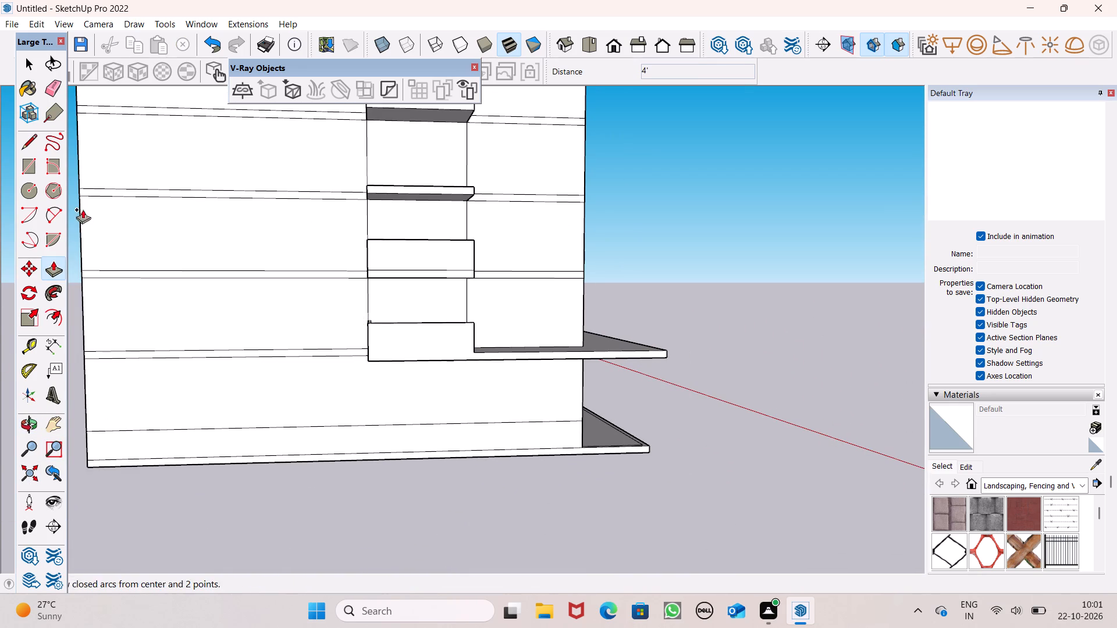
{"action": "middle_click_drag", "start_coordinate": [388, 341], "coordinate": [664, 391]}
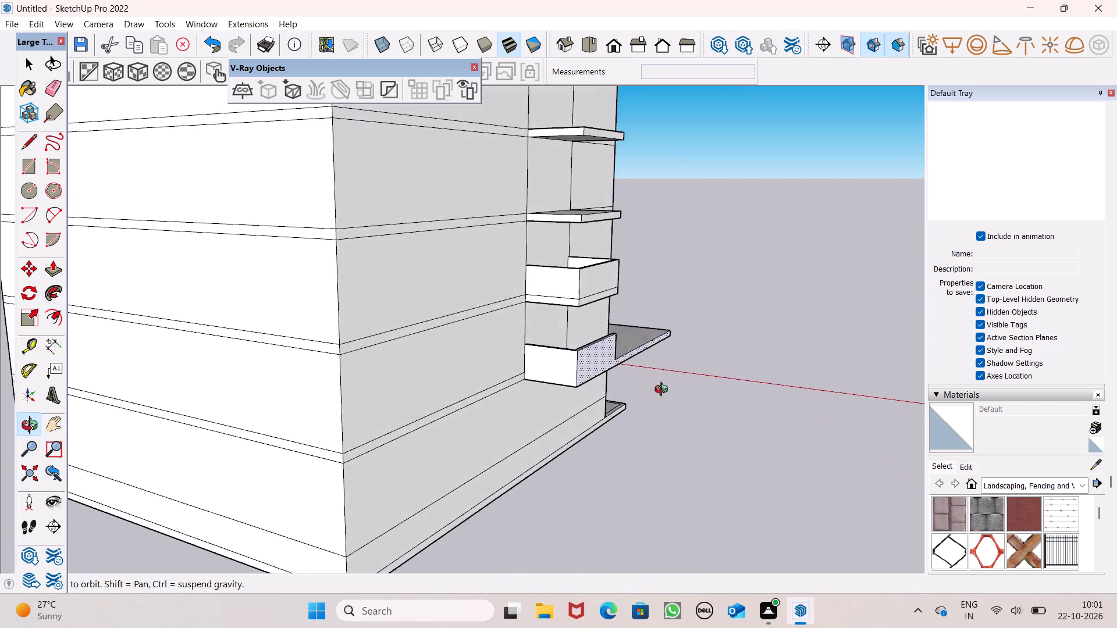
{"action": "middle_click_drag", "start_coordinate": [664, 391], "coordinate": [538, 449]}
{"action": "middle_click_drag", "start_coordinate": [531, 335], "coordinate": [194, 307]}
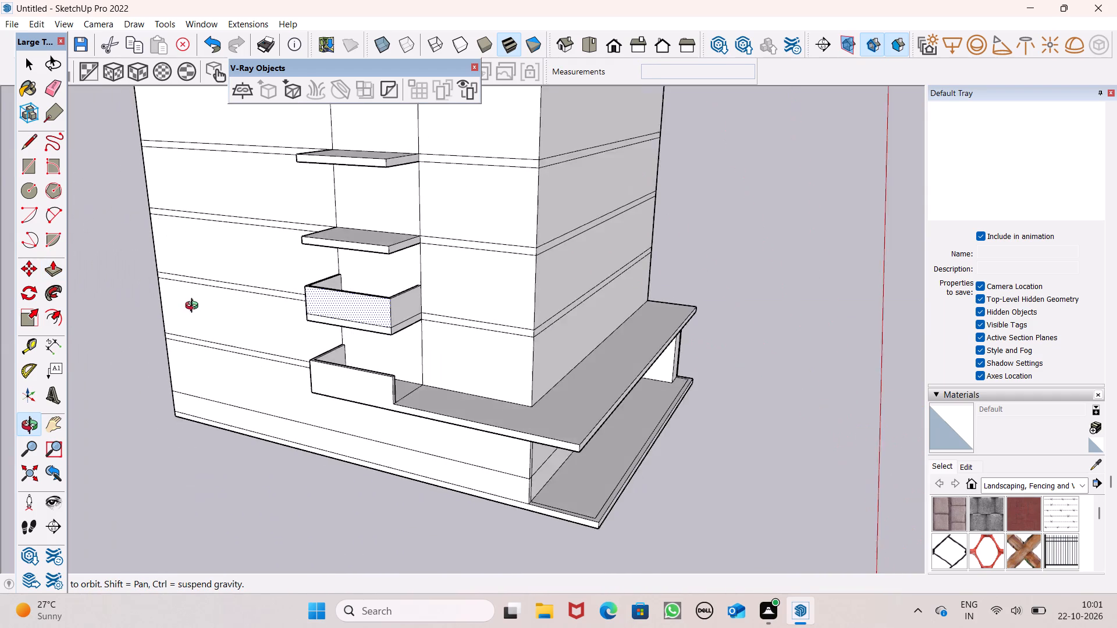
{"action": "middle_click_drag", "start_coordinate": [194, 307], "coordinate": [442, 279]}
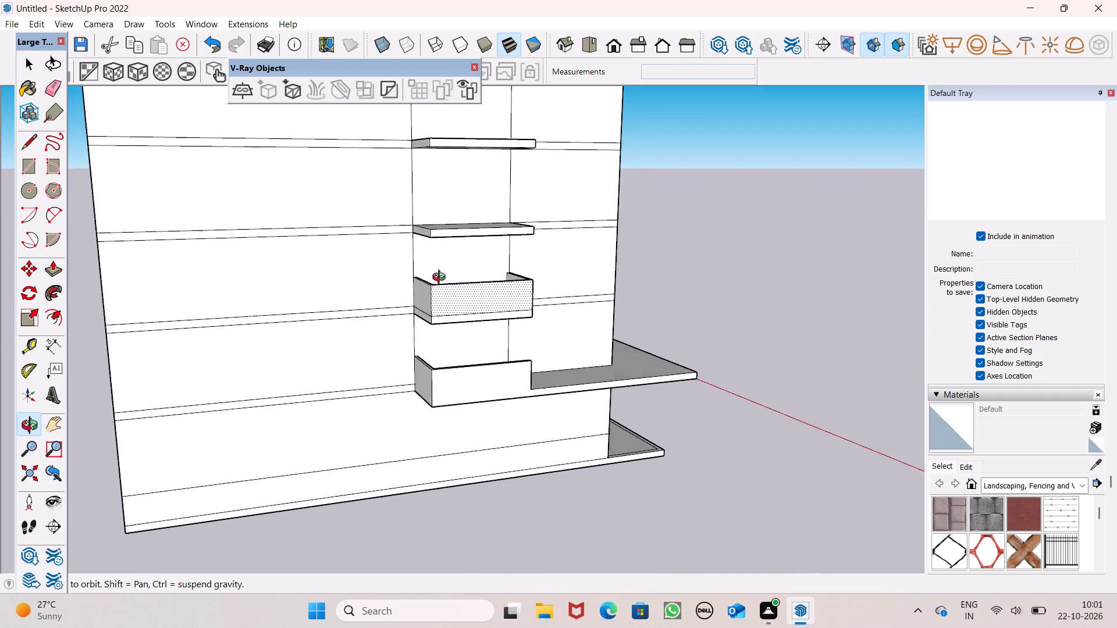
Draw a 7' 11" line across the slab above the two parapets, just inside its left side edge, from the wall to the front edge.
{"action": "middle_click_drag", "start_coordinate": [442, 279], "coordinate": [397, 296]}
{"action": "scroll", "coordinate": [397, 296], "scroll_direction": "up", "scroll_amount": 1}
{"action": "middle_click_drag", "start_coordinate": [425, 244], "coordinate": [422, 341]}
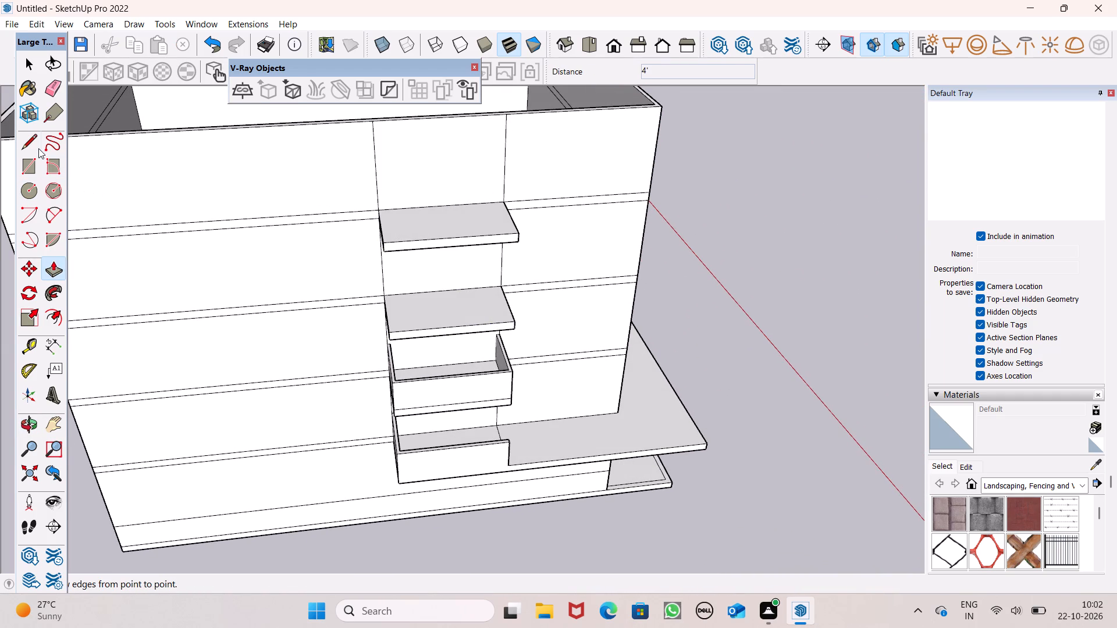
{"action": "left_click", "coordinate": [23, 144]}
{"action": "scroll", "coordinate": [446, 238], "scroll_direction": "up", "scroll_amount": 5}
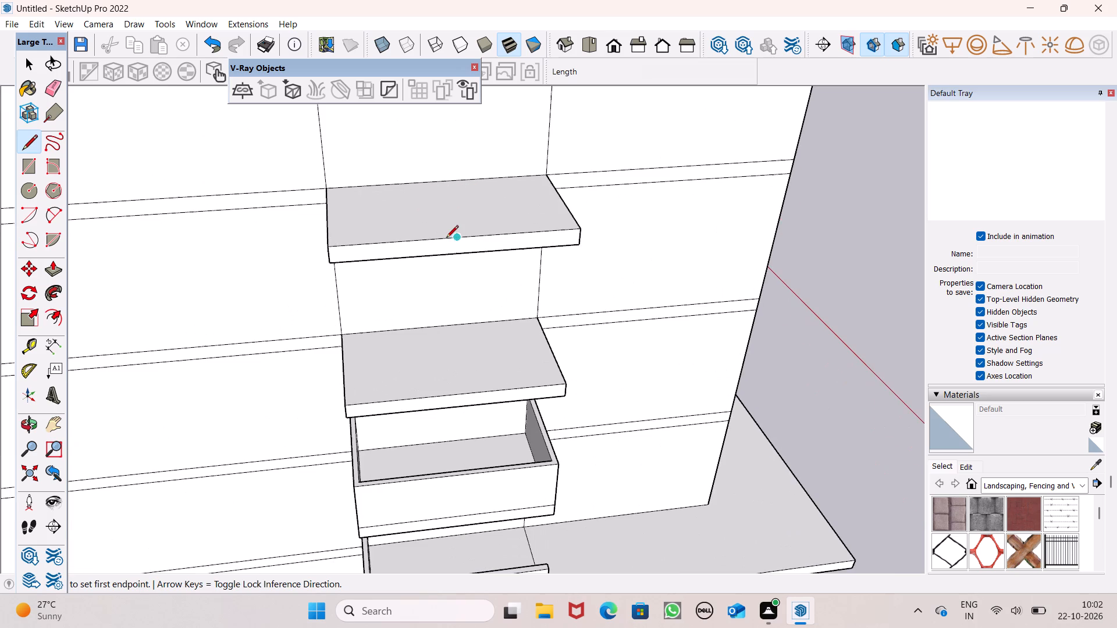
{"action": "scroll", "coordinate": [446, 238], "scroll_direction": "up", "scroll_amount": 1}
{"action": "scroll", "coordinate": [358, 400], "scroll_direction": "up", "scroll_amount": 13}
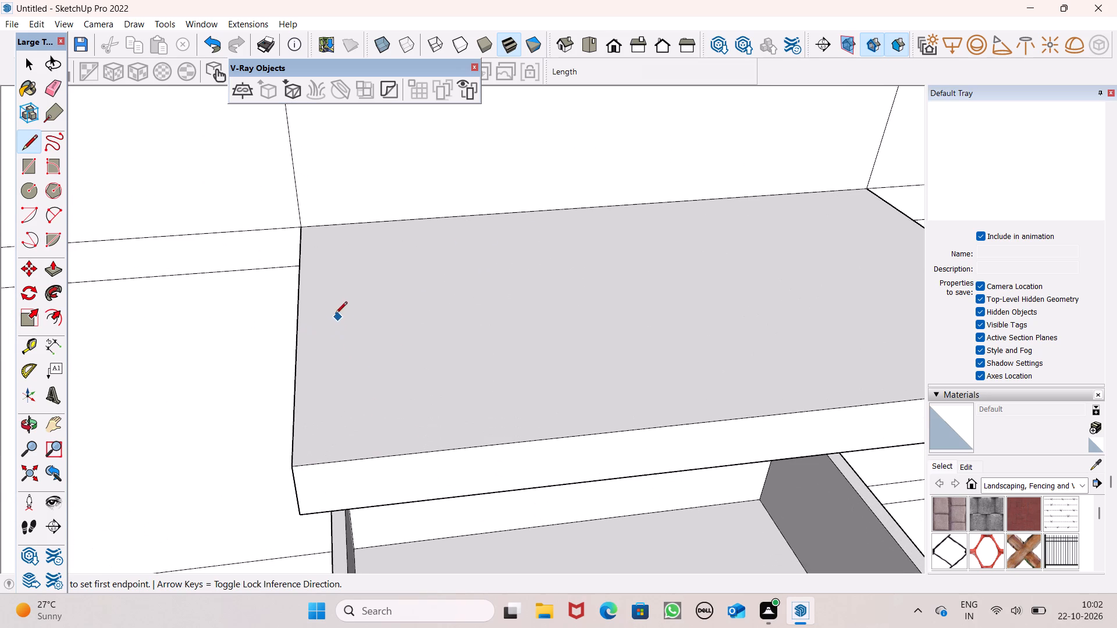
{"action": "left_click", "coordinate": [321, 223]}
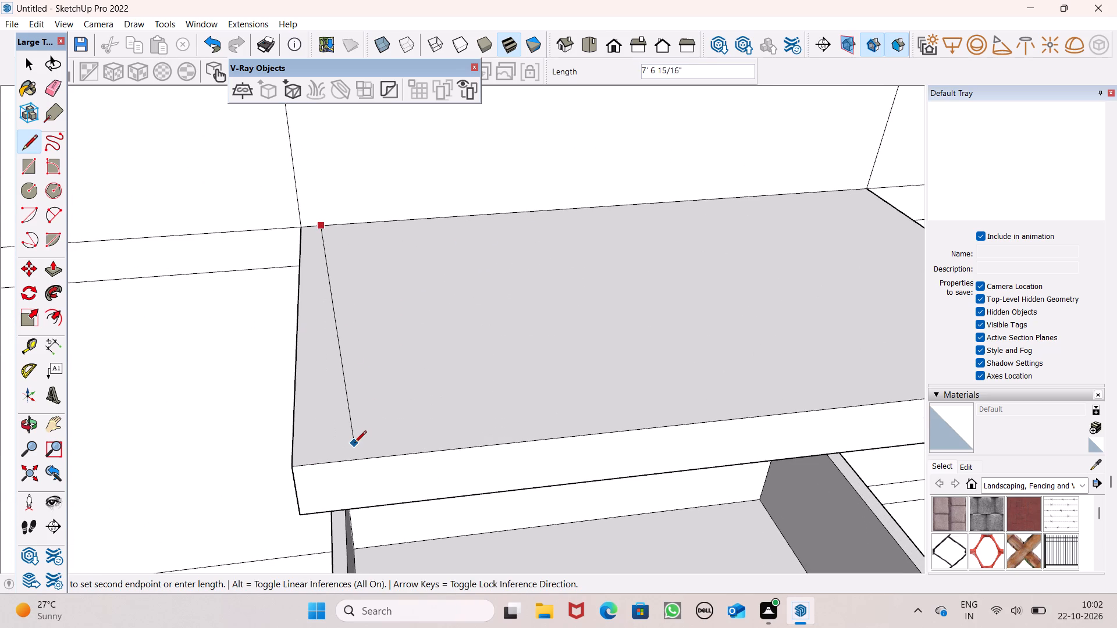
{"action": "scroll", "coordinate": [352, 449], "scroll_direction": "up", "scroll_amount": 5}
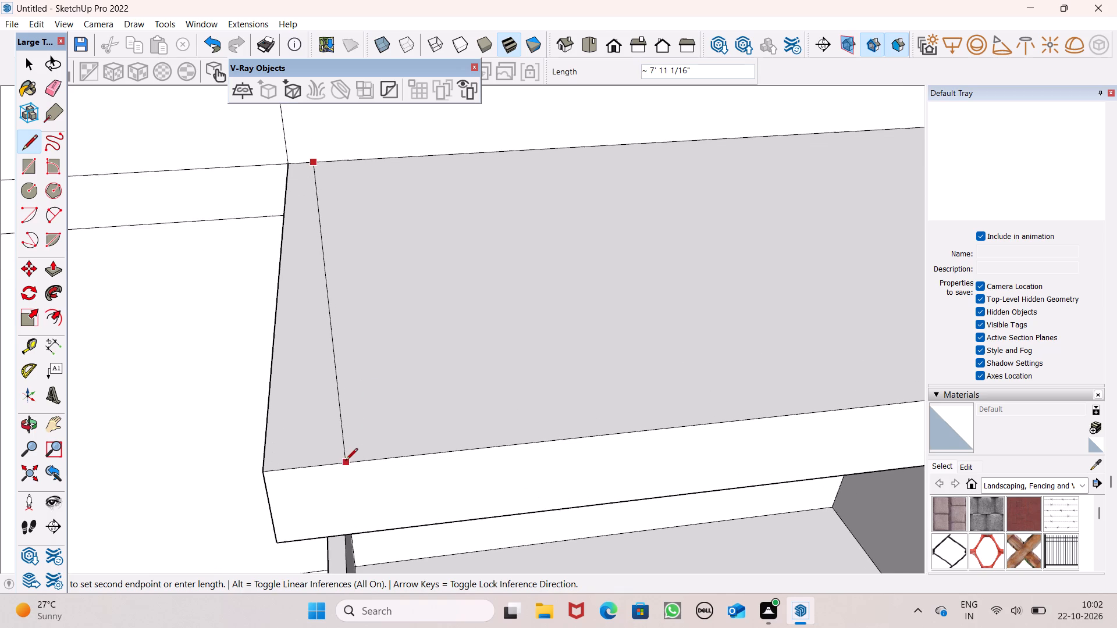
{"action": "left_click", "coordinate": [312, 471]}
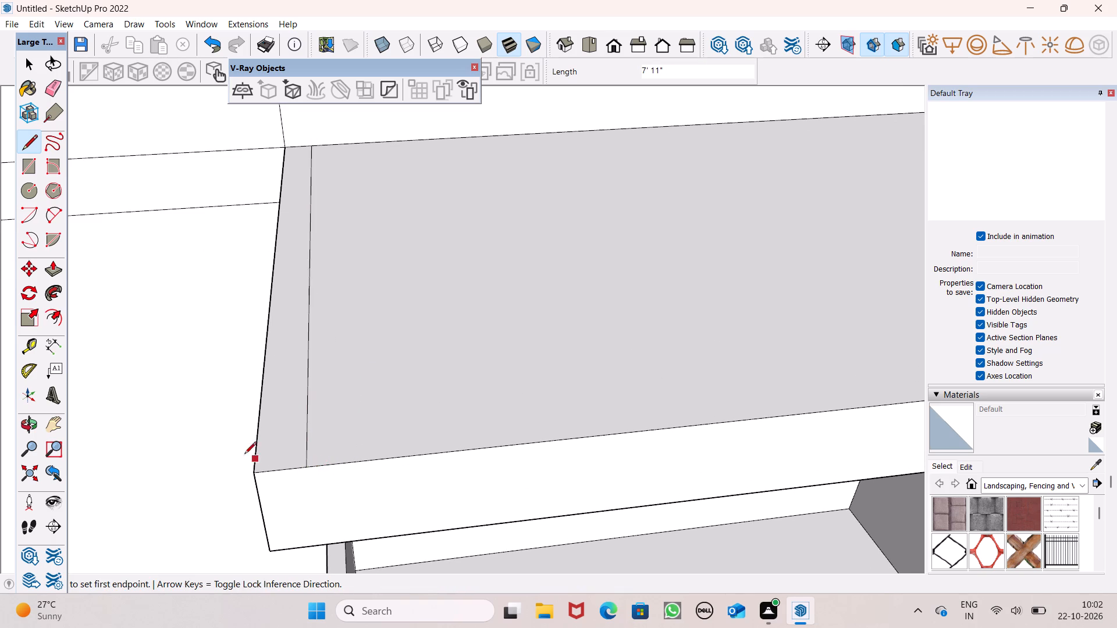
Complete the slab's border with a line about 14' long inside its front edge and a 7' 11" line inside its right side edge.
{"action": "scroll", "coordinate": [223, 449], "scroll_direction": "down", "scroll_amount": 5}
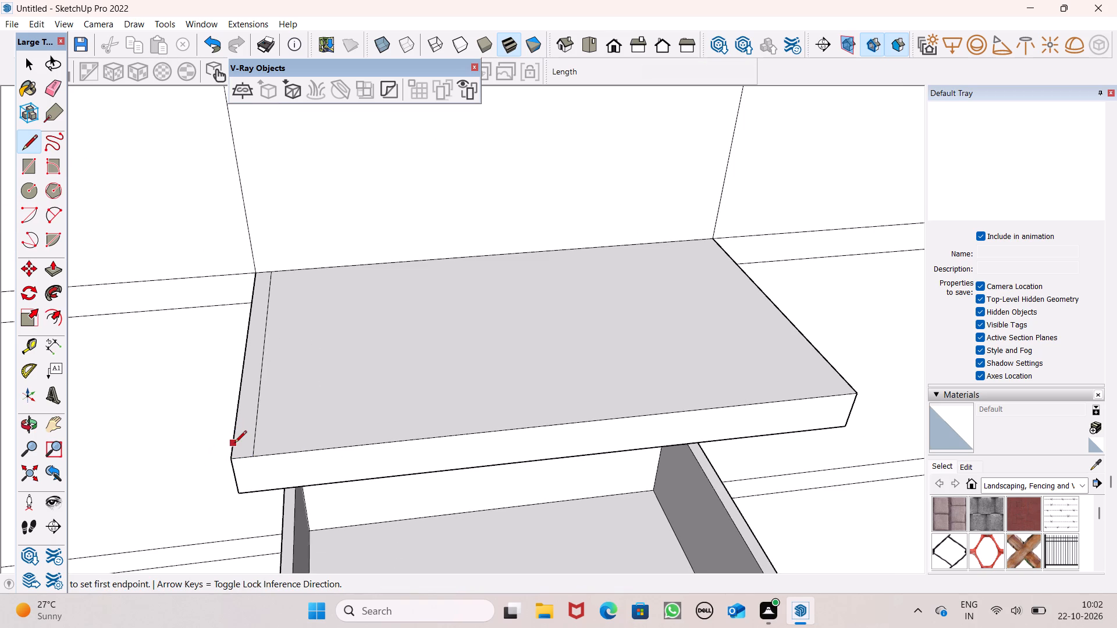
{"action": "left_click", "coordinate": [235, 440]}
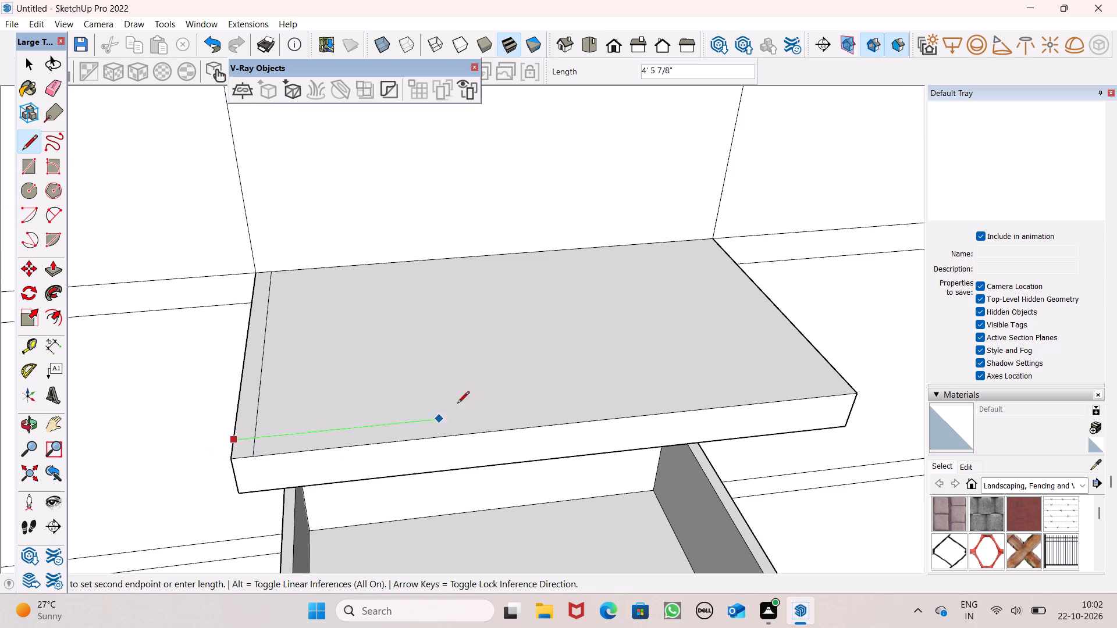
{"action": "left_click", "coordinate": [840, 376]}
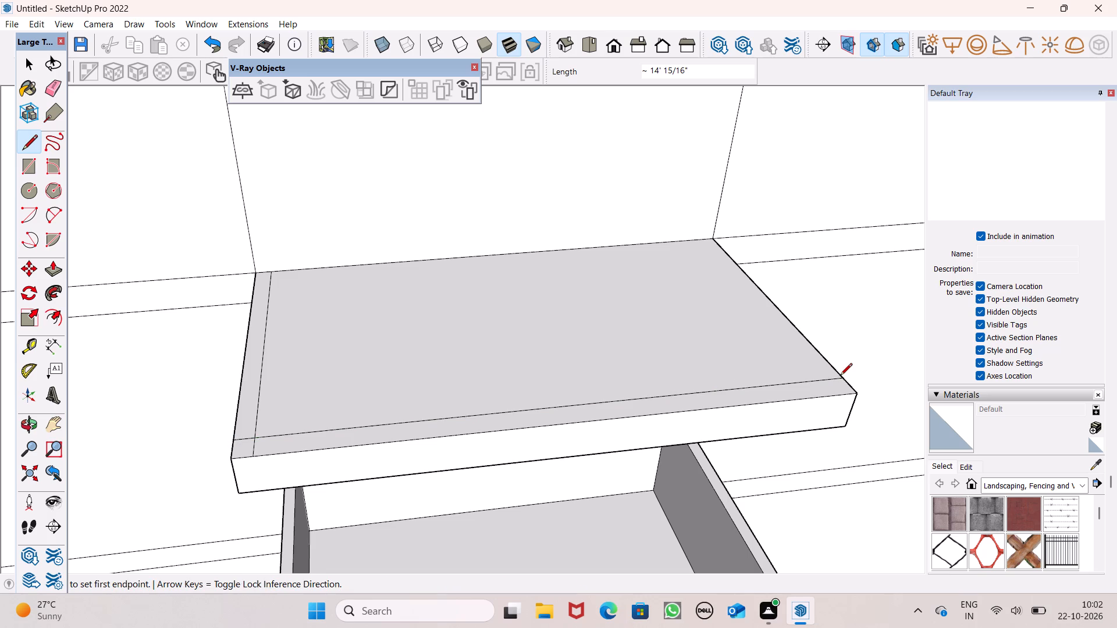
{"action": "scroll", "coordinate": [504, 343], "scroll_direction": "down", "scroll_amount": 6}
{"action": "middle_click_drag", "start_coordinate": [841, 365], "coordinate": [660, 417]}
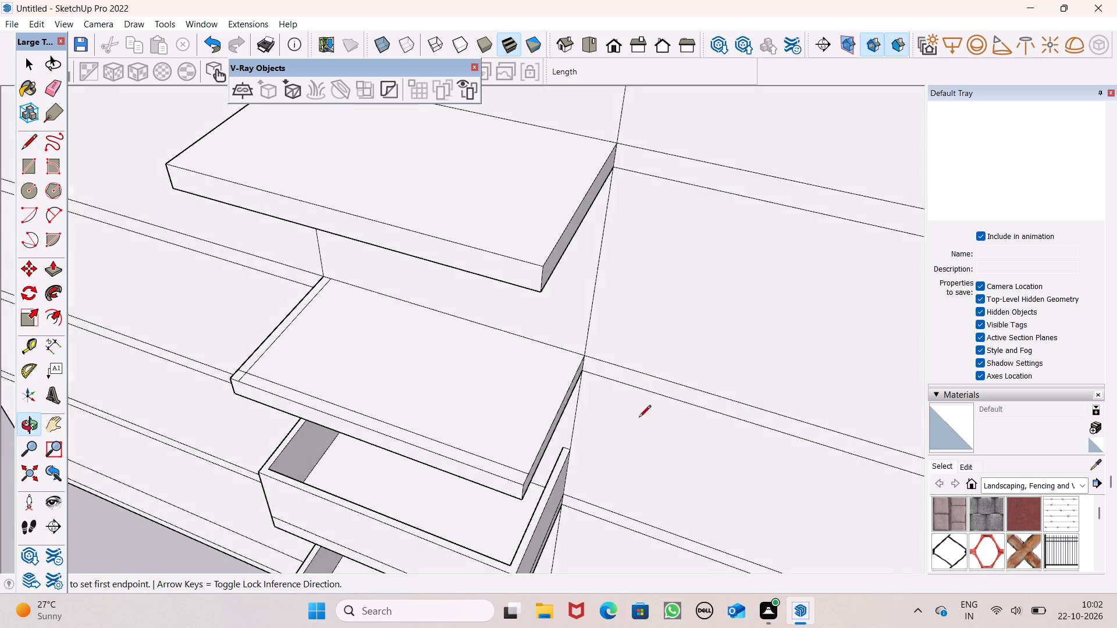
{"action": "scroll", "coordinate": [578, 460], "scroll_direction": "up", "scroll_amount": 6}
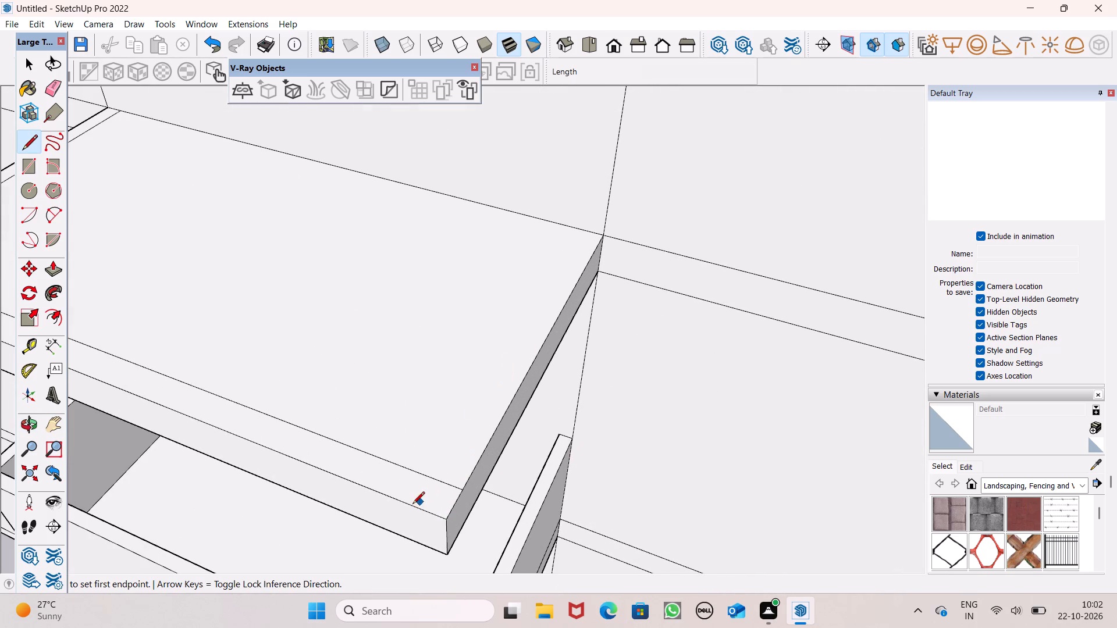
{"action": "left_click", "coordinate": [414, 505]}
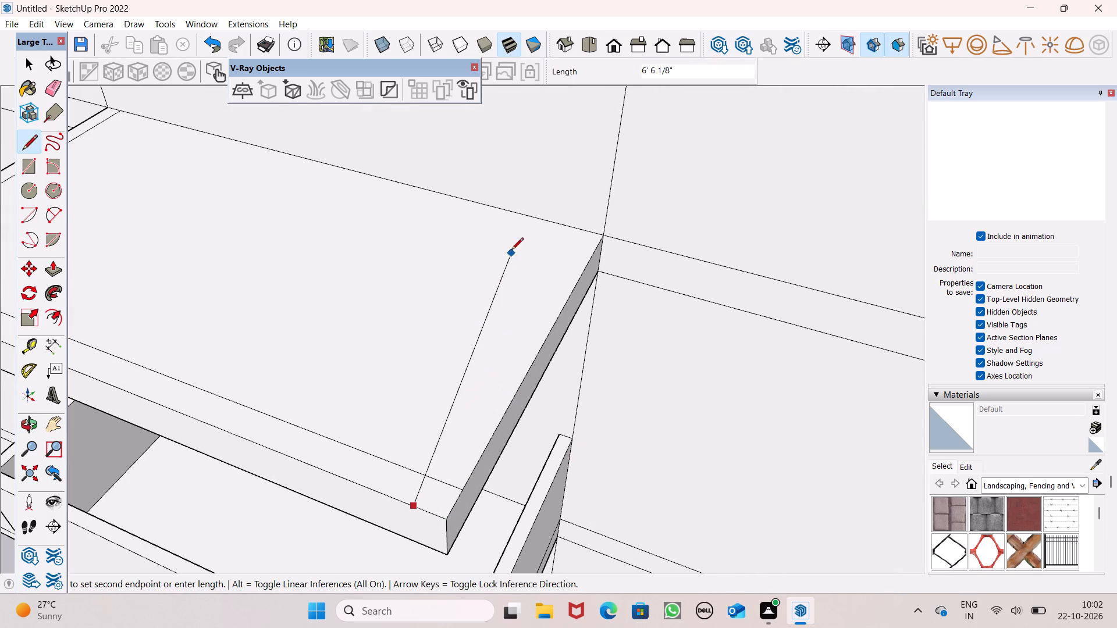
{"action": "left_click", "coordinate": [575, 226]}
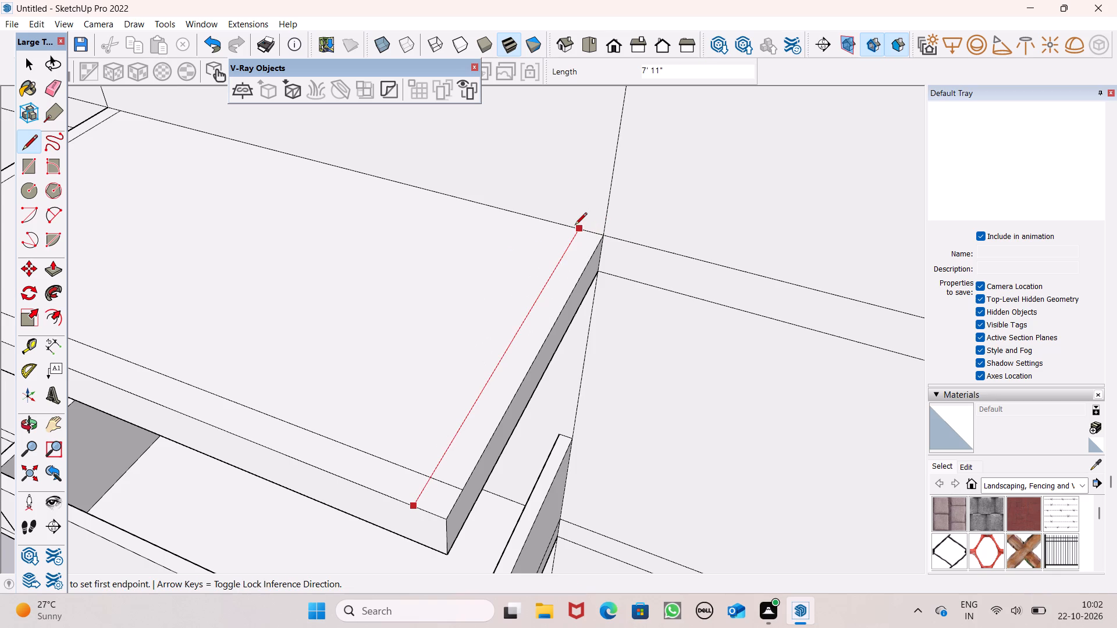
Erase the overlapping line ends at both front corners of the slab's border, leaving a single U-shaped strip.
{"action": "scroll", "coordinate": [666, 327], "scroll_direction": "down", "scroll_amount": 10}
{"action": "middle_click_drag", "start_coordinate": [571, 445], "coordinate": [730, 482]}
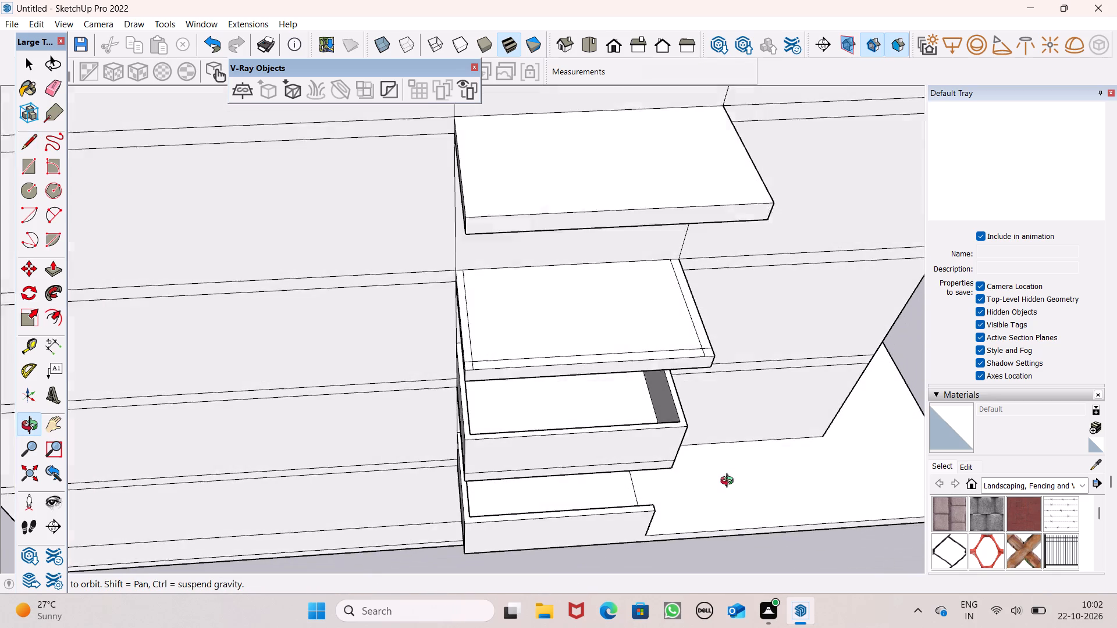
{"action": "middle_click_drag", "start_coordinate": [730, 482], "coordinate": [730, 484]}
{"action": "scroll", "coordinate": [746, 358], "scroll_direction": "up", "scroll_amount": 3}
{"action": "scroll", "coordinate": [730, 356], "scroll_direction": "down", "scroll_amount": 4}
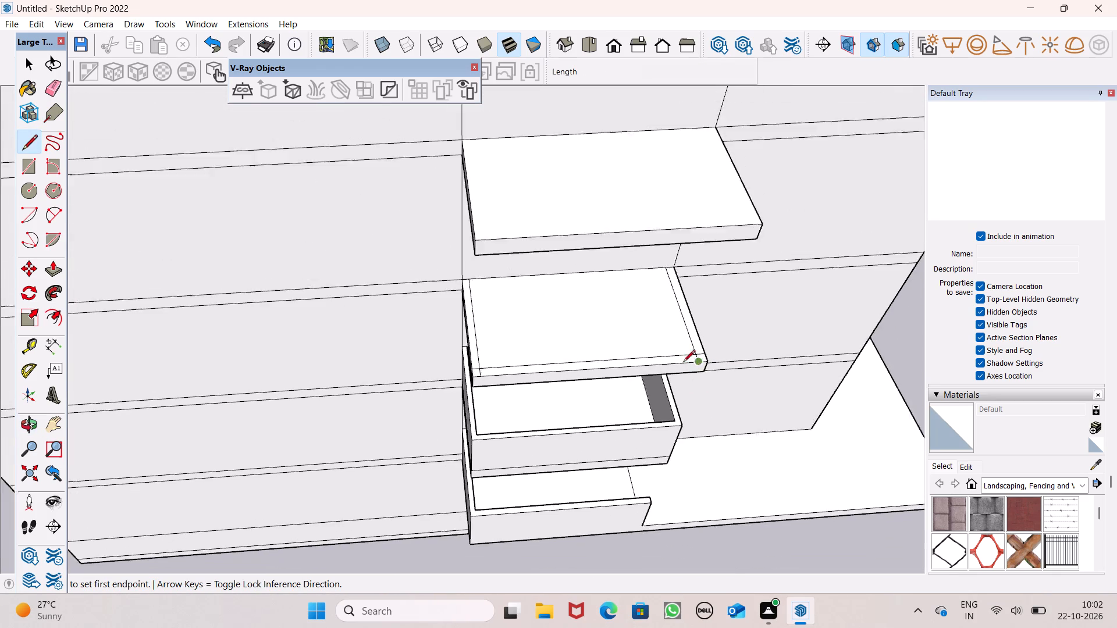
{"action": "scroll", "coordinate": [683, 363], "scroll_direction": "down", "scroll_amount": 1}
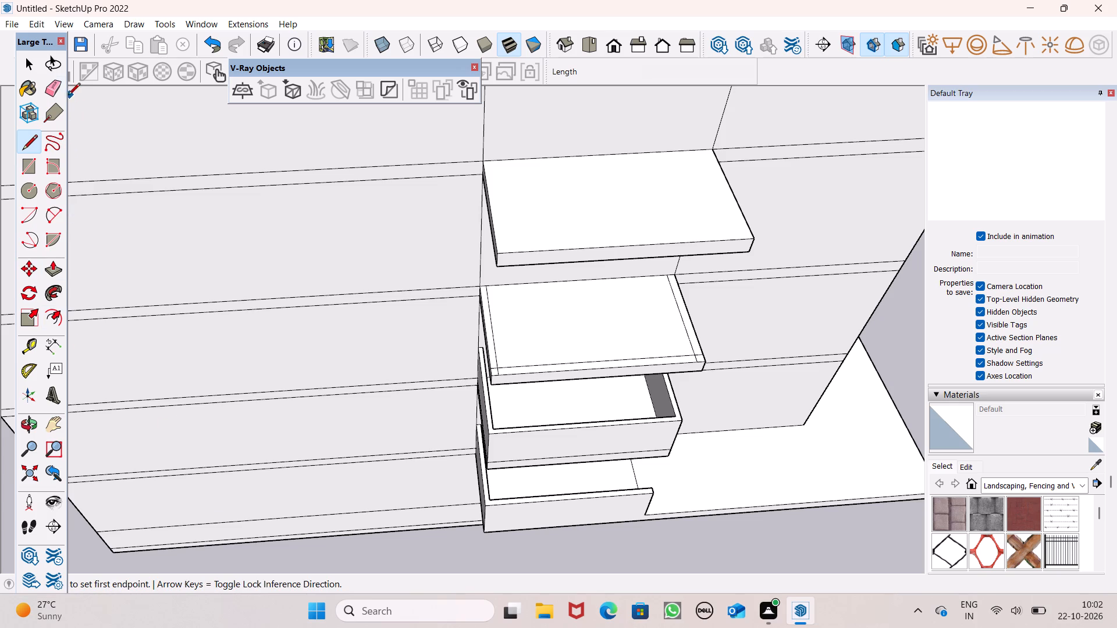
{"action": "left_click", "coordinate": [51, 92]}
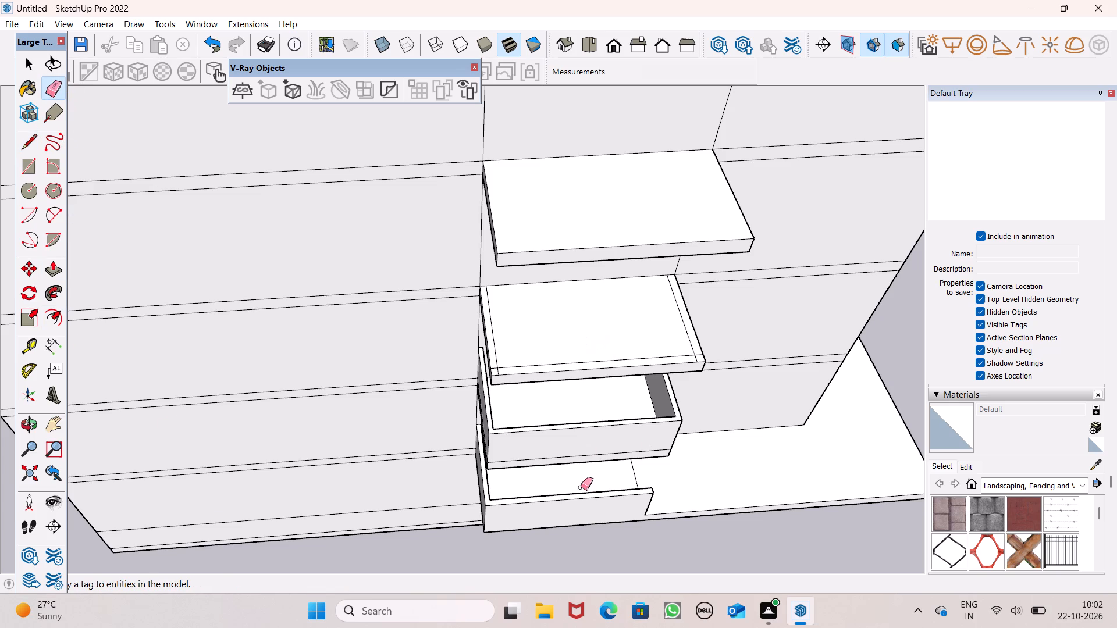
{"action": "scroll", "coordinate": [545, 381], "scroll_direction": "up", "scroll_amount": 7}
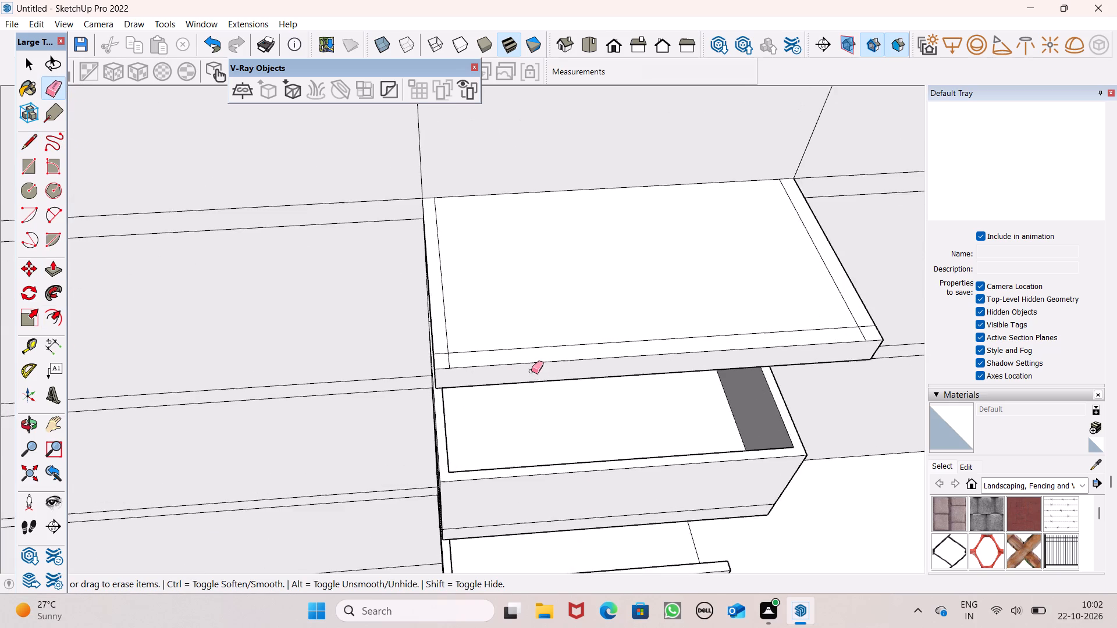
{"action": "scroll", "coordinate": [504, 369], "scroll_direction": "up", "scroll_amount": 6}
{"action": "scroll", "coordinate": [388, 343], "scroll_direction": "up", "scroll_amount": 6}
{"action": "left_click_drag", "start_coordinate": [404, 334], "coordinate": [431, 360]}
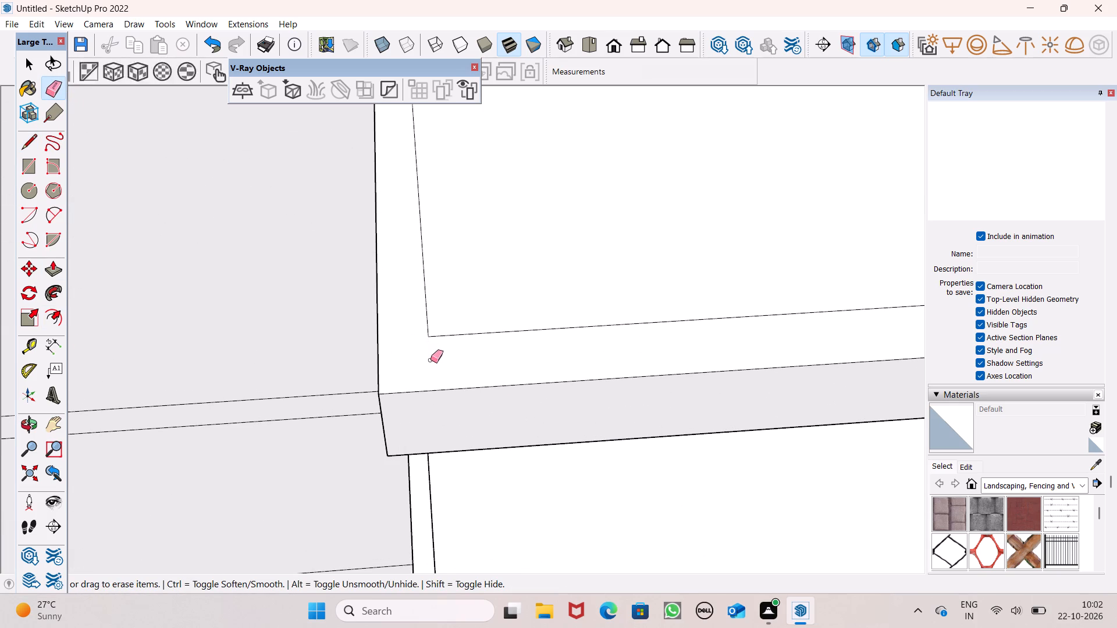
{"action": "scroll", "coordinate": [252, 377], "scroll_direction": "down", "scroll_amount": 6}
{"action": "middle_click_drag", "start_coordinate": [821, 368], "coordinate": [812, 379]}
{"action": "scroll", "coordinate": [794, 379], "scroll_direction": "up", "scroll_amount": 2}
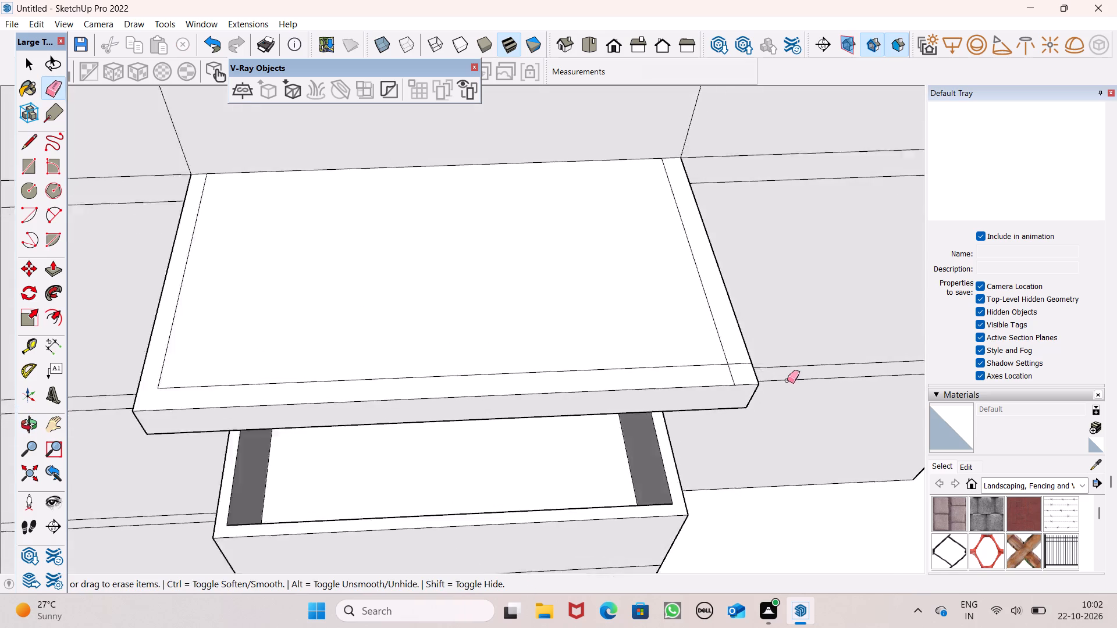
{"action": "scroll", "coordinate": [787, 380], "scroll_direction": "up", "scroll_amount": 4}
{"action": "scroll", "coordinate": [624, 356], "scroll_direction": "up", "scroll_amount": 5}
{"action": "left_click_drag", "start_coordinate": [652, 309], "coordinate": [577, 372]}
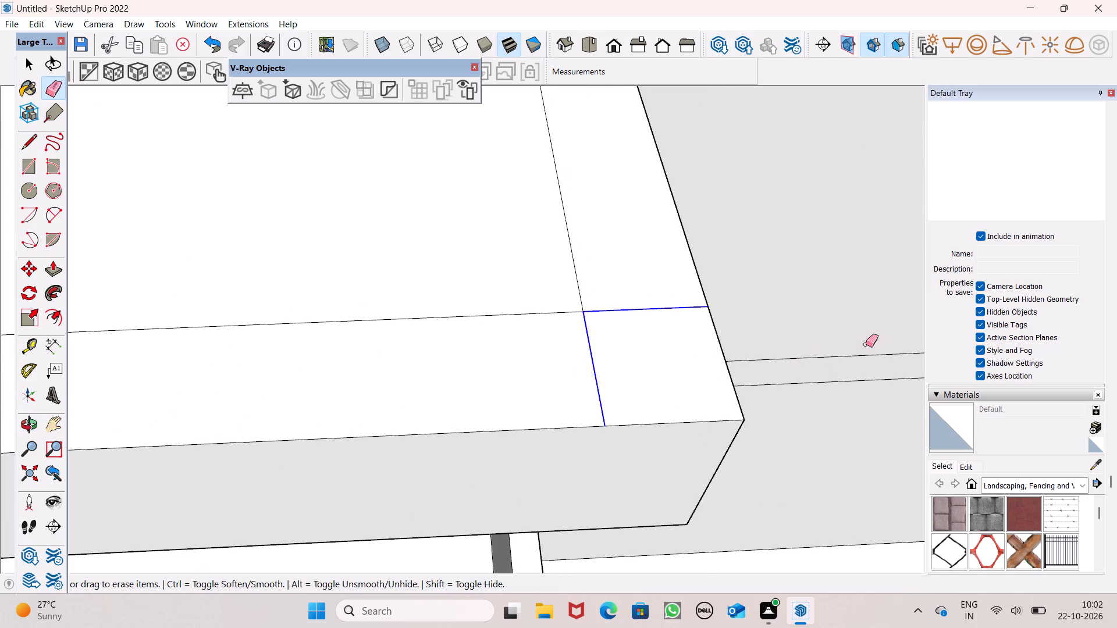
Pull the U-shaped border strip on this third slab up 4' to form a balcony parapet.
{"action": "scroll", "coordinate": [894, 339], "scroll_direction": "down", "scroll_amount": 11}
{"action": "scroll", "coordinate": [394, 383], "scroll_direction": "down", "scroll_amount": 4}
{"action": "middle_click_drag", "start_coordinate": [509, 359], "coordinate": [572, 313]}
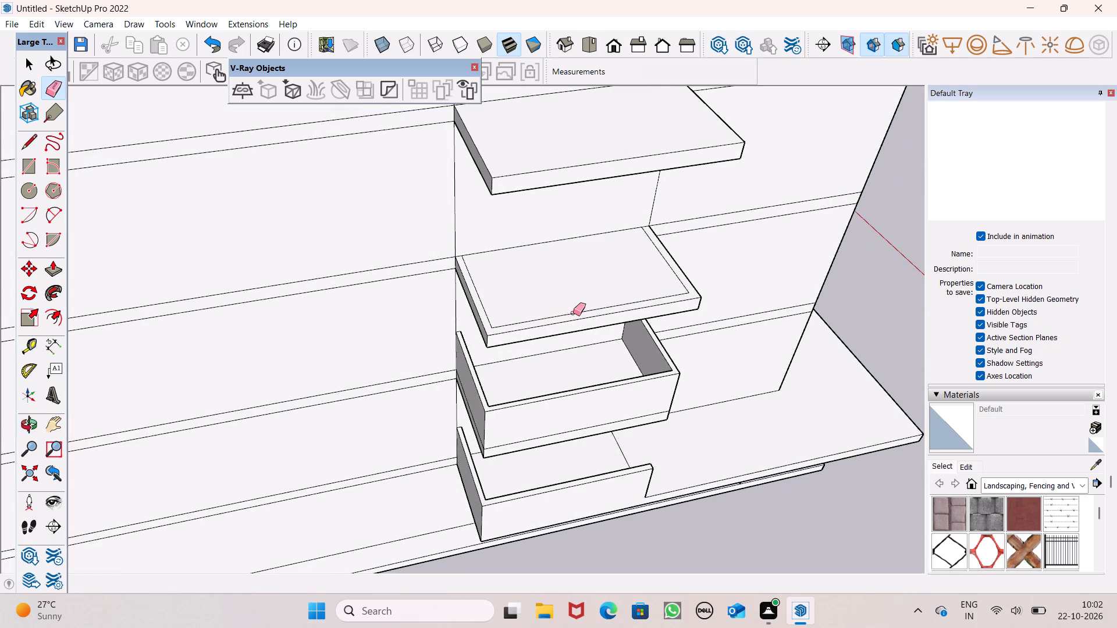
{"action": "key", "text": "space"}
{"action": "double_click", "coordinate": [52, 270]}
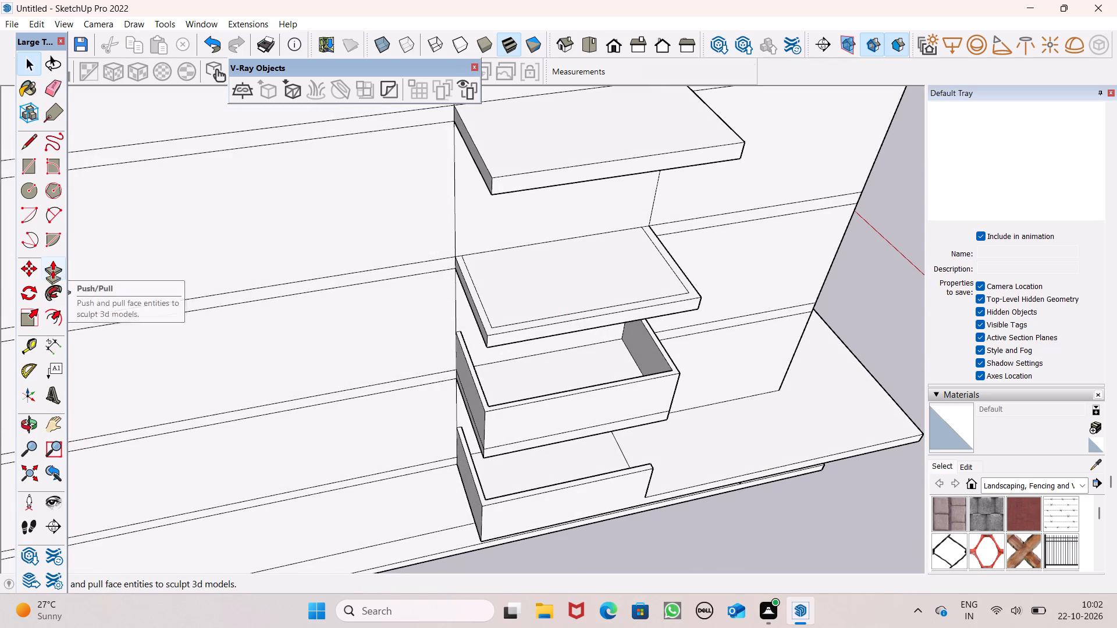
{"action": "scroll", "coordinate": [469, 315], "scroll_direction": "up", "scroll_amount": 6}
{"action": "scroll", "coordinate": [467, 321], "scroll_direction": "down", "scroll_amount": 1}
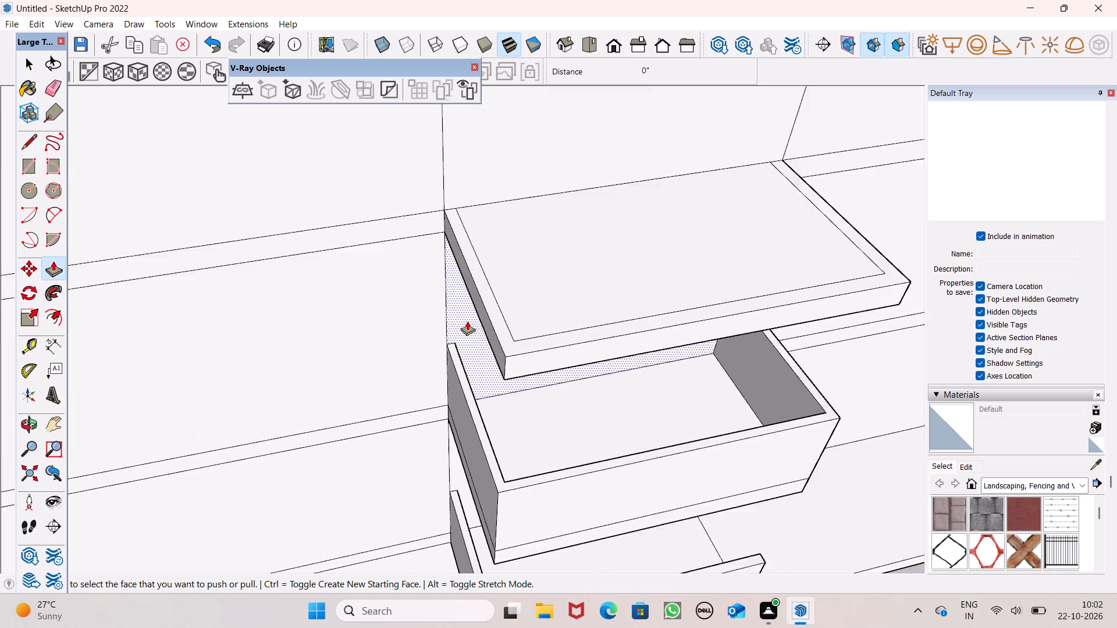
{"action": "scroll", "coordinate": [467, 321], "scroll_direction": "down", "scroll_amount": 1}
{"action": "middle_click_drag", "start_coordinate": [490, 352], "coordinate": [545, 374]}
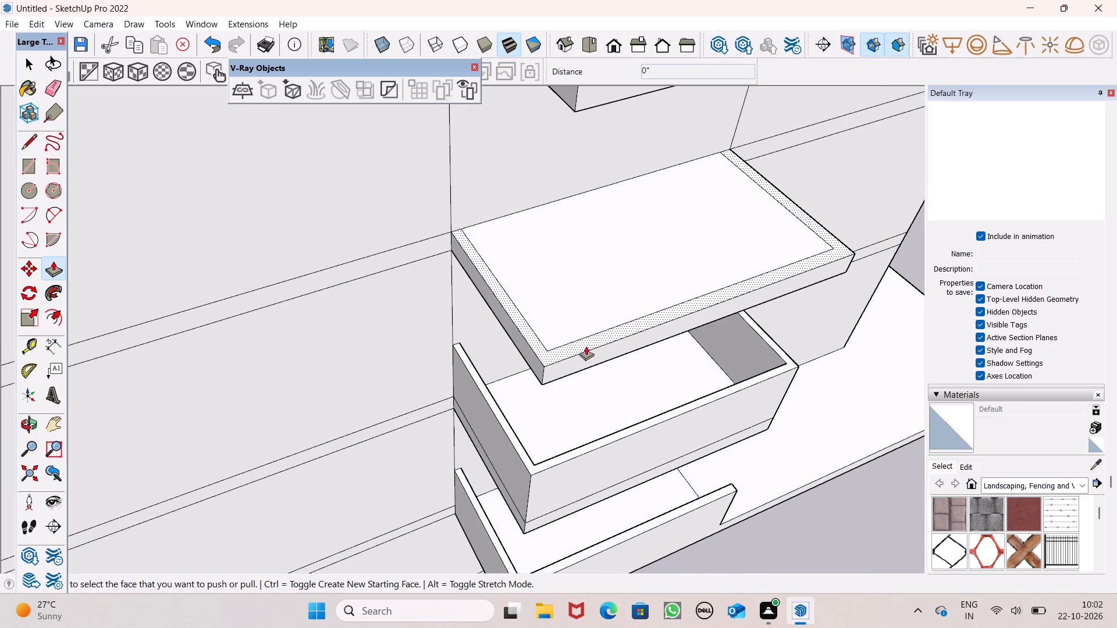
{"action": "scroll", "coordinate": [582, 342], "scroll_direction": "up", "scroll_amount": 3}
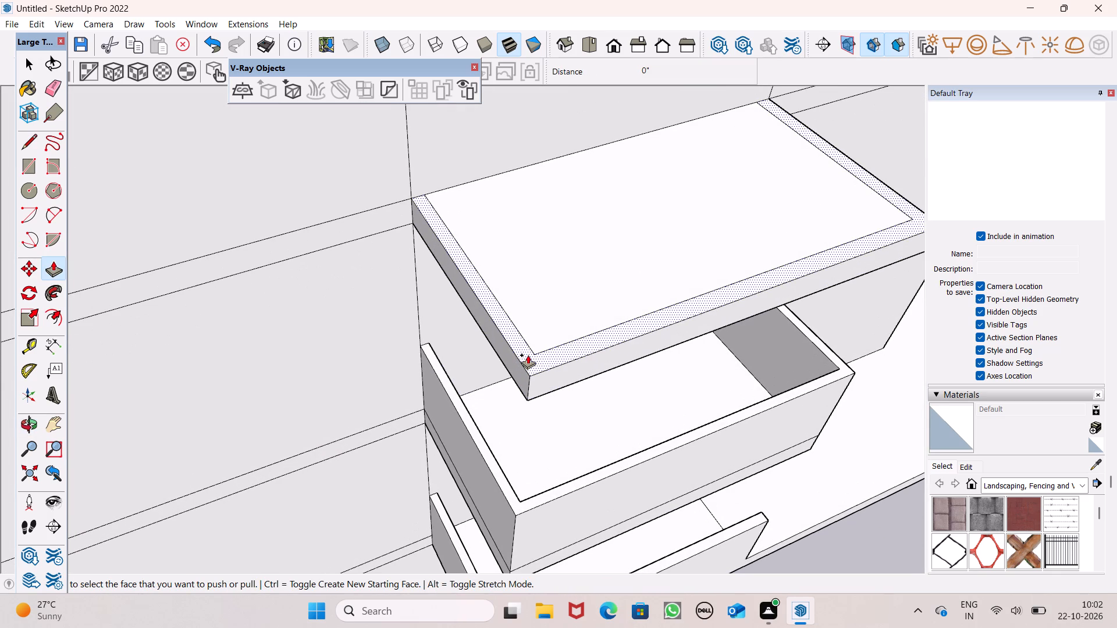
{"action": "left_click_drag", "start_coordinate": [533, 361], "coordinate": [539, 297]}
{"action": "type", "text": "4'"}
{"action": "key", "text": "Return"}
Examine the three stacked balcony parapets and the slab above them from several sides of the building.
{"action": "scroll", "coordinate": [504, 283], "scroll_direction": "down", "scroll_amount": 5}
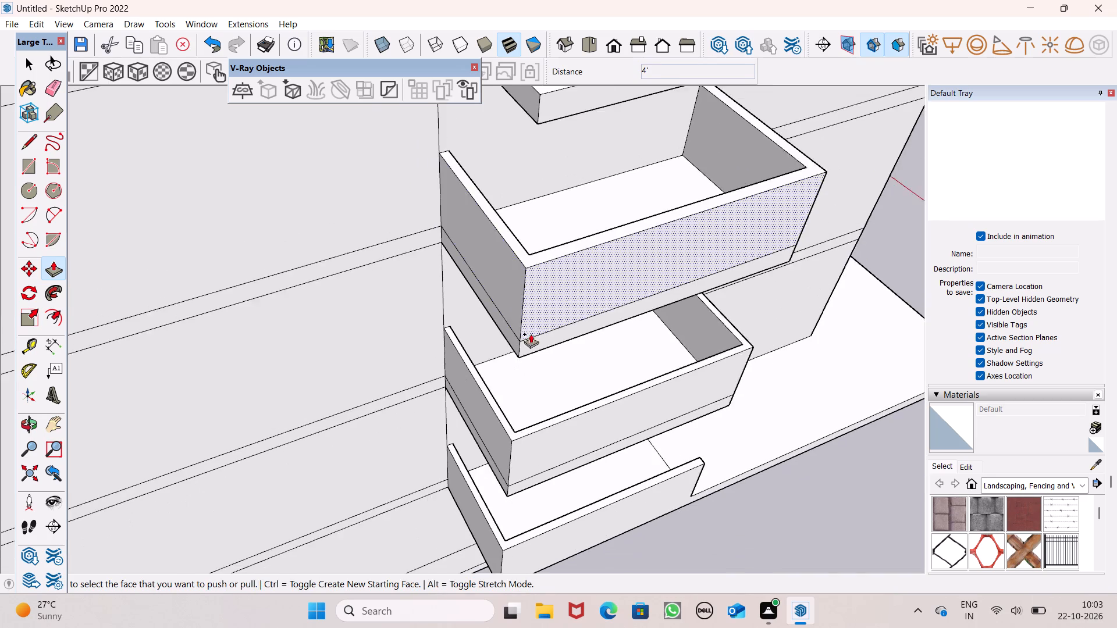
{"action": "middle_click_drag", "start_coordinate": [531, 334], "coordinate": [414, 218]}
{"action": "scroll", "coordinate": [540, 227], "scroll_direction": "up", "scroll_amount": 1}
{"action": "scroll", "coordinate": [546, 252], "scroll_direction": "down", "scroll_amount": 4}
{"action": "middle_click_drag", "start_coordinate": [583, 324], "coordinate": [353, 288]}
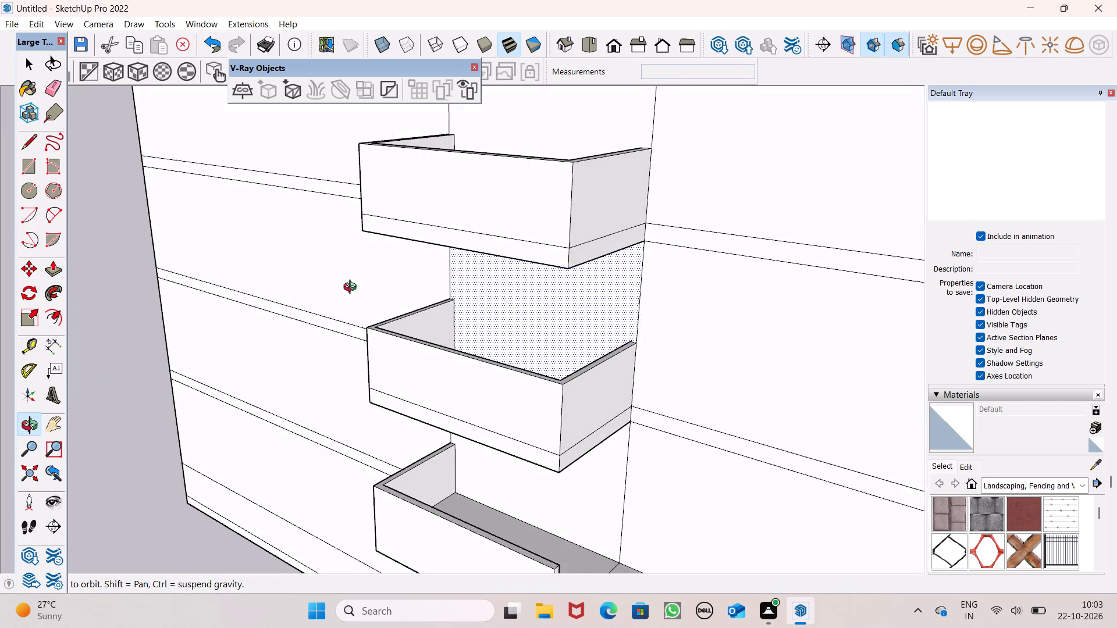
{"action": "middle_click_drag", "start_coordinate": [353, 288], "coordinate": [353, 290]}
{"action": "scroll", "coordinate": [353, 290], "scroll_direction": "up", "scroll_amount": 1}
{"action": "scroll", "coordinate": [528, 238], "scroll_direction": "down", "scroll_amount": 5}
{"action": "scroll", "coordinate": [522, 273], "scroll_direction": "up", "scroll_amount": 1}
{"action": "middle_click_drag", "start_coordinate": [542, 300], "coordinate": [667, 267]}
{"action": "scroll", "coordinate": [599, 290], "scroll_direction": "down", "scroll_amount": 5}
{"action": "middle_click_drag", "start_coordinate": [600, 290], "coordinate": [652, 387]}
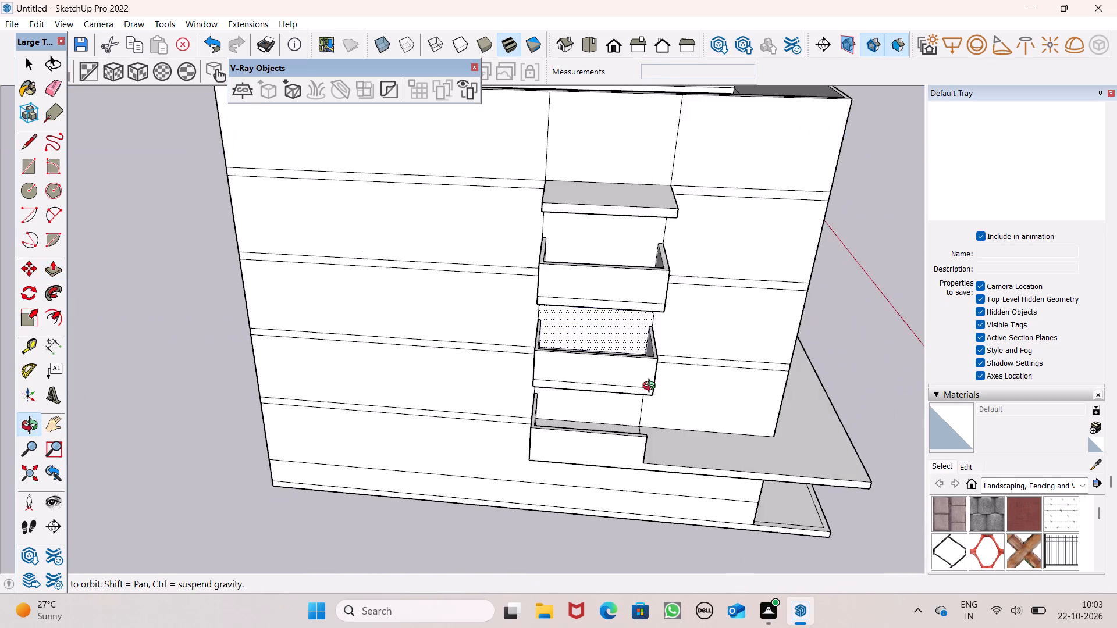
{"action": "middle_click_drag", "start_coordinate": [652, 387], "coordinate": [659, 414]}
Draw a 7' 11" line across the topmost projecting slab, just inside its left side edge, from the wall to the front edge.
{"action": "middle_click_drag", "start_coordinate": [652, 220], "coordinate": [665, 297]}
{"action": "scroll", "coordinate": [665, 295], "scroll_direction": "up", "scroll_amount": 5}
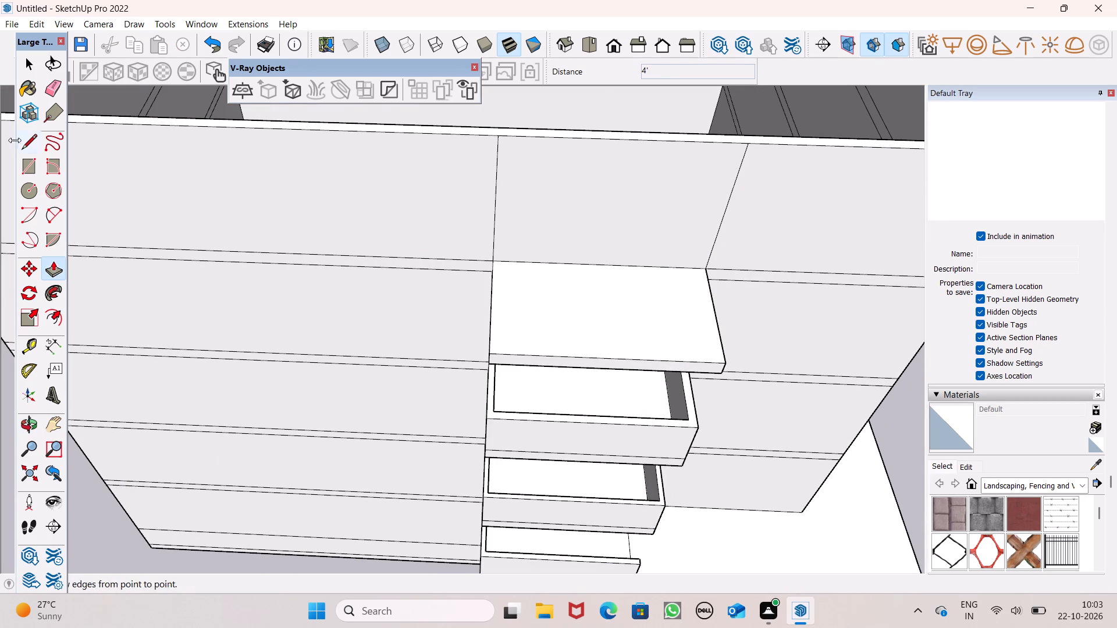
{"action": "left_click", "coordinate": [30, 151]}
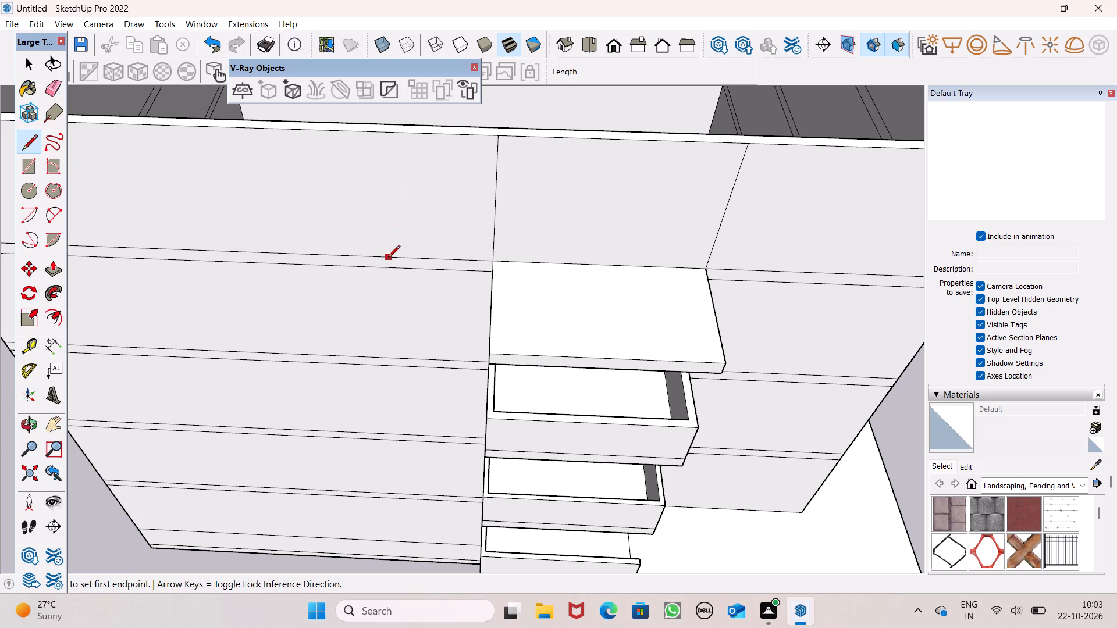
{"action": "middle_click_drag", "start_coordinate": [418, 354], "coordinate": [439, 396]}
{"action": "scroll", "coordinate": [560, 398], "scroll_direction": "up", "scroll_amount": 8}
{"action": "scroll", "coordinate": [479, 255], "scroll_direction": "up", "scroll_amount": 5}
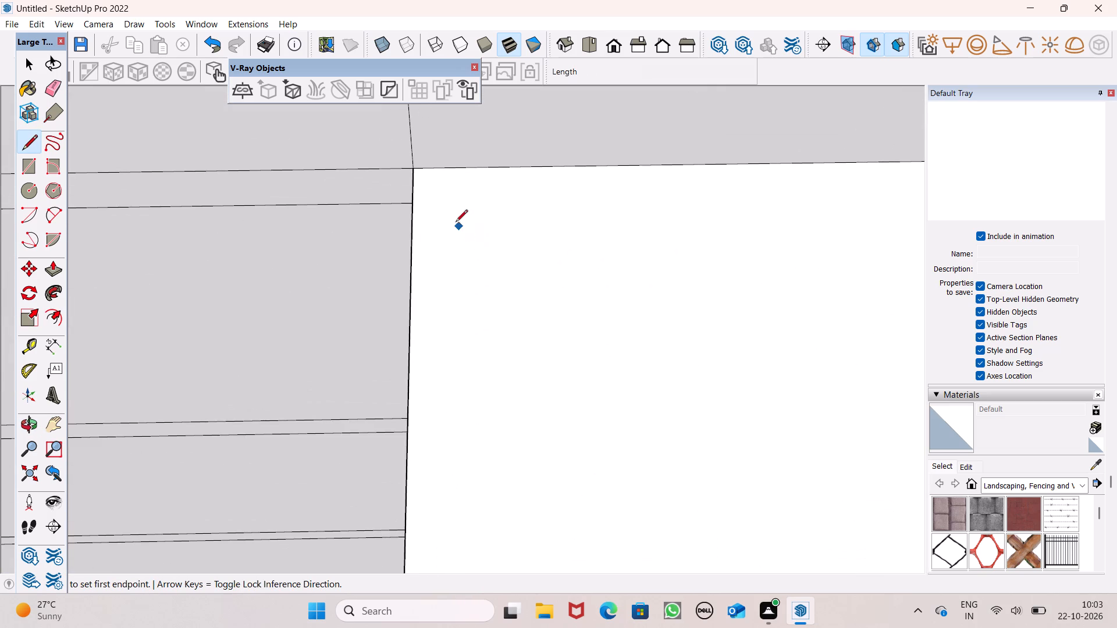
{"action": "left_click", "coordinate": [432, 167]}
{"action": "scroll", "coordinate": [450, 290], "scroll_direction": "down", "scroll_amount": 6}
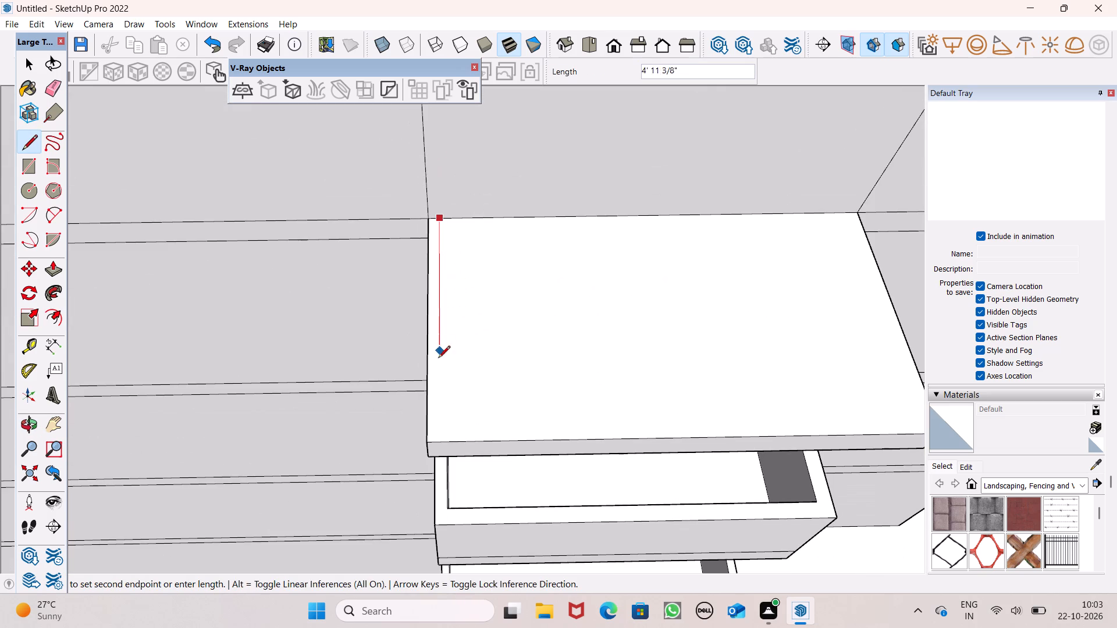
{"action": "left_click", "coordinate": [439, 445]}
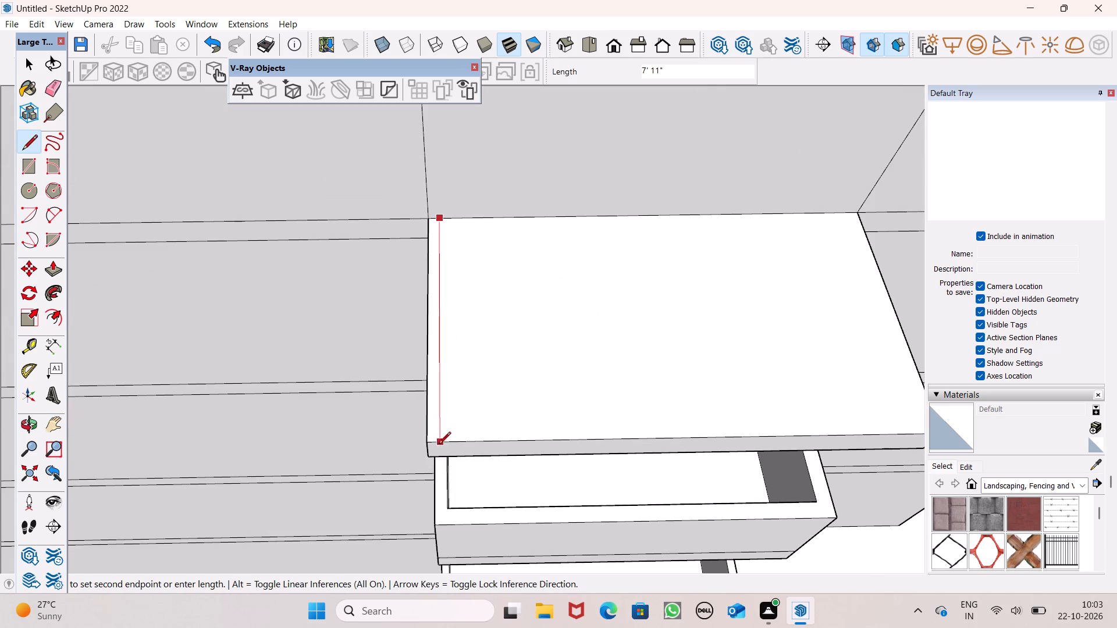
{"action": "scroll", "coordinate": [354, 413], "scroll_direction": "down", "scroll_amount": 5}
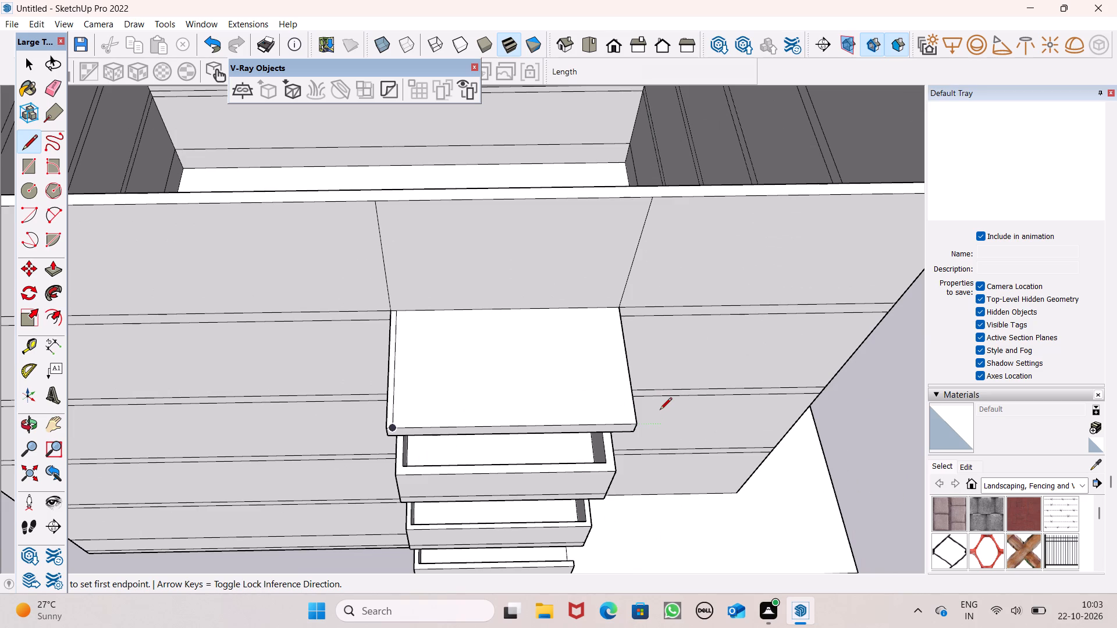
Draw a 7' 11" line across the topmost projecting slab, just inside its right side edge, from the wall to the front edge.
{"action": "scroll", "coordinate": [636, 391], "scroll_direction": "up", "scroll_amount": 4}
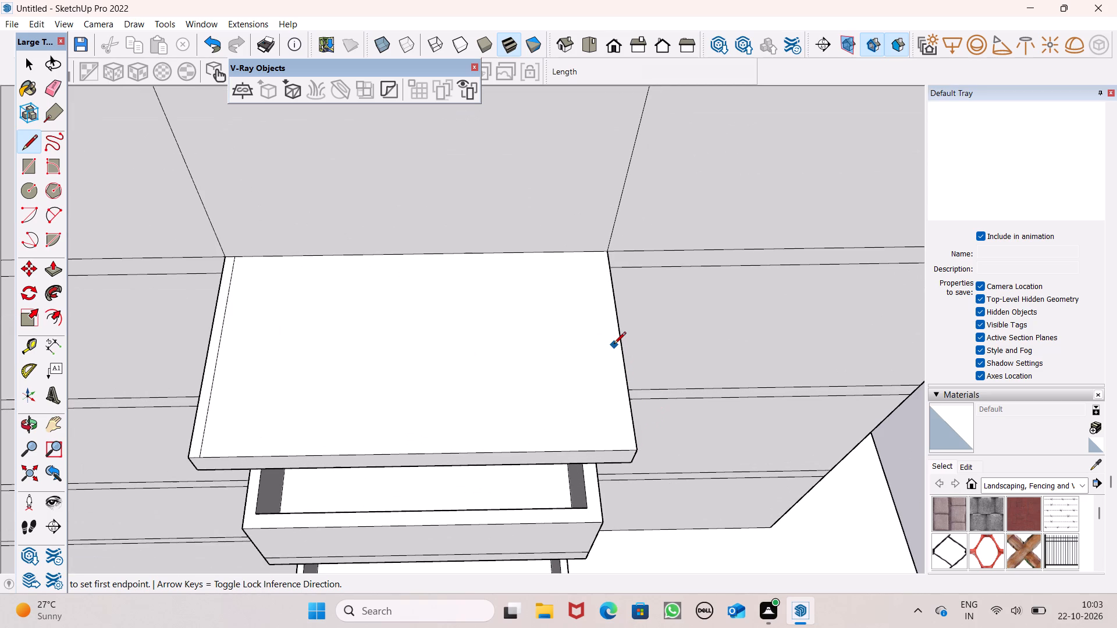
{"action": "scroll", "coordinate": [597, 260], "scroll_direction": "up", "scroll_amount": 5}
{"action": "left_click", "coordinate": [596, 246]}
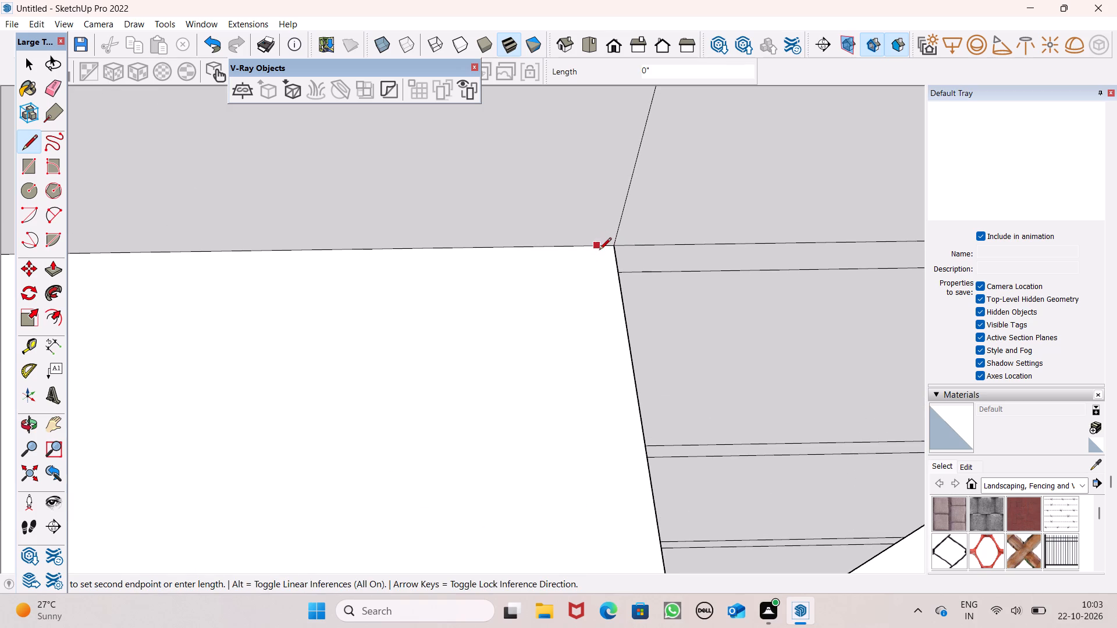
{"action": "scroll", "coordinate": [599, 251], "scroll_direction": "down", "scroll_amount": 4}
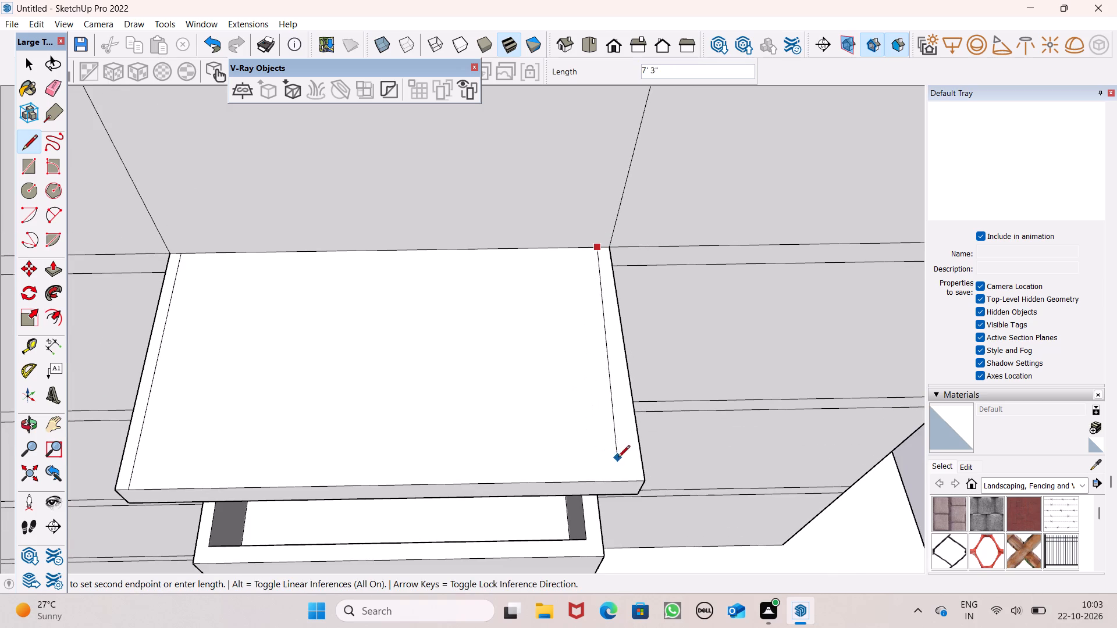
{"action": "left_click", "coordinate": [632, 486]}
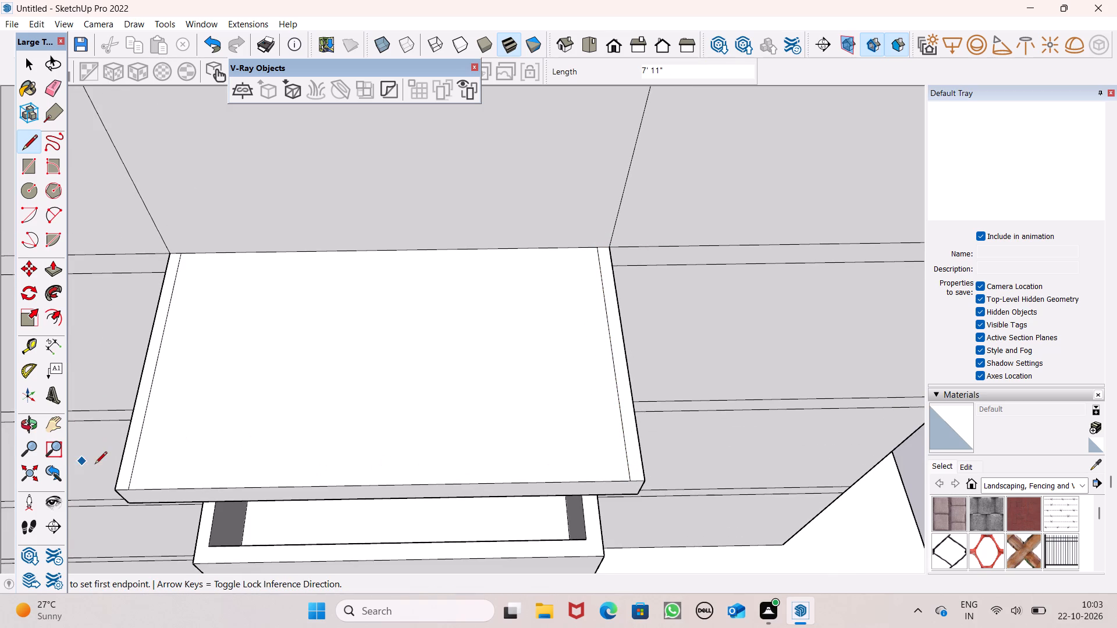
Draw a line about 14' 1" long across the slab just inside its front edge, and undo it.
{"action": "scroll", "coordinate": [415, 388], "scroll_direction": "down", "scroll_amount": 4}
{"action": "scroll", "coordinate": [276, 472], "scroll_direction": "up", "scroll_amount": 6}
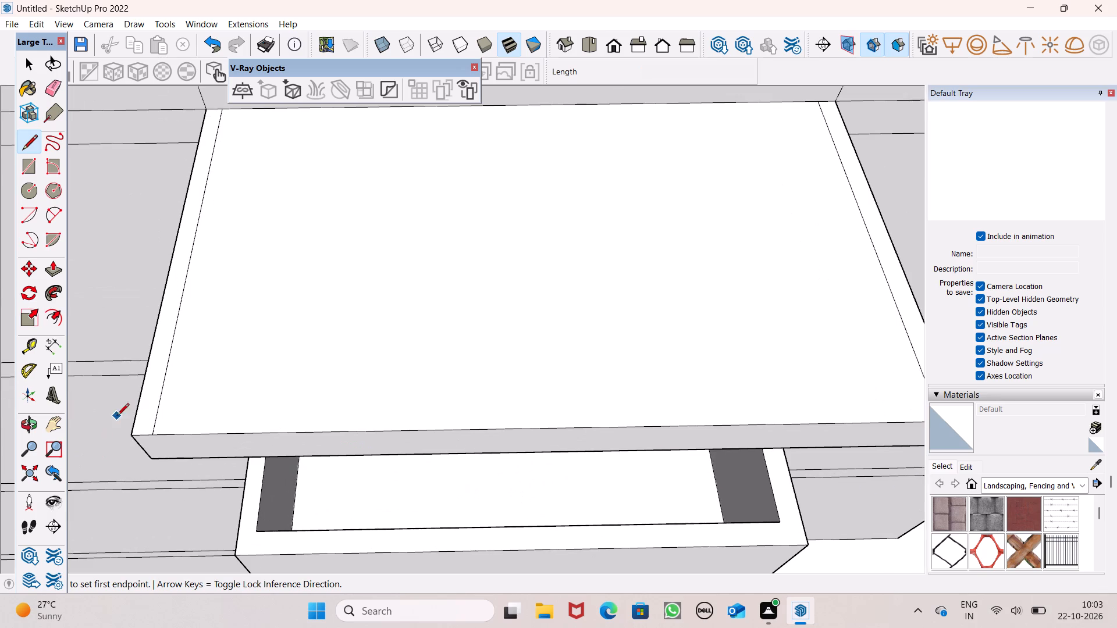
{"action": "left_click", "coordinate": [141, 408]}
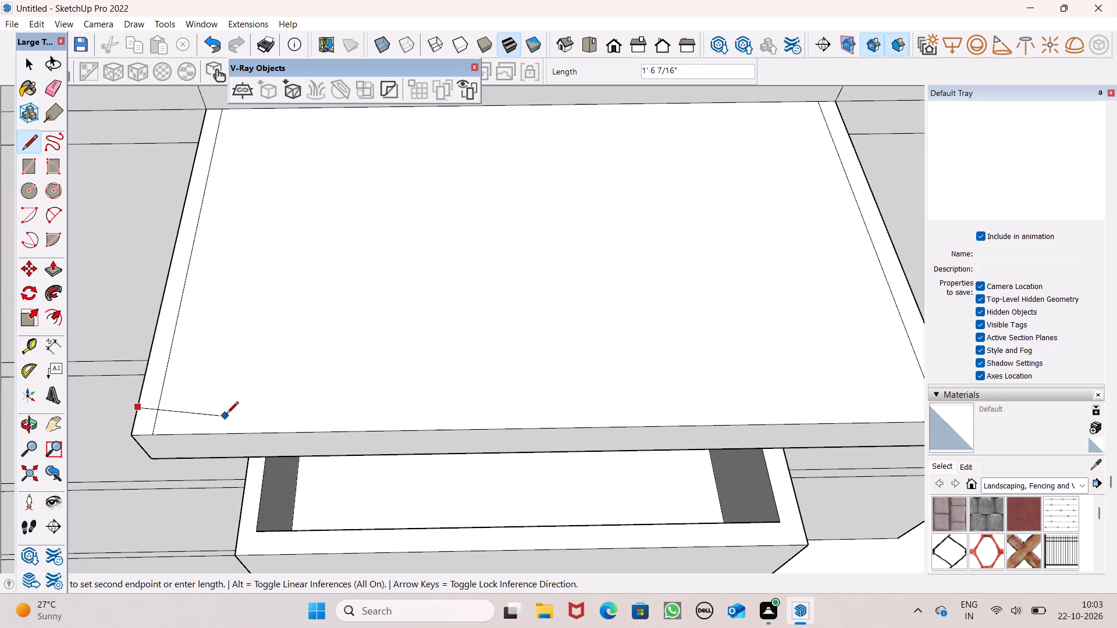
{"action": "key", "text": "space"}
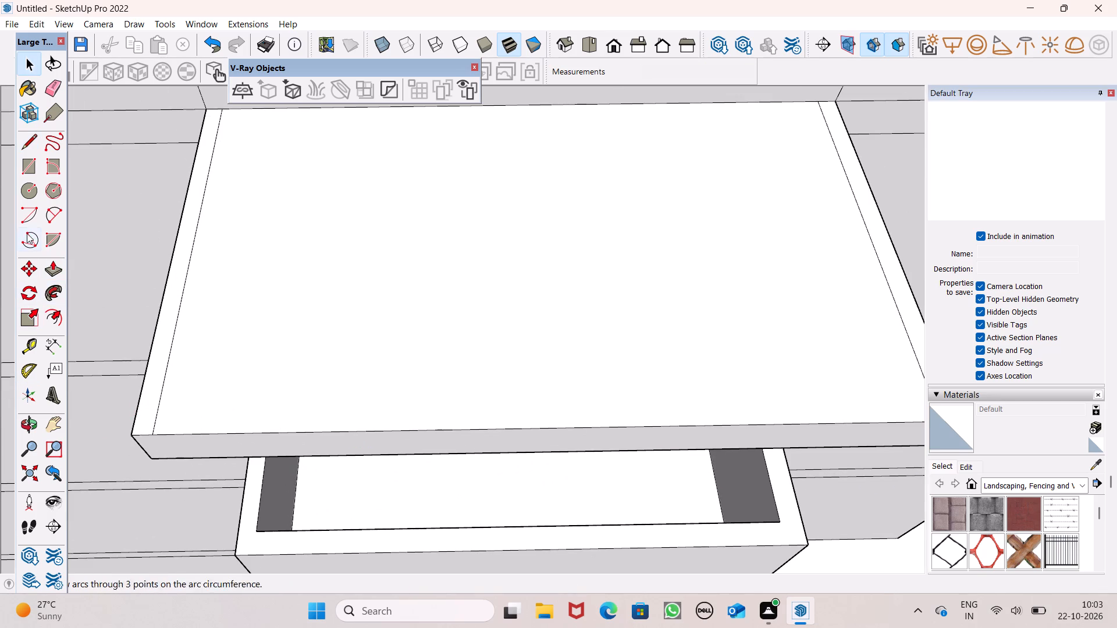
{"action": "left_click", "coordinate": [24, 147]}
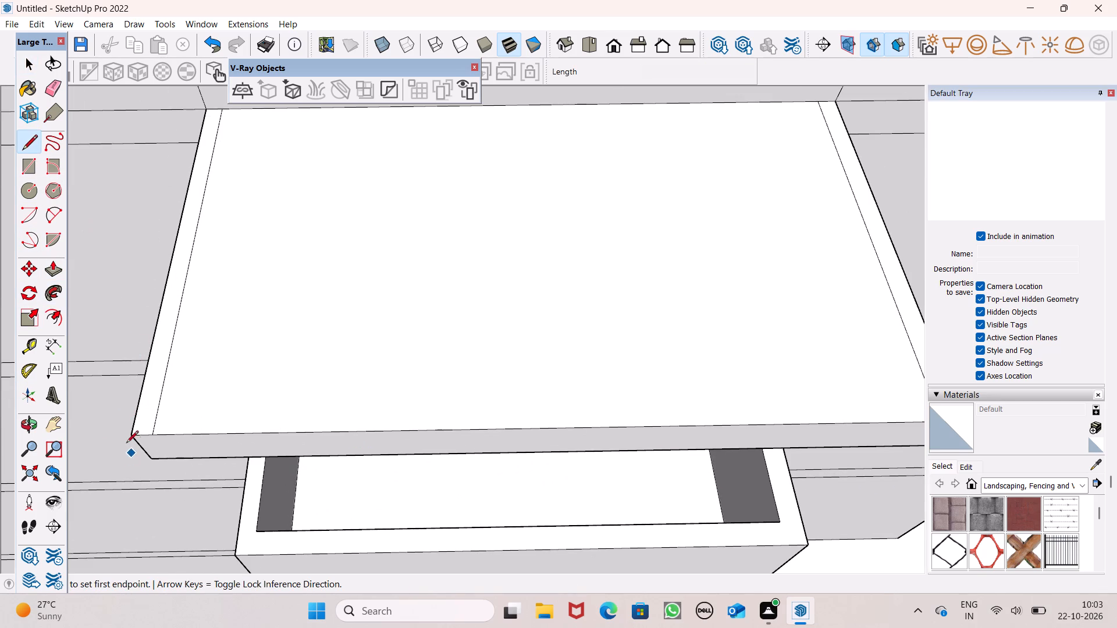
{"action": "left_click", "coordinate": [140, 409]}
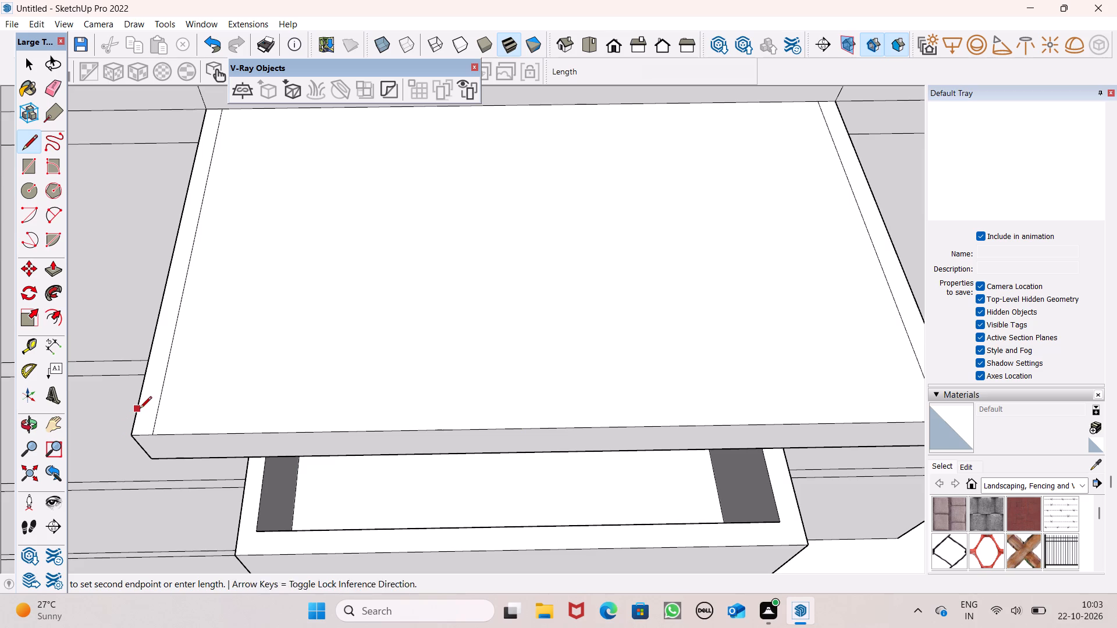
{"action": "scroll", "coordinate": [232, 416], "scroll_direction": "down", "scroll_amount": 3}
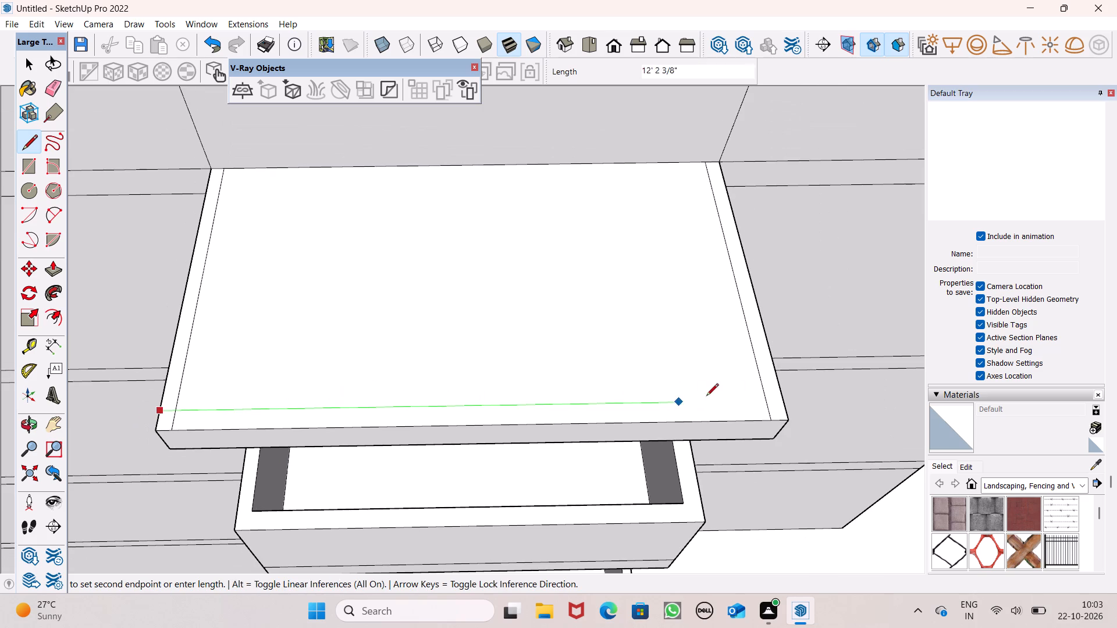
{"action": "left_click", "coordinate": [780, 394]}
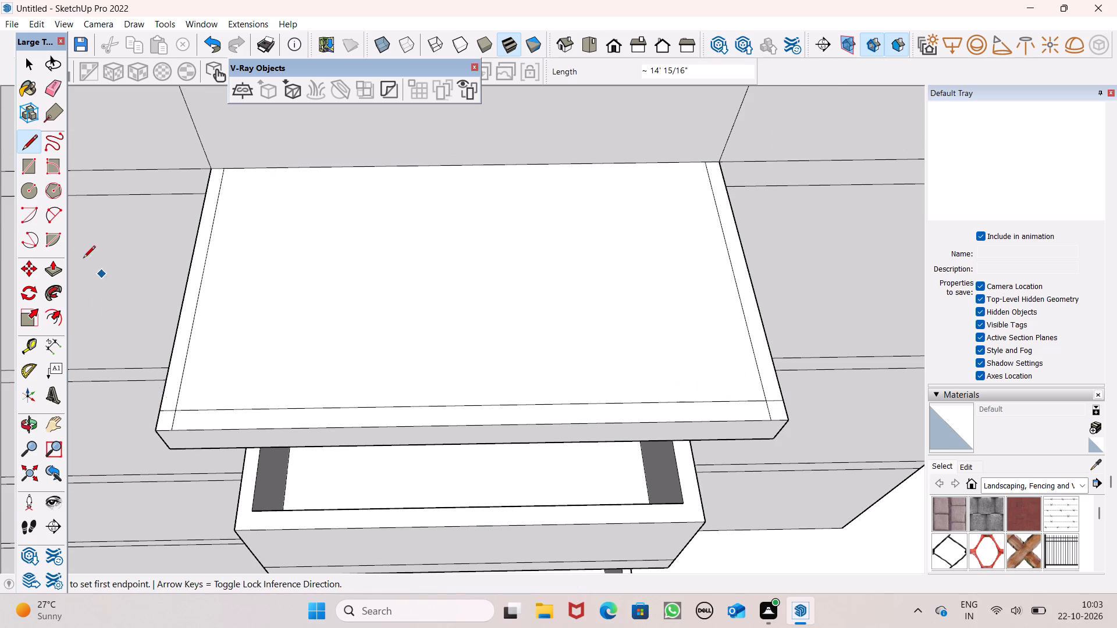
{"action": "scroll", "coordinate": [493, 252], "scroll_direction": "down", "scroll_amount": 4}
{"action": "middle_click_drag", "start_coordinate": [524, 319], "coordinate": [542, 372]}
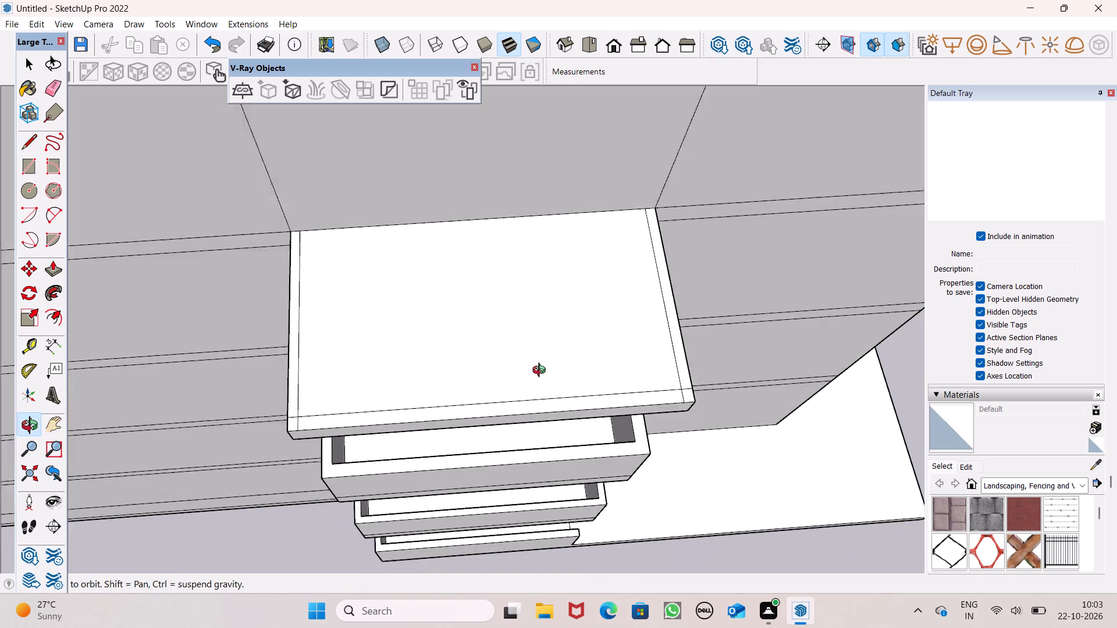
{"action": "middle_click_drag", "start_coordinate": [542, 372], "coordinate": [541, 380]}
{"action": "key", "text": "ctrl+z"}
Push the inner face of the front parapet wall on the balcony below outward about 4" to thin the wall.
{"action": "scroll", "coordinate": [478, 434], "scroll_direction": "up", "scroll_amount": 1}
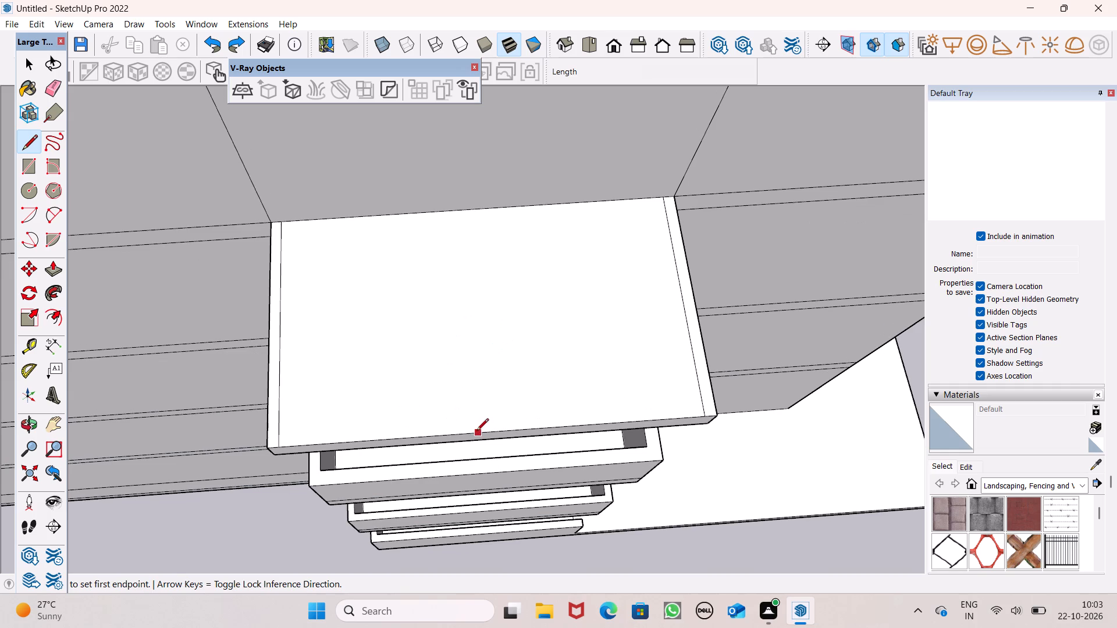
{"action": "middle_click_drag", "start_coordinate": [475, 432], "coordinate": [0, 273]}
{"action": "scroll", "coordinate": [286, 343], "scroll_direction": "up", "scroll_amount": 1}
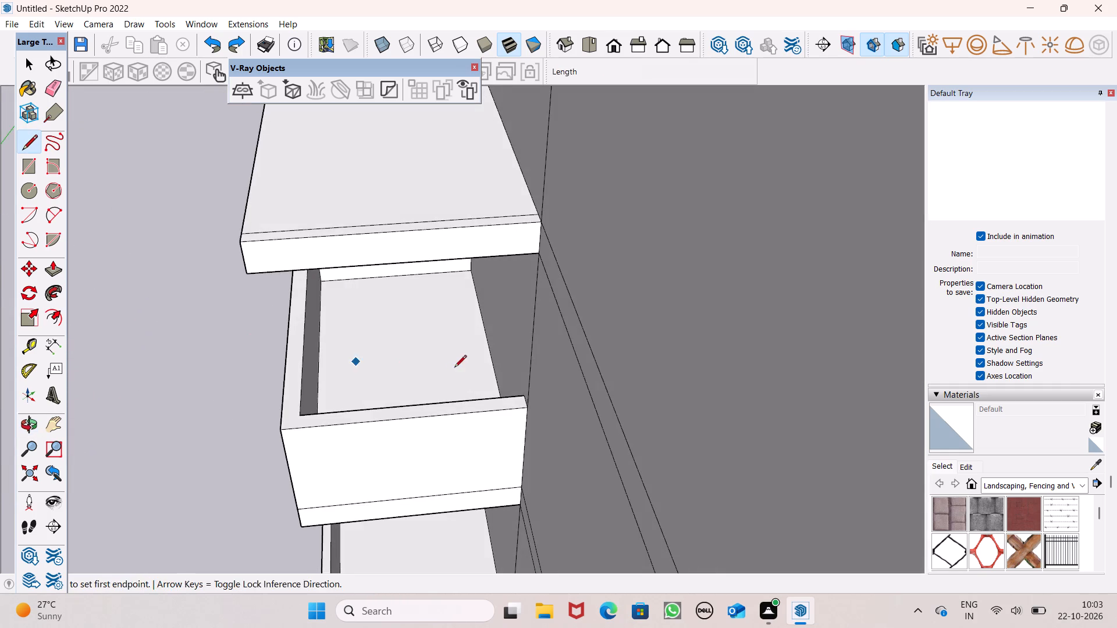
{"action": "middle_click_drag", "start_coordinate": [455, 368], "coordinate": [462, 351]}
{"action": "scroll", "coordinate": [365, 366], "scroll_direction": "up", "scroll_amount": 3}
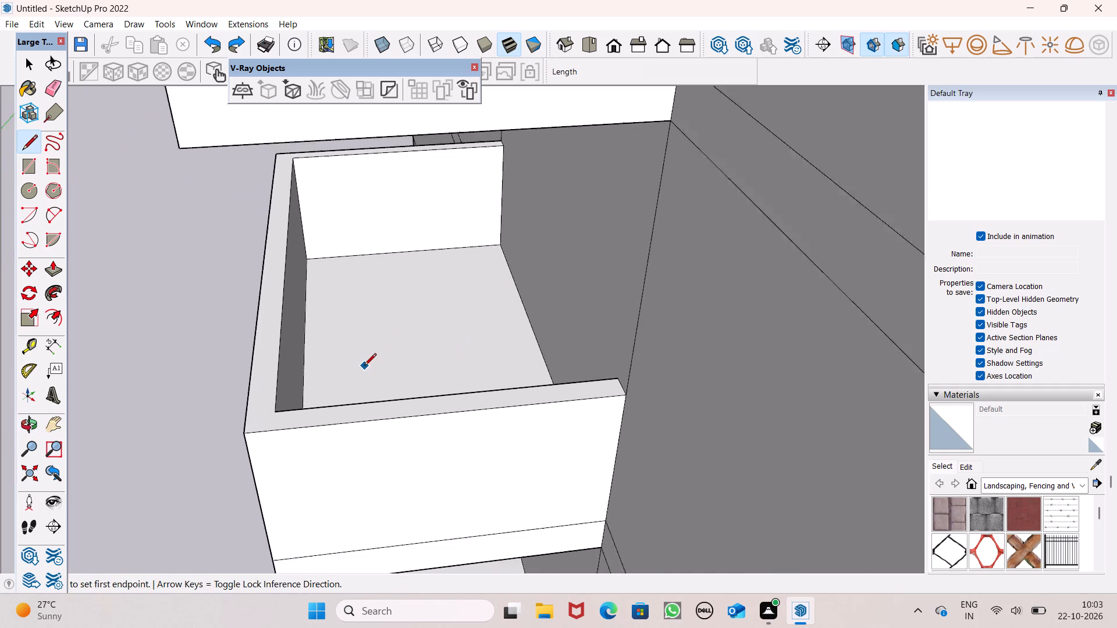
{"action": "scroll", "coordinate": [364, 366], "scroll_direction": "up", "scroll_amount": 1}
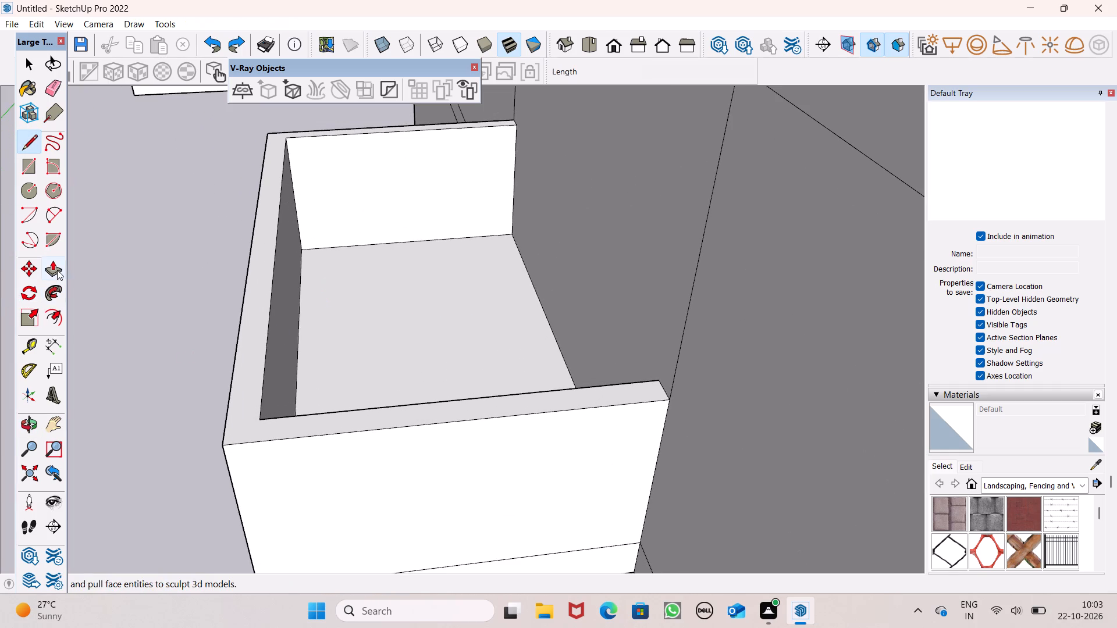
{"action": "left_click", "coordinate": [57, 270]}
{"action": "scroll", "coordinate": [588, 329], "scroll_direction": "down", "scroll_amount": 10}
{"action": "middle_click_drag", "start_coordinate": [573, 384], "coordinate": [478, 376]}
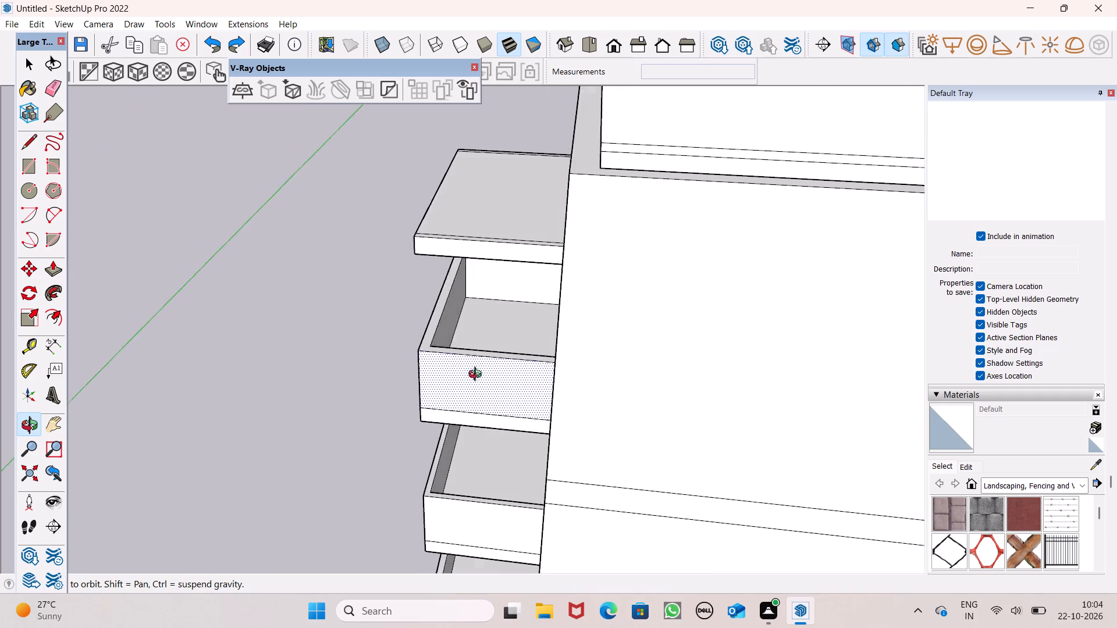
{"action": "middle_click_drag", "start_coordinate": [478, 376], "coordinate": [503, 405]}
{"action": "scroll", "coordinate": [497, 361], "scroll_direction": "up", "scroll_amount": 6}
{"action": "scroll", "coordinate": [411, 323], "scroll_direction": "up", "scroll_amount": 6}
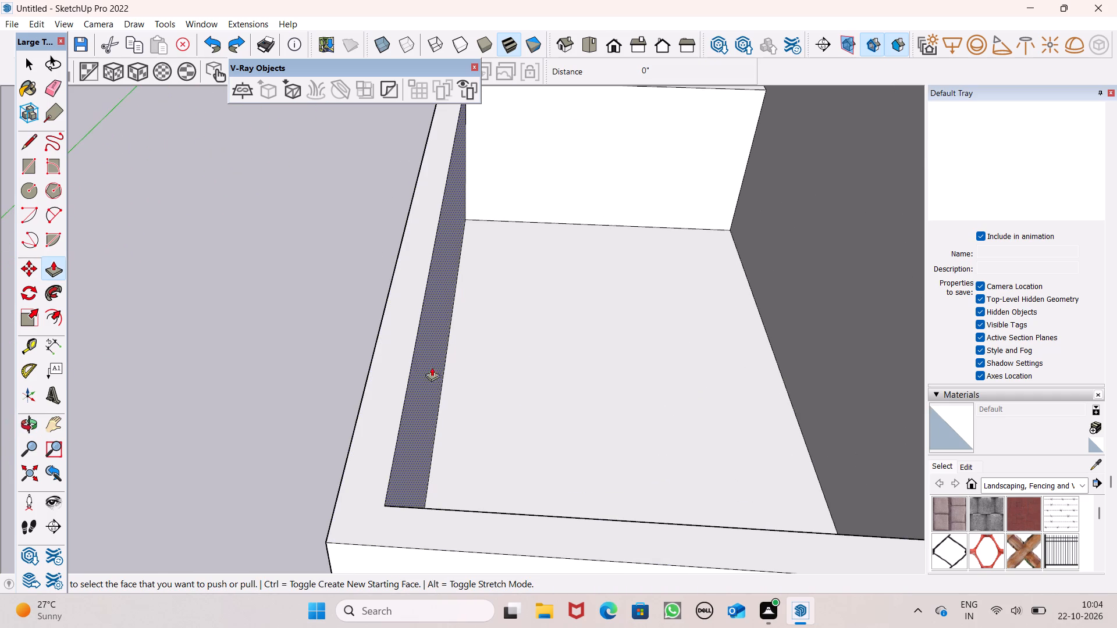
{"action": "left_click_drag", "start_coordinate": [429, 377], "coordinate": [410, 380]}
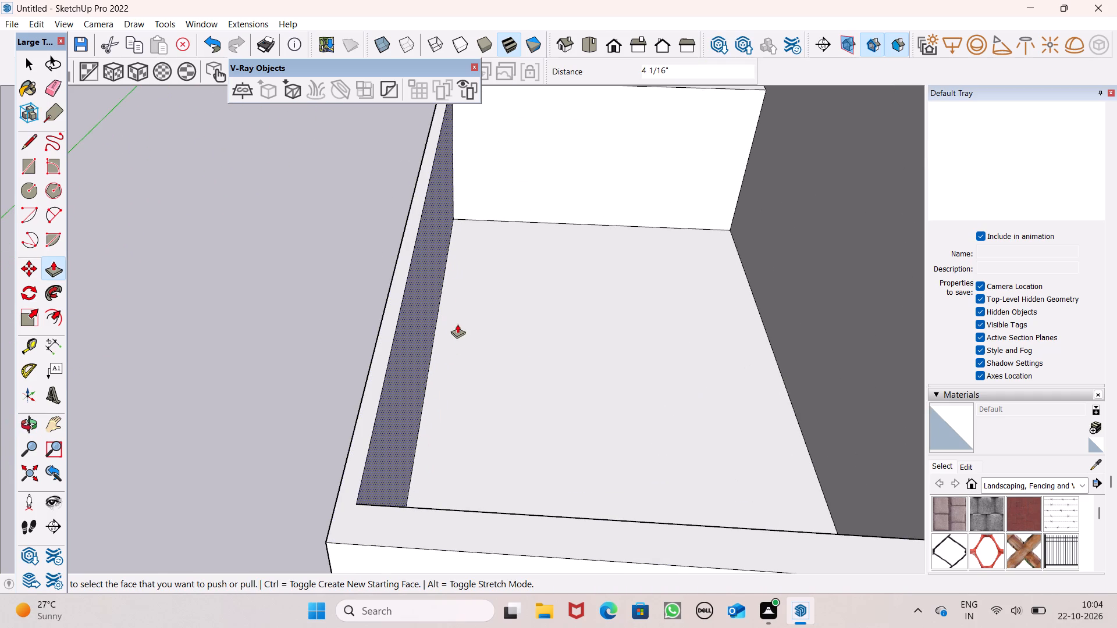
{"action": "scroll", "coordinate": [464, 306], "scroll_direction": "down", "scroll_amount": 4}
Push the inner face of the same balcony's left end parapet wall outward about 1 5/8".
{"action": "middle_click_drag", "start_coordinate": [481, 308], "coordinate": [563, 287]}
{"action": "scroll", "coordinate": [510, 186], "scroll_direction": "up", "scroll_amount": 5}
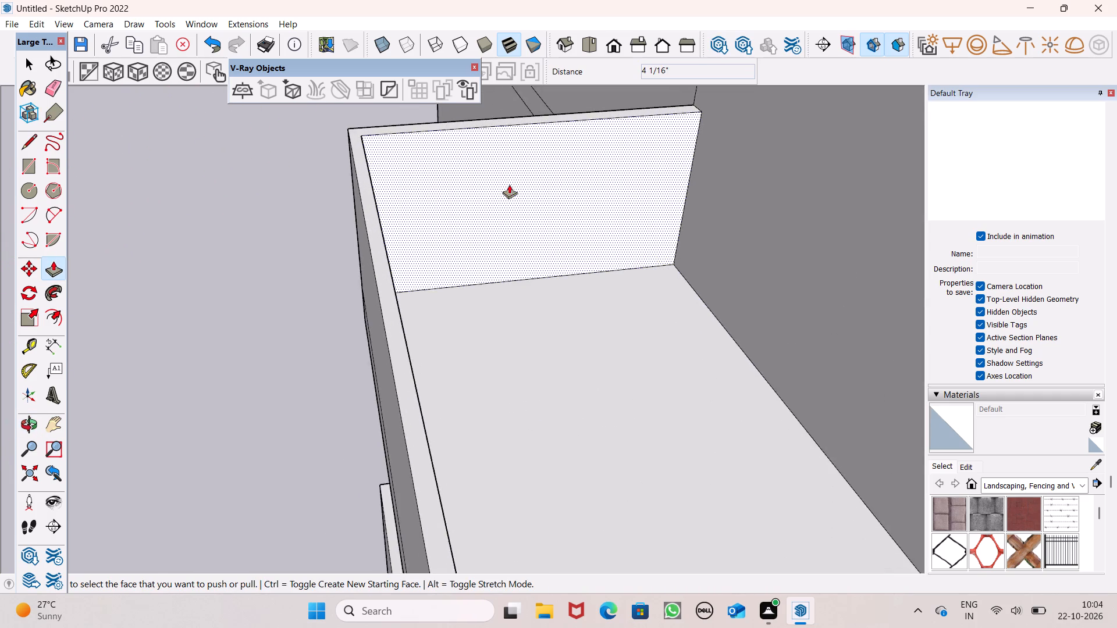
{"action": "middle_click_drag", "start_coordinate": [514, 195], "coordinate": [655, 249]}
{"action": "scroll", "coordinate": [569, 217], "scroll_direction": "up", "scroll_amount": 1}
{"action": "left_click", "coordinate": [556, 216]}
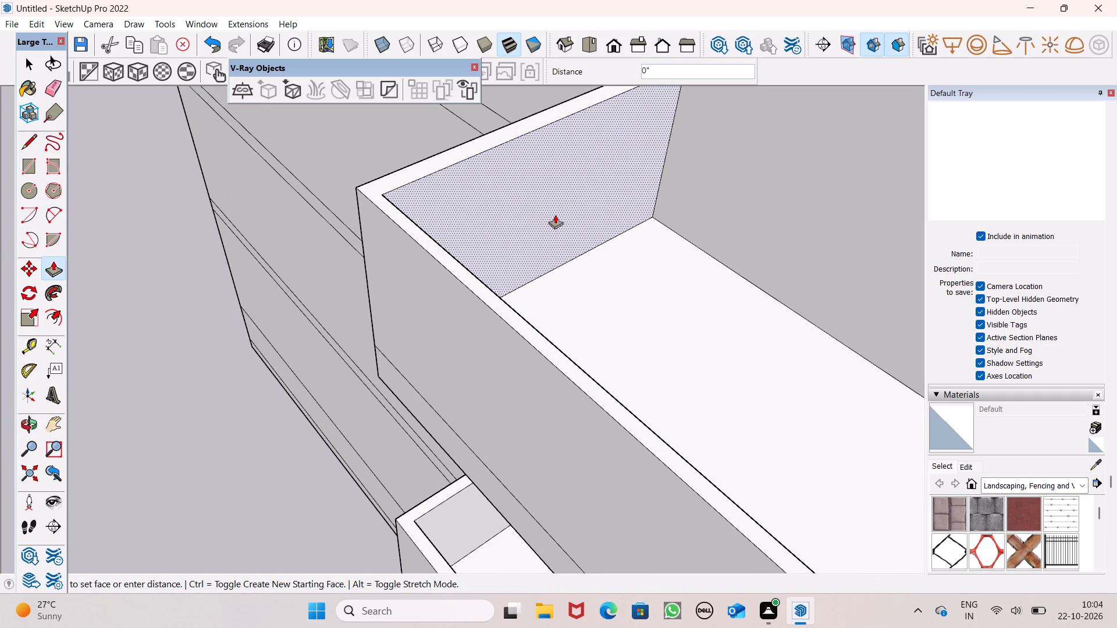
{"action": "scroll", "coordinate": [508, 270], "scroll_direction": "down", "scroll_amount": 5}
{"action": "middle_click_drag", "start_coordinate": [281, 357], "coordinate": [629, 364]}
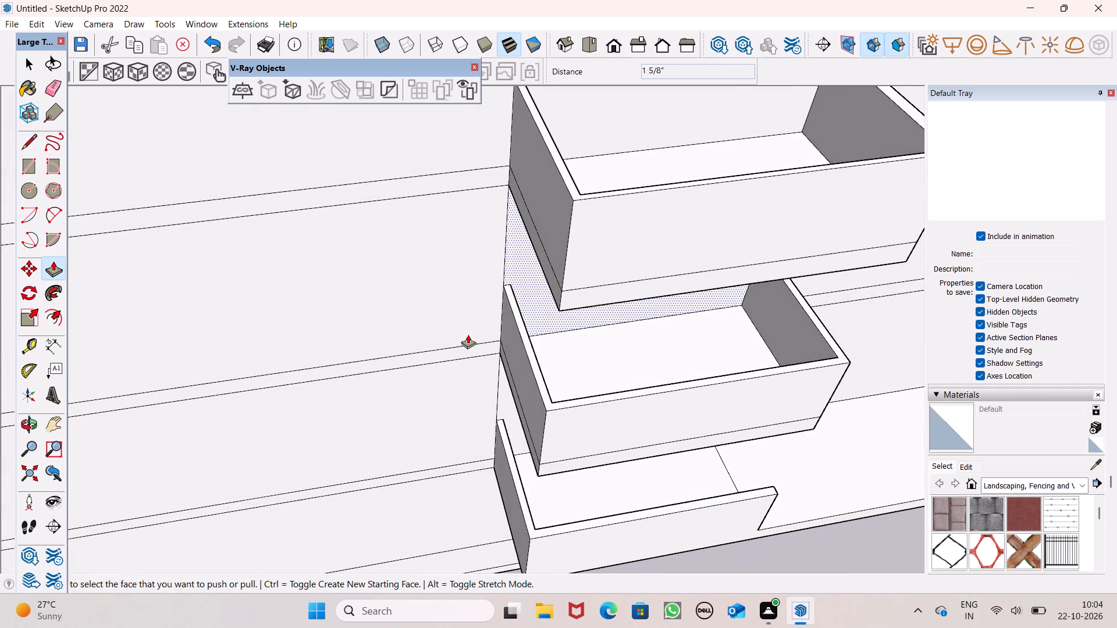
Push the inner face of the same balcony's right end parapet wall slightly outward to thin it.
{"action": "scroll", "coordinate": [405, 336], "scroll_direction": "down", "scroll_amount": 4}
{"action": "scroll", "coordinate": [771, 156], "scroll_direction": "up", "scroll_amount": 5}
{"action": "scroll", "coordinate": [692, 179], "scroll_direction": "up", "scroll_amount": 4}
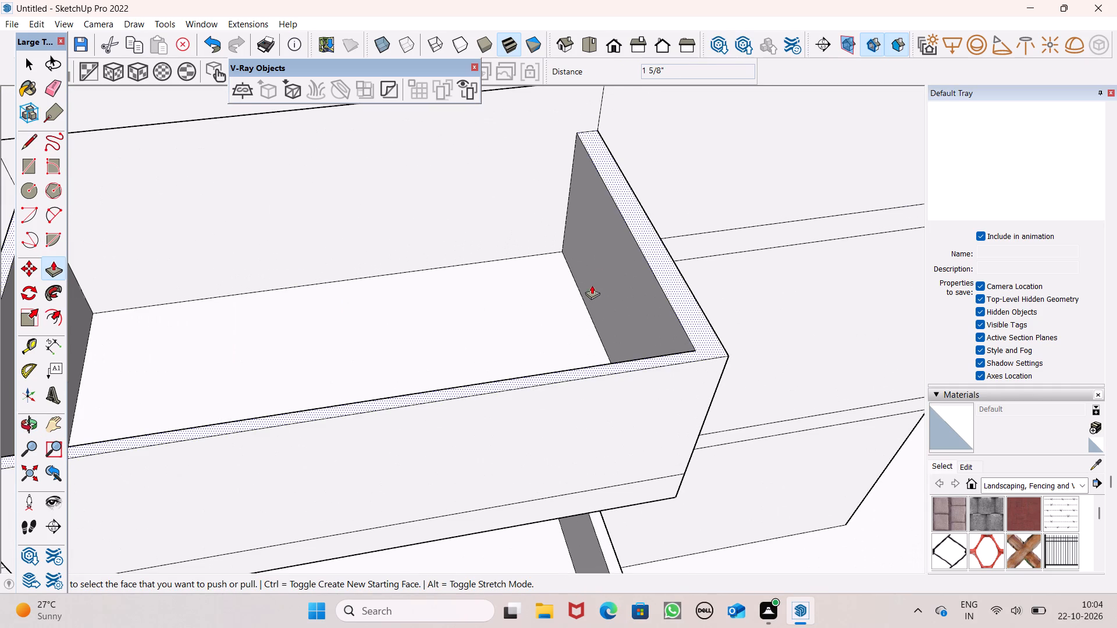
{"action": "left_click_drag", "start_coordinate": [598, 280], "coordinate": [604, 277]}
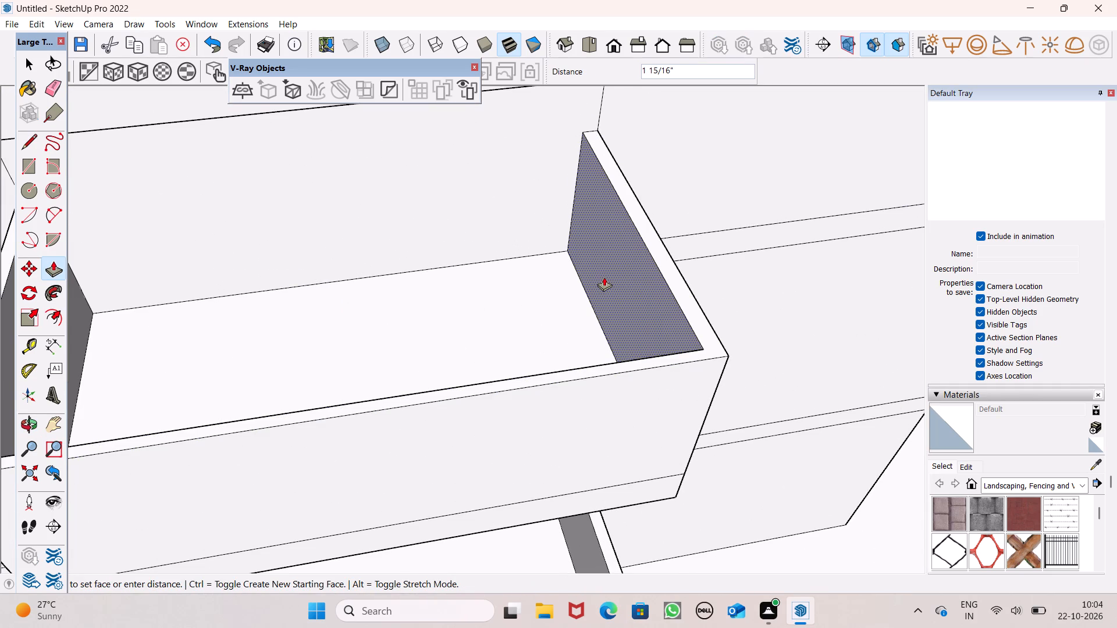
{"action": "left_click_drag", "start_coordinate": [604, 277], "coordinate": [609, 276]}
Draw a line about 14' 1" long across the topmost slab, parallel to and just inside its front edge, between both side edges.
{"action": "scroll", "coordinate": [605, 192], "scroll_direction": "down", "scroll_amount": 10}
{"action": "middle_click_drag", "start_coordinate": [643, 244], "coordinate": [543, 299]}
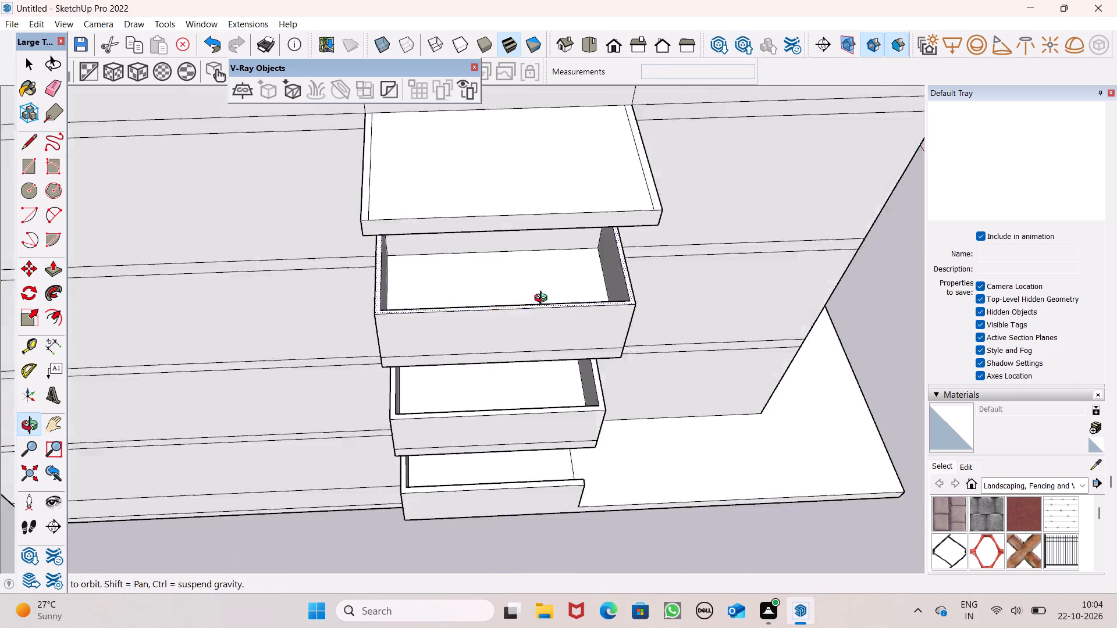
{"action": "middle_click_drag", "start_coordinate": [543, 299], "coordinate": [497, 315]}
{"action": "left_click", "coordinate": [21, 141]}
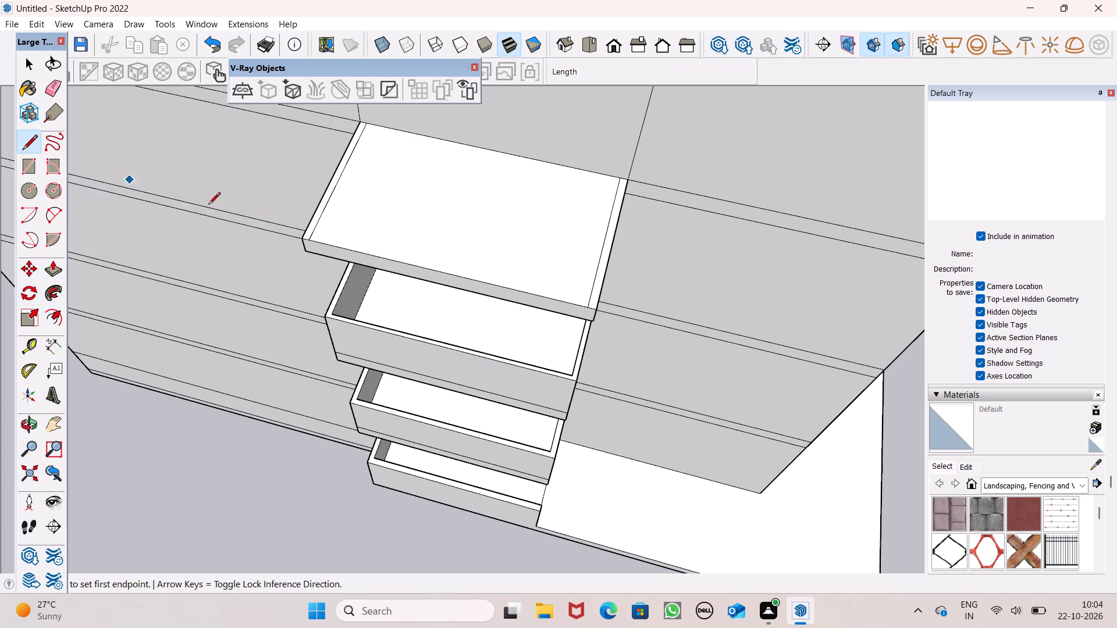
{"action": "middle_click_drag", "start_coordinate": [432, 301], "coordinate": [594, 348]}
{"action": "middle_click_drag", "start_coordinate": [600, 349], "coordinate": [580, 367]}
{"action": "scroll", "coordinate": [424, 362], "scroll_direction": "up", "scroll_amount": 5}
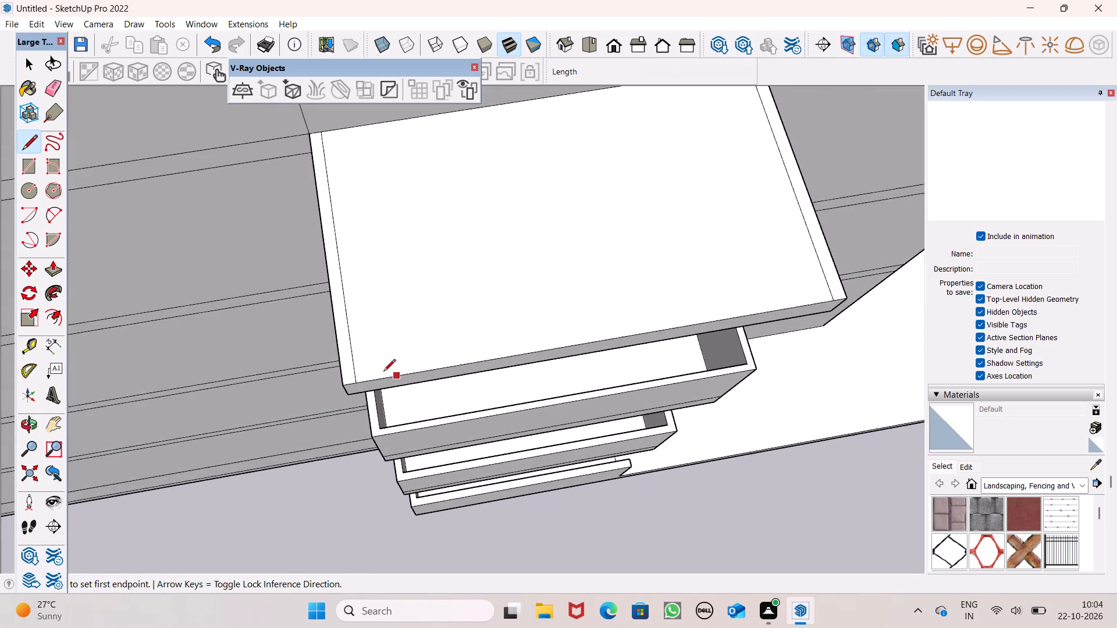
{"action": "scroll", "coordinate": [371, 379], "scroll_direction": "up", "scroll_amount": 6}
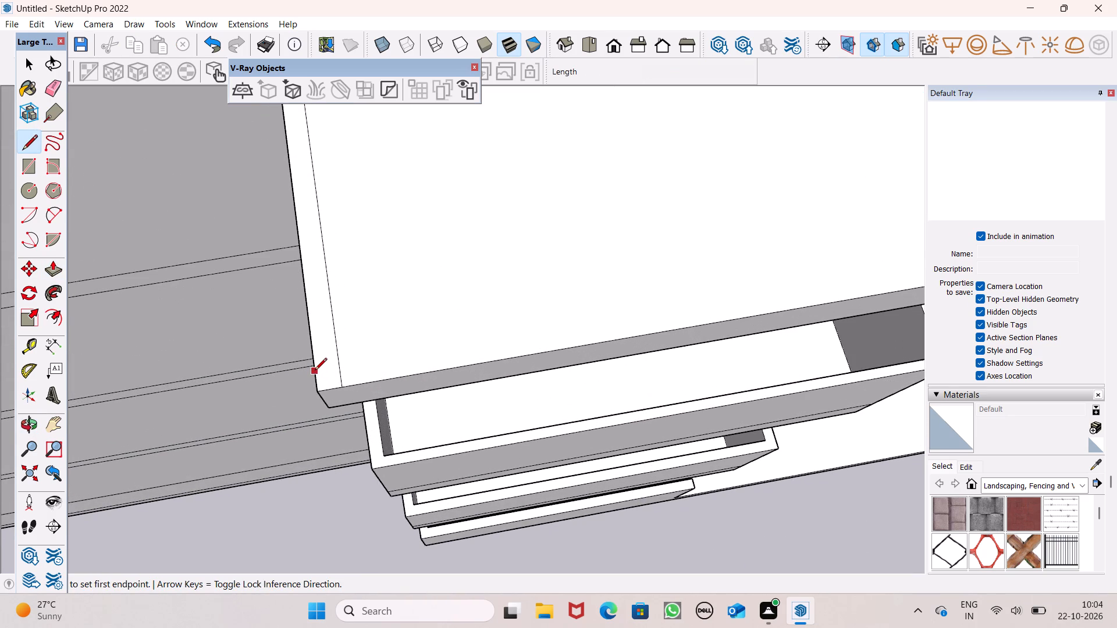
{"action": "left_click", "coordinate": [315, 371]}
{"action": "scroll", "coordinate": [339, 350], "scroll_direction": "down", "scroll_amount": 10}
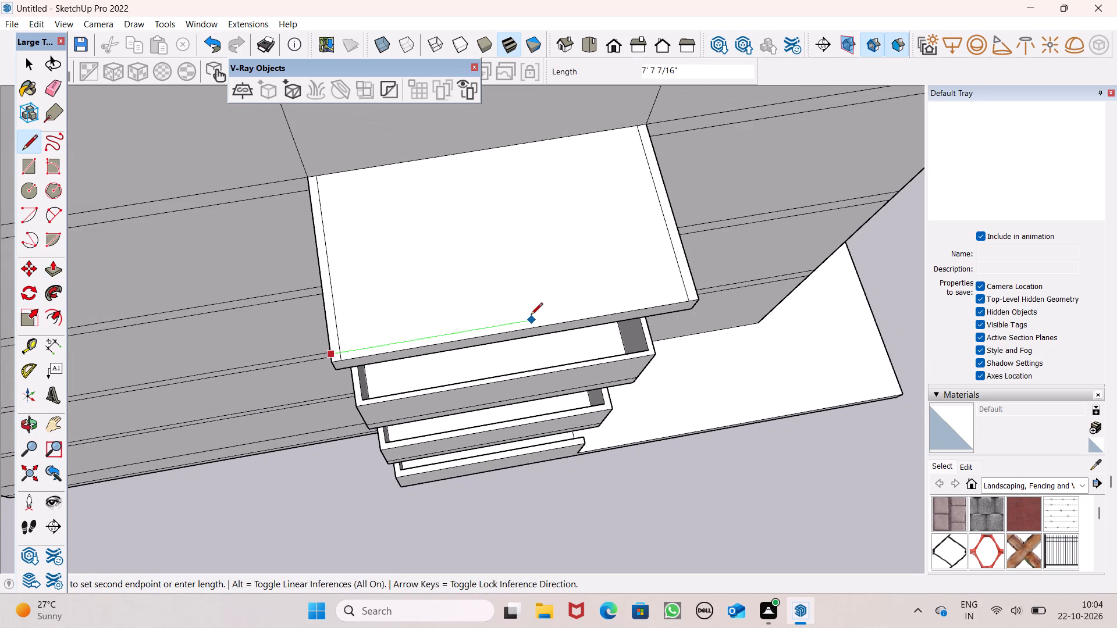
{"action": "scroll", "coordinate": [547, 313], "scroll_direction": "up", "scroll_amount": 1}
{"action": "scroll", "coordinate": [609, 298], "scroll_direction": "up", "scroll_amount": 5}
{"action": "scroll", "coordinate": [740, 276], "scroll_direction": "up", "scroll_amount": 3}
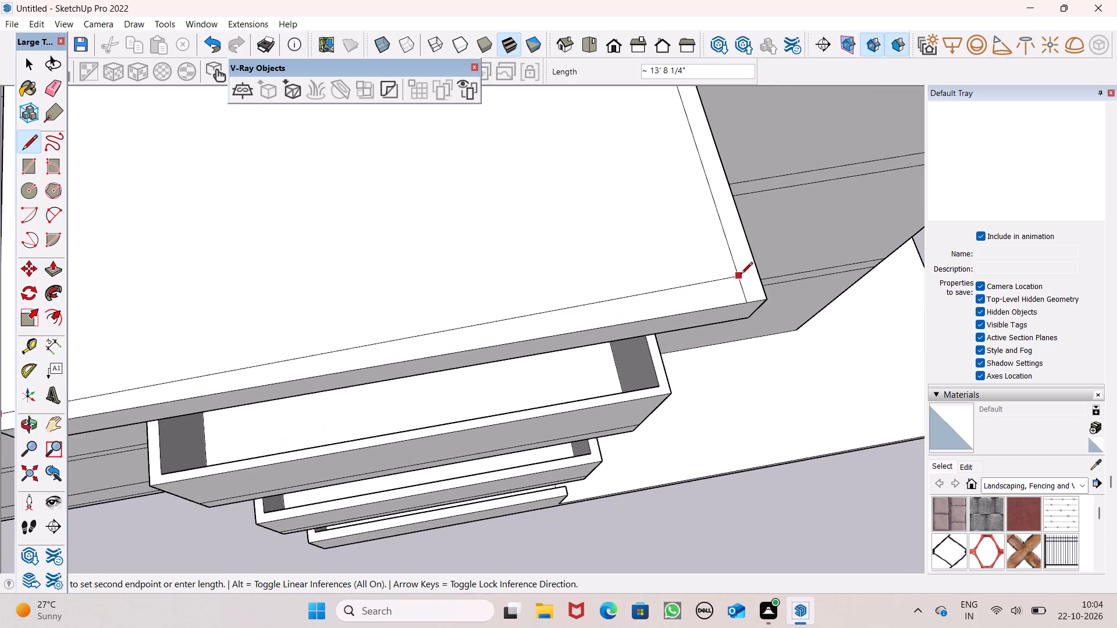
{"action": "scroll", "coordinate": [741, 275], "scroll_direction": "up", "scroll_amount": 3}
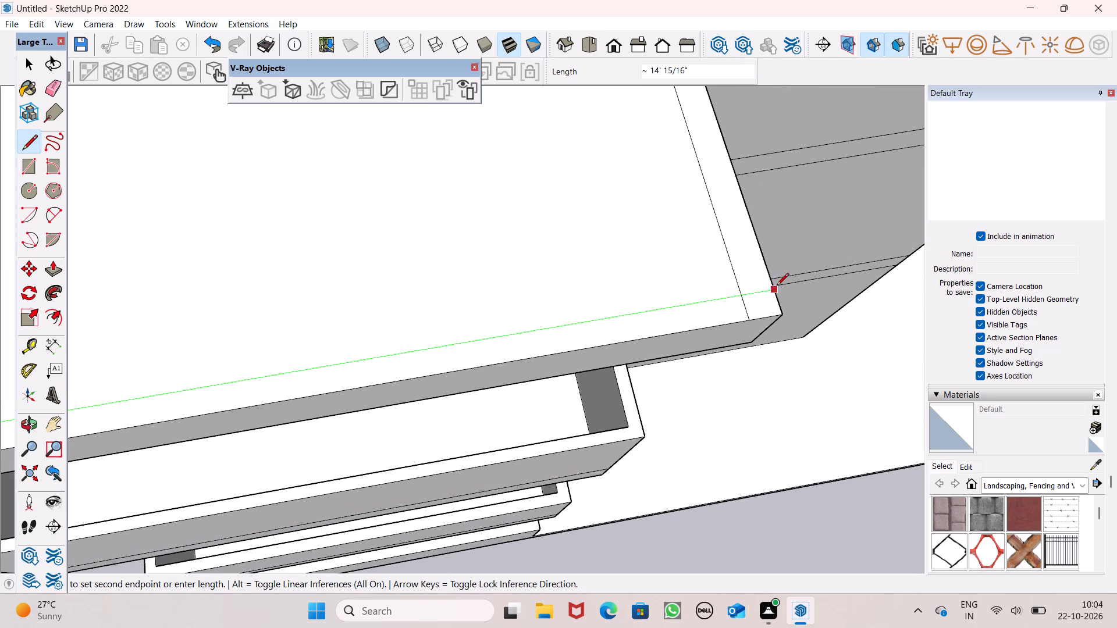
{"action": "left_click", "coordinate": [777, 286]}
Erase the overlapping line ends at the left front corner of the topmost slab's border.
{"action": "scroll", "coordinate": [774, 267], "scroll_direction": "down", "scroll_amount": 7}
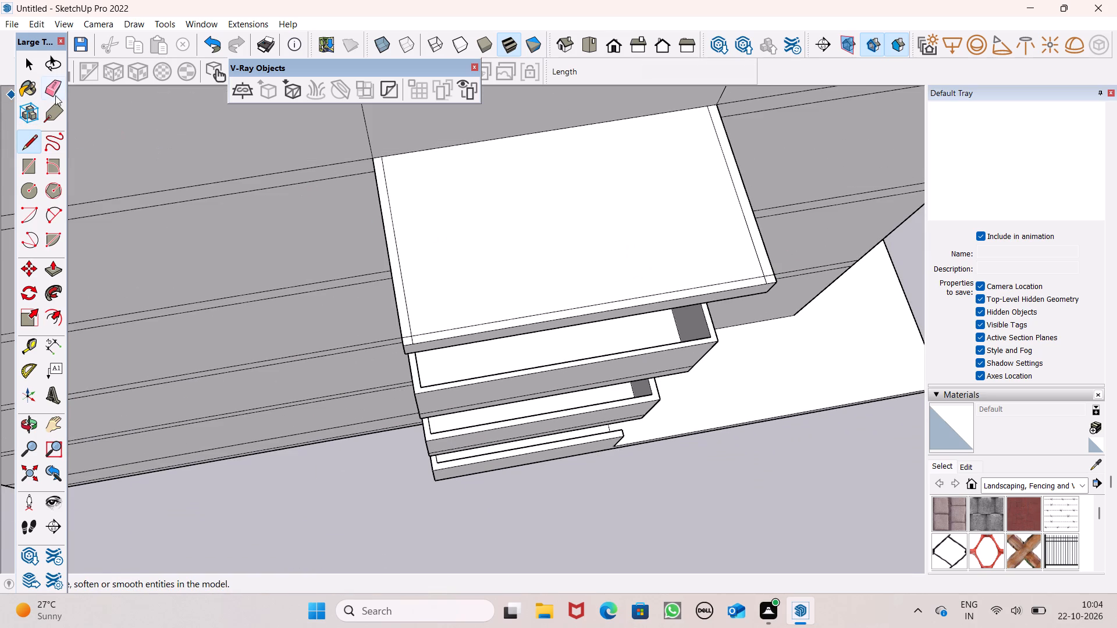
{"action": "left_click_drag", "start_coordinate": [48, 92], "coordinate": [76, 108]}
{"action": "scroll", "coordinate": [419, 340], "scroll_direction": "up", "scroll_amount": 5}
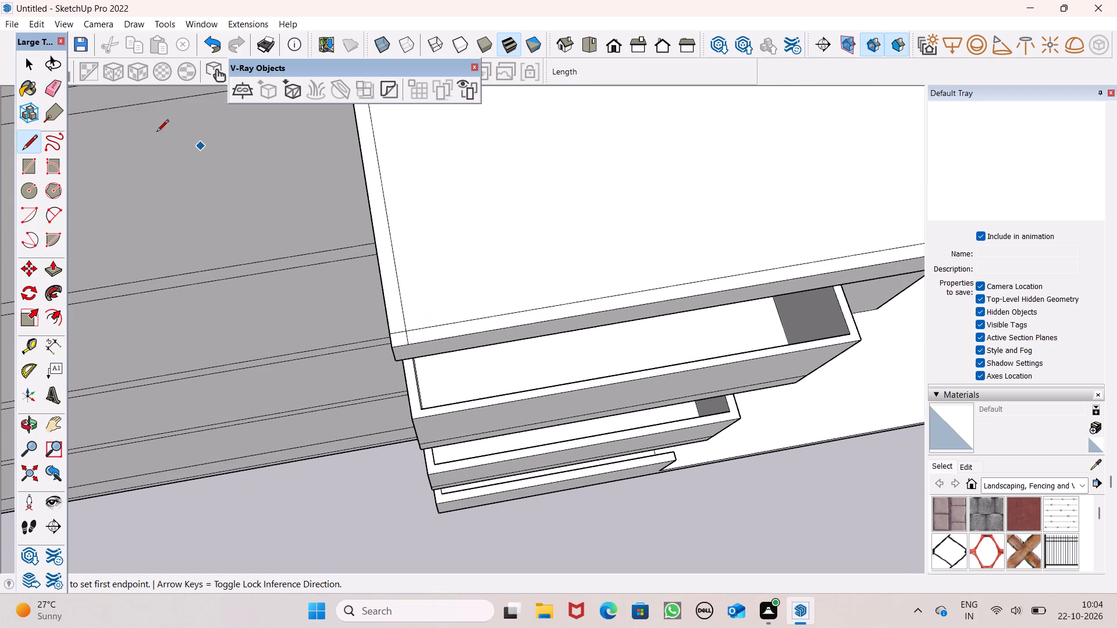
{"action": "left_click", "coordinate": [55, 91]}
{"action": "scroll", "coordinate": [450, 333], "scroll_direction": "up", "scroll_amount": 3}
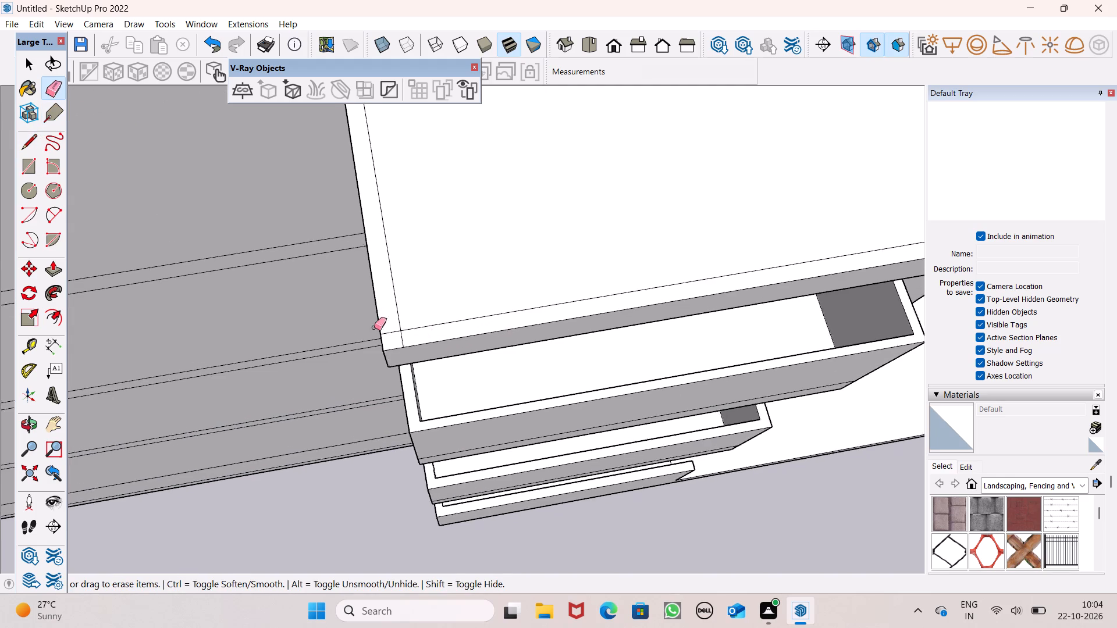
{"action": "scroll", "coordinate": [374, 327], "scroll_direction": "up", "scroll_amount": 2}
{"action": "scroll", "coordinate": [429, 338], "scroll_direction": "up", "scroll_amount": 5}
{"action": "left_click_drag", "start_coordinate": [448, 338], "coordinate": [487, 353]}
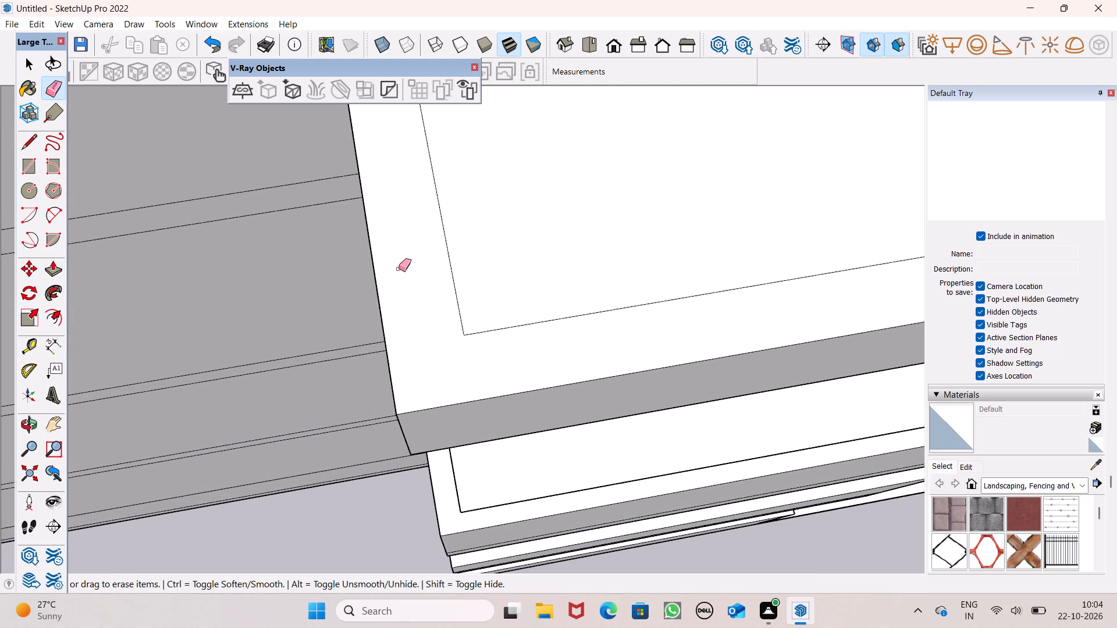
Erase the overlapping line ends at the right front corner of the topmost slab's border.
{"action": "scroll", "coordinate": [399, 269], "scroll_direction": "down", "scroll_amount": 6}
{"action": "scroll", "coordinate": [300, 340], "scroll_direction": "down", "scroll_amount": 6}
{"action": "scroll", "coordinate": [627, 263], "scroll_direction": "up", "scroll_amount": 6}
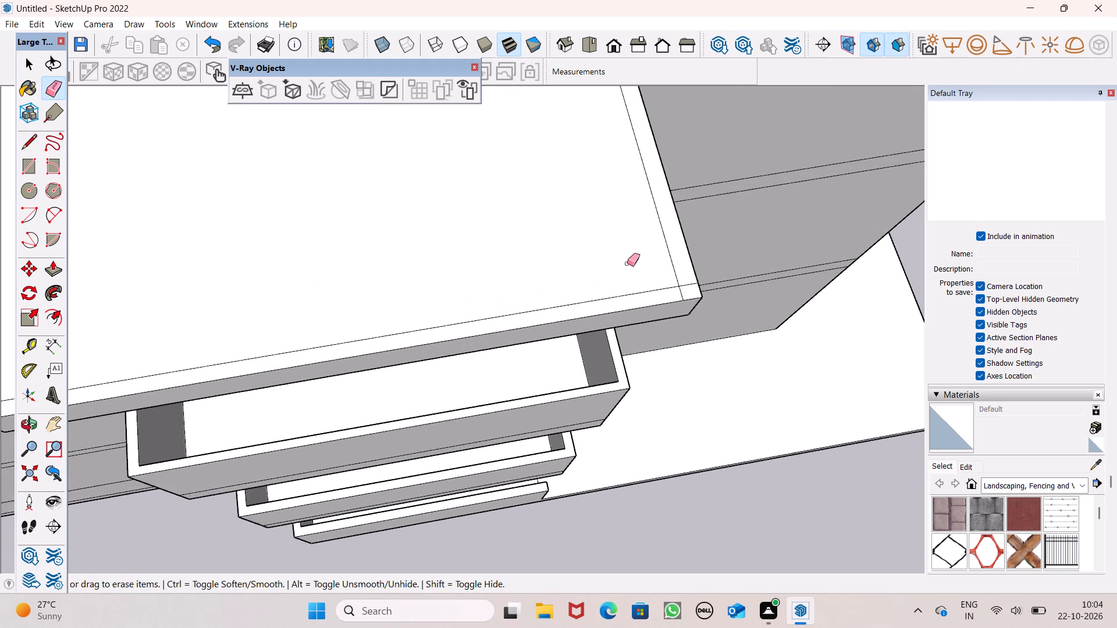
{"action": "scroll", "coordinate": [627, 263], "scroll_direction": "up", "scroll_amount": 2}
{"action": "scroll", "coordinate": [709, 297], "scroll_direction": "up", "scroll_amount": 6}
{"action": "left_click_drag", "start_coordinate": [685, 271], "coordinate": [666, 307]}
Raise the border strip of the topmost projecting slab 4' with Push/Pull to form its balcony parapet.
{"action": "scroll", "coordinate": [737, 300], "scroll_direction": "down", "scroll_amount": 3}
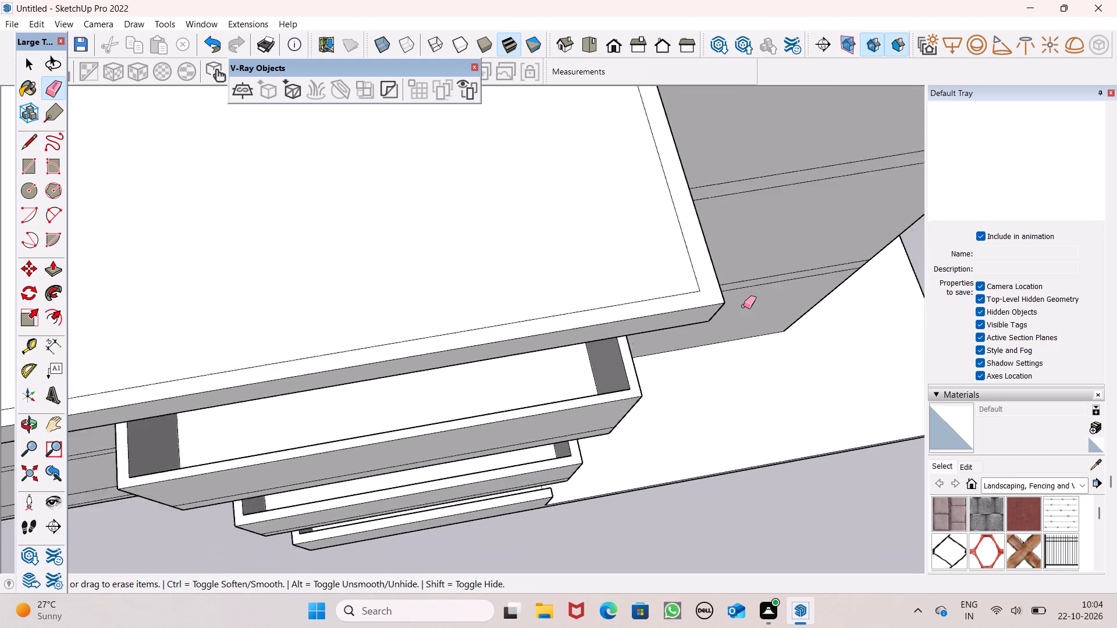
{"action": "scroll", "coordinate": [744, 306], "scroll_direction": "down", "scroll_amount": 9}
{"action": "middle_click_drag", "start_coordinate": [652, 324], "coordinate": [593, 255]}
{"action": "middle_click_drag", "start_coordinate": [606, 235], "coordinate": [622, 193]}
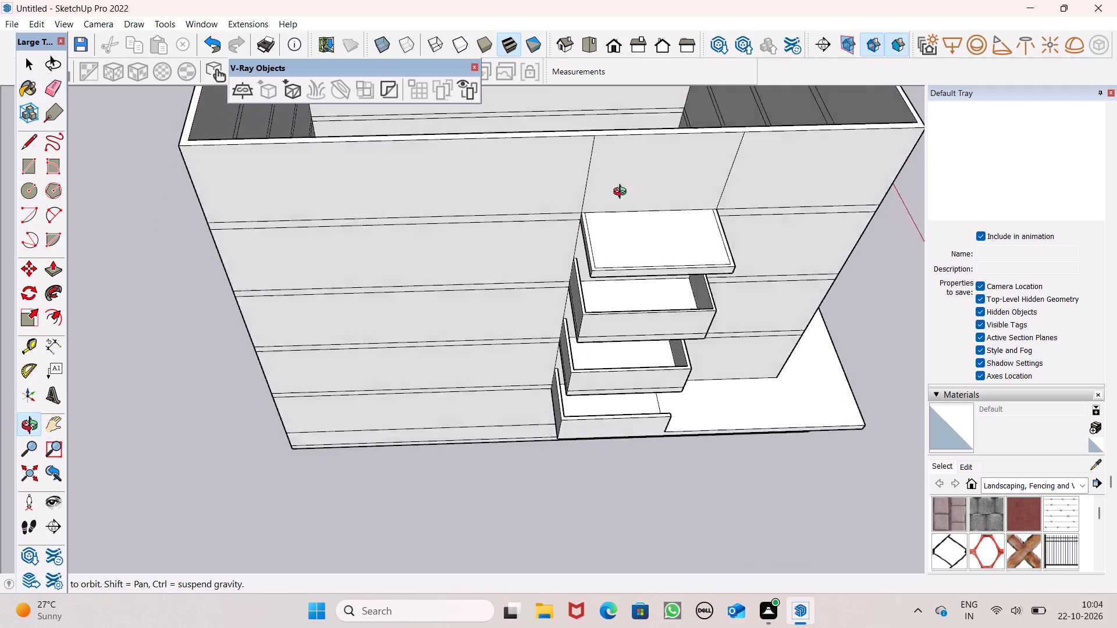
{"action": "middle_click_drag", "start_coordinate": [622, 193], "coordinate": [602, 141]}
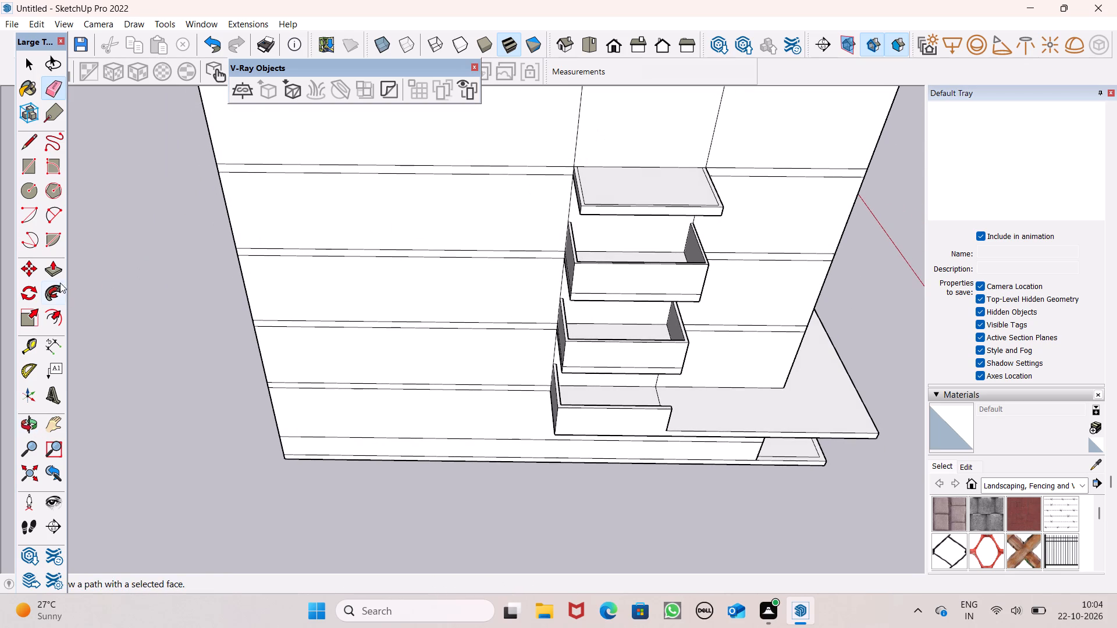
{"action": "left_click", "coordinate": [58, 270]}
{"action": "scroll", "coordinate": [542, 181], "scroll_direction": "up", "scroll_amount": 1}
{"action": "middle_click_drag", "start_coordinate": [542, 183], "coordinate": [625, 313]}
{"action": "scroll", "coordinate": [618, 323], "scroll_direction": "up", "scroll_amount": 3}
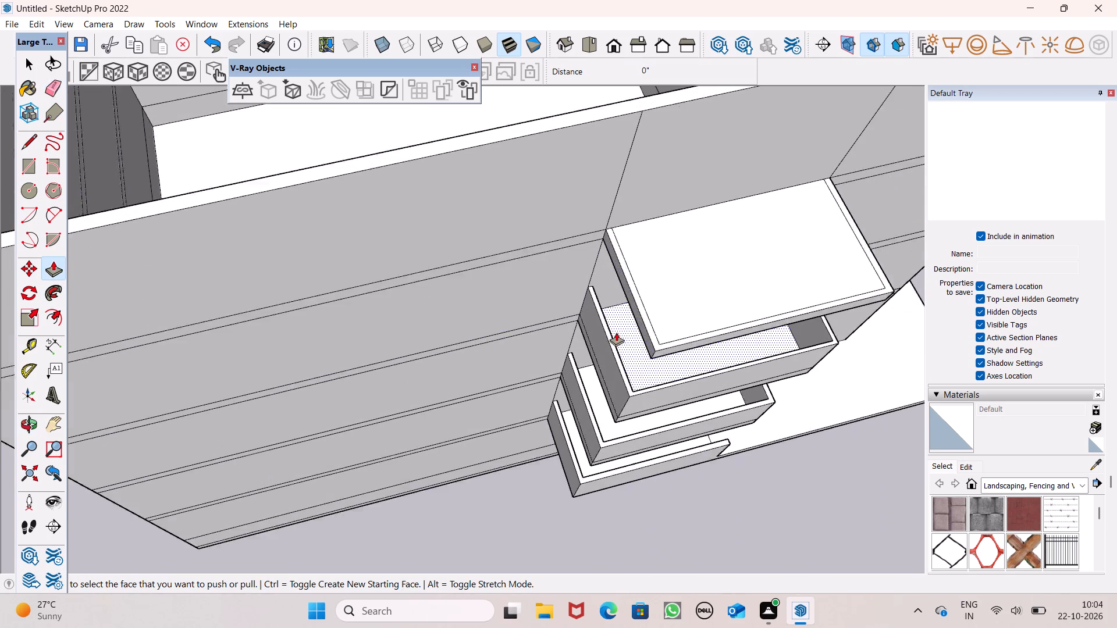
{"action": "scroll", "coordinate": [616, 332], "scroll_direction": "up", "scroll_amount": 2}
{"action": "scroll", "coordinate": [671, 331], "scroll_direction": "up", "scroll_amount": 4}
{"action": "left_click_drag", "start_coordinate": [657, 355], "coordinate": [658, 321]}
{"action": "key", "text": "4"}
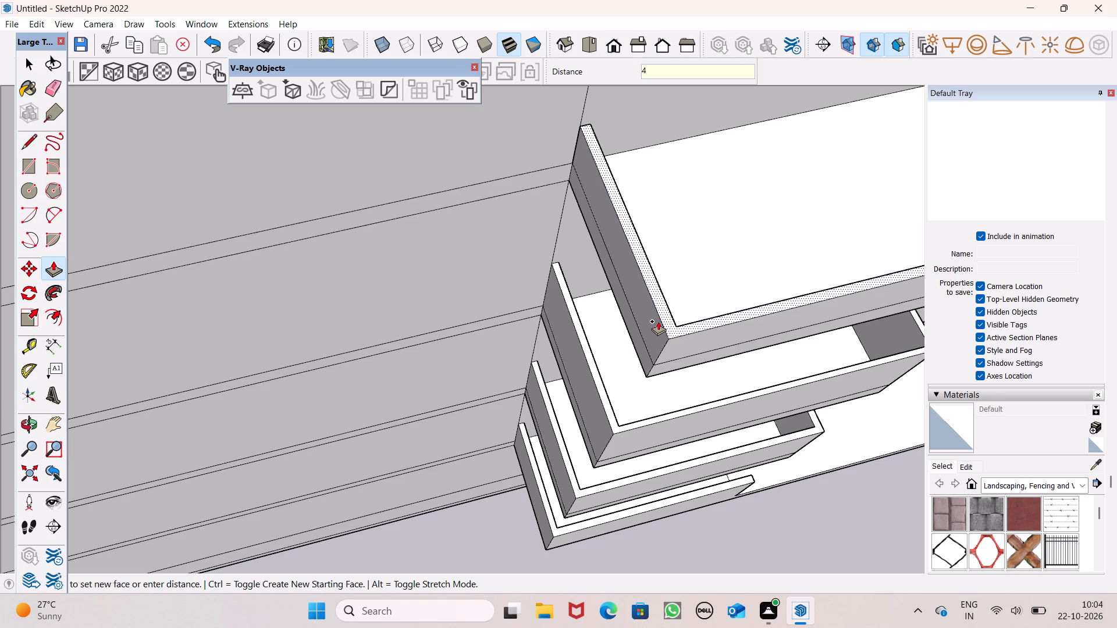
{"action": "left_click_drag", "start_coordinate": [658, 321], "coordinate": [663, 316]}
{"action": "key", "text": "apostrophe"}
{"action": "key", "text": "Return"}
{"action": "scroll", "coordinate": [463, 256], "scroll_direction": "down", "scroll_amount": 6}
{"action": "middle_click_drag", "start_coordinate": [558, 296], "coordinate": [116, 180]}
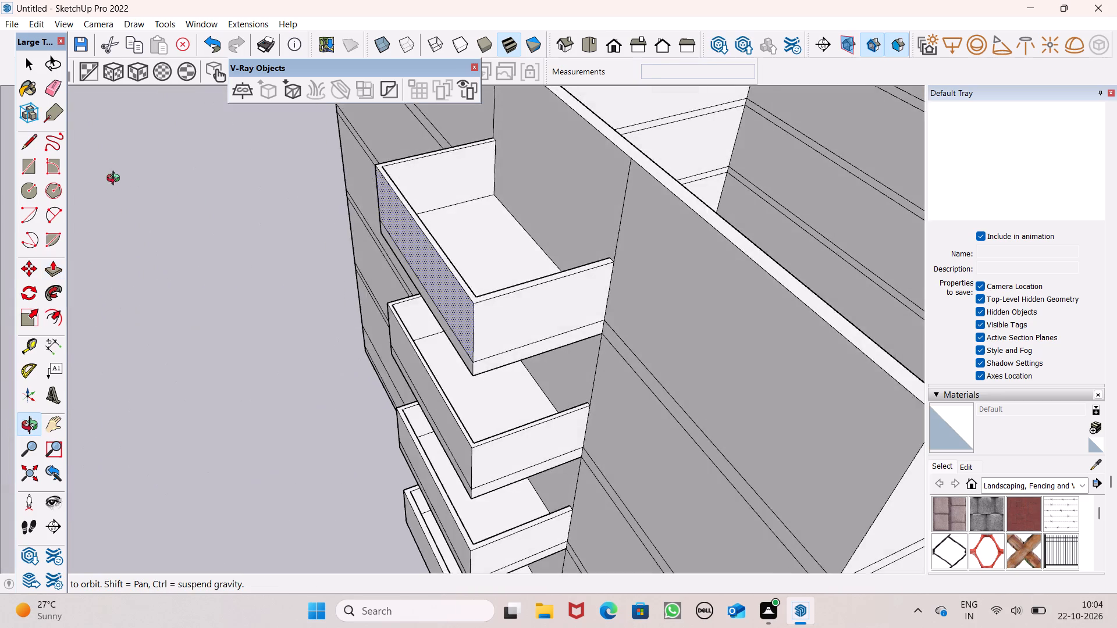
{"action": "middle_click_drag", "start_coordinate": [116, 180], "coordinate": [181, 308]}
{"action": "scroll", "coordinate": [318, 186], "scroll_direction": "down", "scroll_amount": 2}
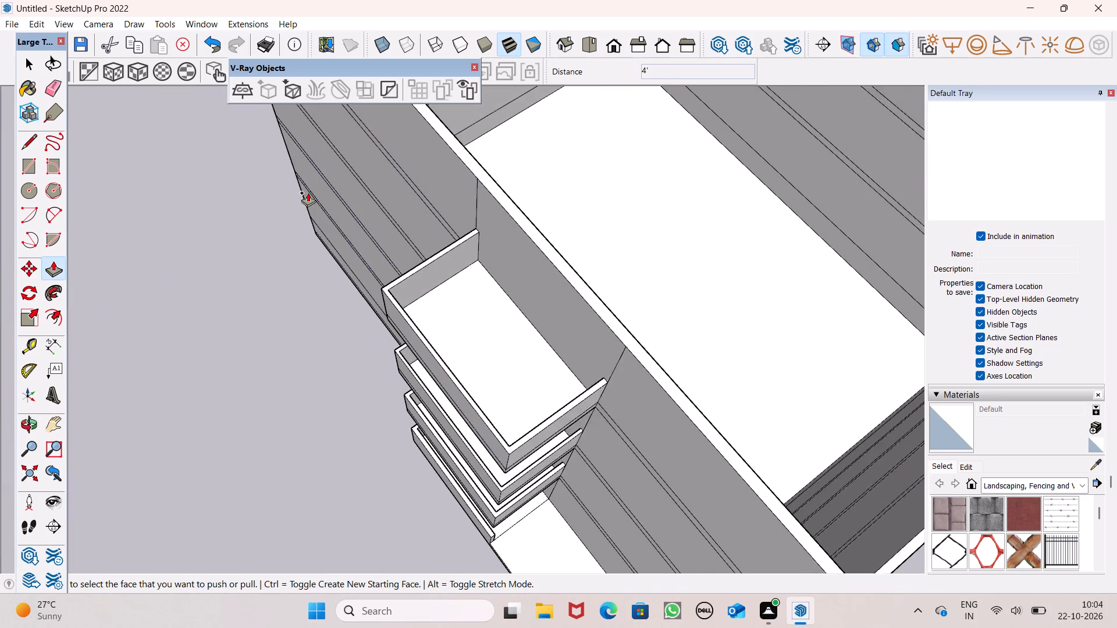
{"action": "middle_click_drag", "start_coordinate": [465, 313], "coordinate": [767, 201]}
{"action": "middle_click_drag", "start_coordinate": [590, 262], "coordinate": [619, 194]}
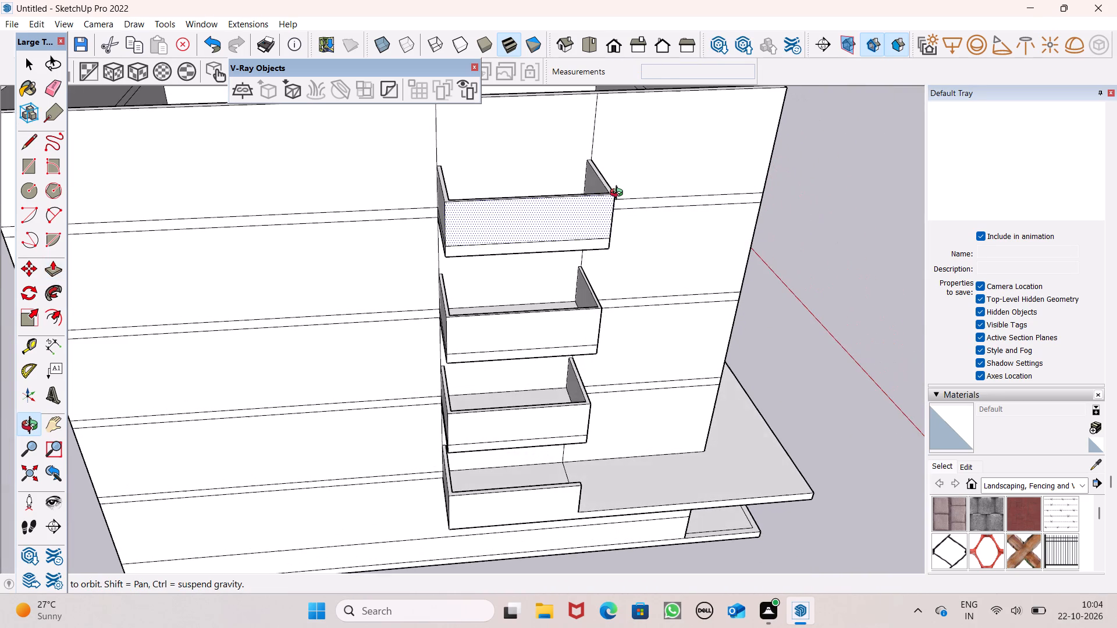
{"action": "middle_click_drag", "start_coordinate": [619, 194], "coordinate": [625, 198]}
{"action": "scroll", "coordinate": [392, 290], "scroll_direction": "down", "scroll_amount": 3}
{"action": "key", "text": "space"}
Examine the building from several sides, checking the stacked balconies, the lower projecting slabs and the open top.
{"action": "scroll", "coordinate": [395, 261], "scroll_direction": "down", "scroll_amount": 4}
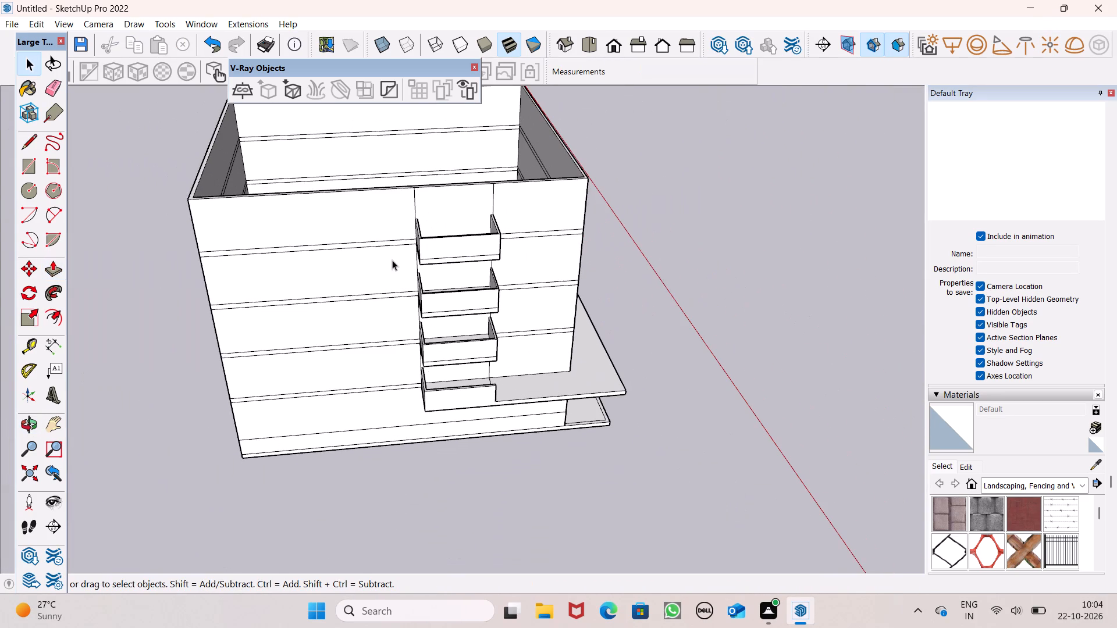
{"action": "scroll", "coordinate": [430, 247], "scroll_direction": "down", "scroll_amount": 2}
{"action": "middle_click_drag", "start_coordinate": [462, 272], "coordinate": [467, 270]}
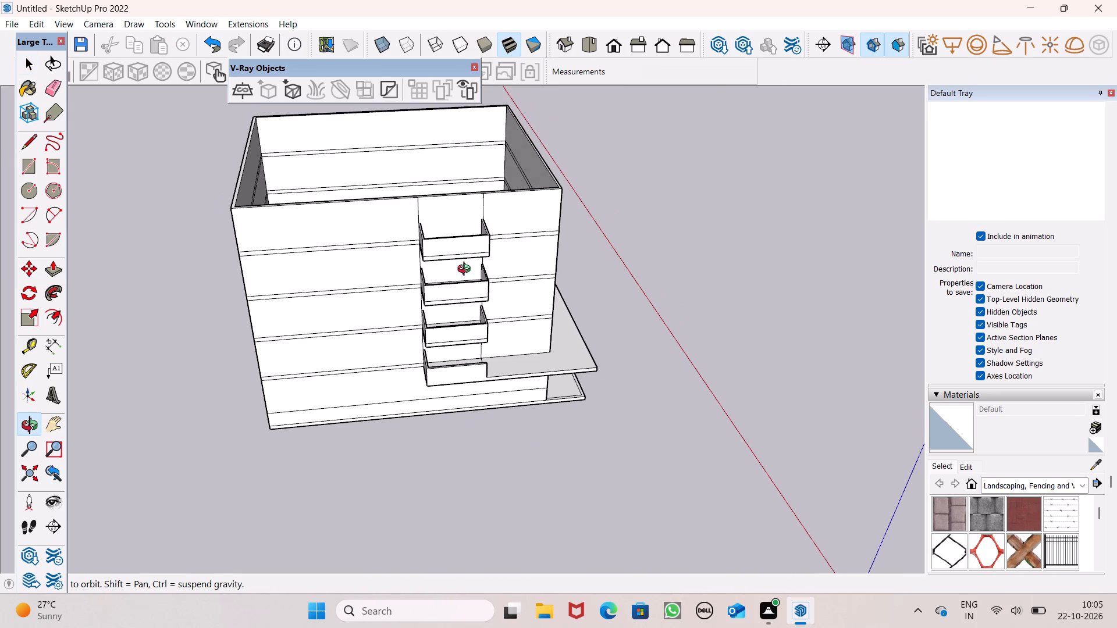
{"action": "middle_click_drag", "start_coordinate": [467, 270], "coordinate": [286, 229]}
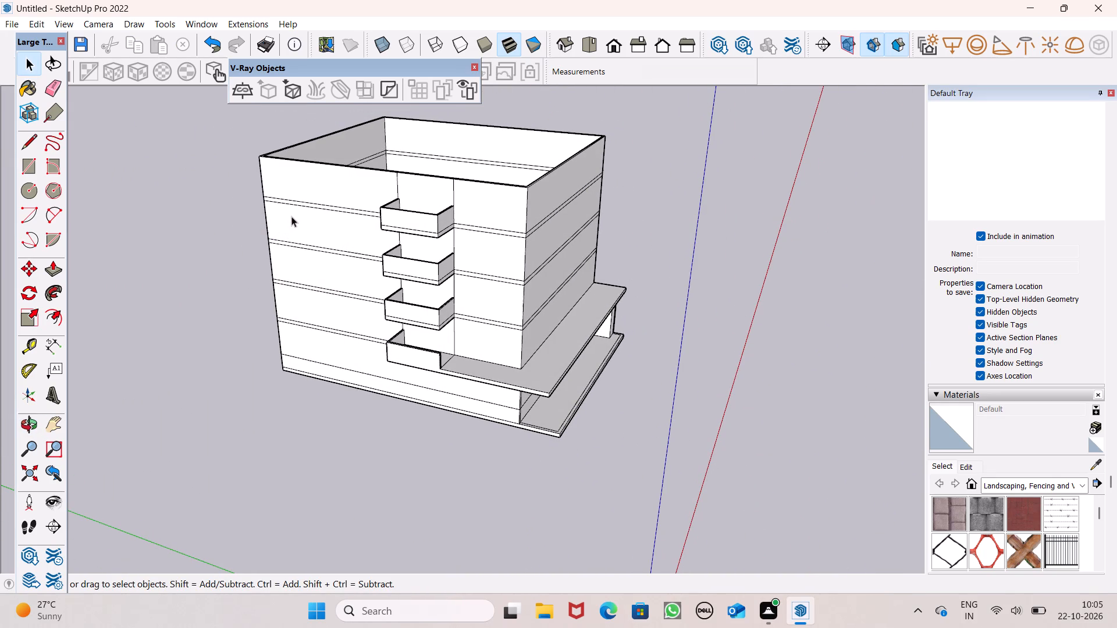
{"action": "scroll", "coordinate": [468, 306], "scroll_direction": "up", "scroll_amount": 2}
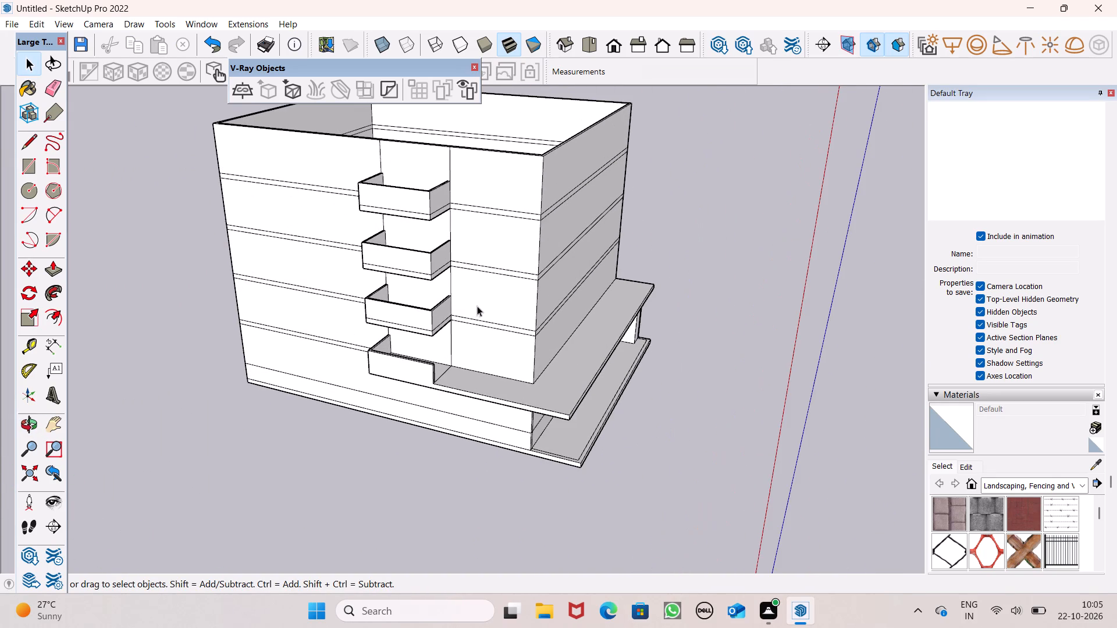
{"action": "scroll", "coordinate": [478, 302], "scroll_direction": "down", "scroll_amount": 1}
{"action": "middle_click_drag", "start_coordinate": [493, 329], "coordinate": [388, 366]}
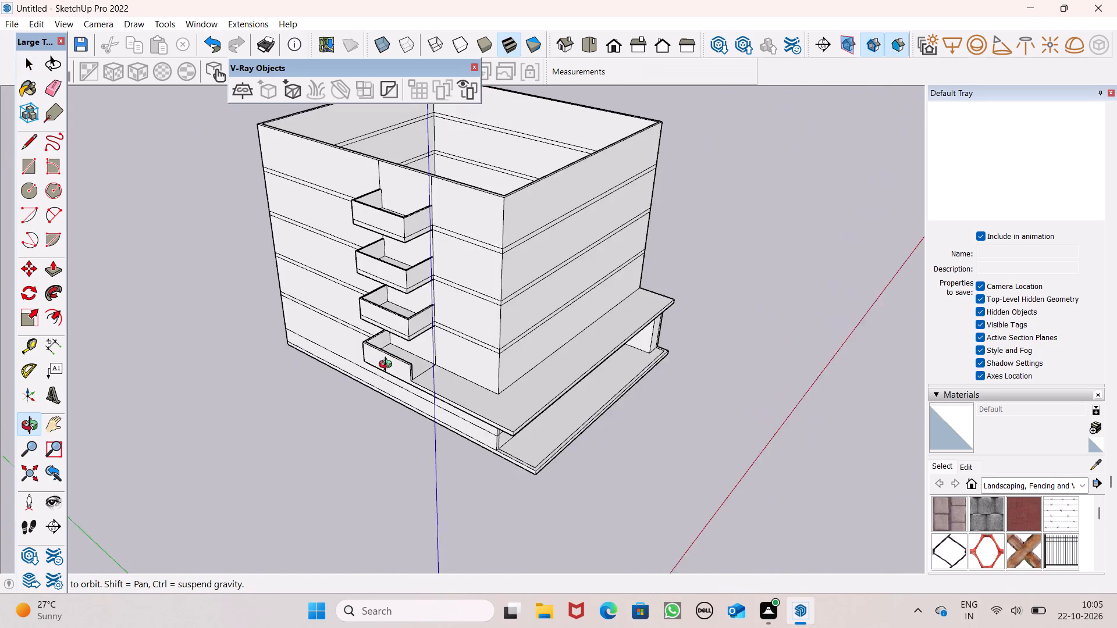
{"action": "middle_click_drag", "start_coordinate": [388, 366], "coordinate": [531, 287]}
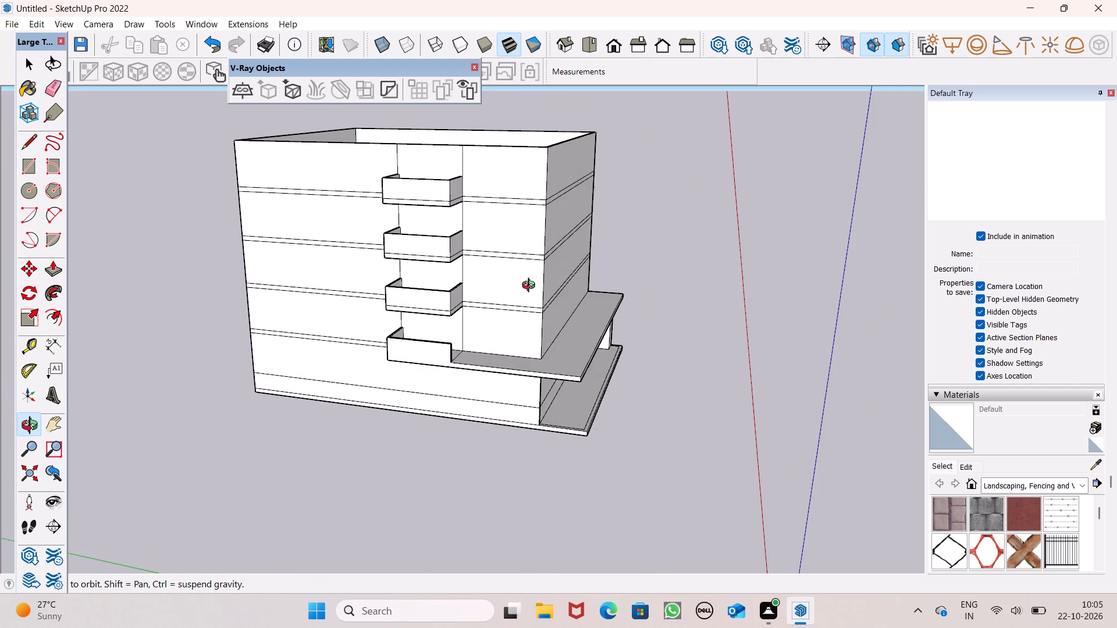
{"action": "middle_click_drag", "start_coordinate": [531, 287], "coordinate": [91, 295]}
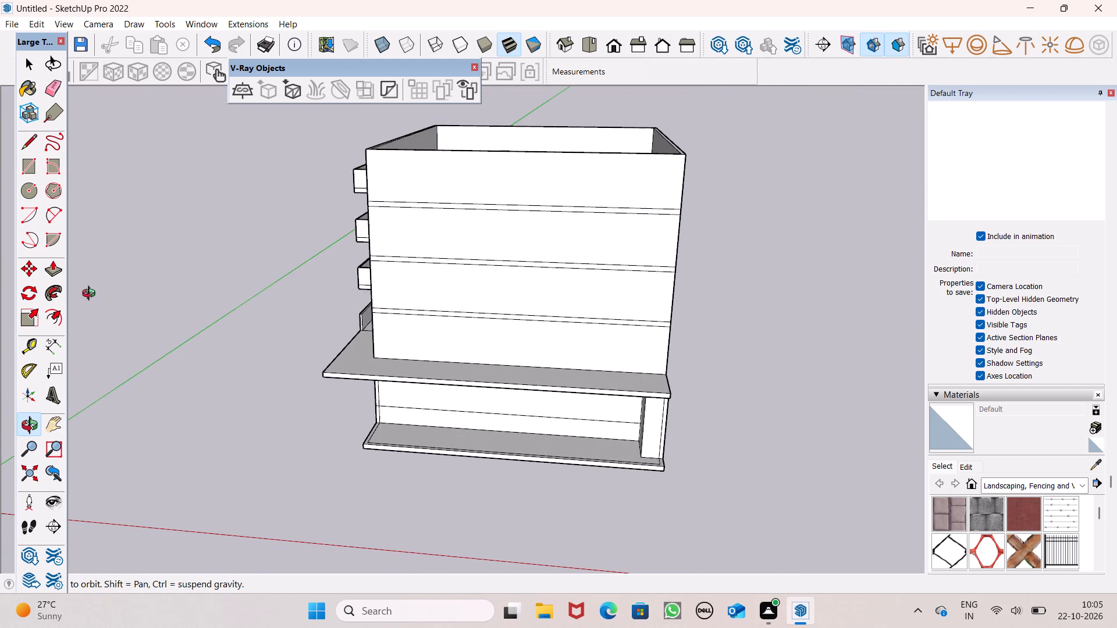
{"action": "middle_click_drag", "start_coordinate": [91, 295], "coordinate": [27, 217]}
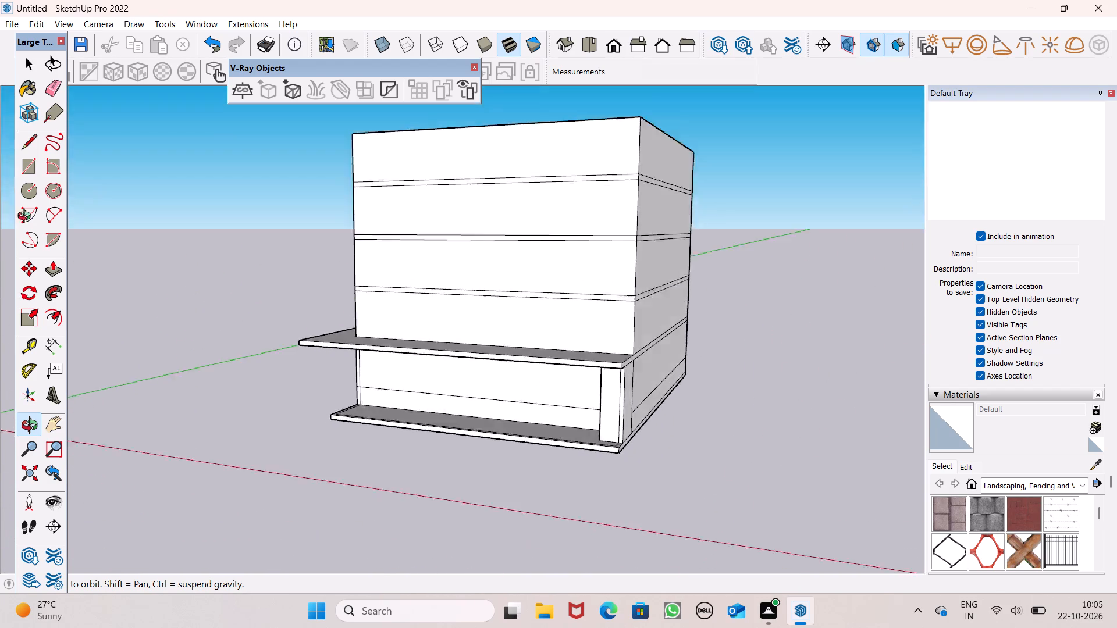
{"action": "middle_click_drag", "start_coordinate": [27, 217], "coordinate": [231, 254]}
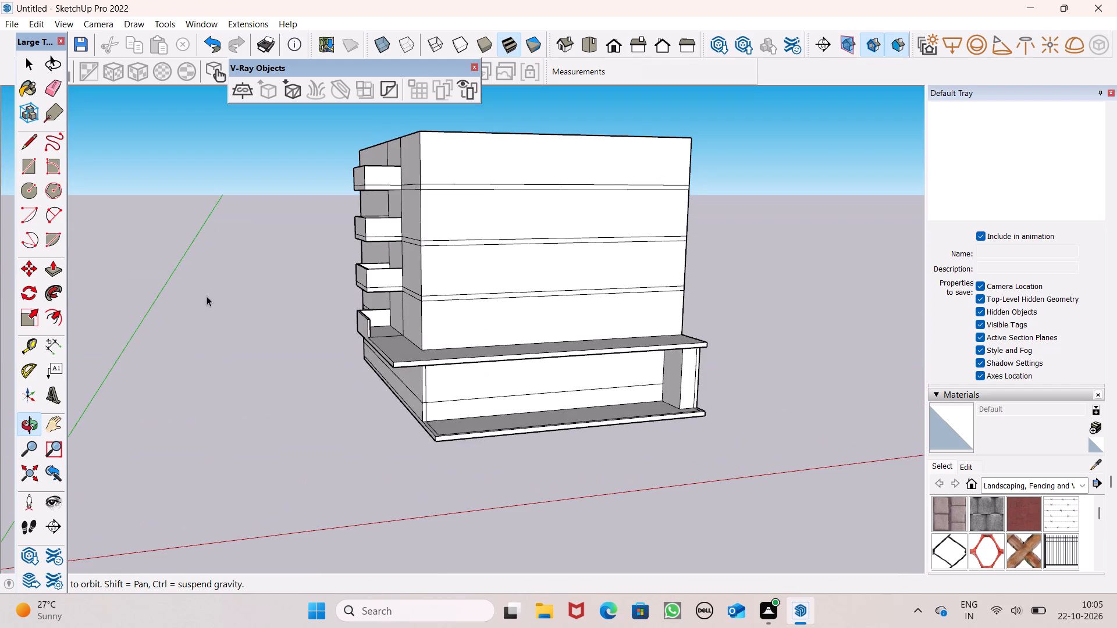
{"action": "scroll", "coordinate": [248, 251], "scroll_direction": "down", "scroll_amount": 2}
{"action": "scroll", "coordinate": [575, 357], "scroll_direction": "up", "scroll_amount": 1}
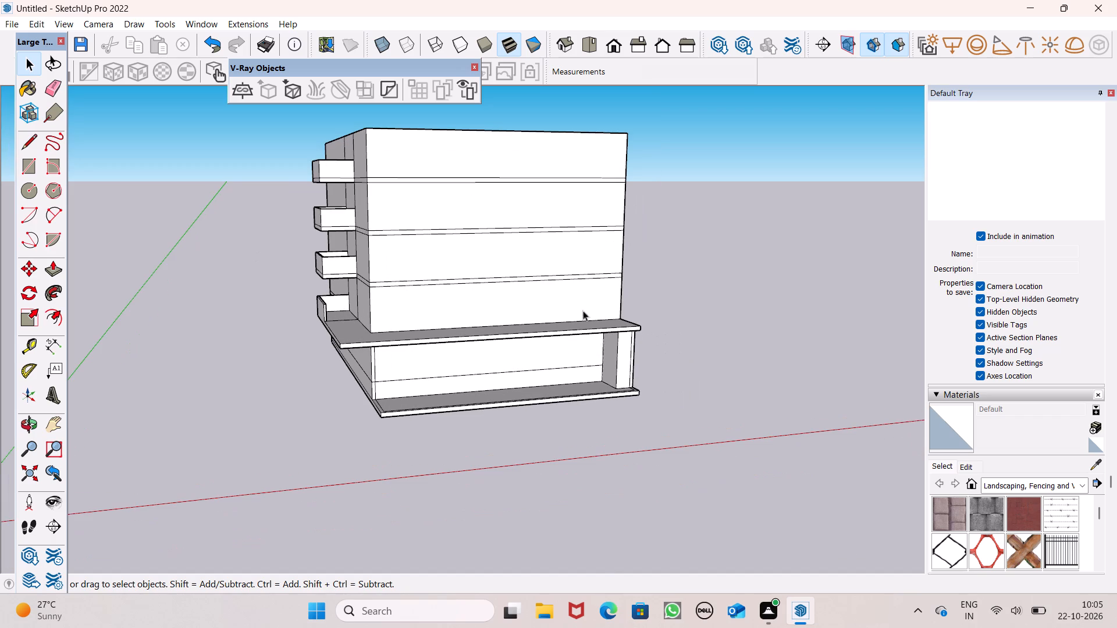
{"action": "scroll", "coordinate": [523, 286], "scroll_direction": "down", "scroll_amount": 3}
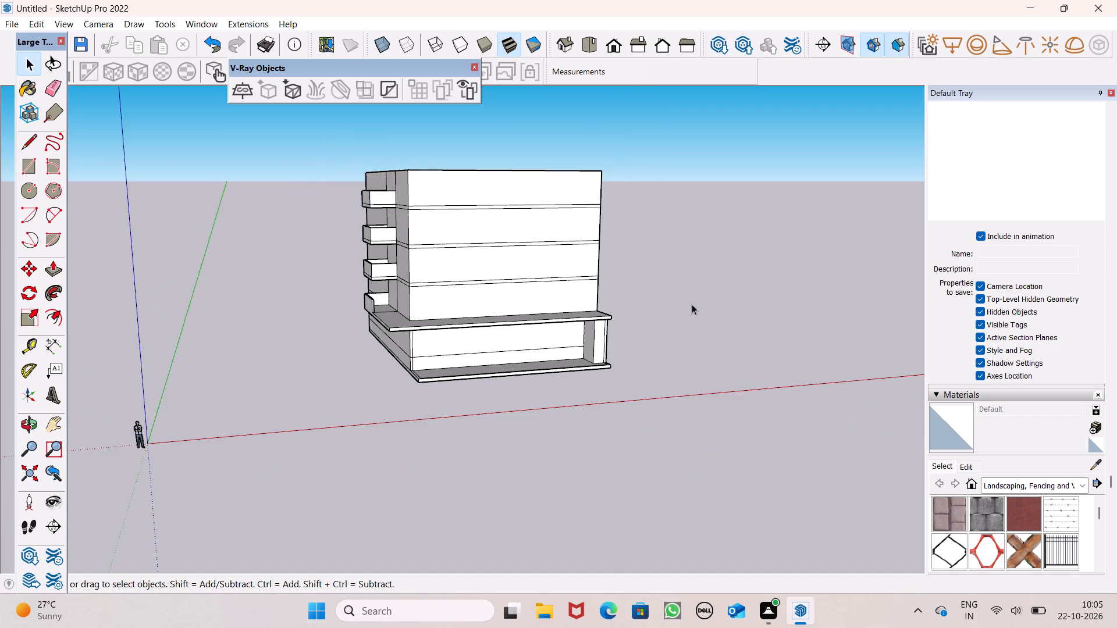
{"action": "middle_click_drag", "start_coordinate": [692, 319], "coordinate": [728, 392]}
{"action": "scroll", "coordinate": [729, 381], "scroll_direction": "down", "scroll_amount": 3}
{"action": "scroll", "coordinate": [725, 257], "scroll_direction": "down", "scroll_amount": 2}
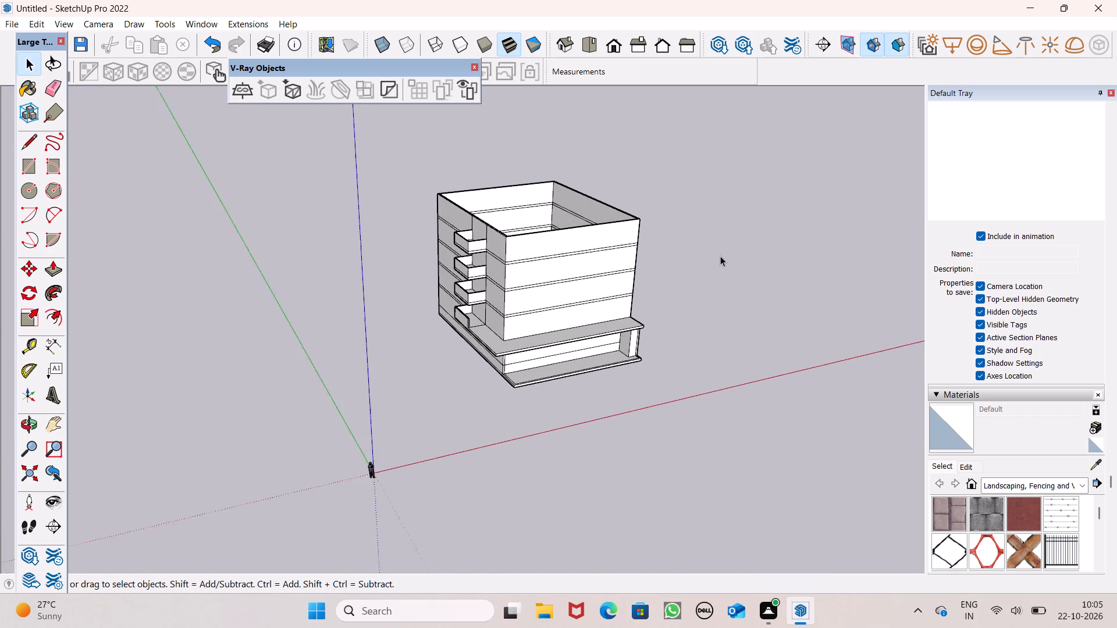
{"action": "scroll", "coordinate": [720, 256], "scroll_direction": "down", "scroll_amount": 1}
{"action": "middle_click_drag", "start_coordinate": [628, 337], "coordinate": [540, 345]}
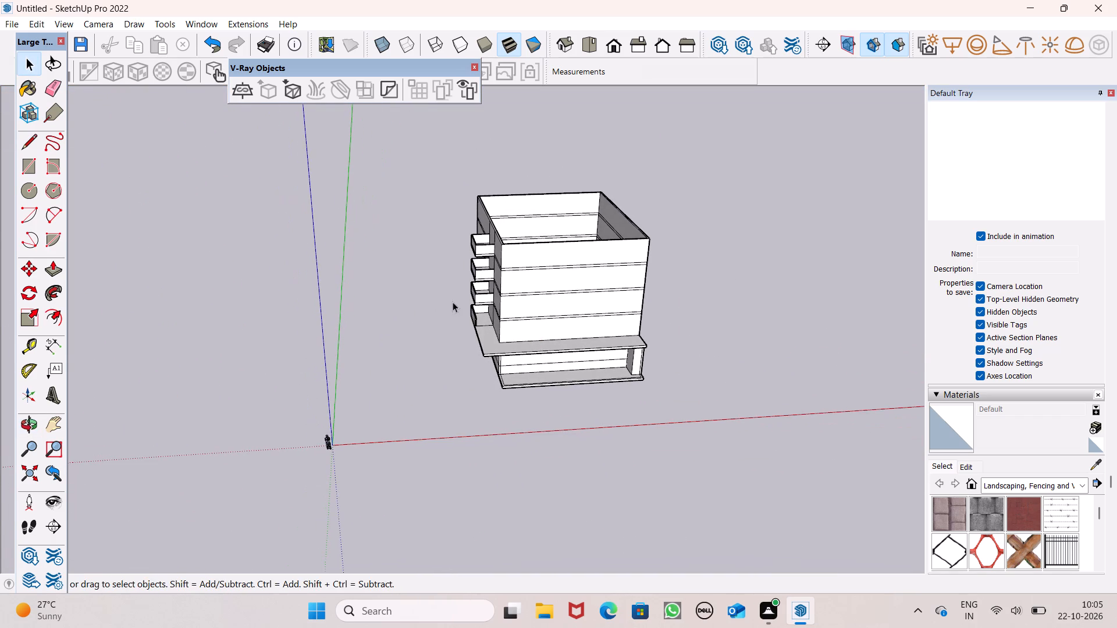
{"action": "middle_click_drag", "start_coordinate": [453, 302], "coordinate": [513, 284]}
{"action": "middle_click", "coordinate": [513, 284]}
{"action": "middle_click_drag", "start_coordinate": [500, 322], "coordinate": [861, 312]}
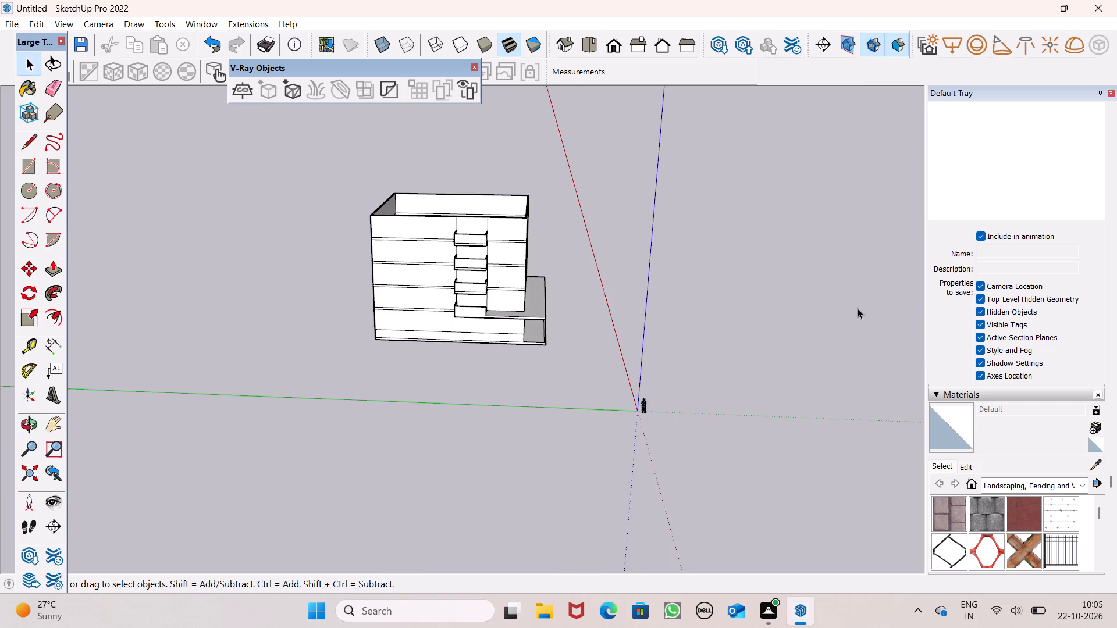
{"action": "scroll", "coordinate": [549, 256], "scroll_direction": "up", "scroll_amount": 13}
{"action": "middle_click", "coordinate": [553, 274]}
{"action": "scroll", "coordinate": [553, 286], "scroll_direction": "down", "scroll_amount": 4}
{"action": "middle_click_drag", "start_coordinate": [630, 326], "coordinate": [362, 374]}
{"action": "scroll", "coordinate": [361, 351], "scroll_direction": "up", "scroll_amount": 4}
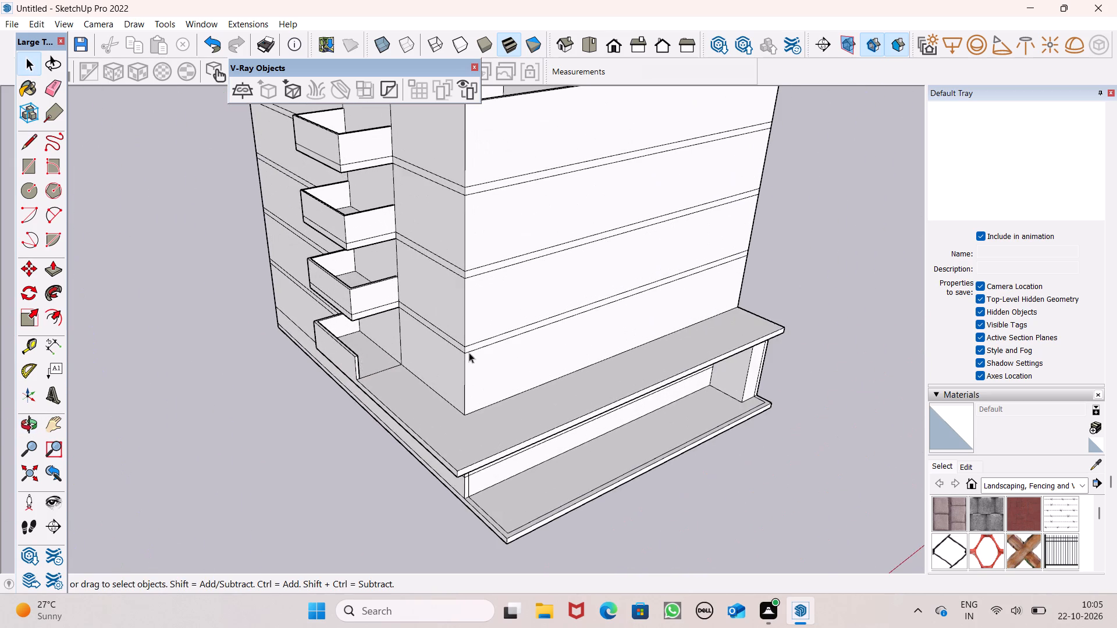
{"action": "scroll", "coordinate": [469, 367], "scroll_direction": "down", "scroll_amount": 4}
{"action": "middle_click_drag", "start_coordinate": [506, 368], "coordinate": [372, 395]}
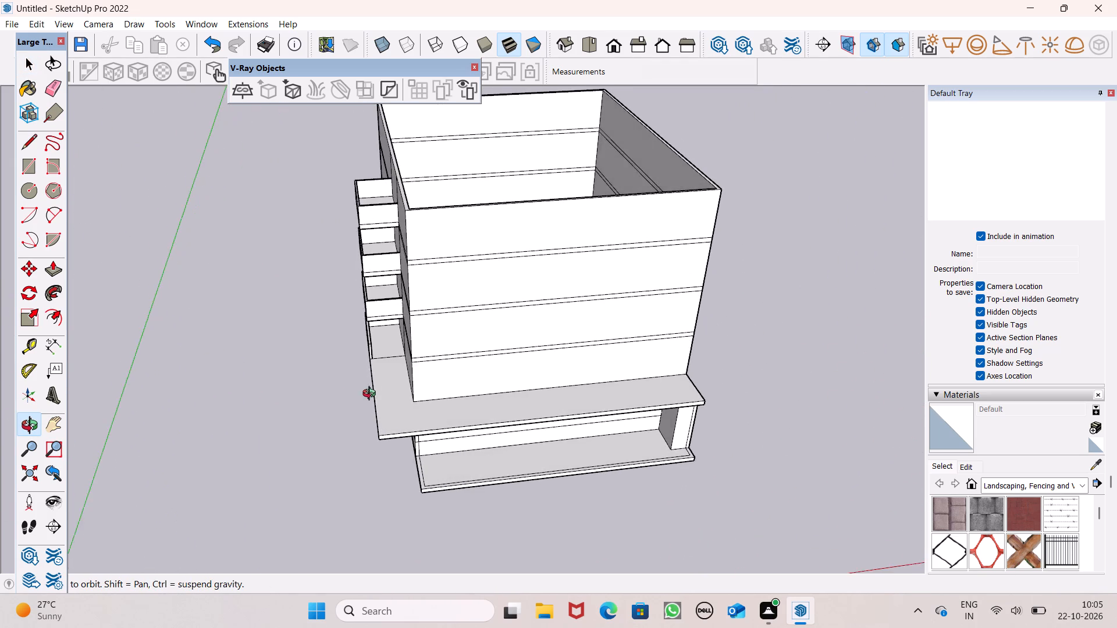
{"action": "middle_click_drag", "start_coordinate": [372, 395], "coordinate": [379, 397]}
{"action": "scroll", "coordinate": [383, 392], "scroll_direction": "up", "scroll_amount": 1}
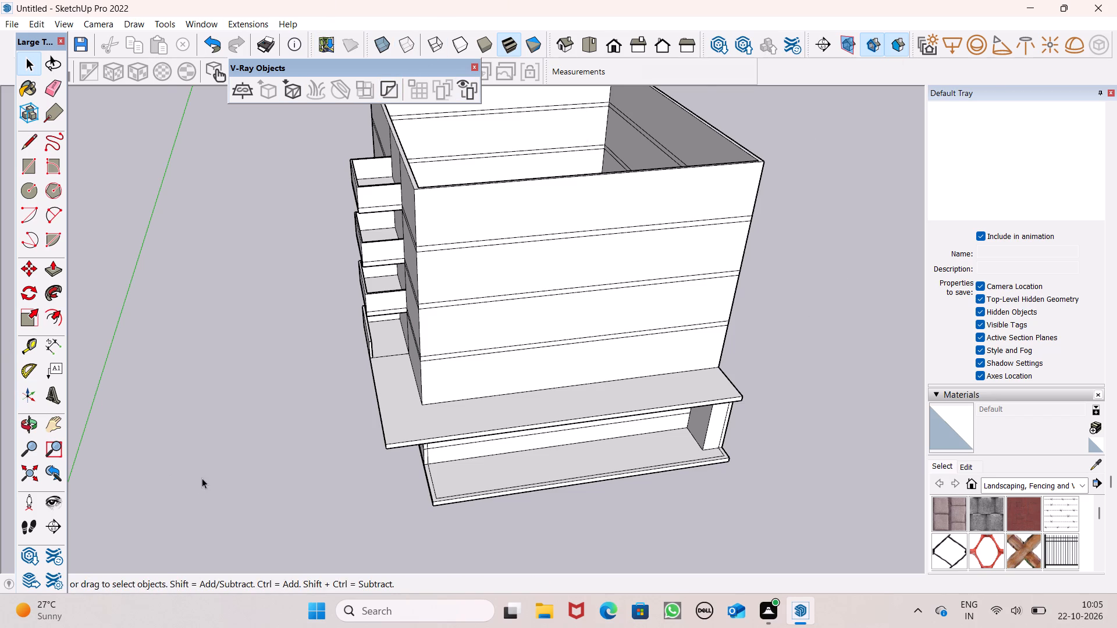
{"action": "middle_click_drag", "start_coordinate": [396, 497], "coordinate": [763, 431]}
{"action": "scroll", "coordinate": [425, 387], "scroll_direction": "down", "scroll_amount": 3}
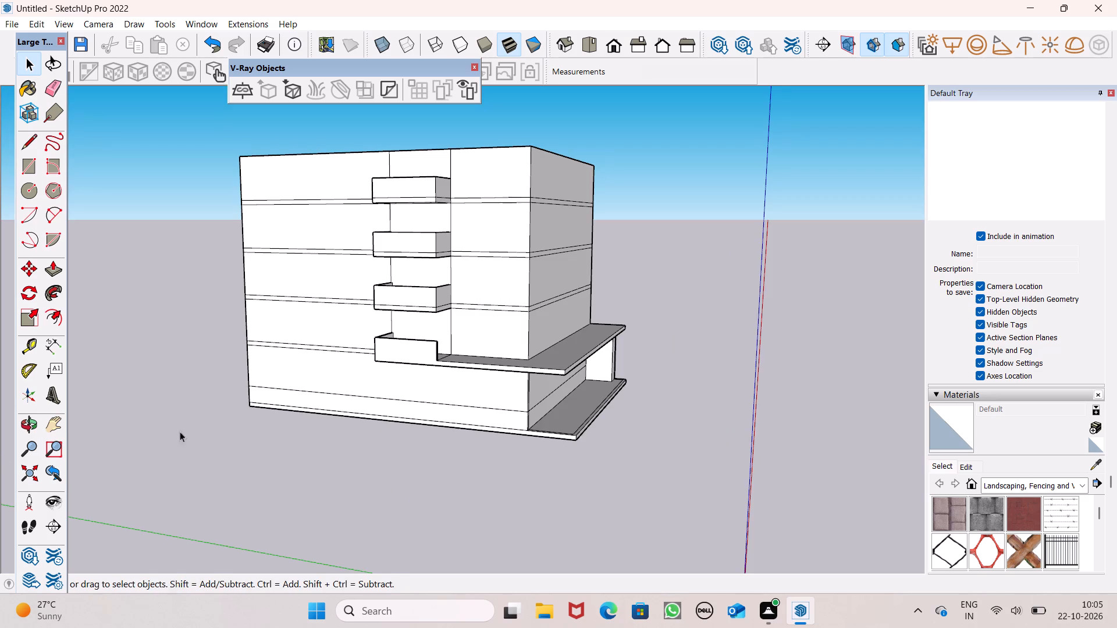
{"action": "scroll", "coordinate": [731, 429], "scroll_direction": "up", "scroll_amount": 4}
{"action": "scroll", "coordinate": [731, 429], "scroll_direction": "down", "scroll_amount": 3}
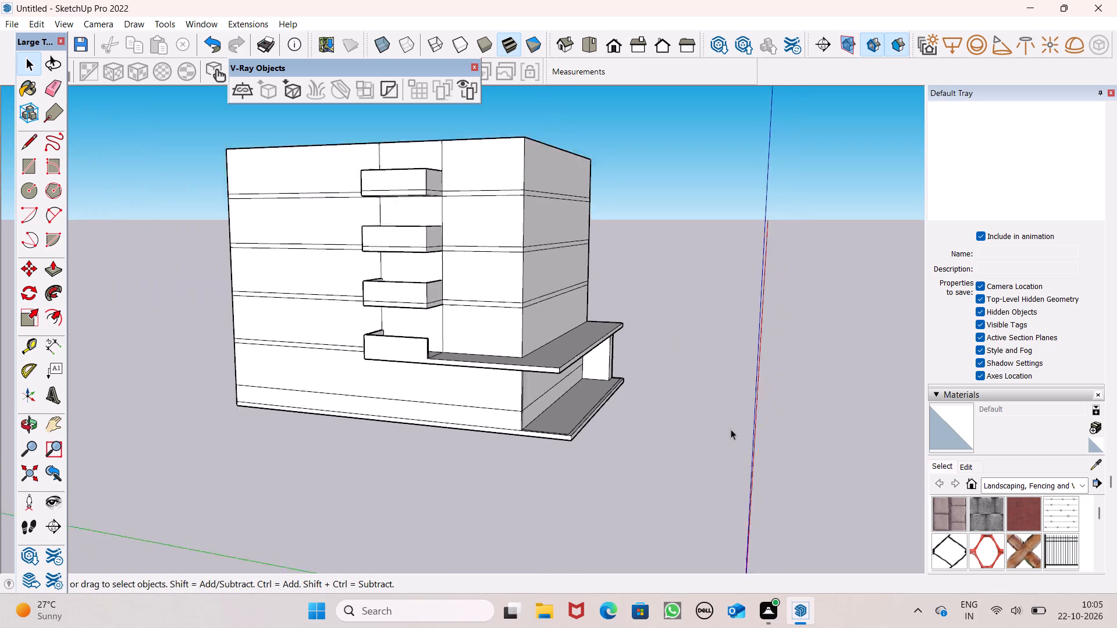
{"action": "scroll", "coordinate": [731, 429], "scroll_direction": "down", "scroll_amount": 2}
{"action": "middle_click_drag", "start_coordinate": [727, 433], "coordinate": [606, 506]}
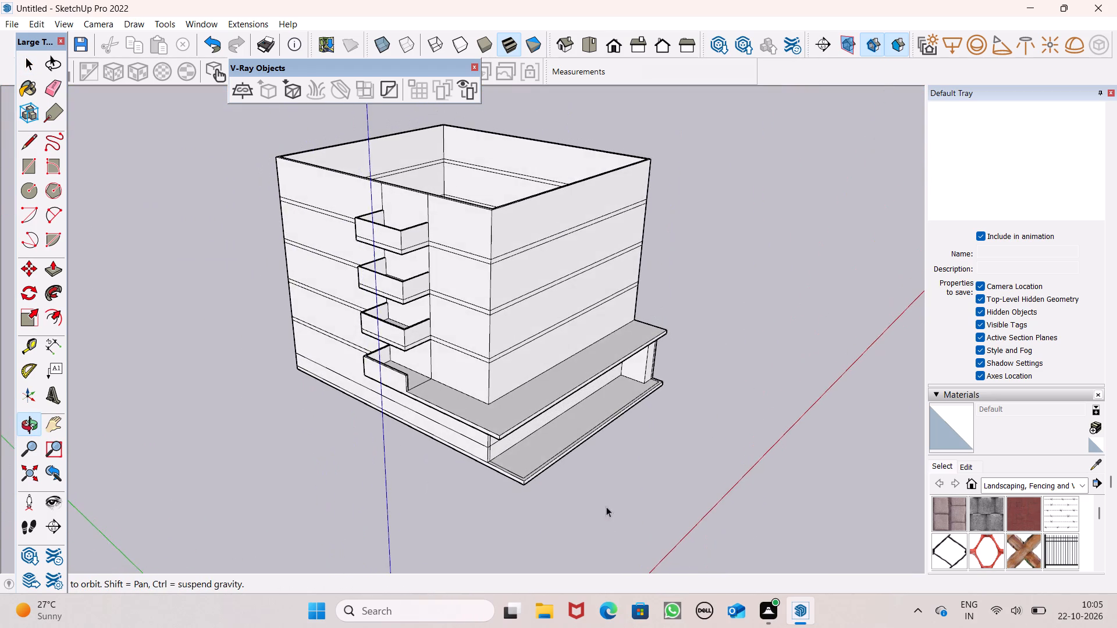
{"action": "middle_click_drag", "start_coordinate": [606, 506], "coordinate": [615, 519]}
{"action": "scroll", "coordinate": [522, 448], "scroll_direction": "up", "scroll_amount": 2}
{"action": "scroll", "coordinate": [476, 432], "scroll_direction": "down", "scroll_amount": 3}
{"action": "middle_click_drag", "start_coordinate": [437, 456], "coordinate": [429, 514]}
{"action": "scroll", "coordinate": [383, 423], "scroll_direction": "up", "scroll_amount": 6}
{"action": "scroll", "coordinate": [384, 422], "scroll_direction": "down", "scroll_amount": 4}
{"action": "middle_click_drag", "start_coordinate": [419, 441], "coordinate": [529, 501]}
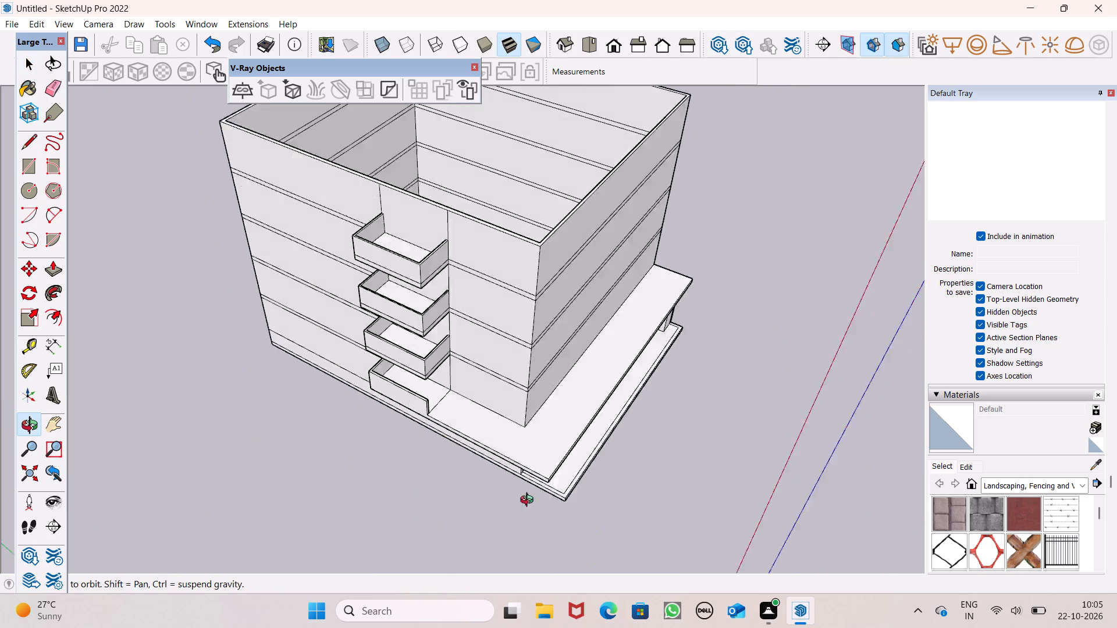
{"action": "middle_click_drag", "start_coordinate": [529, 501], "coordinate": [607, 475]}
{"action": "scroll", "coordinate": [584, 501], "scroll_direction": "down", "scroll_amount": 2}
{"action": "middle_click_drag", "start_coordinate": [581, 508], "coordinate": [620, 571]}
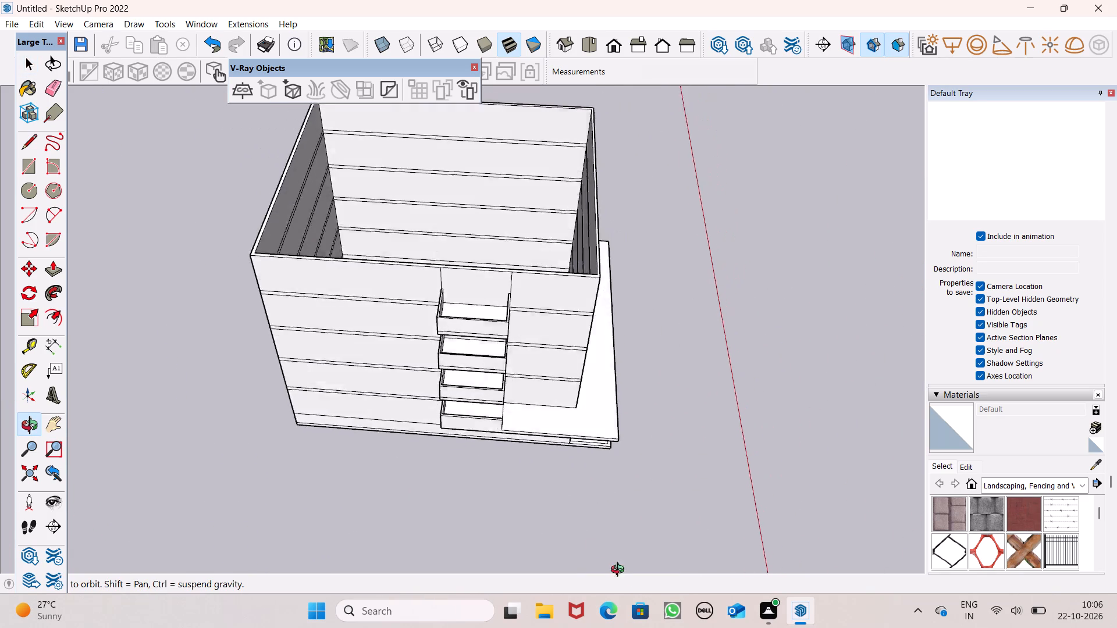
{"action": "middle_click_drag", "start_coordinate": [620, 571], "coordinate": [676, 622]}
{"action": "middle_click_drag", "start_coordinate": [632, 569], "coordinate": [488, 369]}
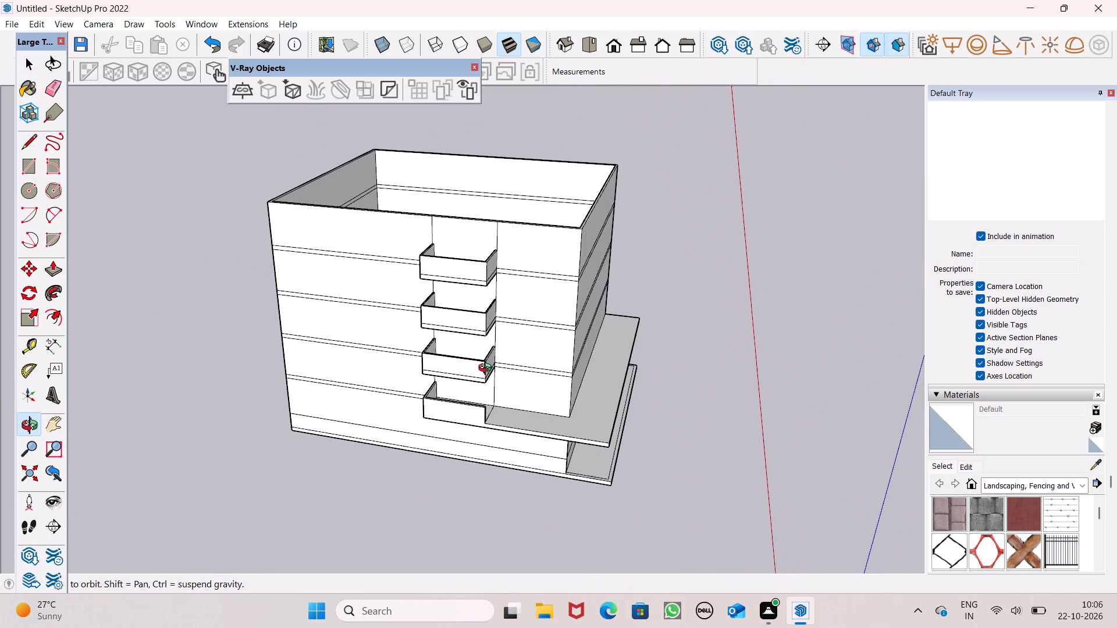
{"action": "middle_click_drag", "start_coordinate": [488, 369], "coordinate": [550, 334]}
{"action": "scroll", "coordinate": [558, 290], "scroll_direction": "up", "scroll_amount": 4}
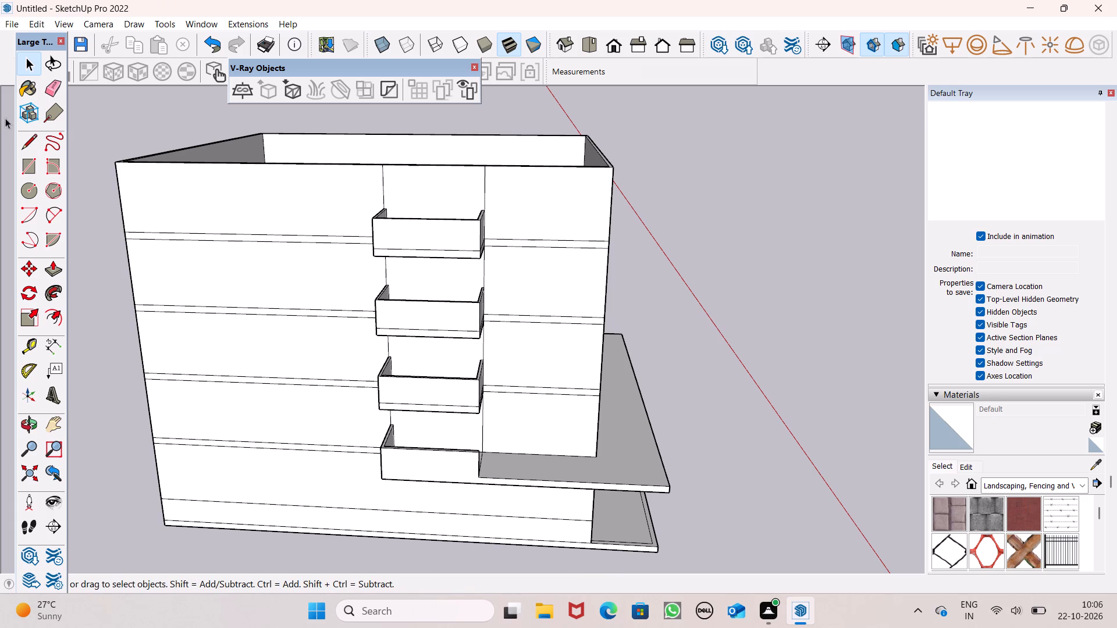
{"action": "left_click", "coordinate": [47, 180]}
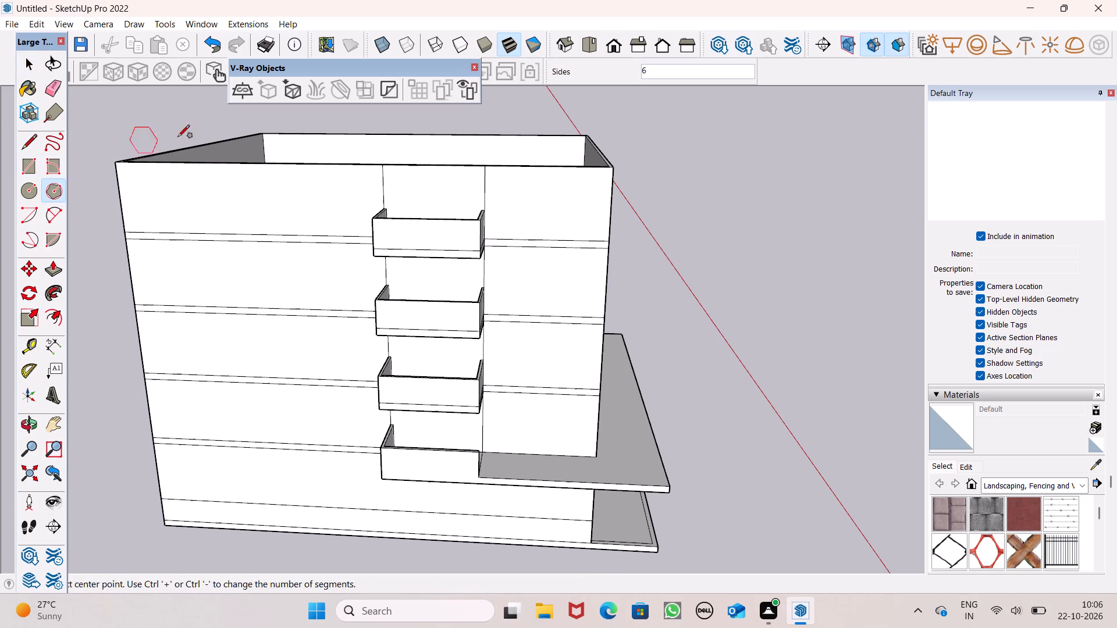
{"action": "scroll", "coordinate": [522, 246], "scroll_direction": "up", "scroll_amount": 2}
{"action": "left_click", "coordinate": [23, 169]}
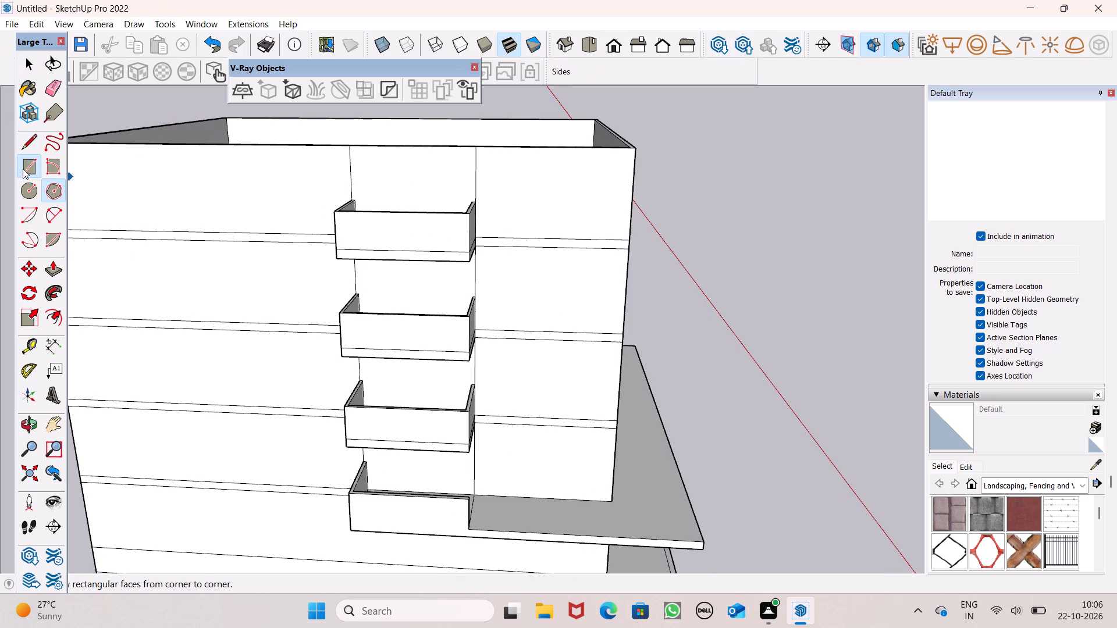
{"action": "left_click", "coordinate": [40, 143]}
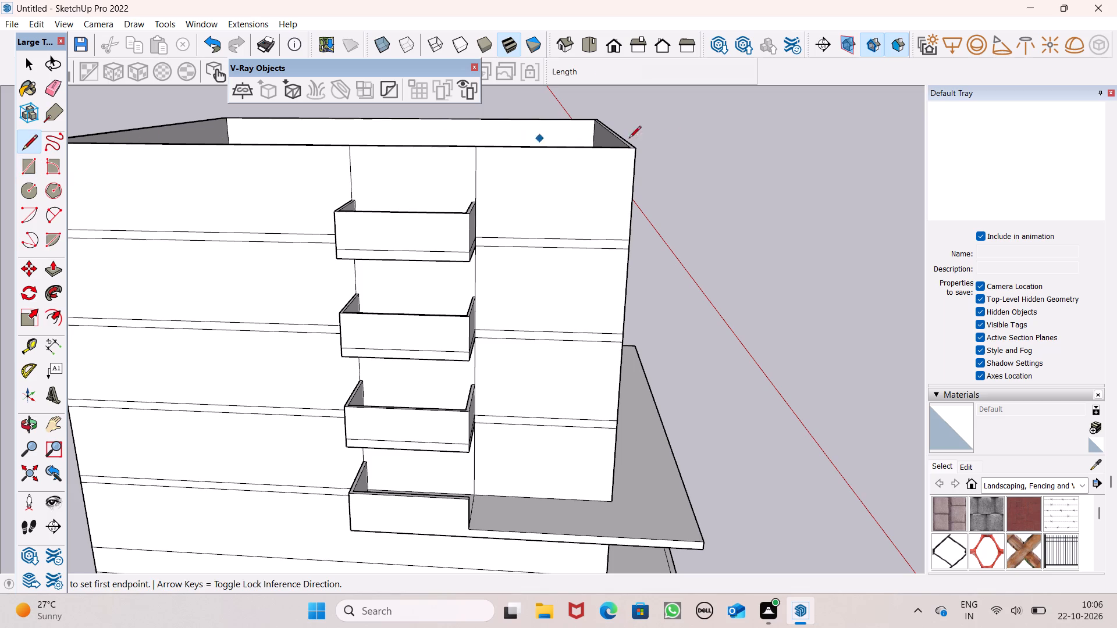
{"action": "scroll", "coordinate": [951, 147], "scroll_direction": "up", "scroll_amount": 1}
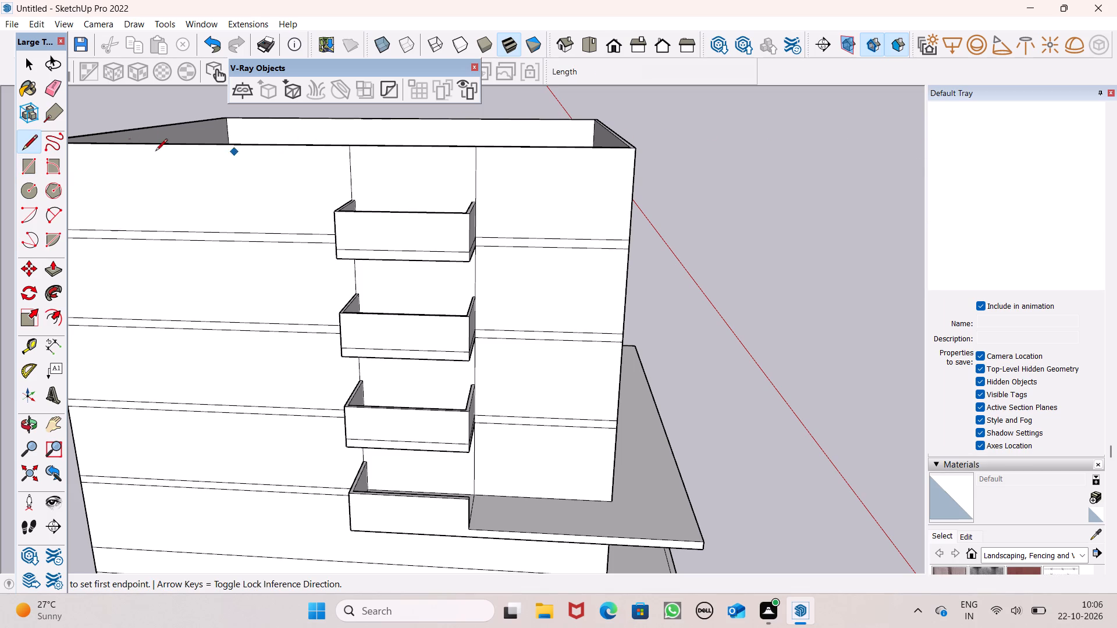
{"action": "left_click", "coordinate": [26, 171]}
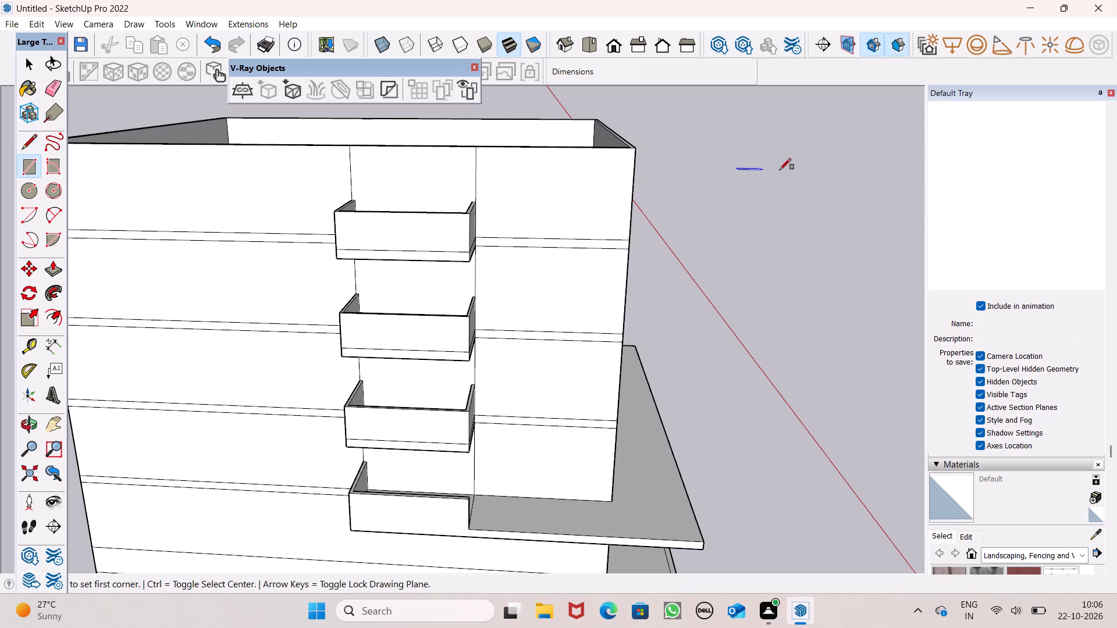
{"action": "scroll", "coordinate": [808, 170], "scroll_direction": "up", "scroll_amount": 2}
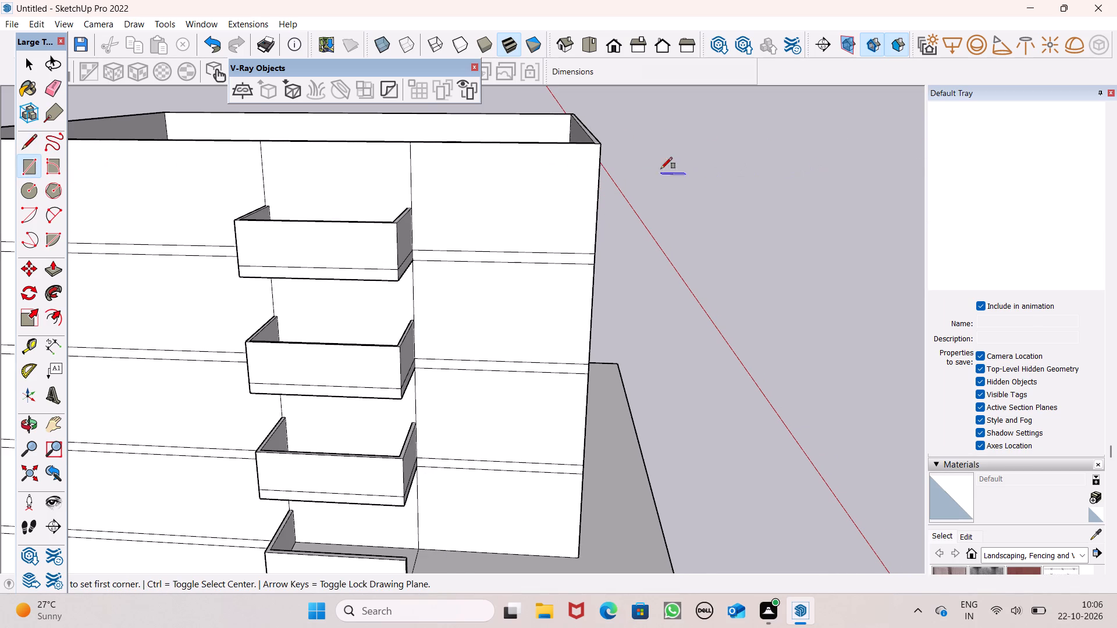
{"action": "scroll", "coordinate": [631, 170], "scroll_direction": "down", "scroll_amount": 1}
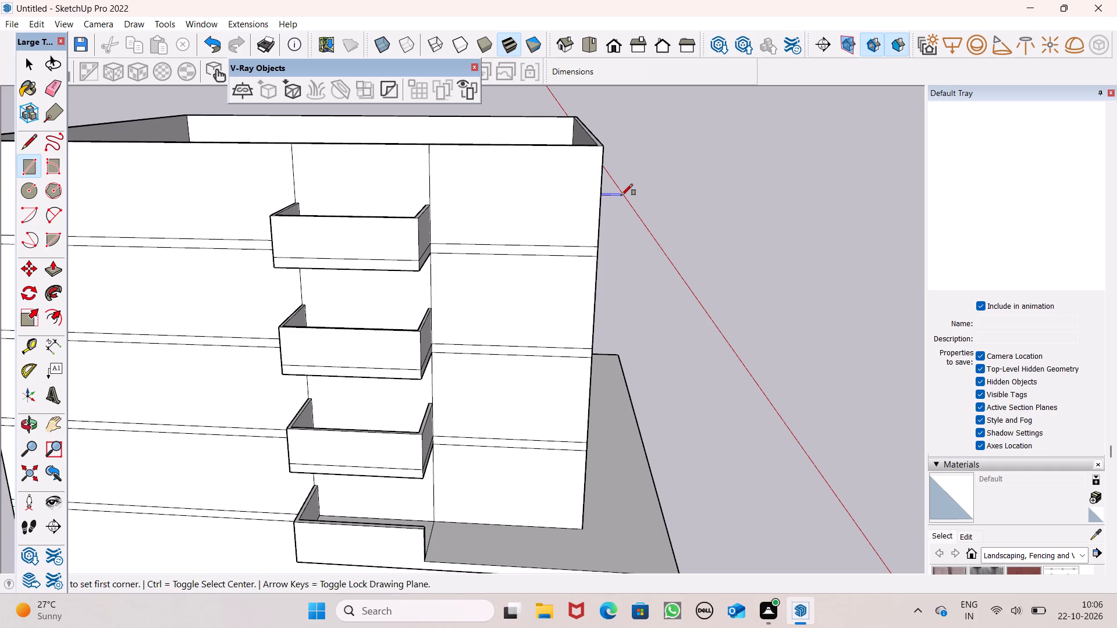
Erase the horizontal floor-band lines on the balcony-side wall between the balcony bay and the corner above the projecting slab.
{"action": "scroll", "coordinate": [621, 195], "scroll_direction": "up", "scroll_amount": 1}
{"action": "middle_click_drag", "start_coordinate": [622, 195], "coordinate": [670, 138]}
{"action": "scroll", "coordinate": [661, 149], "scroll_direction": "up", "scroll_amount": 1}
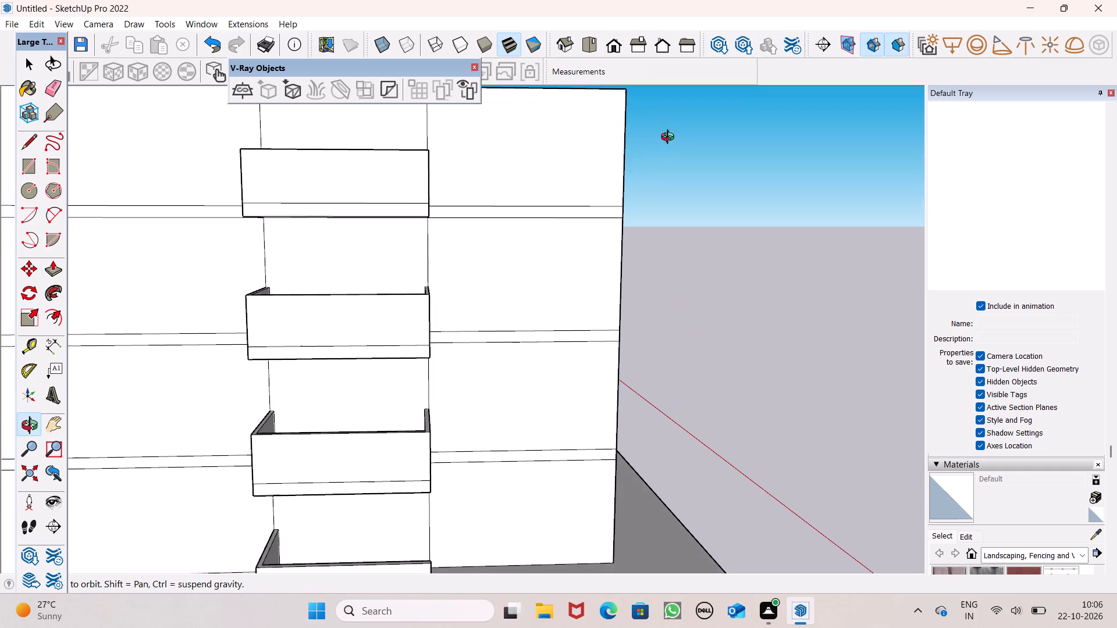
{"action": "middle_click_drag", "start_coordinate": [670, 138], "coordinate": [671, 138]}
{"action": "scroll", "coordinate": [581, 130], "scroll_direction": "up", "scroll_amount": 5}
{"action": "scroll", "coordinate": [579, 133], "scroll_direction": "down", "scroll_amount": 5}
{"action": "scroll", "coordinate": [537, 216], "scroll_direction": "down", "scroll_amount": 7}
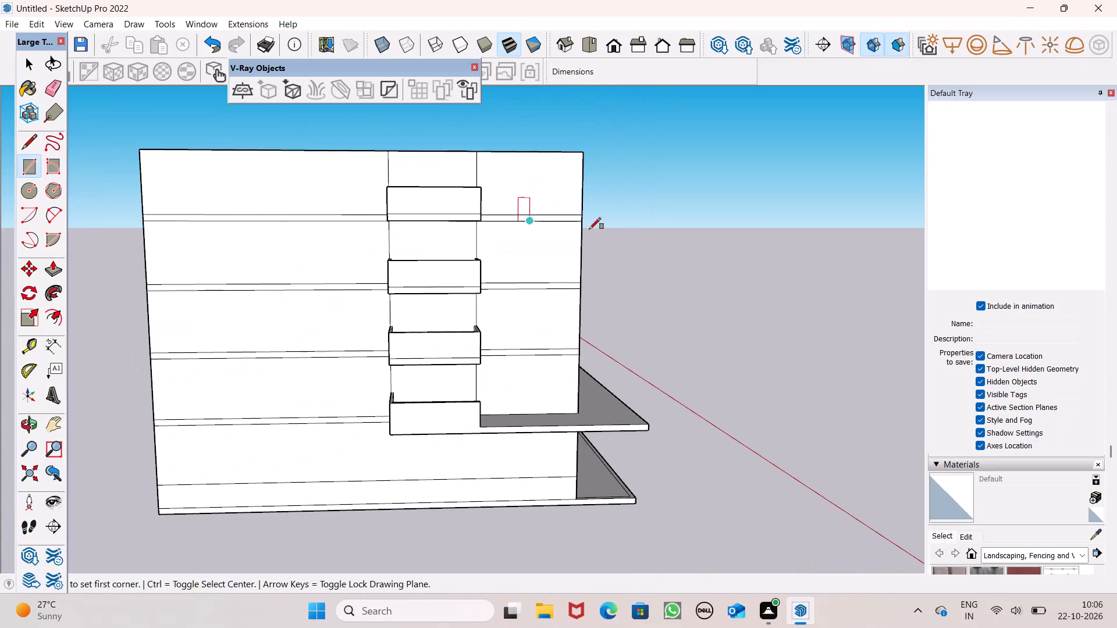
{"action": "middle_click_drag", "start_coordinate": [625, 229], "coordinate": [609, 248]}
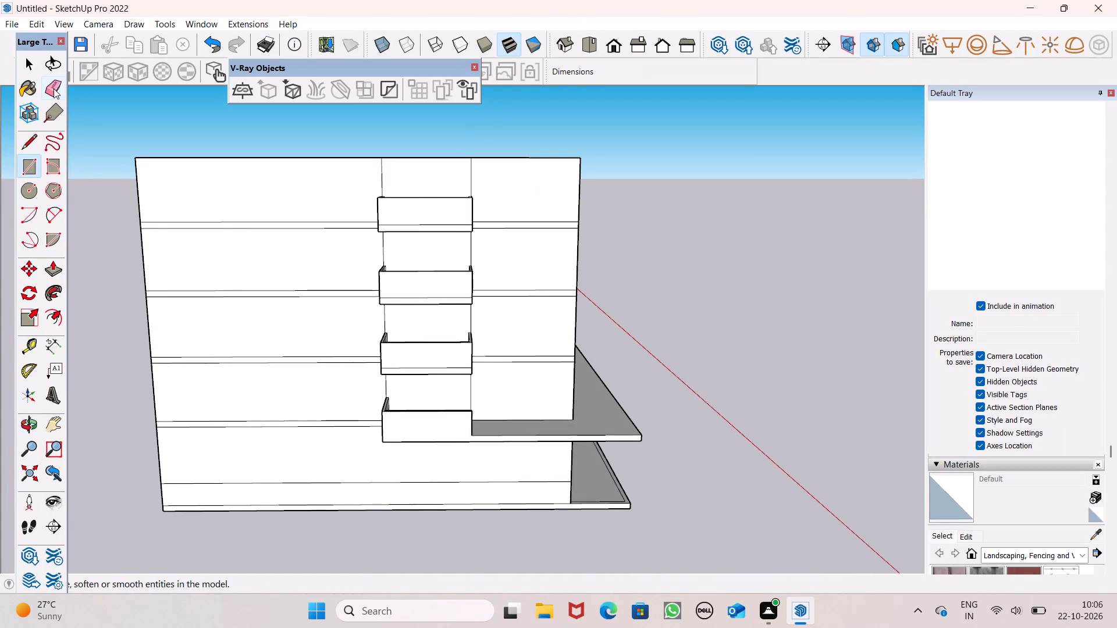
{"action": "left_click_drag", "start_coordinate": [55, 88], "coordinate": [60, 91]}
{"action": "scroll", "coordinate": [447, 196], "scroll_direction": "up", "scroll_amount": 5}
{"action": "left_click_drag", "start_coordinate": [521, 213], "coordinate": [571, 377]}
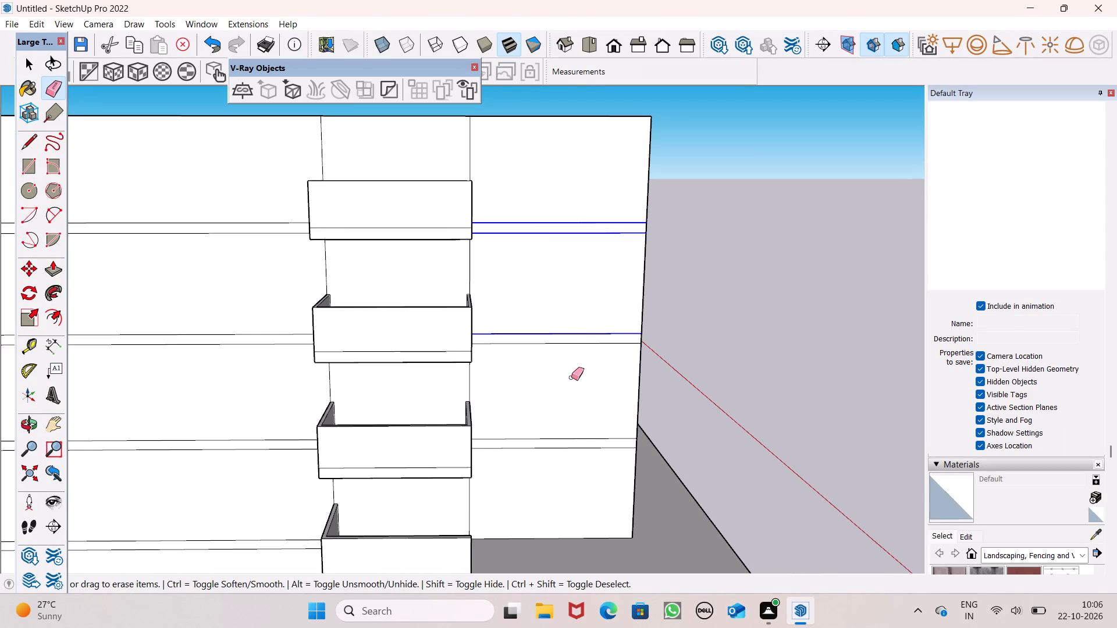
{"action": "left_click_drag", "start_coordinate": [571, 377], "coordinate": [580, 449]}
{"action": "scroll", "coordinate": [627, 258], "scroll_direction": "down", "scroll_amount": 6}
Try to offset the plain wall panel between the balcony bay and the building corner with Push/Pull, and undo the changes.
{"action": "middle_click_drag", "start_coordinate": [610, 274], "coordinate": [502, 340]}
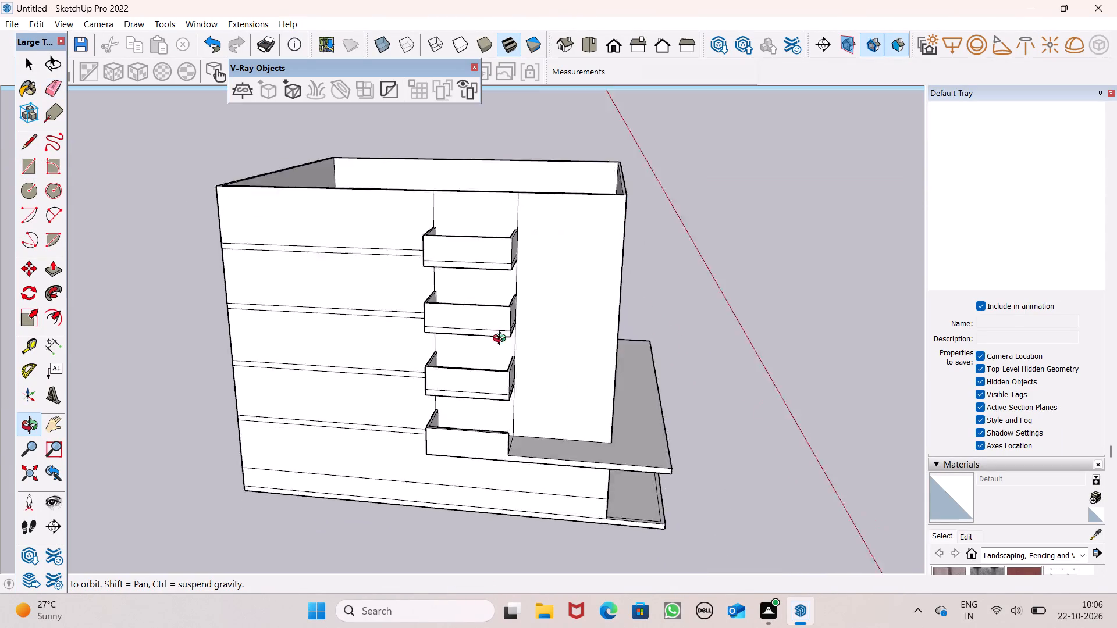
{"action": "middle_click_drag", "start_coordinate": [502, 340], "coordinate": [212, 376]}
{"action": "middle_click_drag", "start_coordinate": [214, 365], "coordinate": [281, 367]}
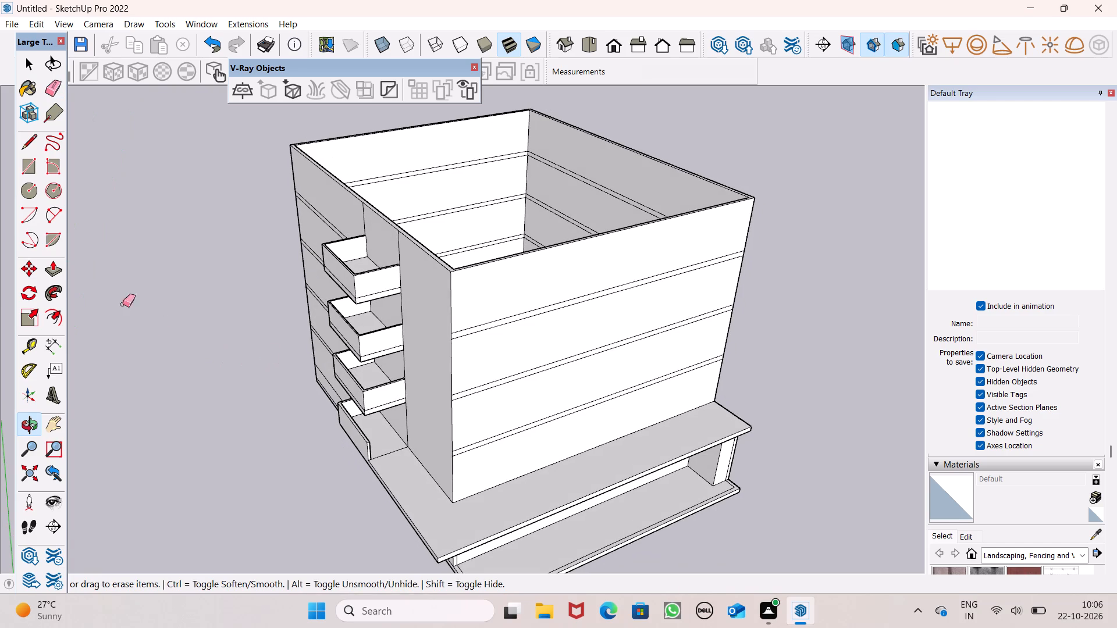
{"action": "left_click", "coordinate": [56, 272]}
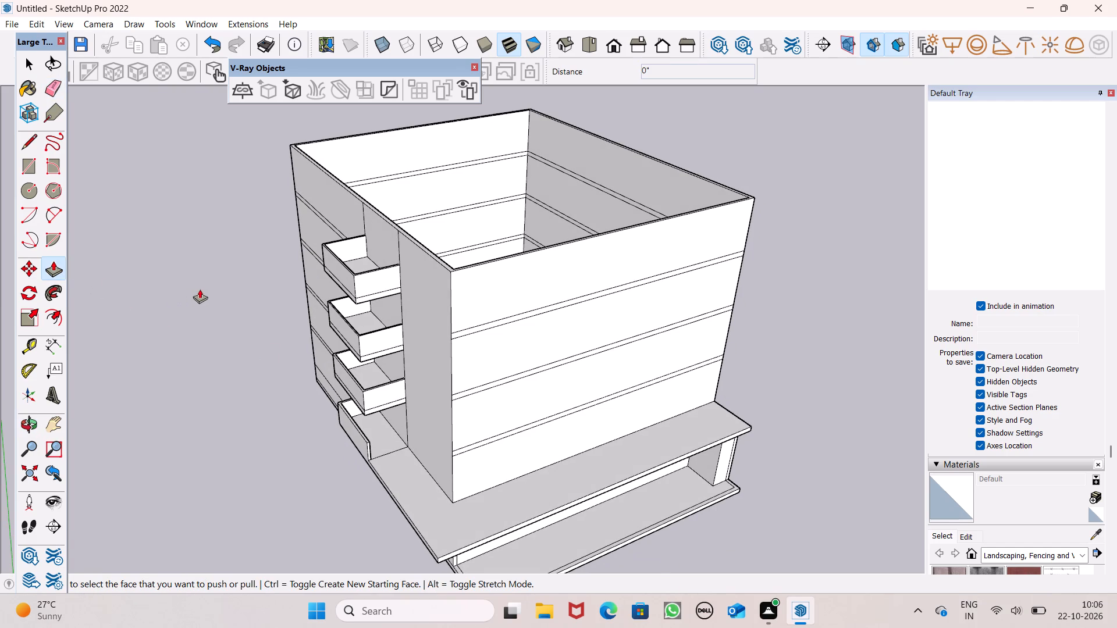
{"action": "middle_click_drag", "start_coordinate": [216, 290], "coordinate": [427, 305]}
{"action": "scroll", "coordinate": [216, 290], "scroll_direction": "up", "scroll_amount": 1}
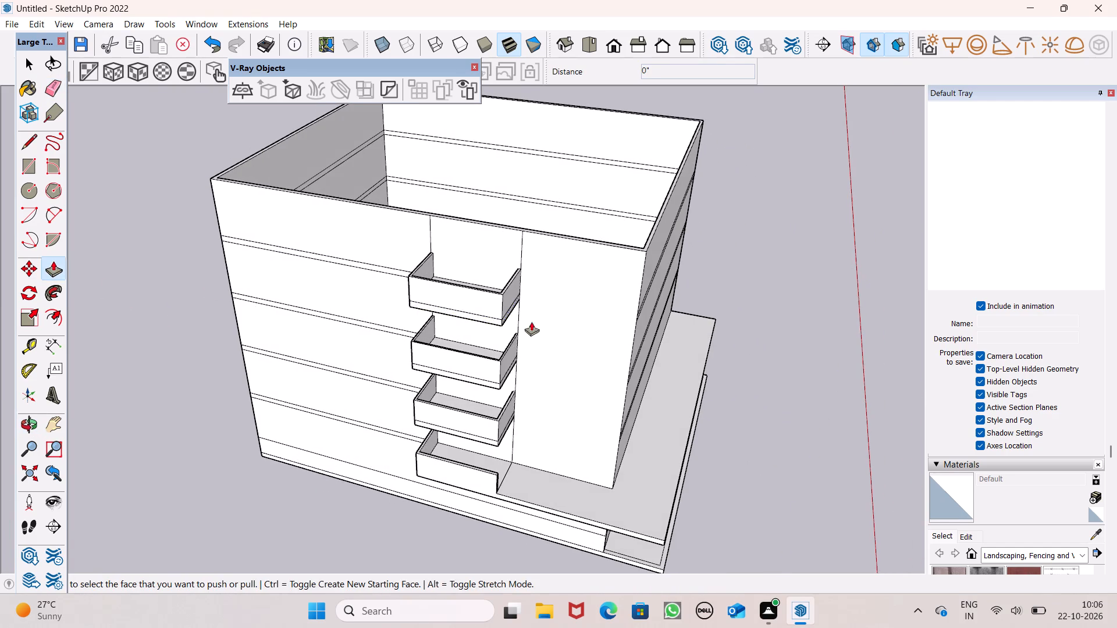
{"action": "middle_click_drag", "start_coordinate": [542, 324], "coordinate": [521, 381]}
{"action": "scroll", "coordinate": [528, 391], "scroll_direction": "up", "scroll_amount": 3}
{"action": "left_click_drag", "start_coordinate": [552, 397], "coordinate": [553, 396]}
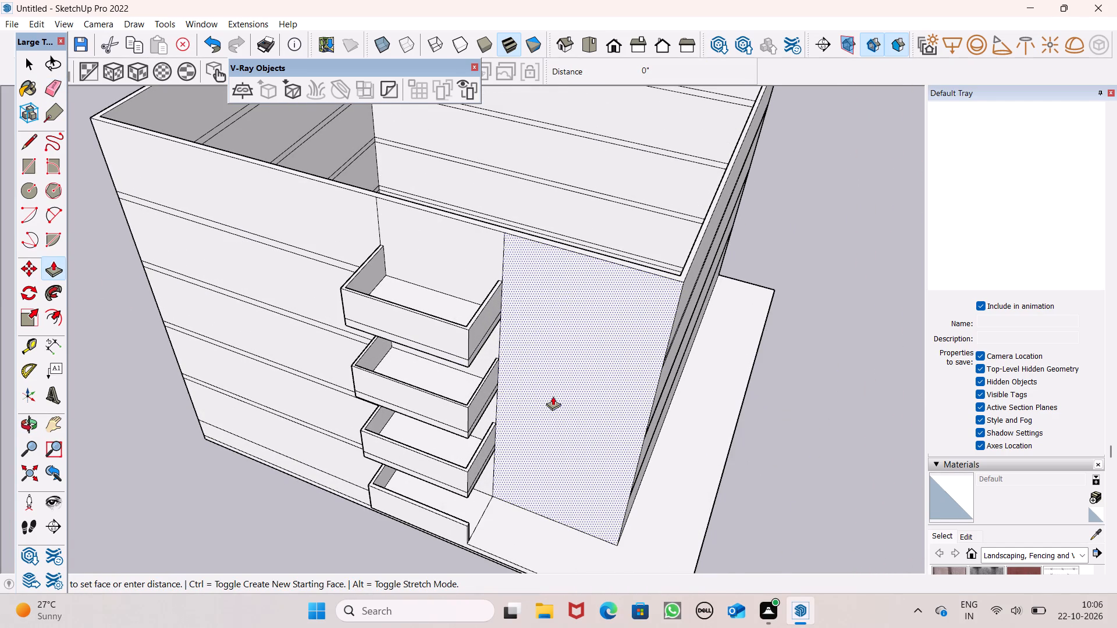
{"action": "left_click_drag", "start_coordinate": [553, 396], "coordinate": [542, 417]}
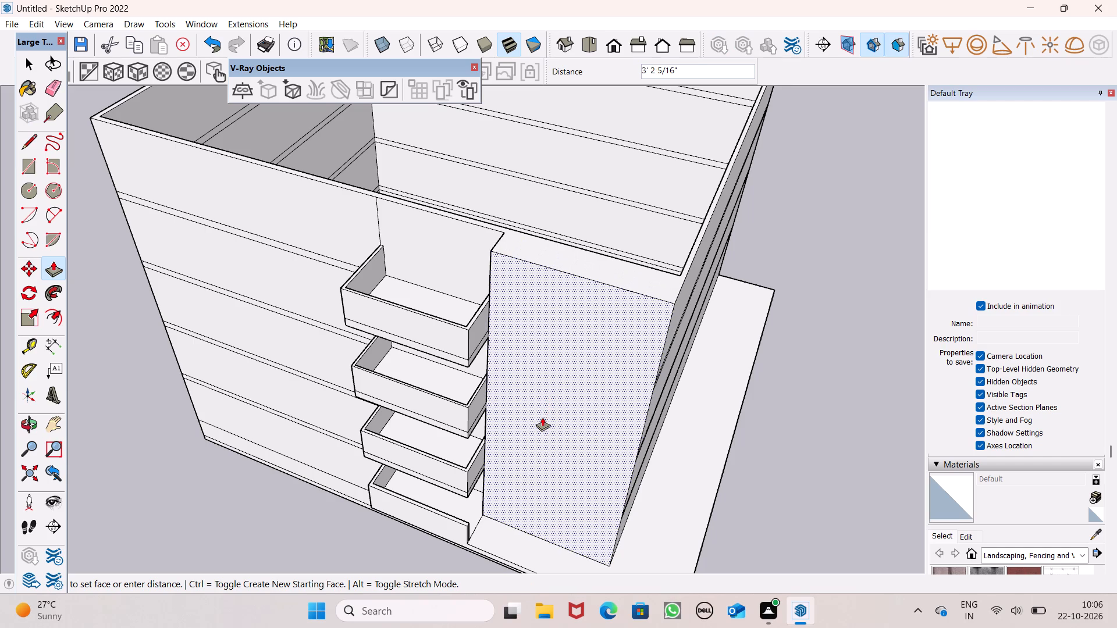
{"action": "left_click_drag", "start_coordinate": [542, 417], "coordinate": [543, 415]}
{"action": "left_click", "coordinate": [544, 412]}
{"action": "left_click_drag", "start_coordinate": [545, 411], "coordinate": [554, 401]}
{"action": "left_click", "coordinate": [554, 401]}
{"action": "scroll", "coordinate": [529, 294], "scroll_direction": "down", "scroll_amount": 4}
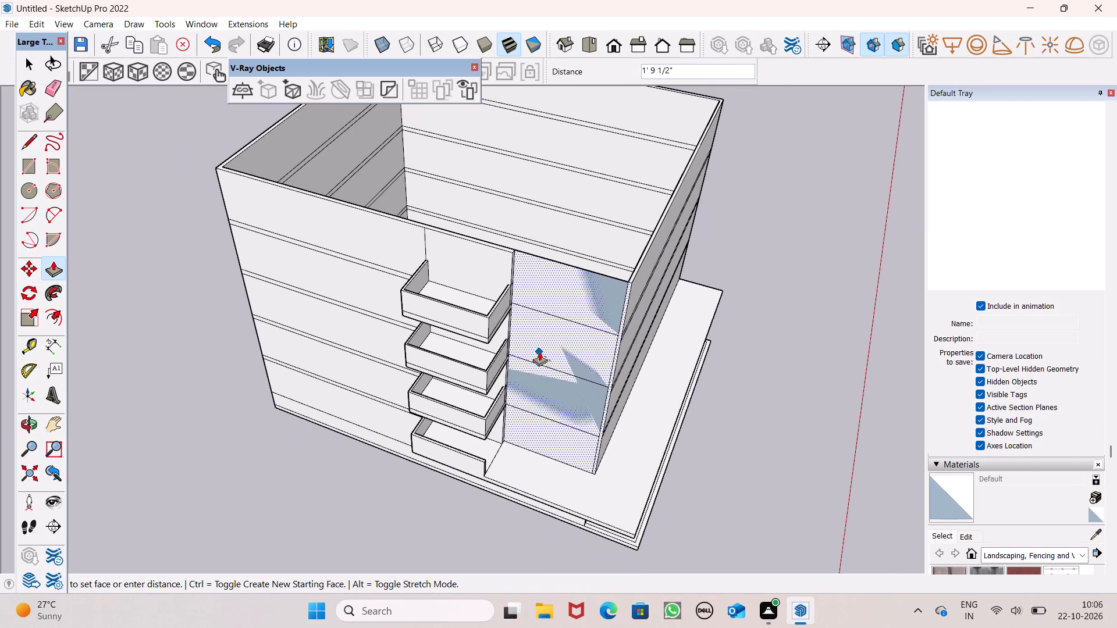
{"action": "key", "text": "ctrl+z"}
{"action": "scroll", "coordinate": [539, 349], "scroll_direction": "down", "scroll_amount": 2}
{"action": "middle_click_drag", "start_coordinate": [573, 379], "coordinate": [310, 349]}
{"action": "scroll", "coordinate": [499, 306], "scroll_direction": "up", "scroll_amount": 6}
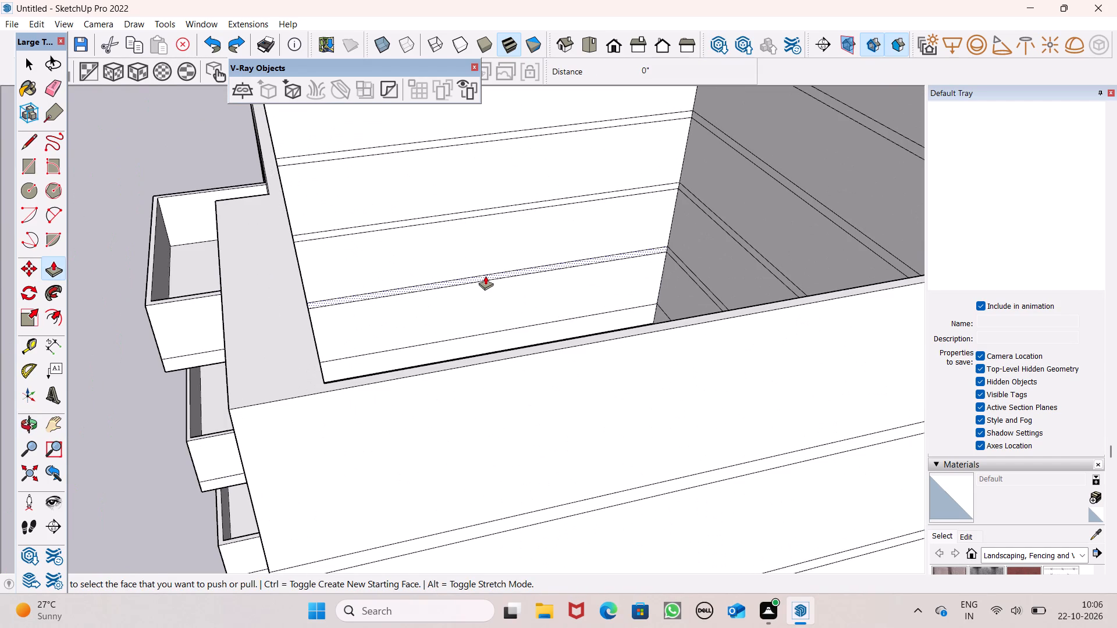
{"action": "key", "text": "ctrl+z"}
Draw a 43' vertical line on the adjoining wide facade near the balcony-side corner, from the top edge down to the projecting slab.
{"action": "scroll", "coordinate": [529, 304], "scroll_direction": "down", "scroll_amount": 6}
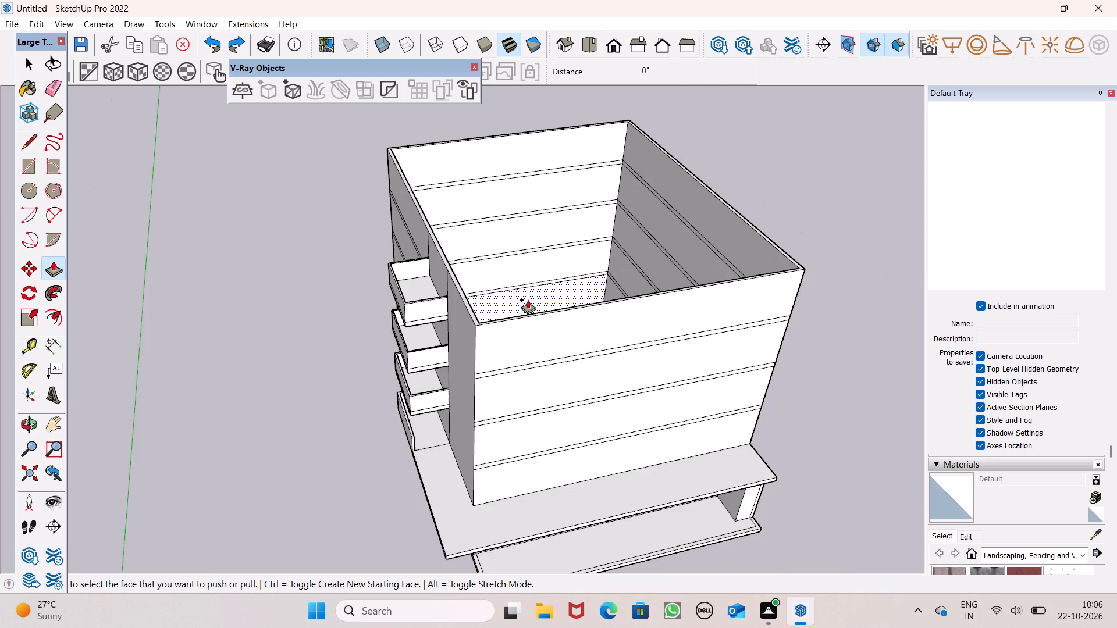
{"action": "scroll", "coordinate": [526, 299], "scroll_direction": "down", "scroll_amount": 2}
{"action": "middle_click_drag", "start_coordinate": [524, 340], "coordinate": [444, 231]}
{"action": "scroll", "coordinate": [524, 341], "scroll_direction": "up", "scroll_amount": 1}
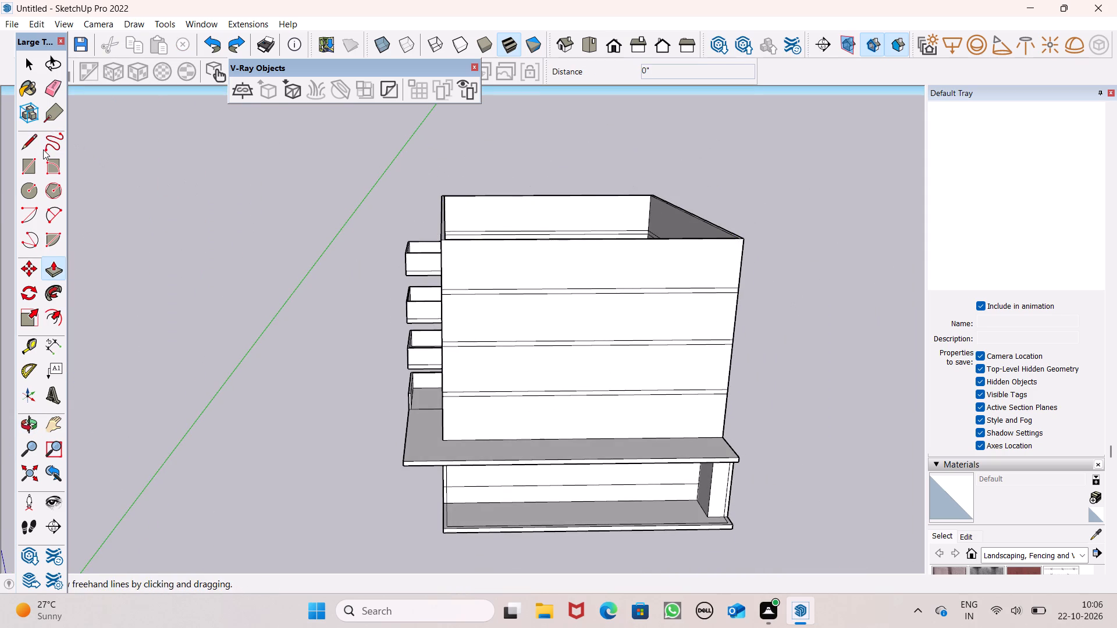
{"action": "left_click", "coordinate": [49, 86]}
{"action": "middle_click_drag", "start_coordinate": [85, 181], "coordinate": [99, 183]}
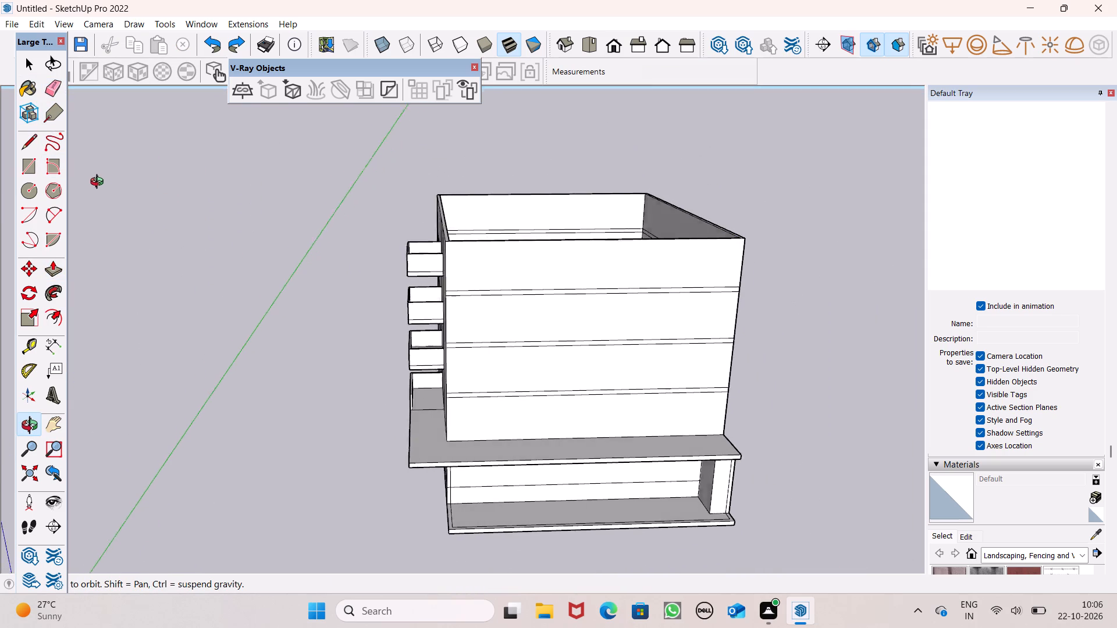
{"action": "middle_click_drag", "start_coordinate": [99, 183], "coordinate": [138, 179]}
{"action": "left_click", "coordinate": [27, 143]}
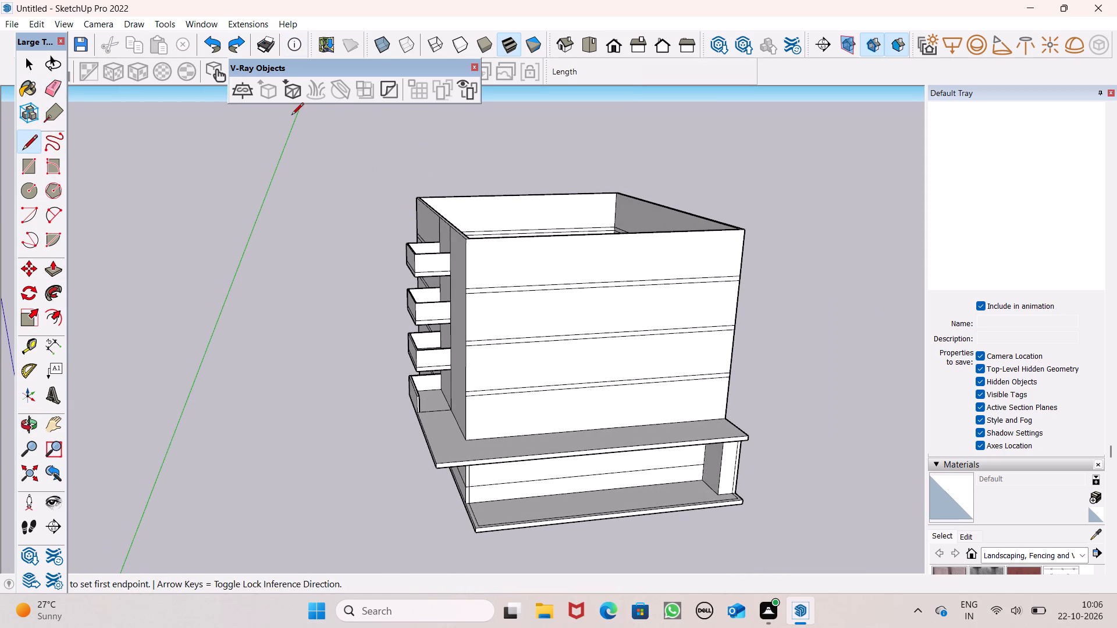
{"action": "scroll", "coordinate": [410, 216], "scroll_direction": "down", "scroll_amount": 1}
{"action": "middle_click_drag", "start_coordinate": [408, 237], "coordinate": [420, 228]}
{"action": "scroll", "coordinate": [408, 239], "scroll_direction": "up", "scroll_amount": 1}
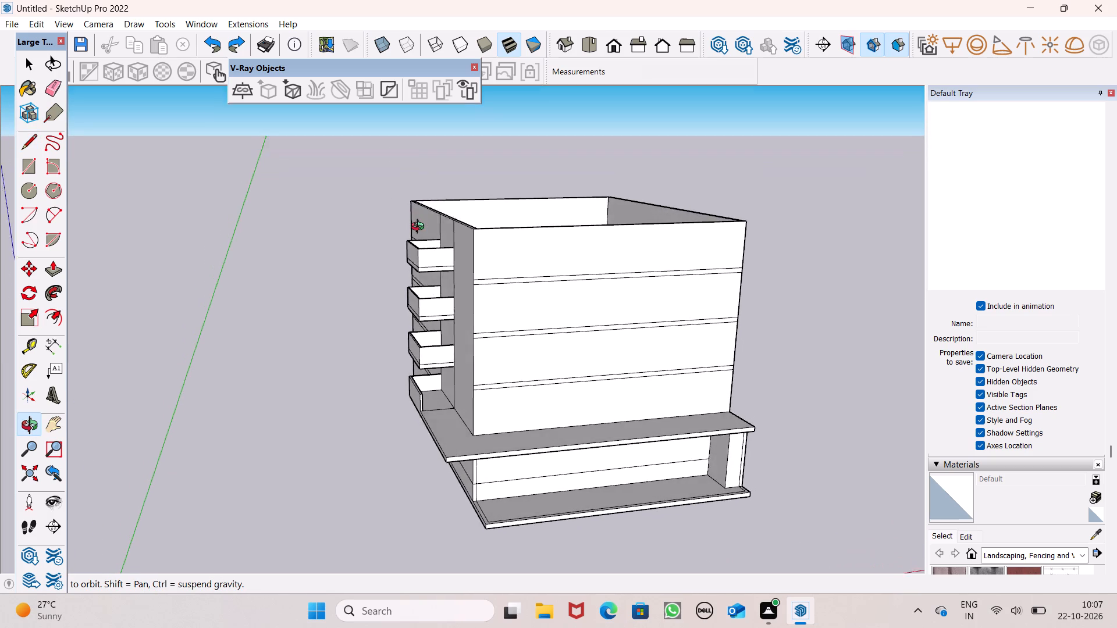
{"action": "middle_click_drag", "start_coordinate": [420, 228], "coordinate": [325, 189]}
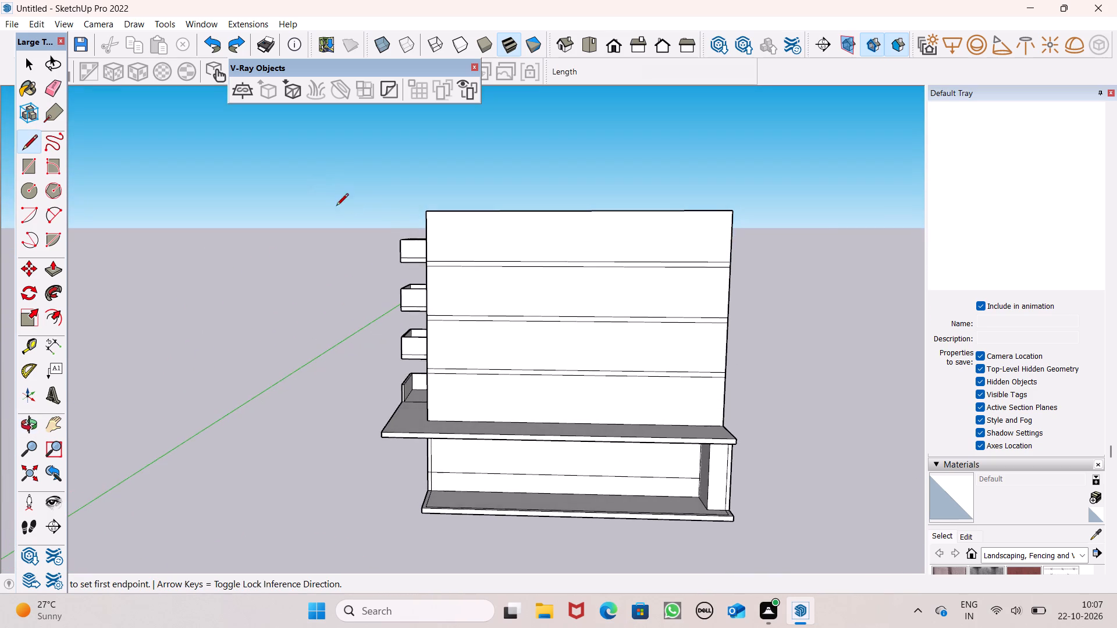
{"action": "scroll", "coordinate": [367, 212], "scroll_direction": "up", "scroll_amount": 3}
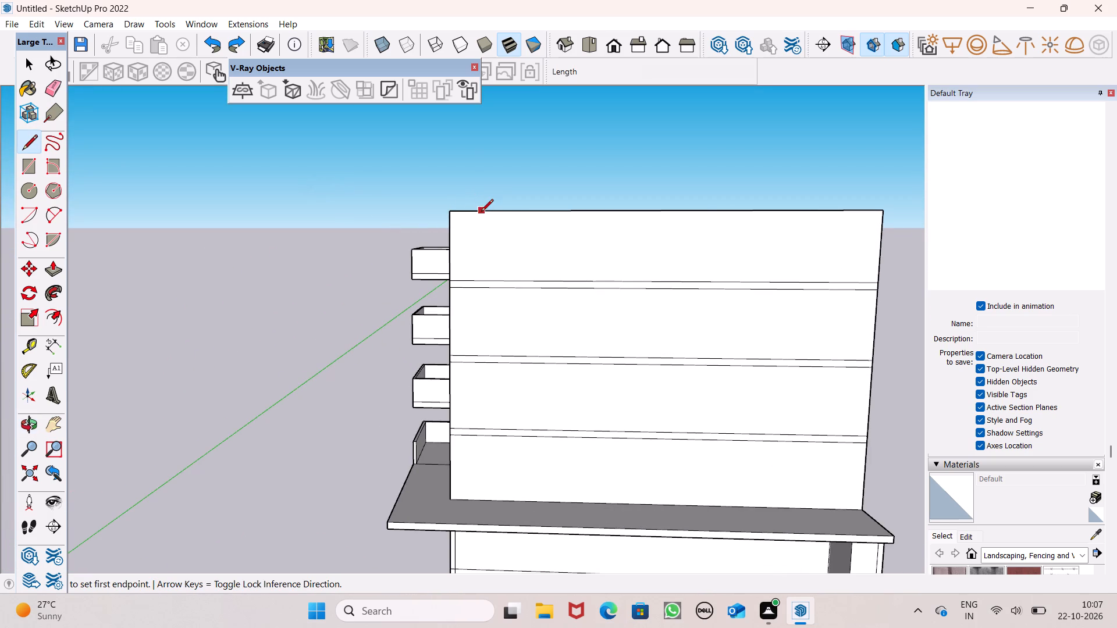
{"action": "left_click", "coordinate": [481, 212]}
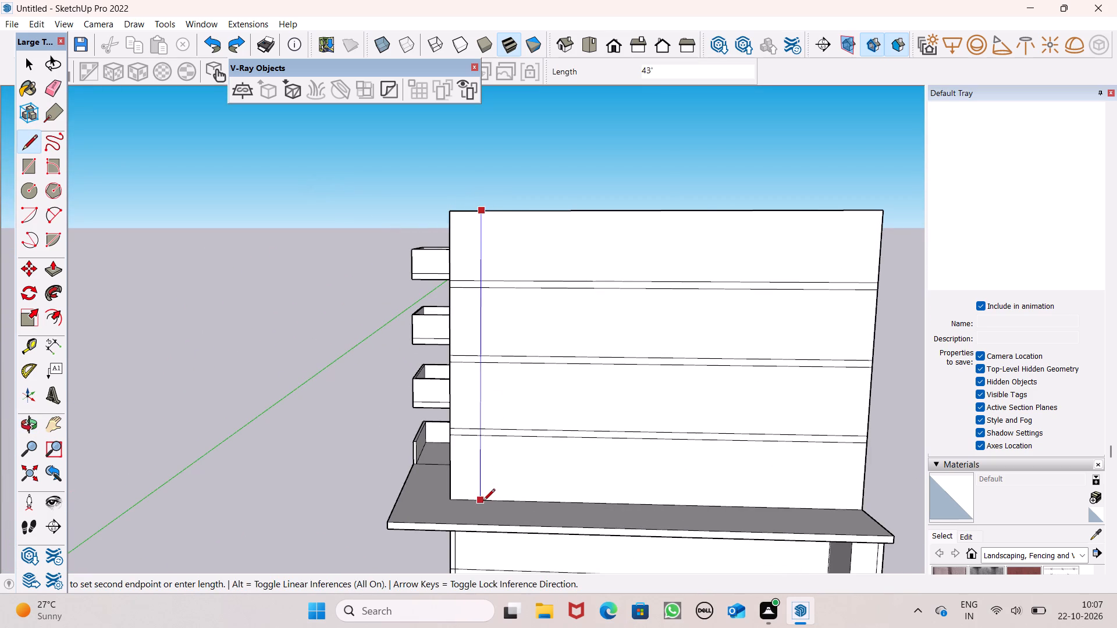
{"action": "left_click", "coordinate": [483, 502]}
Erase the floor-band line segments inside the narrow corner strip of the wide facade, keeping the strip's vertical edge.
{"action": "middle_click_drag", "start_coordinate": [436, 476], "coordinate": [685, 488]}
{"action": "scroll", "coordinate": [685, 488], "scroll_direction": "up", "scroll_amount": 1}
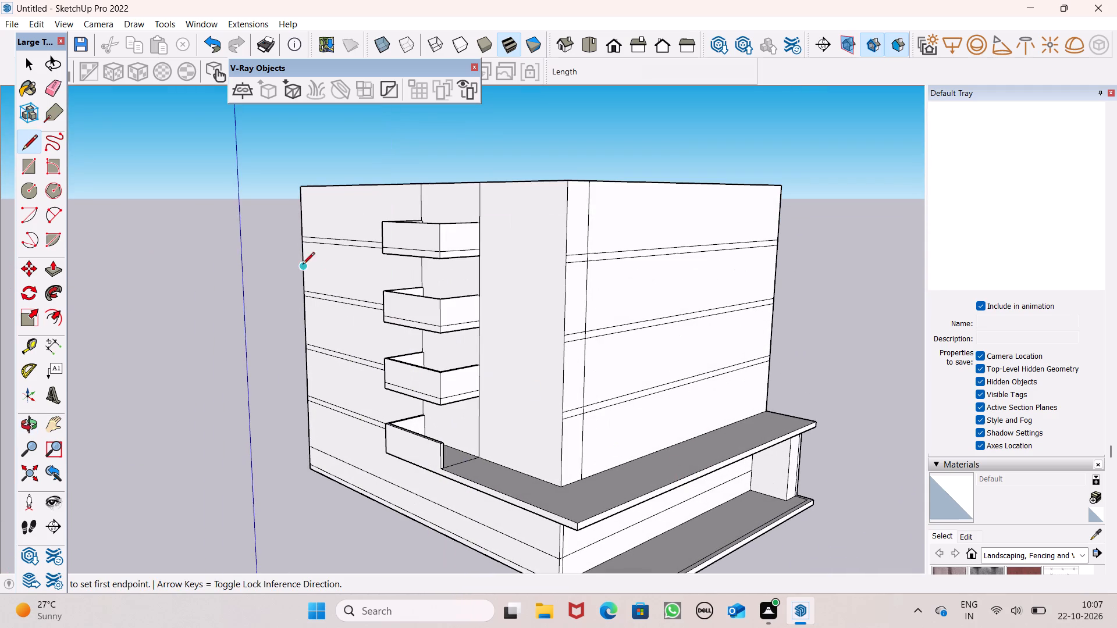
{"action": "left_click", "coordinate": [46, 83]}
{"action": "scroll", "coordinate": [538, 285], "scroll_direction": "up", "scroll_amount": 5}
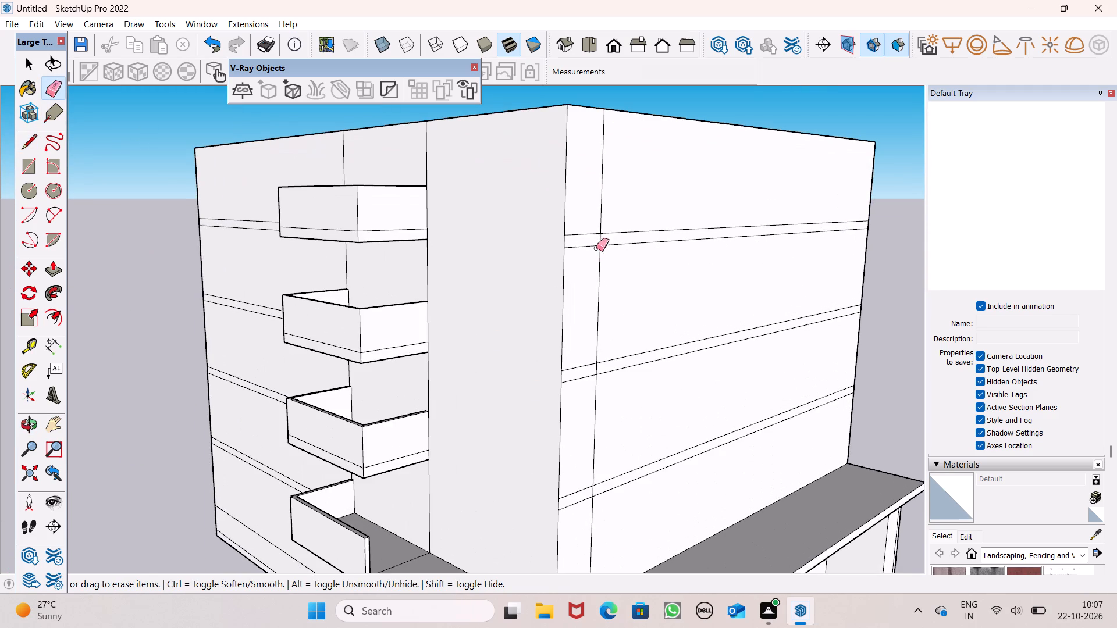
{"action": "left_click_drag", "start_coordinate": [589, 232], "coordinate": [591, 490]}
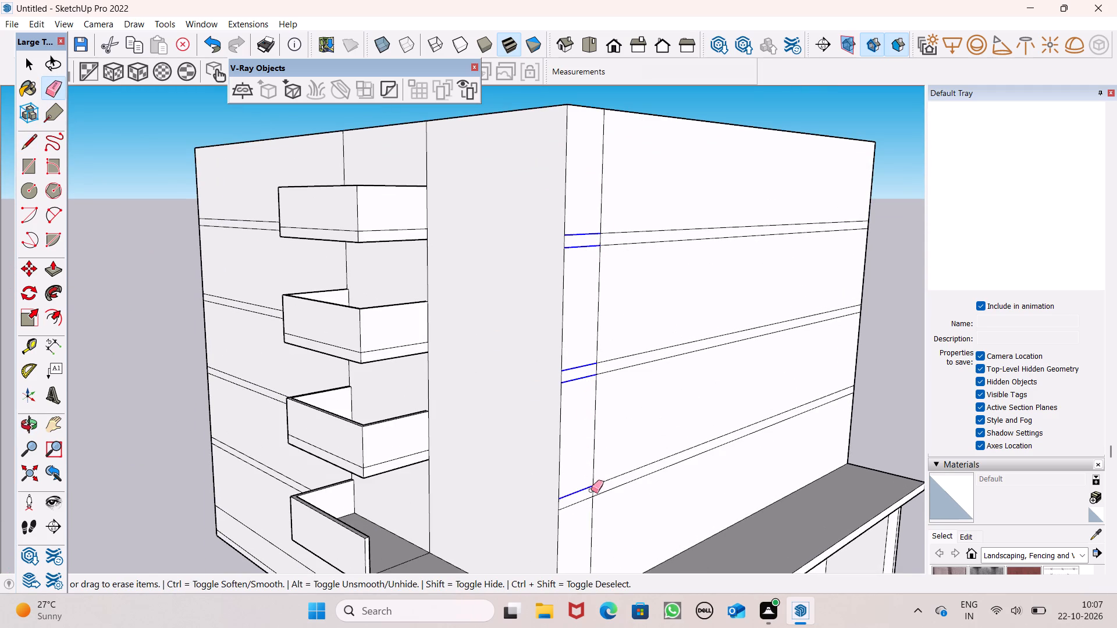
{"action": "left_click_drag", "start_coordinate": [591, 490], "coordinate": [599, 519]}
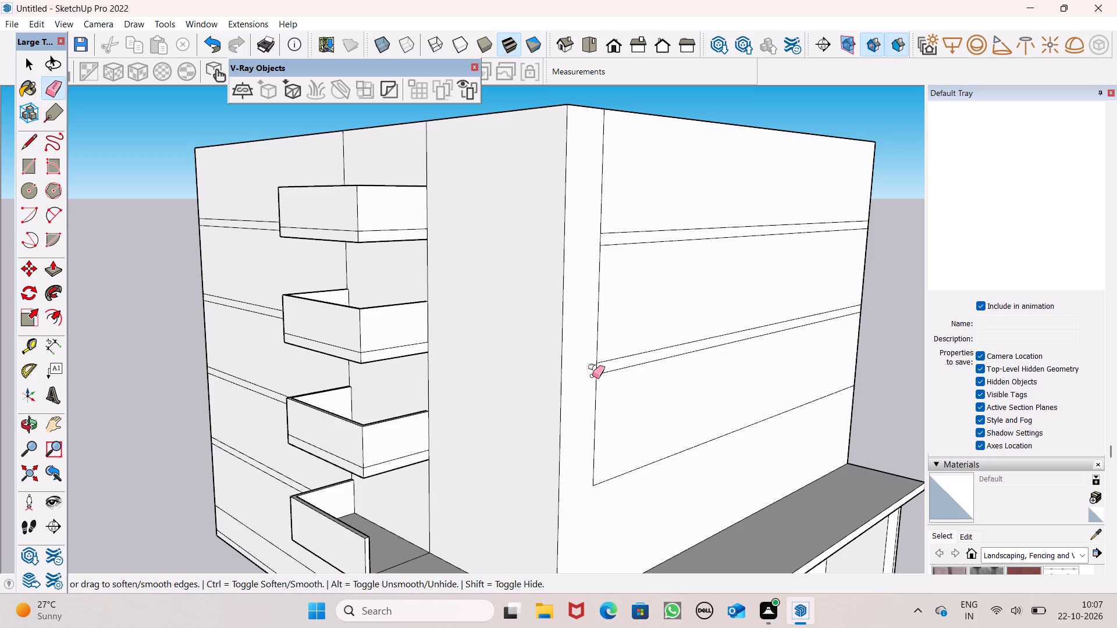
{"action": "key", "text": "ctrl+z"}
{"action": "left_click_drag", "start_coordinate": [578, 494], "coordinate": [579, 501]}
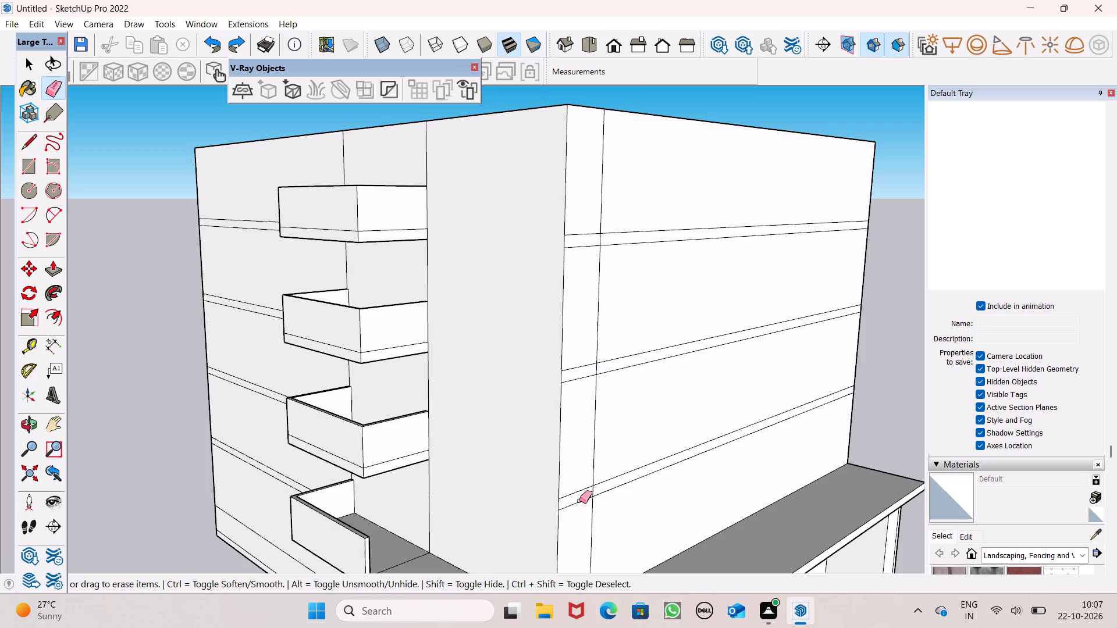
{"action": "left_click_drag", "start_coordinate": [579, 501], "coordinate": [574, 487]}
{"action": "left_click_drag", "start_coordinate": [570, 361], "coordinate": [577, 383]}
{"action": "left_click_drag", "start_coordinate": [584, 228], "coordinate": [585, 266]}
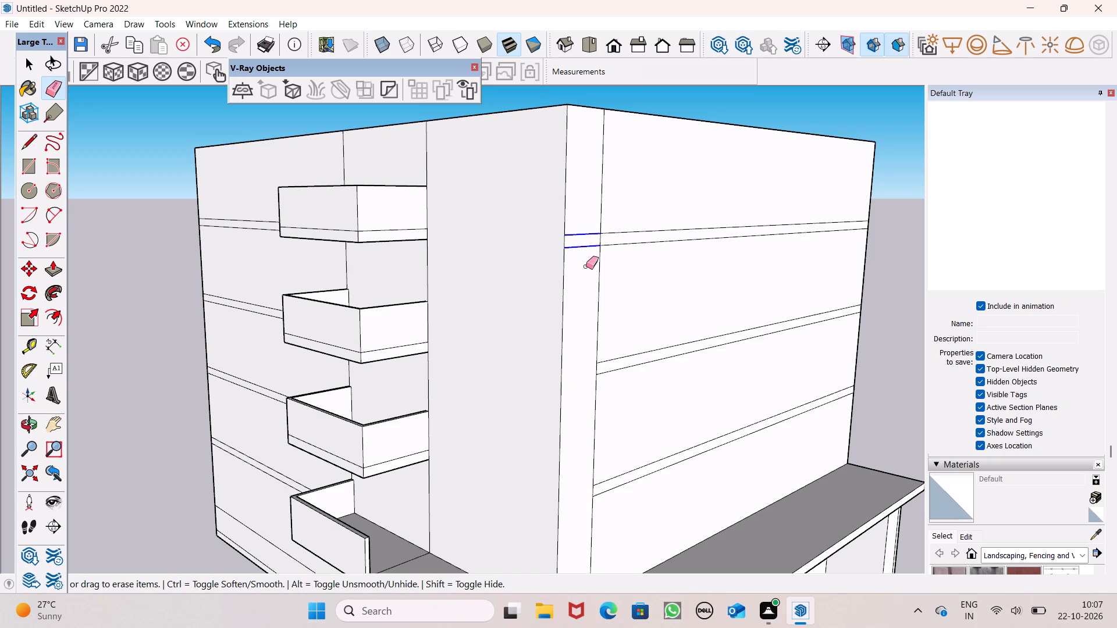
{"action": "scroll", "coordinate": [586, 266], "scroll_direction": "down", "scroll_amount": 1}
{"action": "scroll", "coordinate": [645, 130], "scroll_direction": "down", "scroll_amount": 1}
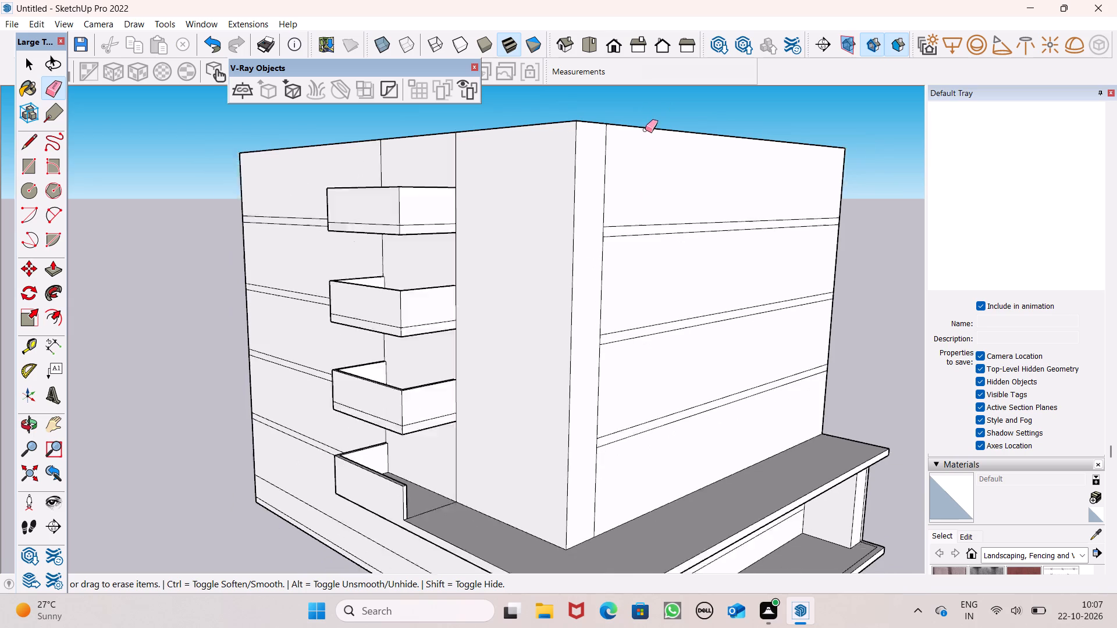
{"action": "scroll", "coordinate": [645, 130], "scroll_direction": "down", "scroll_amount": 7}
{"action": "middle_click_drag", "start_coordinate": [609, 196], "coordinate": [539, 260]}
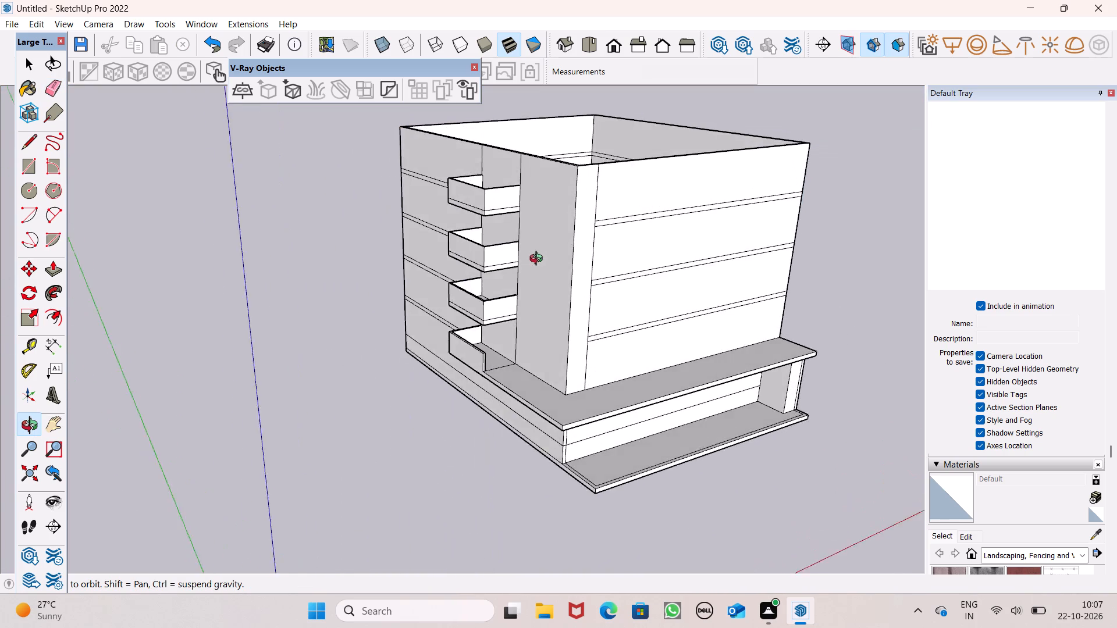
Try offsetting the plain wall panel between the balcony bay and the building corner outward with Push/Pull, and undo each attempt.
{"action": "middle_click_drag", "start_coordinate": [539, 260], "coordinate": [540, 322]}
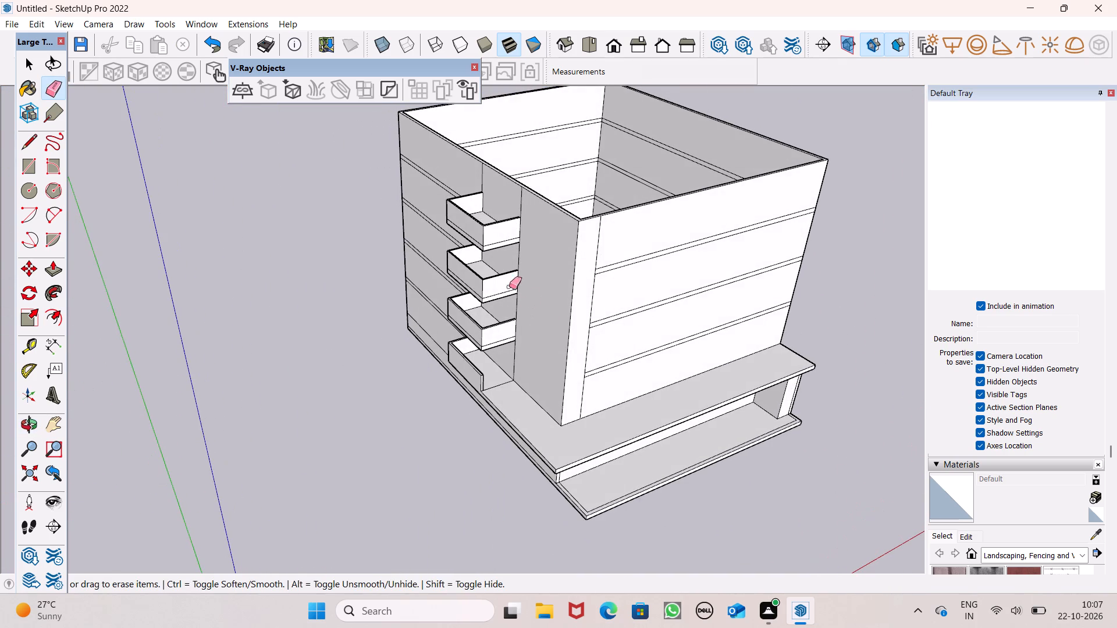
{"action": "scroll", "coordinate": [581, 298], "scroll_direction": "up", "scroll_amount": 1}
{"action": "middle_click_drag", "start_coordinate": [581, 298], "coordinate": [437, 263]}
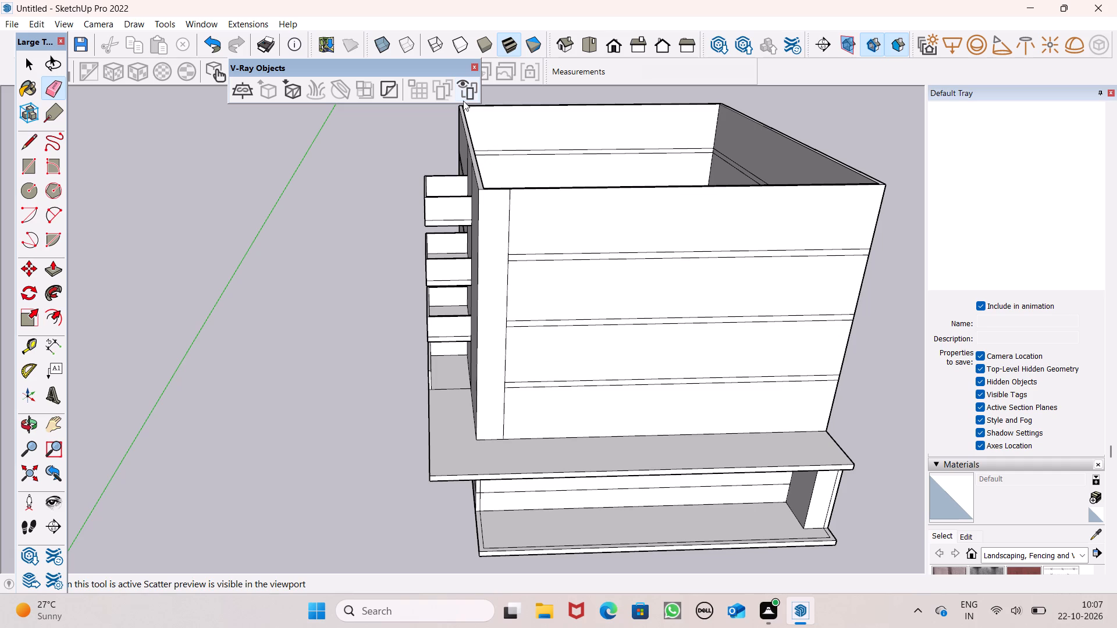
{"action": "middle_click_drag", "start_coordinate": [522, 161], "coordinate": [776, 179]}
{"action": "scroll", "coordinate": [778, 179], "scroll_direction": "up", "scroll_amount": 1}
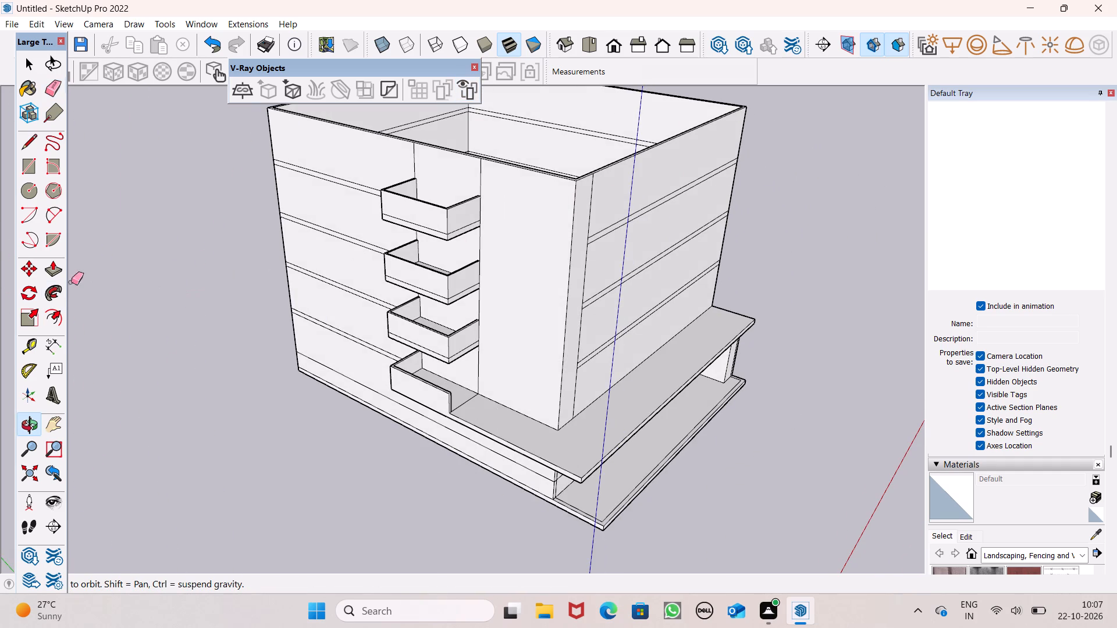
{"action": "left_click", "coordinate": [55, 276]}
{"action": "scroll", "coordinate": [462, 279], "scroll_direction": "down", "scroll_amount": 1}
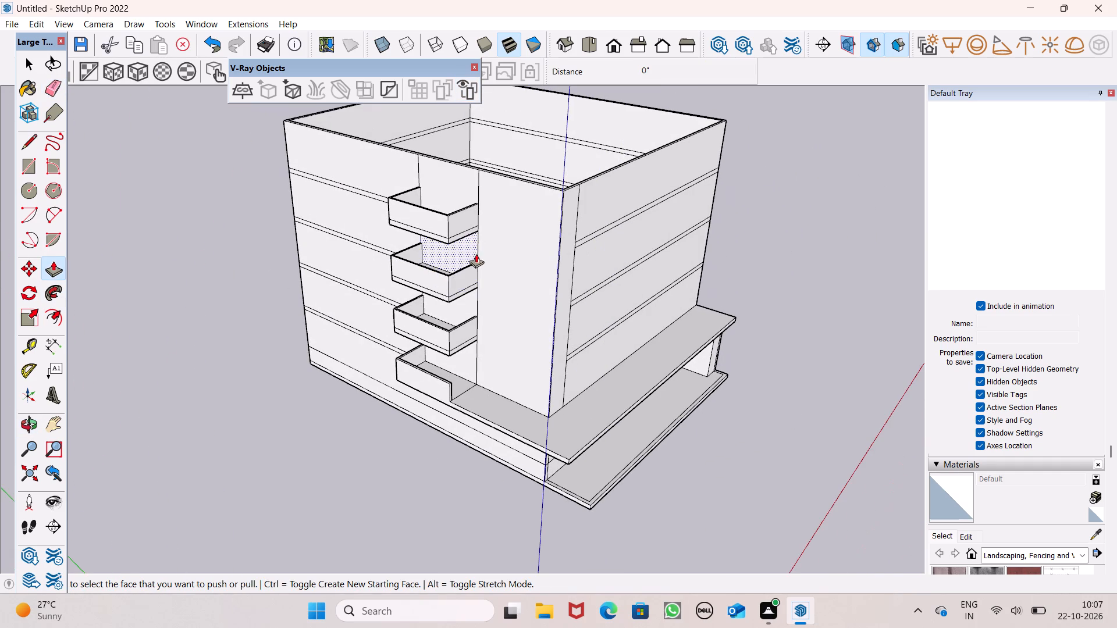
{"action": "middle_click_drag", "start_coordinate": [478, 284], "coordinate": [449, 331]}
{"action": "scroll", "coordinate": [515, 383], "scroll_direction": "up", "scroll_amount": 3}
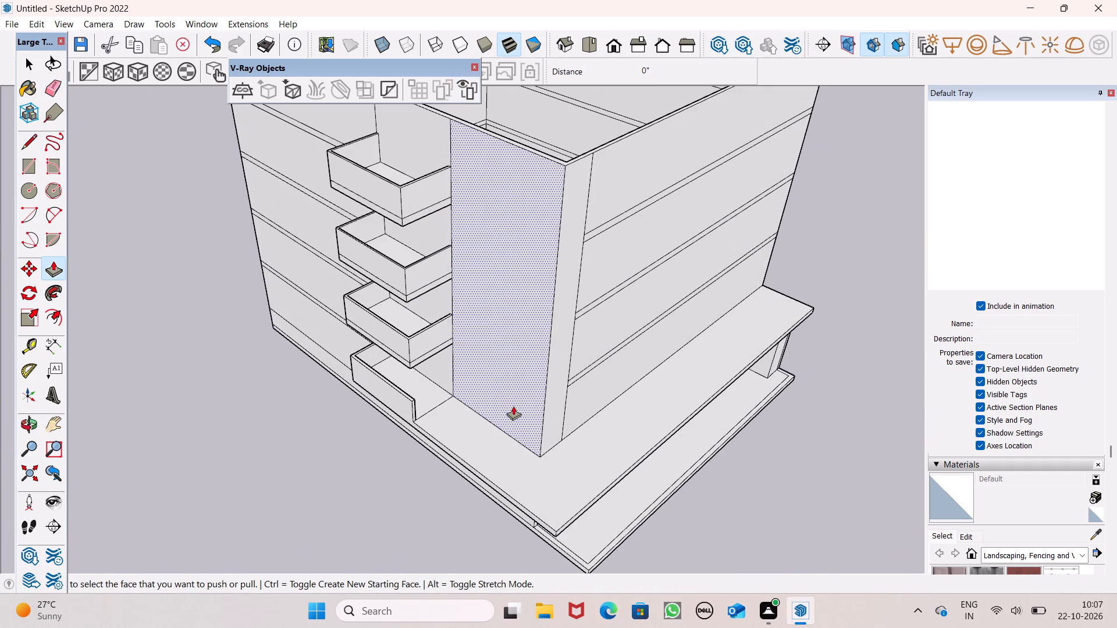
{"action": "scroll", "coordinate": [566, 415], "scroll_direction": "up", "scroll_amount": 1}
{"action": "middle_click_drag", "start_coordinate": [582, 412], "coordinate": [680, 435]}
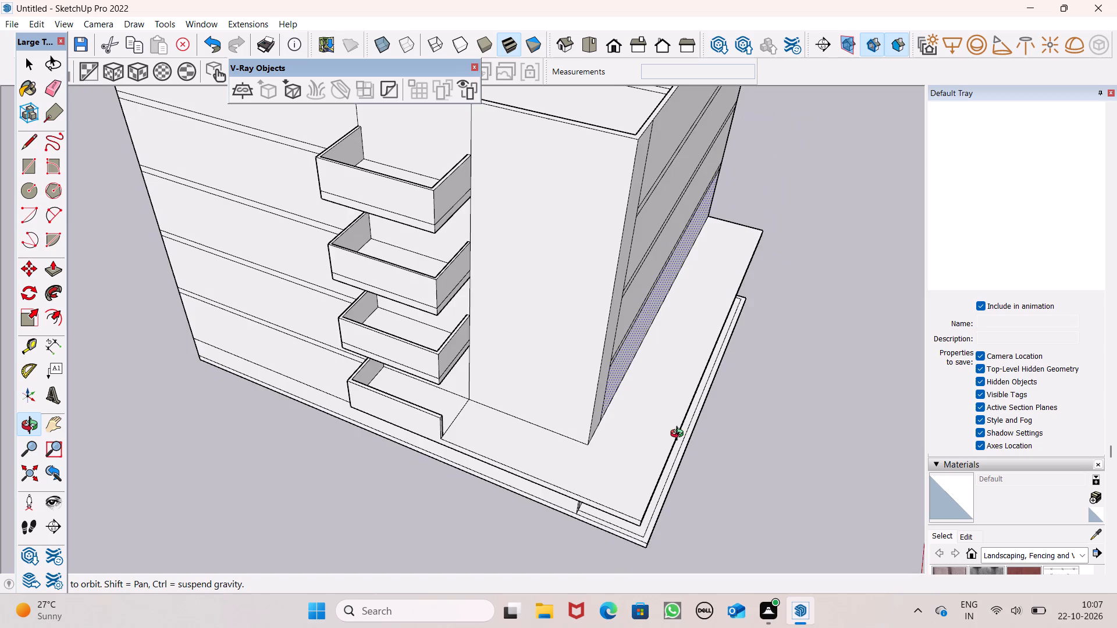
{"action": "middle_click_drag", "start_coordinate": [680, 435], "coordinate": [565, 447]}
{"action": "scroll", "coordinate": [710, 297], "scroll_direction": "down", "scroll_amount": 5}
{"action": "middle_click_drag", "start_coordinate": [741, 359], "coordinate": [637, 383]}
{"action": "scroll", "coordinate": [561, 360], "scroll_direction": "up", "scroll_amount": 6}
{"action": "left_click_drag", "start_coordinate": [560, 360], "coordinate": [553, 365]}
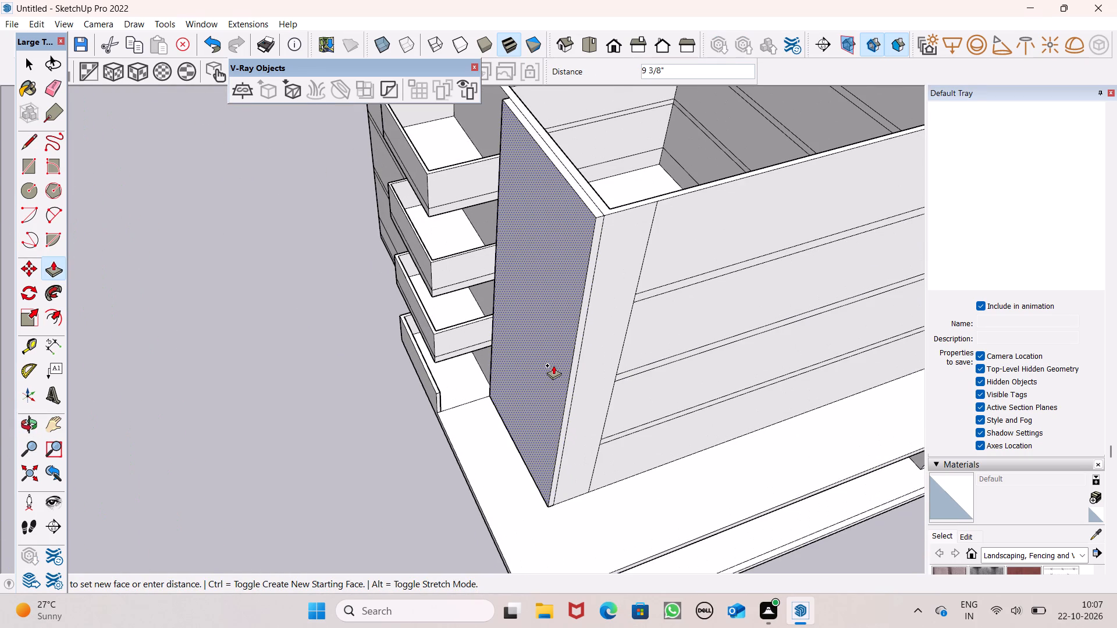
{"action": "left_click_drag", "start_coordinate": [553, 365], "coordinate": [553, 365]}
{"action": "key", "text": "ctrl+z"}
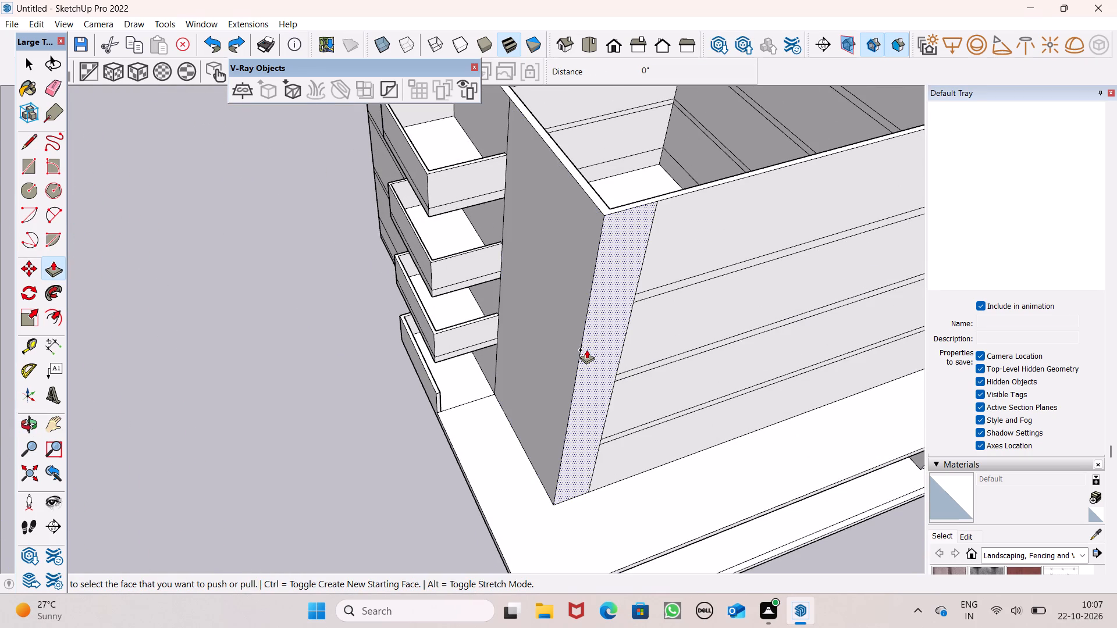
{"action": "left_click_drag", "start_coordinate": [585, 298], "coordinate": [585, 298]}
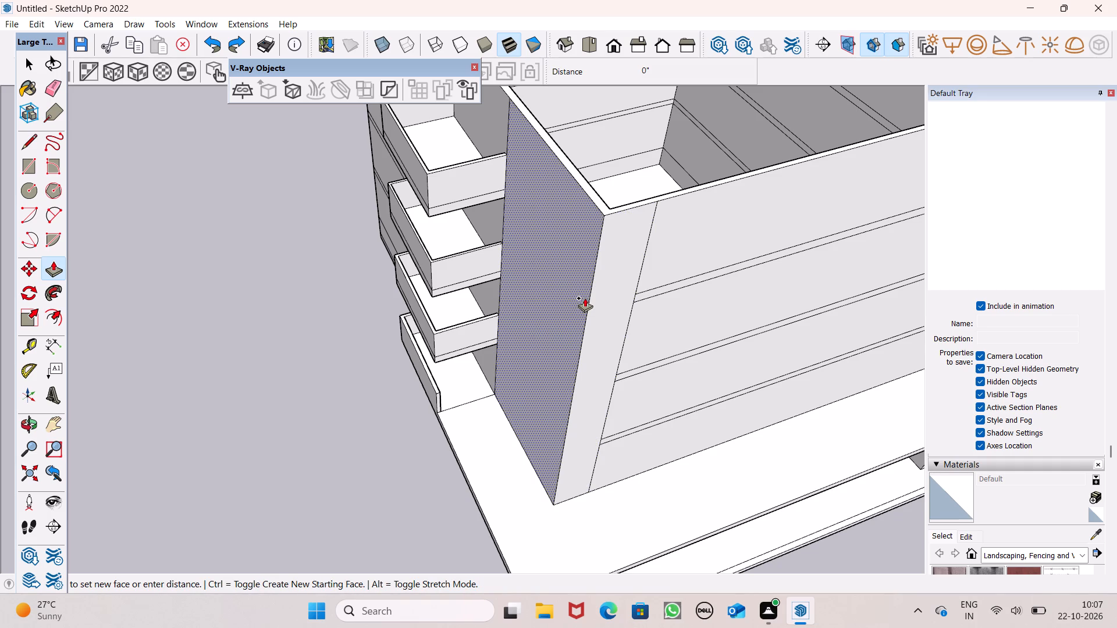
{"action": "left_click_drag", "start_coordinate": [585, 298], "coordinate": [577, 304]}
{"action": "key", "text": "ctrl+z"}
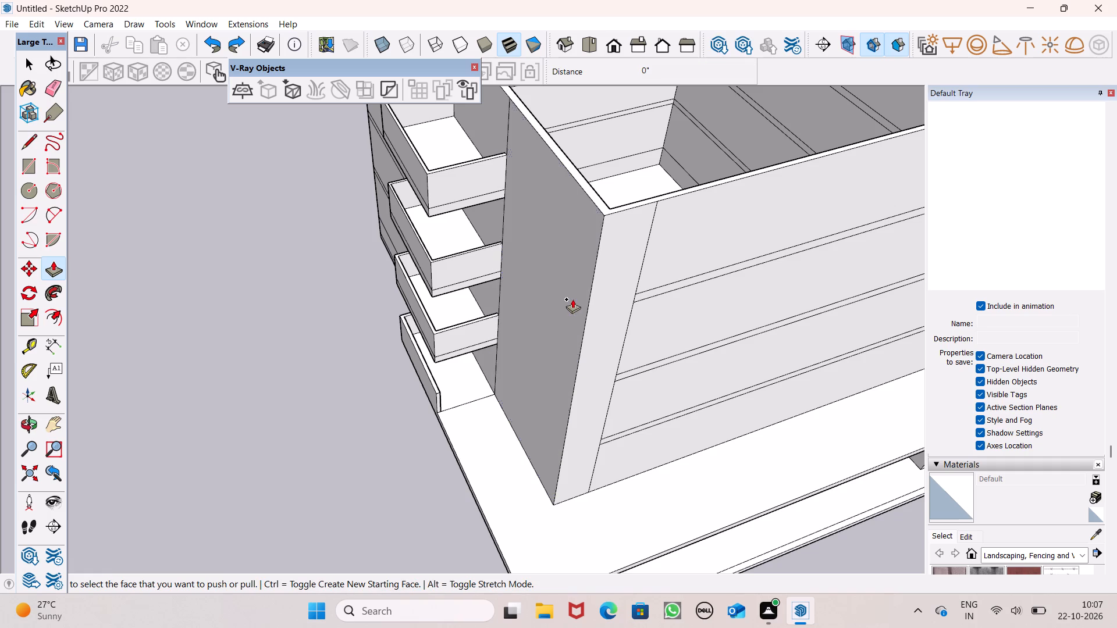
Push/Pull the plain wall panel between the balcony bay and the building corner outward by about 1' 4 3/8".
{"action": "left_click_drag", "start_coordinate": [572, 299], "coordinate": [560, 308]}
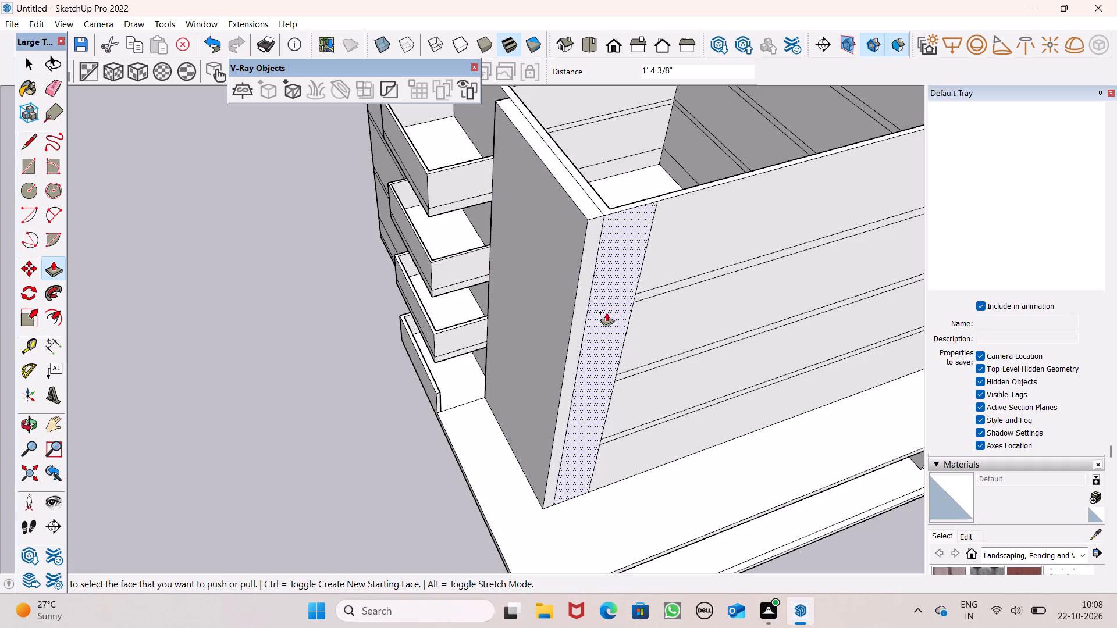
Pull the wide facade's corner strip out about 2' 5 3/16" and extend the adjoining panel's narrow end face flush with it.
{"action": "scroll", "coordinate": [640, 312], "scroll_direction": "down", "scroll_amount": 1}
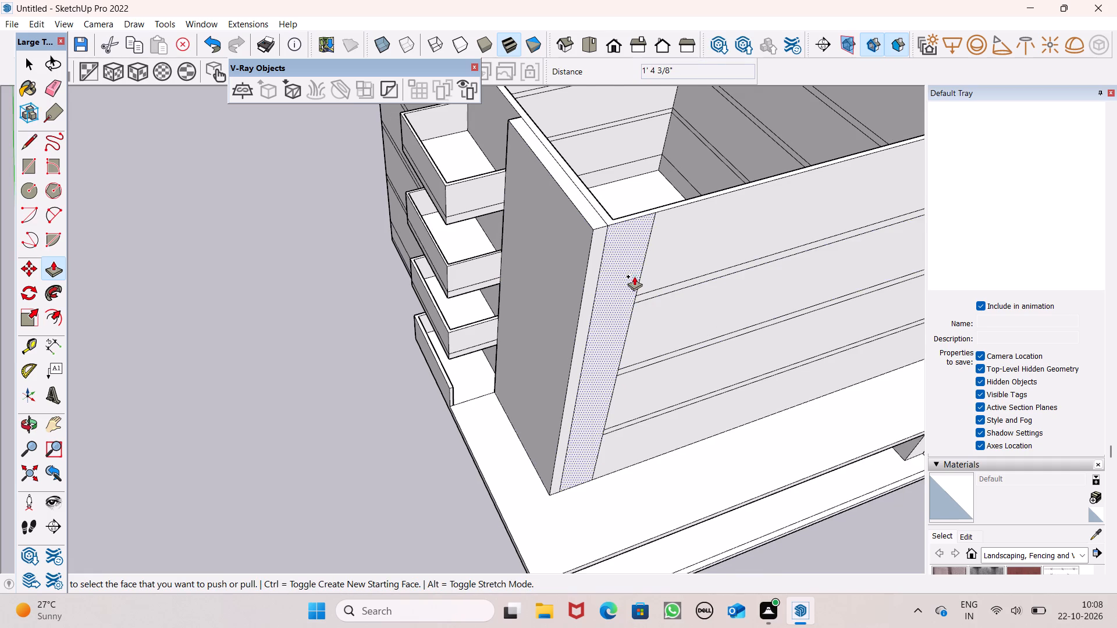
{"action": "scroll", "coordinate": [633, 277], "scroll_direction": "down", "scroll_amount": 2}
{"action": "middle_click_drag", "start_coordinate": [643, 317], "coordinate": [594, 373]}
{"action": "scroll", "coordinate": [595, 280], "scroll_direction": "down", "scroll_amount": 2}
{"action": "scroll", "coordinate": [611, 383], "scroll_direction": "up", "scroll_amount": 6}
{"action": "scroll", "coordinate": [554, 361], "scroll_direction": "down", "scroll_amount": 3}
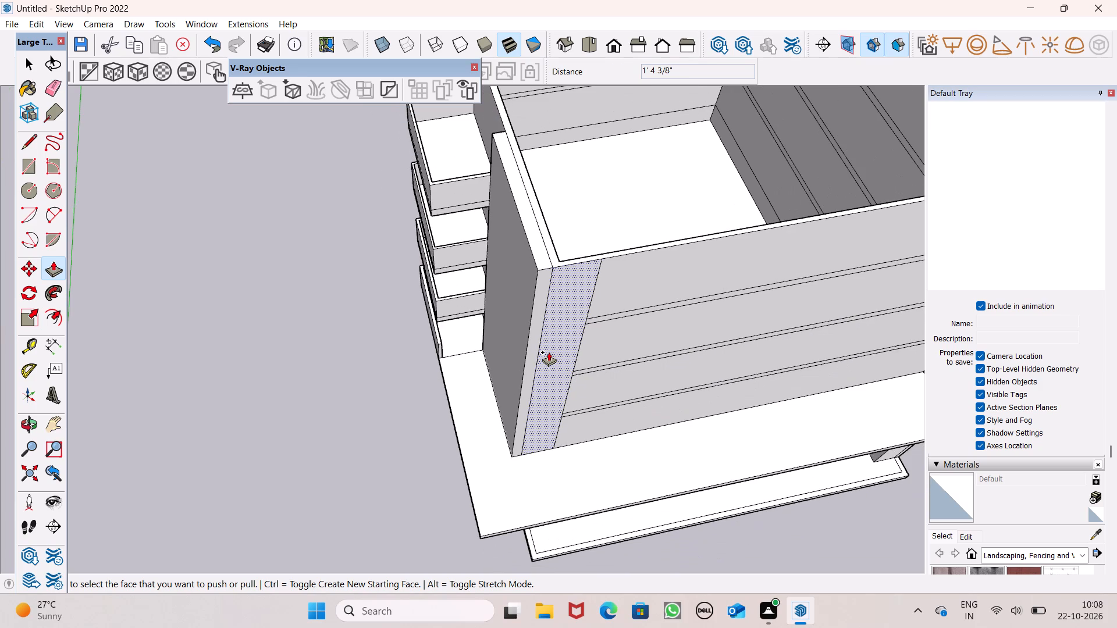
{"action": "scroll", "coordinate": [549, 352], "scroll_direction": "down", "scroll_amount": 3}
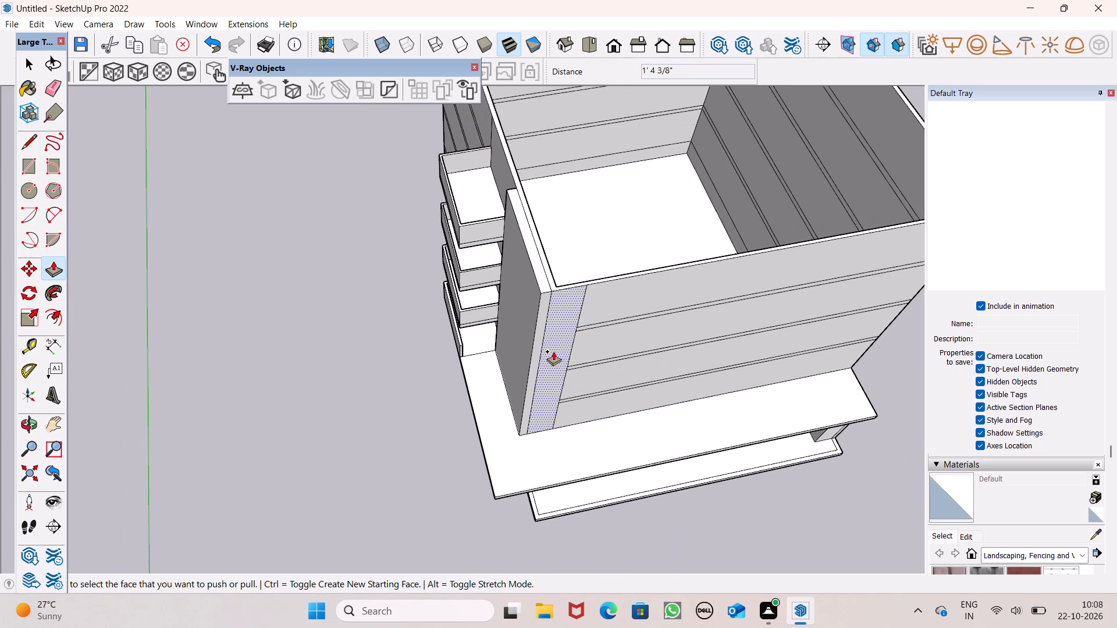
{"action": "scroll", "coordinate": [562, 359], "scroll_direction": "up", "scroll_amount": 3}
{"action": "scroll", "coordinate": [557, 369], "scroll_direction": "down", "scroll_amount": 2}
{"action": "middle_click_drag", "start_coordinate": [555, 373], "coordinate": [559, 374]}
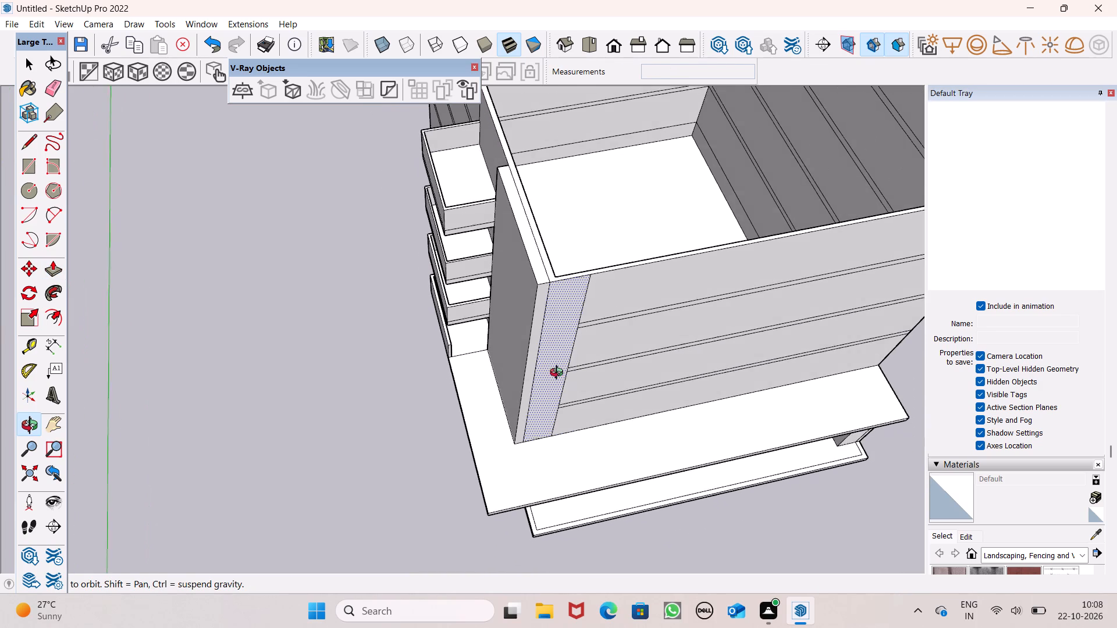
{"action": "middle_click_drag", "start_coordinate": [559, 374], "coordinate": [618, 405]}
{"action": "left_click", "coordinate": [619, 404]}
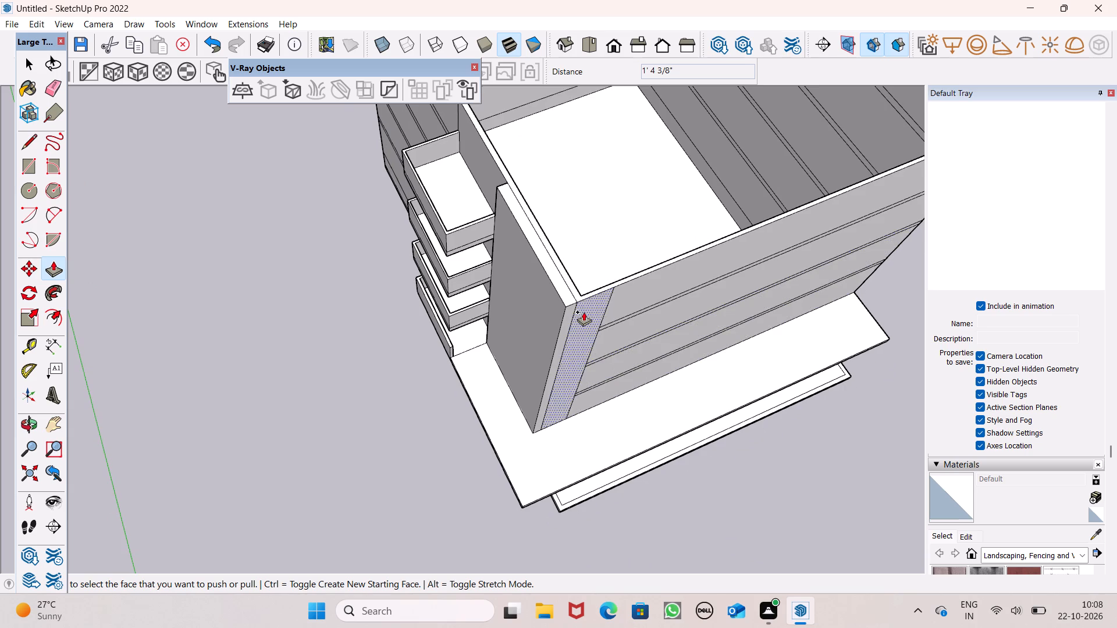
{"action": "scroll", "coordinate": [582, 298], "scroll_direction": "up", "scroll_amount": 6}
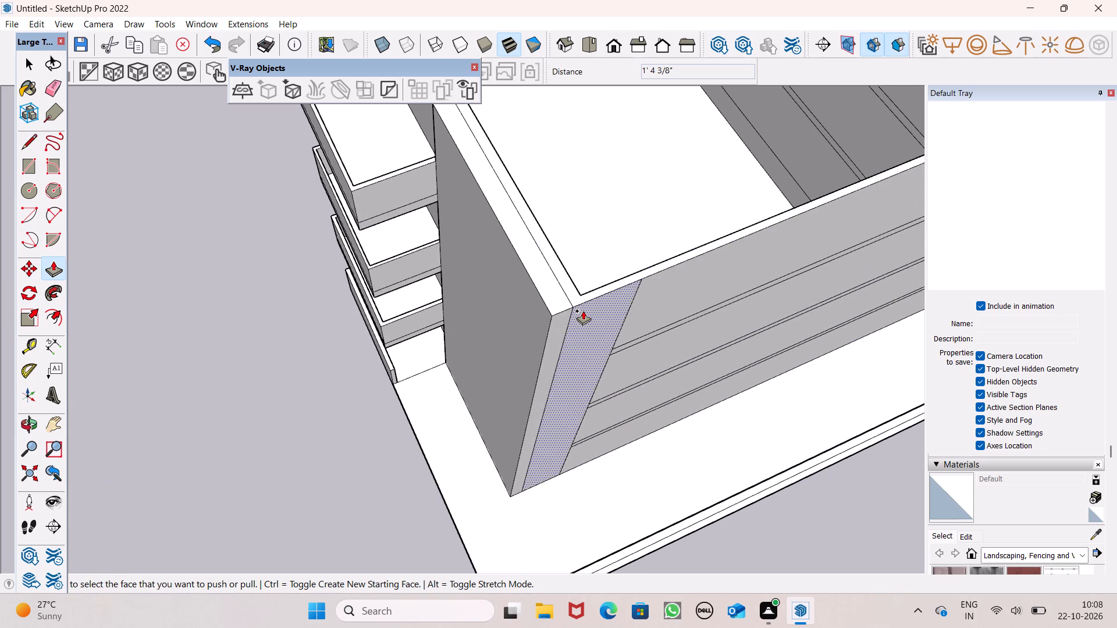
{"action": "scroll", "coordinate": [584, 310], "scroll_direction": "down", "scroll_amount": 2}
{"action": "middle_click_drag", "start_coordinate": [597, 337], "coordinate": [569, 339]}
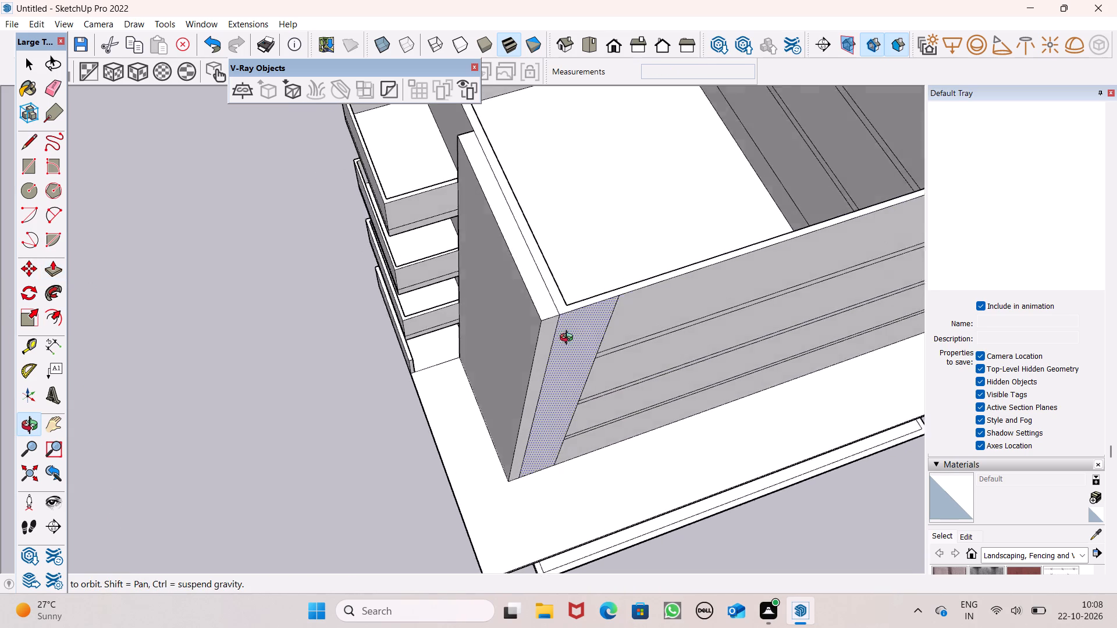
{"action": "middle_click_drag", "start_coordinate": [569, 339], "coordinate": [545, 347]}
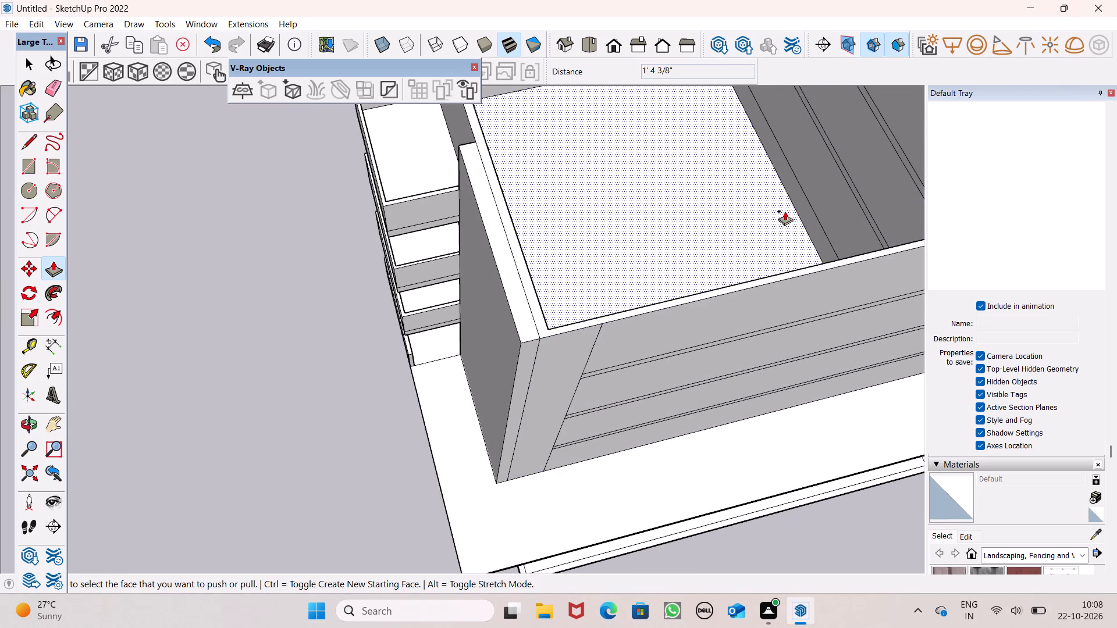
{"action": "scroll", "coordinate": [565, 287], "scroll_direction": "down", "scroll_amount": 2}
{"action": "middle_click_drag", "start_coordinate": [553, 363], "coordinate": [570, 394]}
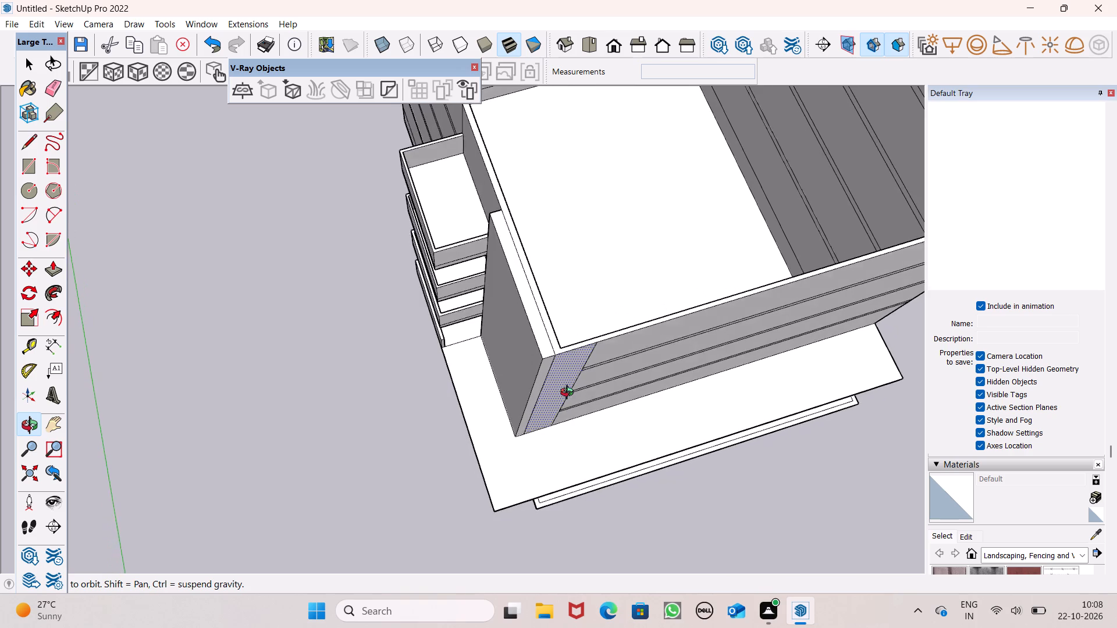
{"action": "middle_click_drag", "start_coordinate": [570, 394], "coordinate": [506, 396]}
{"action": "scroll", "coordinate": [538, 428], "scroll_direction": "up", "scroll_amount": 4}
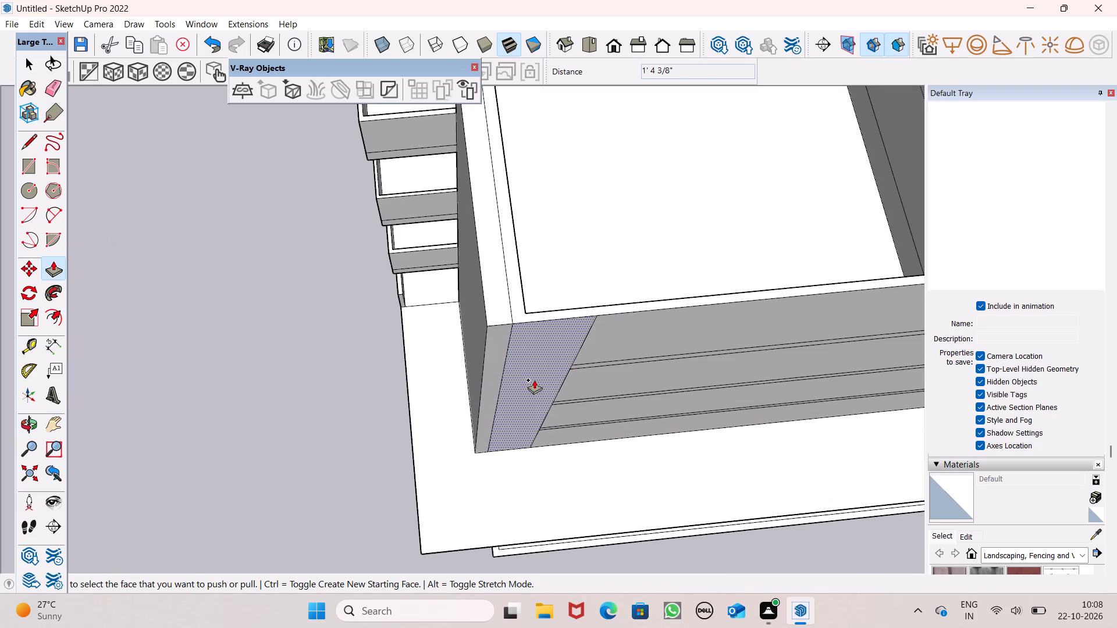
{"action": "left_click_drag", "start_coordinate": [532, 378], "coordinate": [532, 387]}
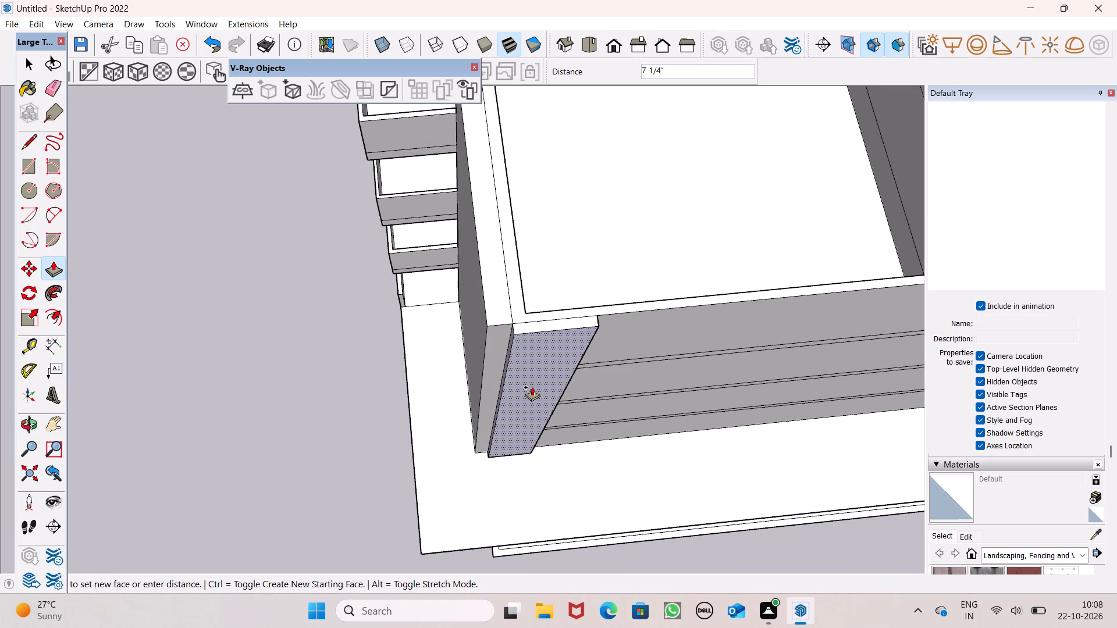
{"action": "left_click_drag", "start_coordinate": [532, 387], "coordinate": [531, 404]}
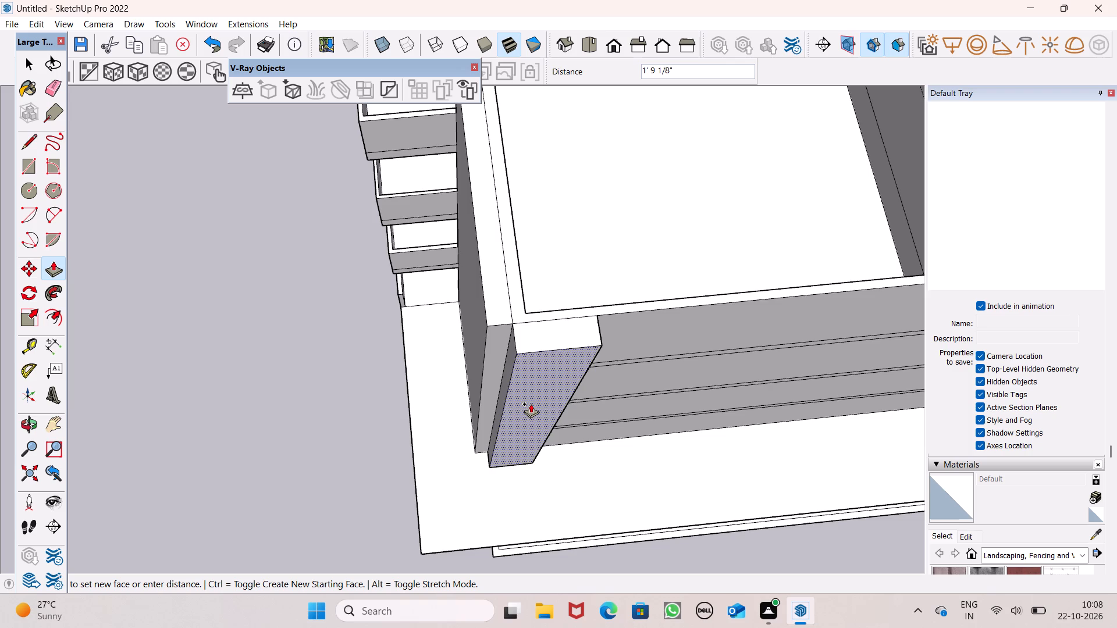
{"action": "left_click_drag", "start_coordinate": [531, 404], "coordinate": [526, 414]}
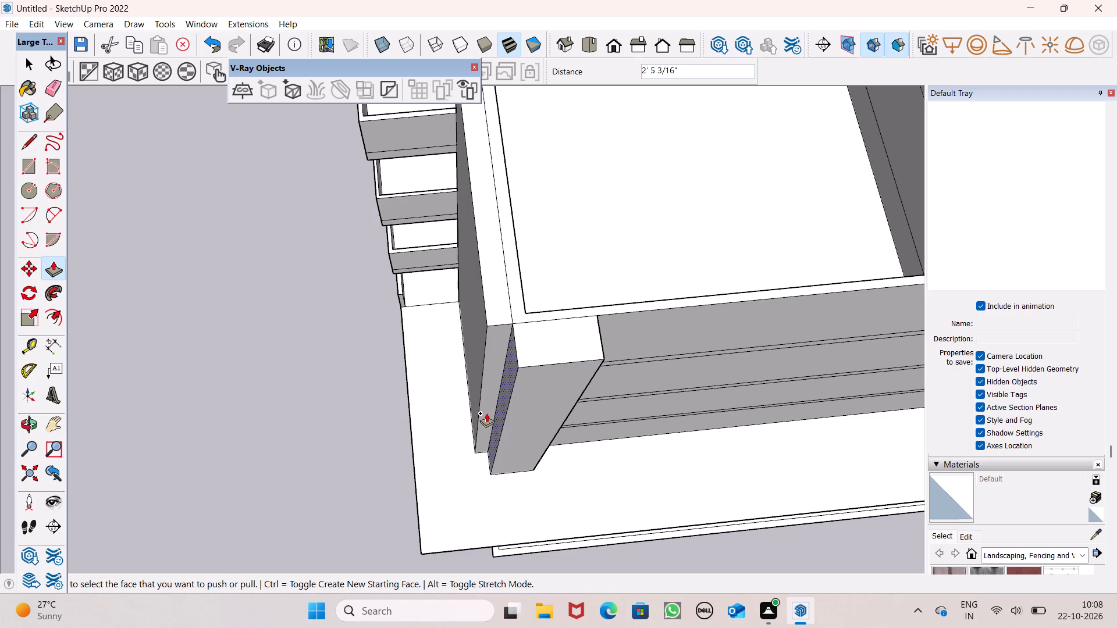
{"action": "left_click_drag", "start_coordinate": [487, 412], "coordinate": [499, 427]}
Erase the seam lines on the top and the vertical face where the extended panel meets the pulled-out corner strip.
{"action": "scroll", "coordinate": [534, 331], "scroll_direction": "down", "scroll_amount": 5}
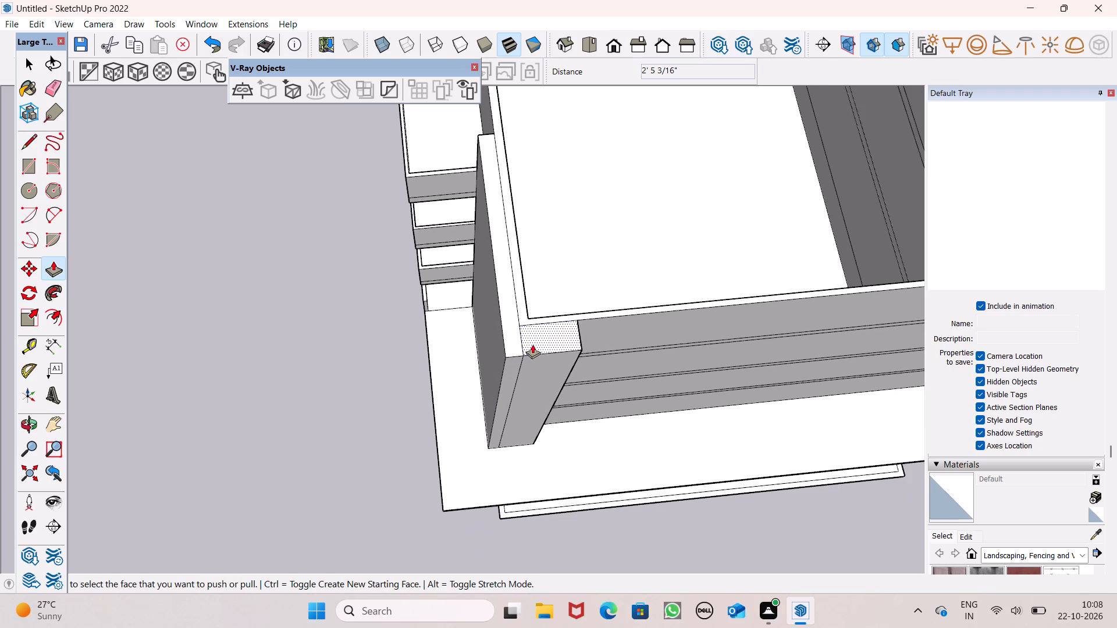
{"action": "scroll", "coordinate": [538, 301], "scroll_direction": "down", "scroll_amount": 4}
{"action": "middle_click_drag", "start_coordinate": [507, 338], "coordinate": [821, 182]}
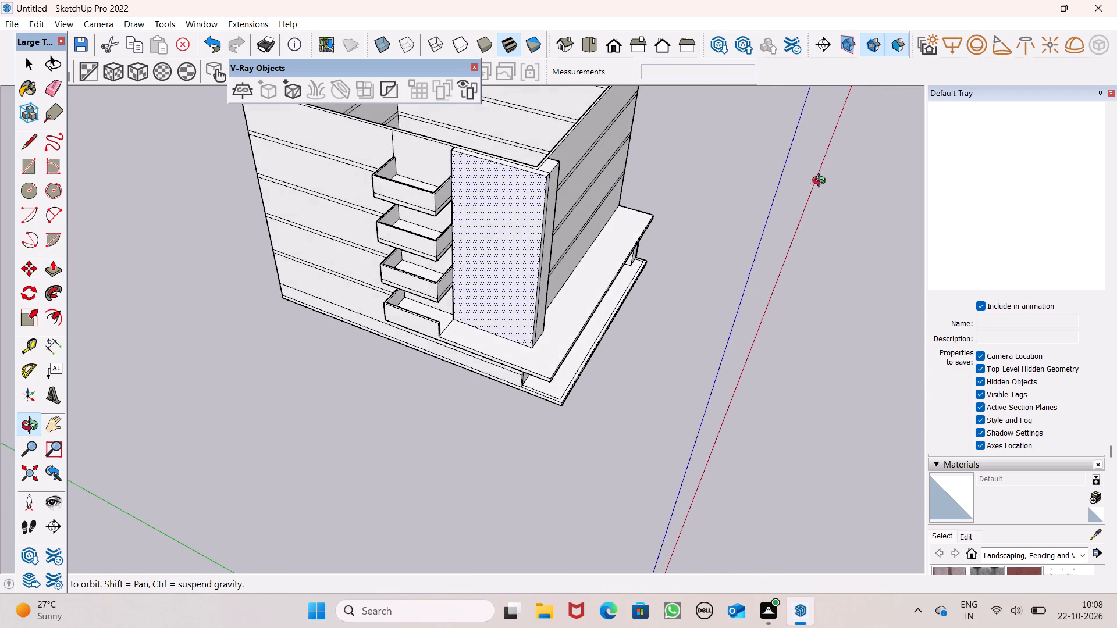
{"action": "middle_click_drag", "start_coordinate": [821, 182], "coordinate": [704, 237]}
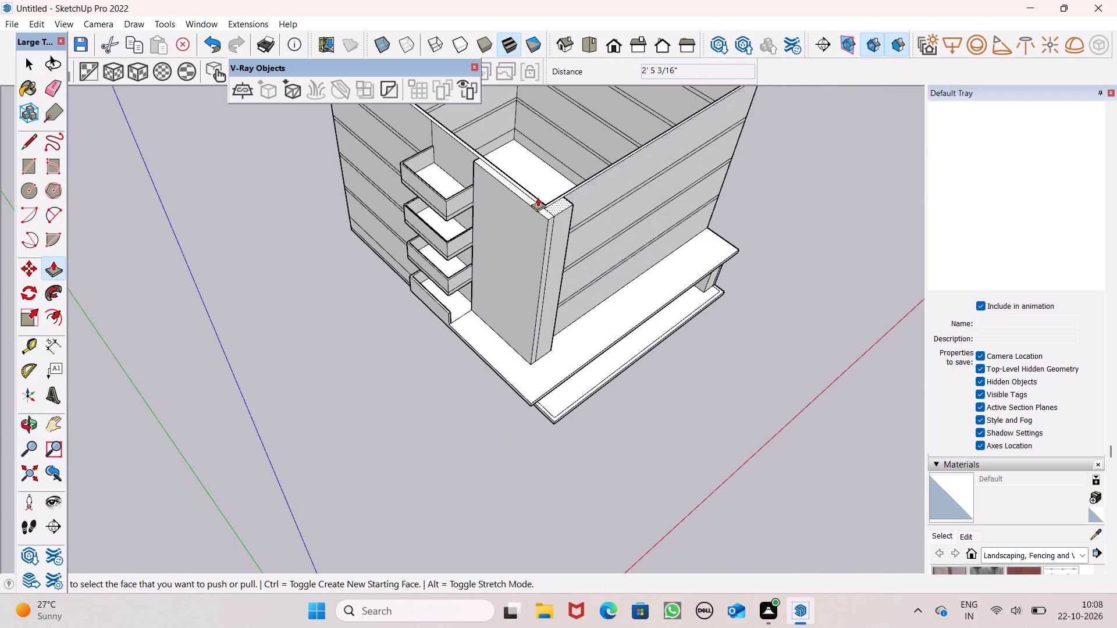
{"action": "left_click", "coordinate": [58, 83]}
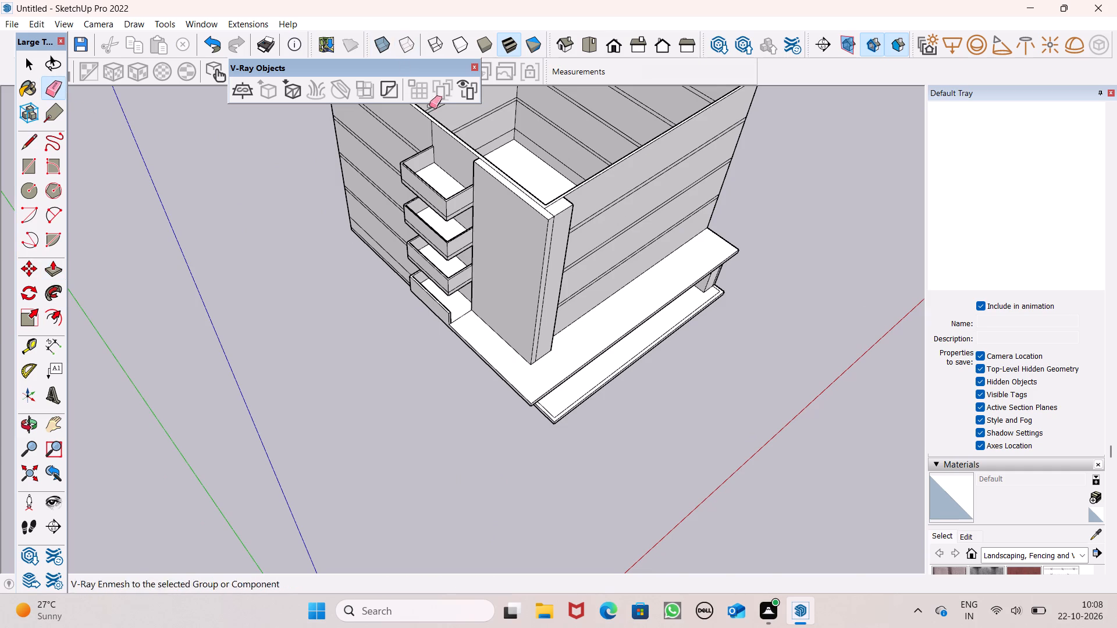
{"action": "scroll", "coordinate": [500, 186], "scroll_direction": "up", "scroll_amount": 5}
{"action": "scroll", "coordinate": [549, 230], "scroll_direction": "up", "scroll_amount": 6}
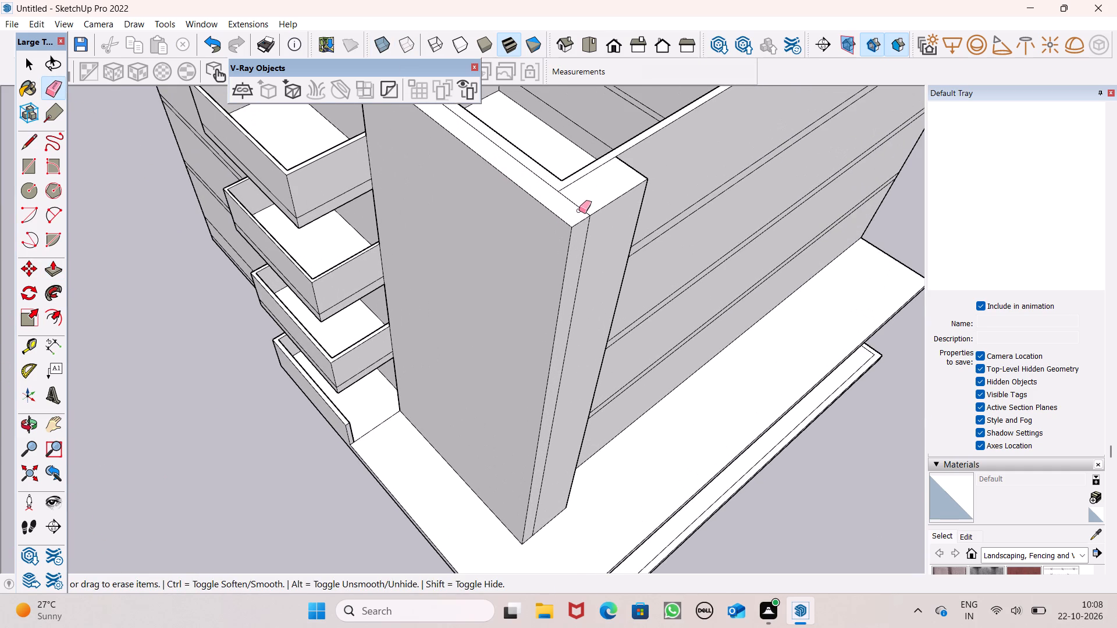
{"action": "left_click", "coordinate": [579, 210]}
{"action": "left_click_drag", "start_coordinate": [590, 239], "coordinate": [583, 242]}
Draw a 9" line across the wall top at the corner feature's balcony-side end, from the outer wall edge to the inner edge.
{"action": "middle_click_drag", "start_coordinate": [596, 199], "coordinate": [564, 309]}
{"action": "scroll", "coordinate": [564, 309], "scroll_direction": "up", "scroll_amount": 1}
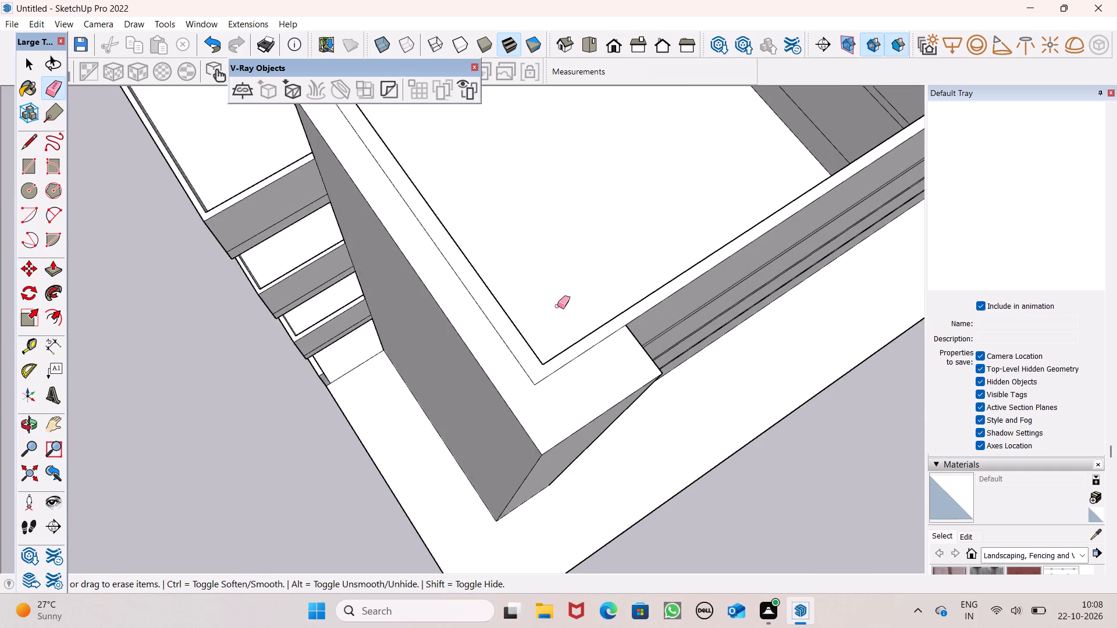
{"action": "scroll", "coordinate": [552, 298], "scroll_direction": "down", "scroll_amount": 5}
{"action": "scroll", "coordinate": [541, 237], "scroll_direction": "up", "scroll_amount": 6}
{"action": "scroll", "coordinate": [540, 236], "scroll_direction": "down", "scroll_amount": 5}
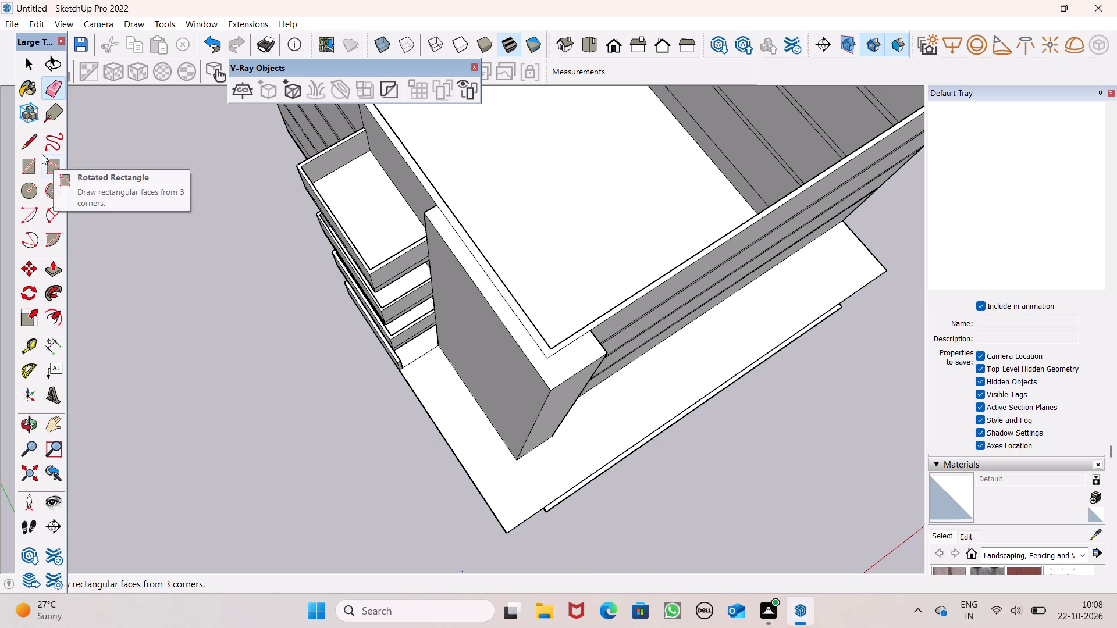
{"action": "left_click", "coordinate": [27, 143]}
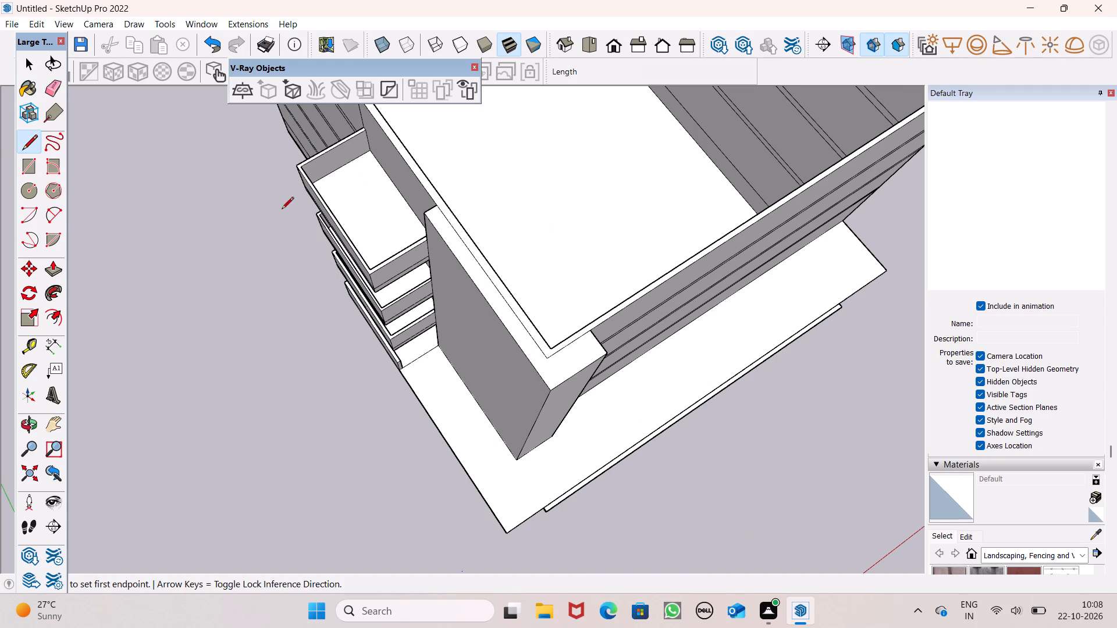
{"action": "scroll", "coordinate": [440, 206], "scroll_direction": "up", "scroll_amount": 5}
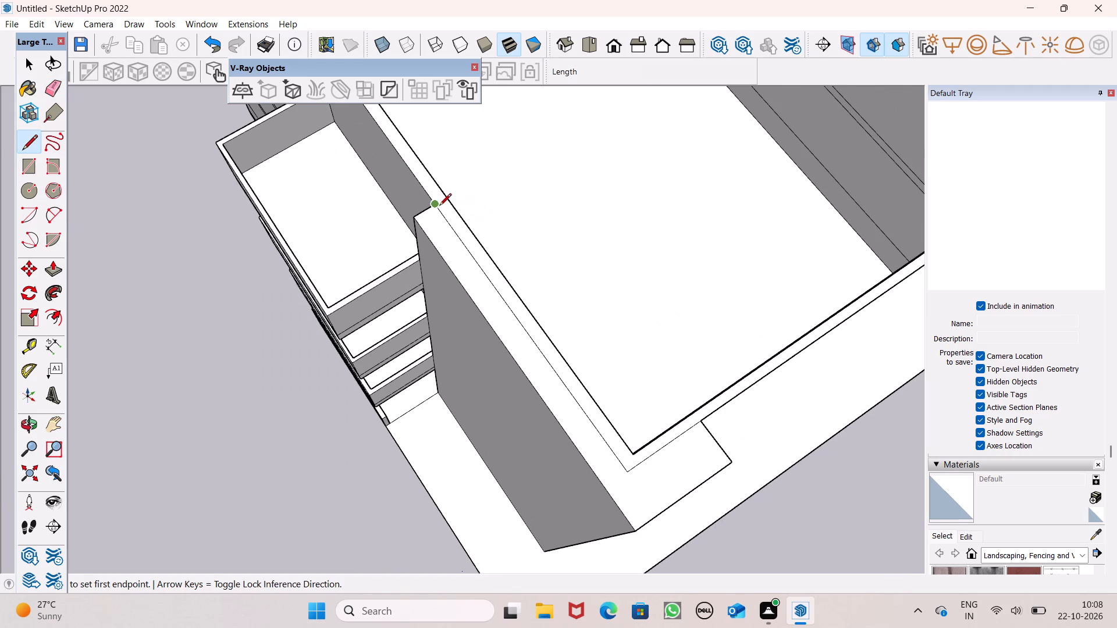
{"action": "left_click", "coordinate": [438, 208]}
{"action": "left_click", "coordinate": [449, 200]}
{"action": "scroll", "coordinate": [219, 230], "scroll_direction": "down", "scroll_amount": 3}
{"action": "middle_click_drag", "start_coordinate": [300, 255], "coordinate": [451, 198]}
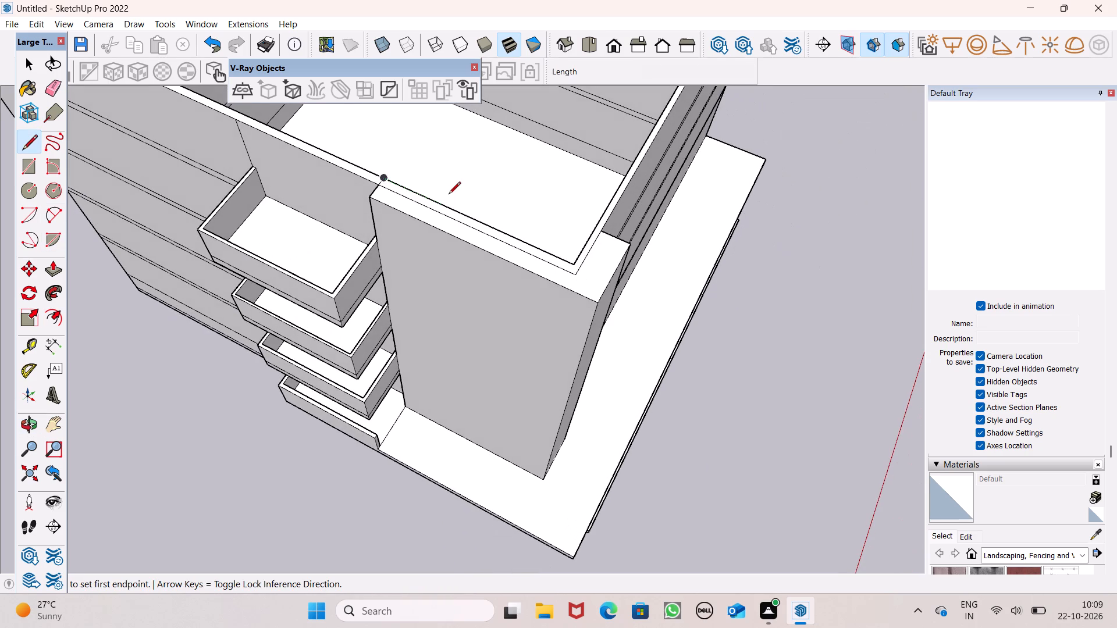
Draw a horizontal rectangle about 11' 10 3/8" by 1' 4 1/16" near the top of the corner feature's balcony-side facade face.
{"action": "scroll", "coordinate": [444, 179], "scroll_direction": "down", "scroll_amount": 2}
{"action": "scroll", "coordinate": [495, 204], "scroll_direction": "down", "scroll_amount": 2}
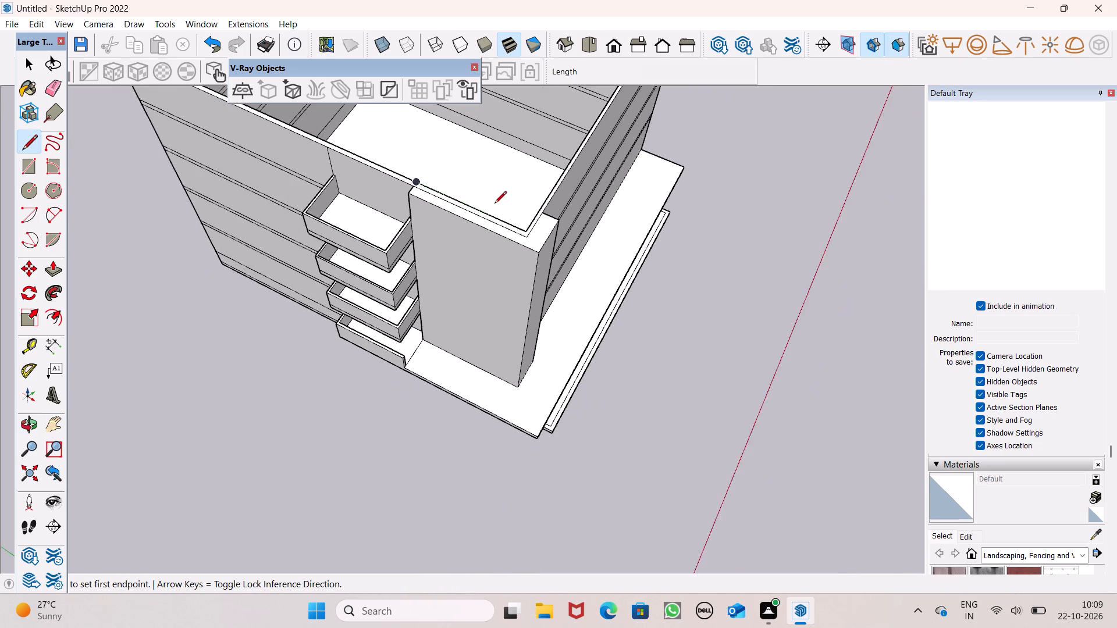
{"action": "left_click", "coordinate": [29, 169]}
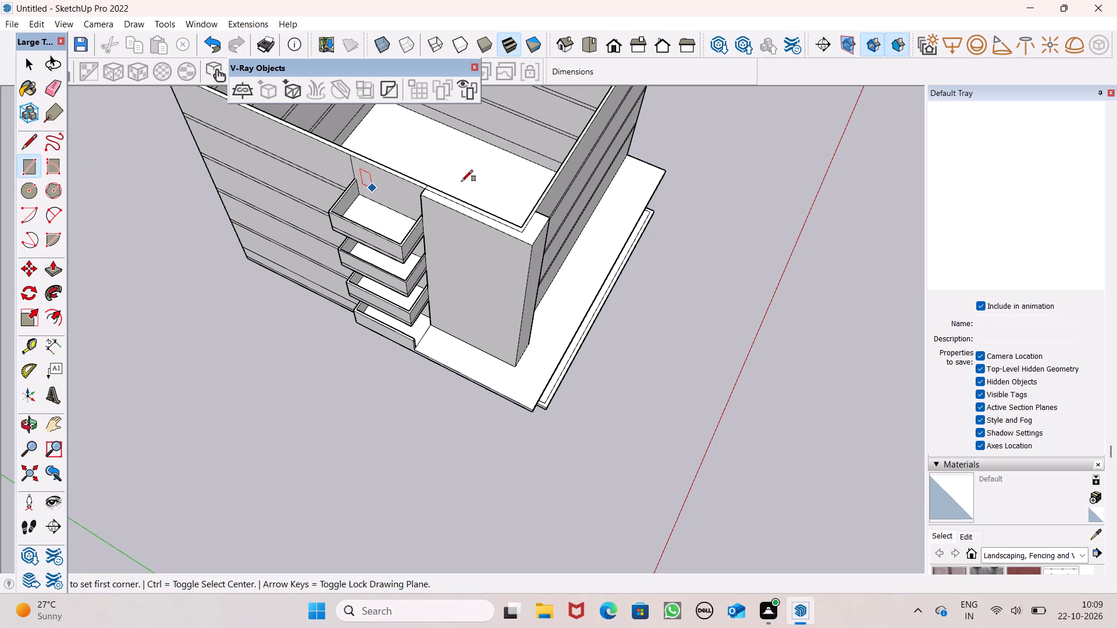
{"action": "middle_click_drag", "start_coordinate": [501, 202], "coordinate": [642, 87]}
{"action": "scroll", "coordinate": [624, 135], "scroll_direction": "up", "scroll_amount": 4}
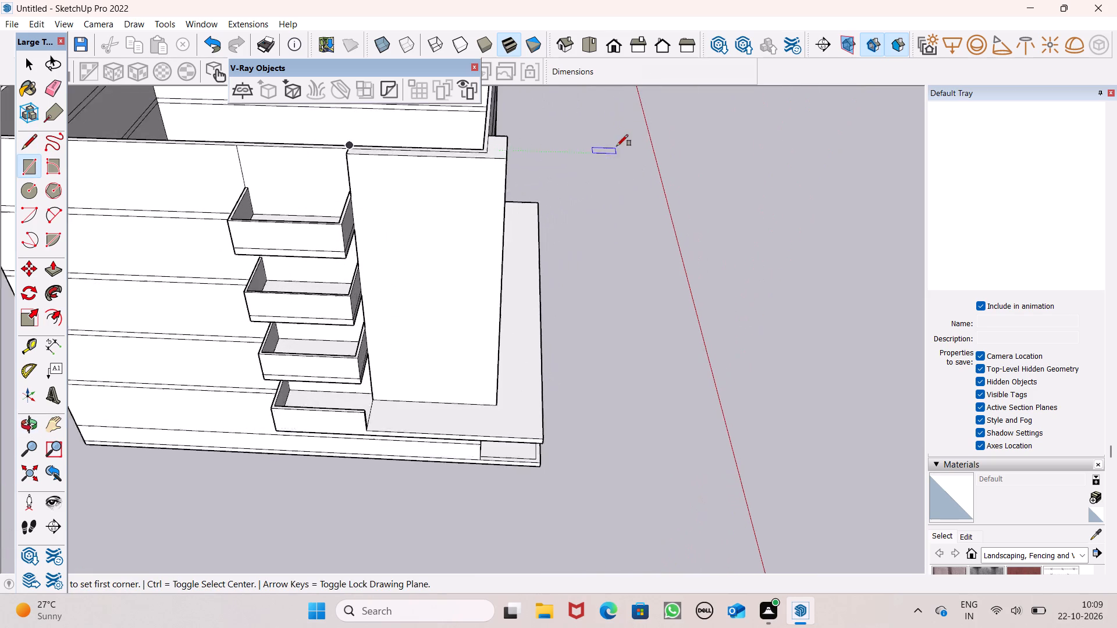
{"action": "middle_click_drag", "start_coordinate": [553, 190], "coordinate": [549, 143]}
{"action": "scroll", "coordinate": [258, 165], "scroll_direction": "down", "scroll_amount": 5}
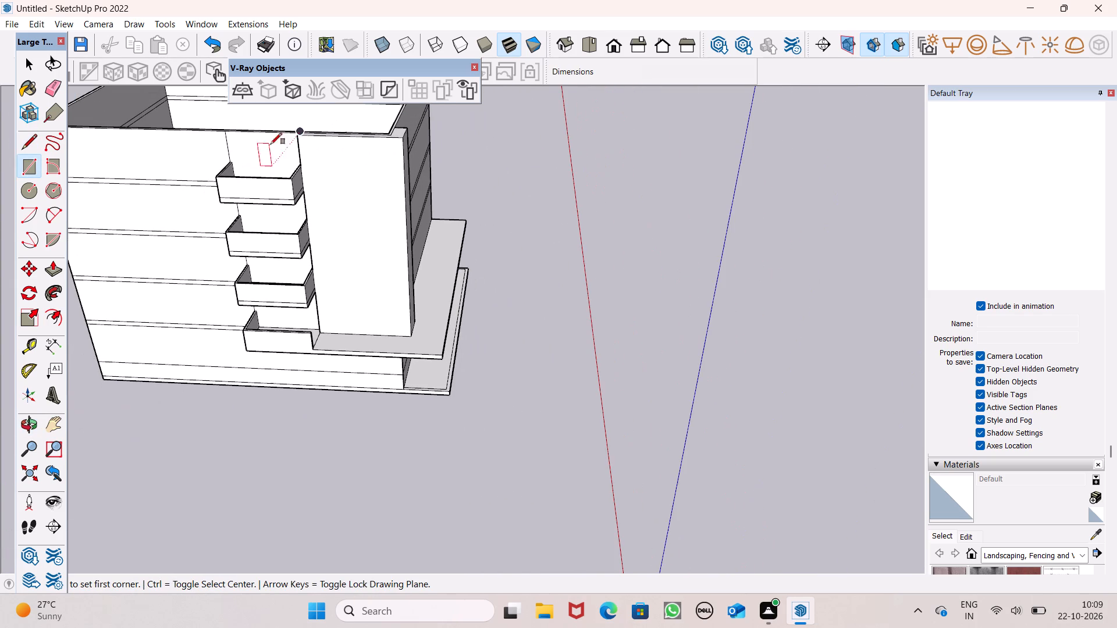
{"action": "scroll", "coordinate": [328, 135], "scroll_direction": "up", "scroll_amount": 4}
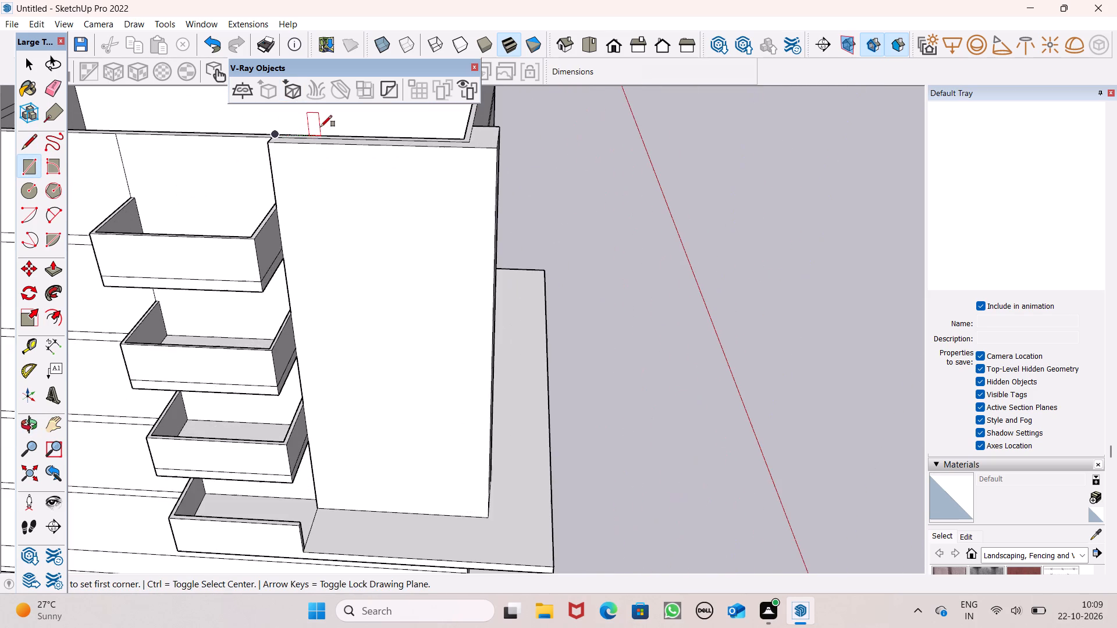
{"action": "scroll", "coordinate": [321, 127], "scroll_direction": "up", "scroll_amount": 1}
{"action": "middle_click_drag", "start_coordinate": [420, 259], "coordinate": [444, 174]}
{"action": "scroll", "coordinate": [403, 255], "scroll_direction": "down", "scroll_amount": 6}
{"action": "scroll", "coordinate": [397, 135], "scroll_direction": "up", "scroll_amount": 4}
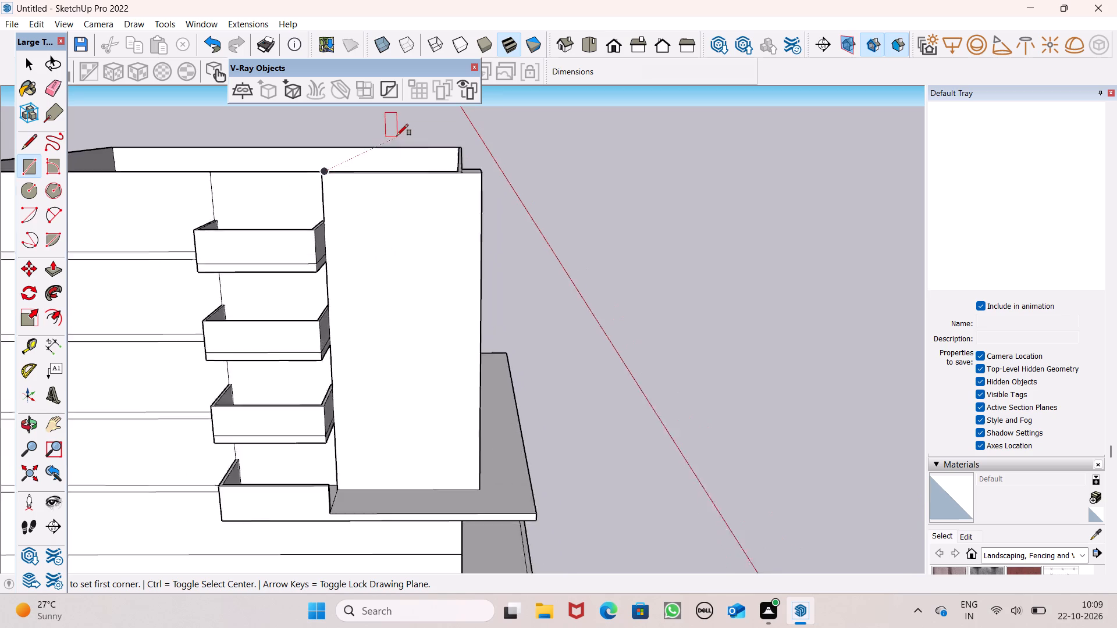
{"action": "scroll", "coordinate": [397, 135], "scroll_direction": "up", "scroll_amount": 3}
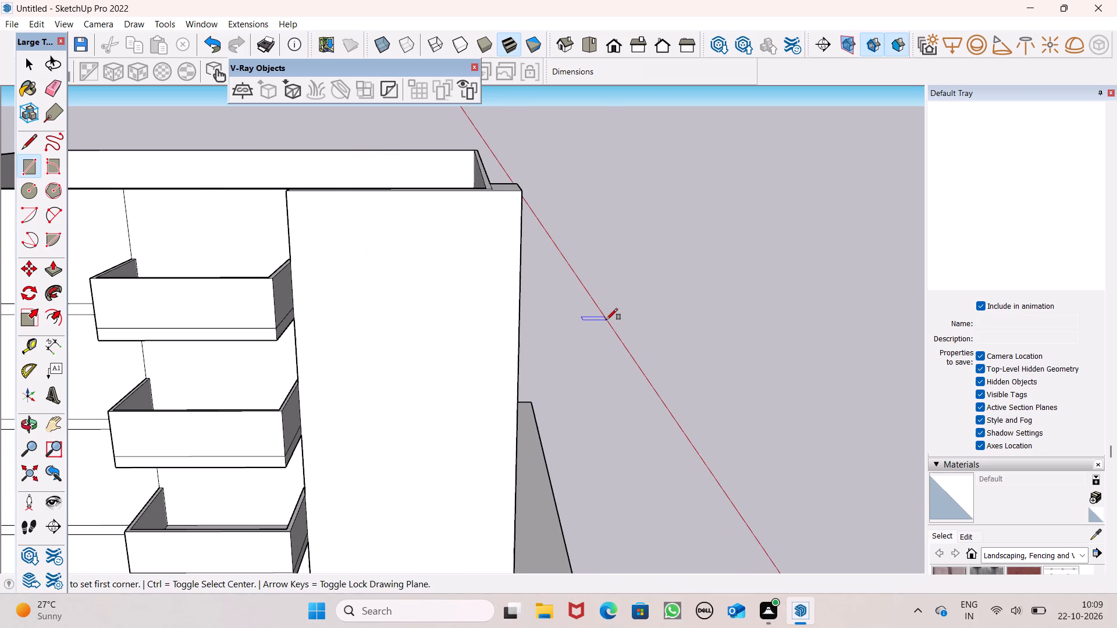
{"action": "scroll", "coordinate": [606, 320], "scroll_direction": "up", "scroll_amount": 2}
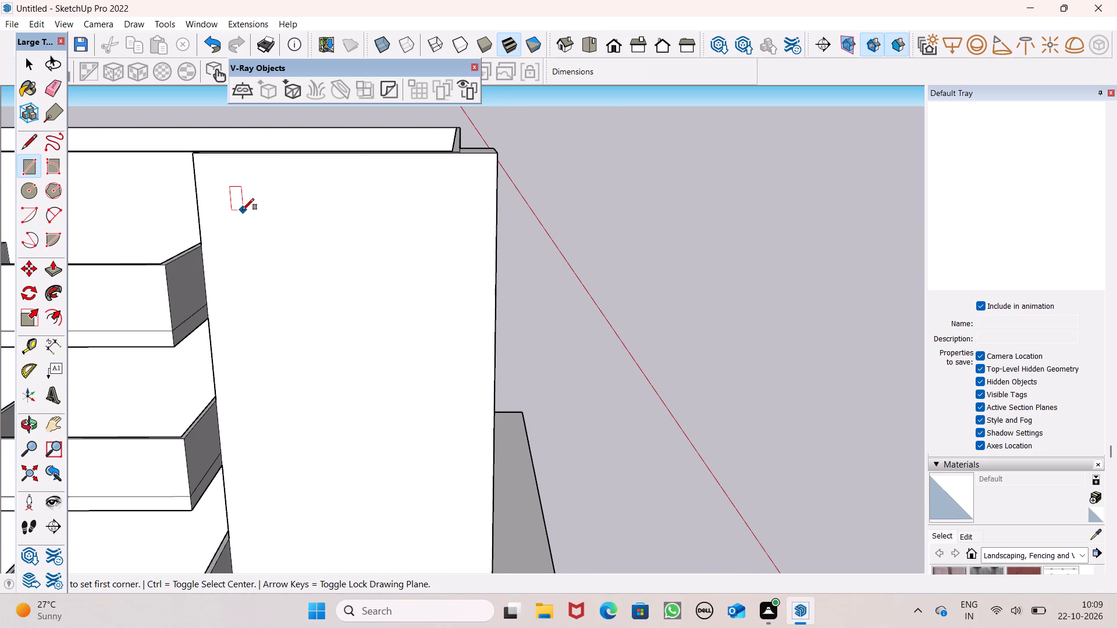
{"action": "left_click", "coordinate": [239, 204]}
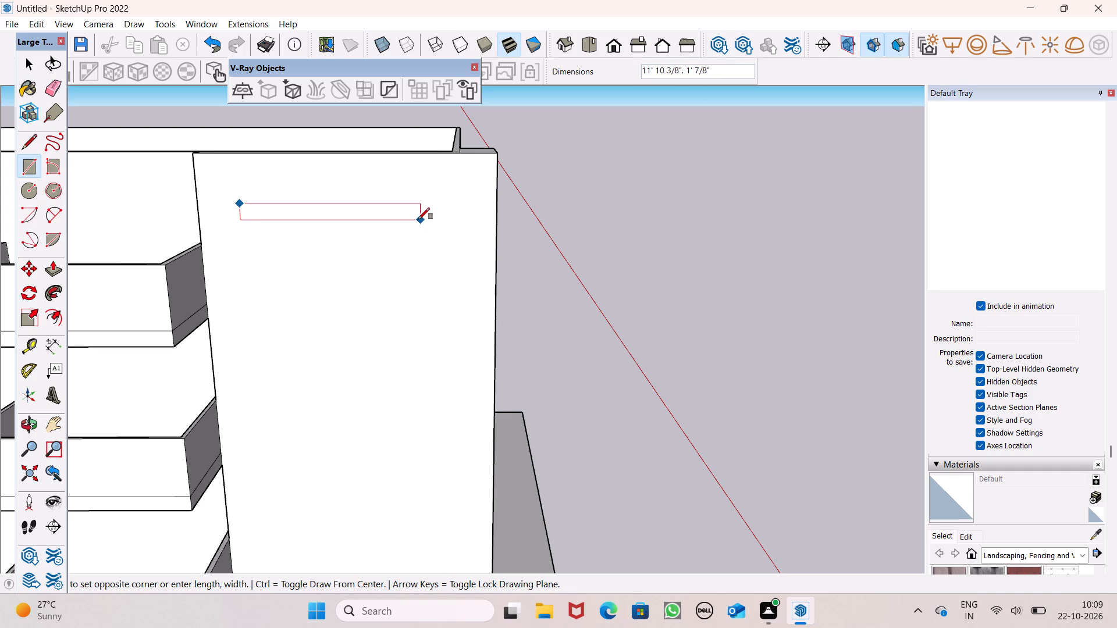
{"action": "left_click", "coordinate": [421, 224]}
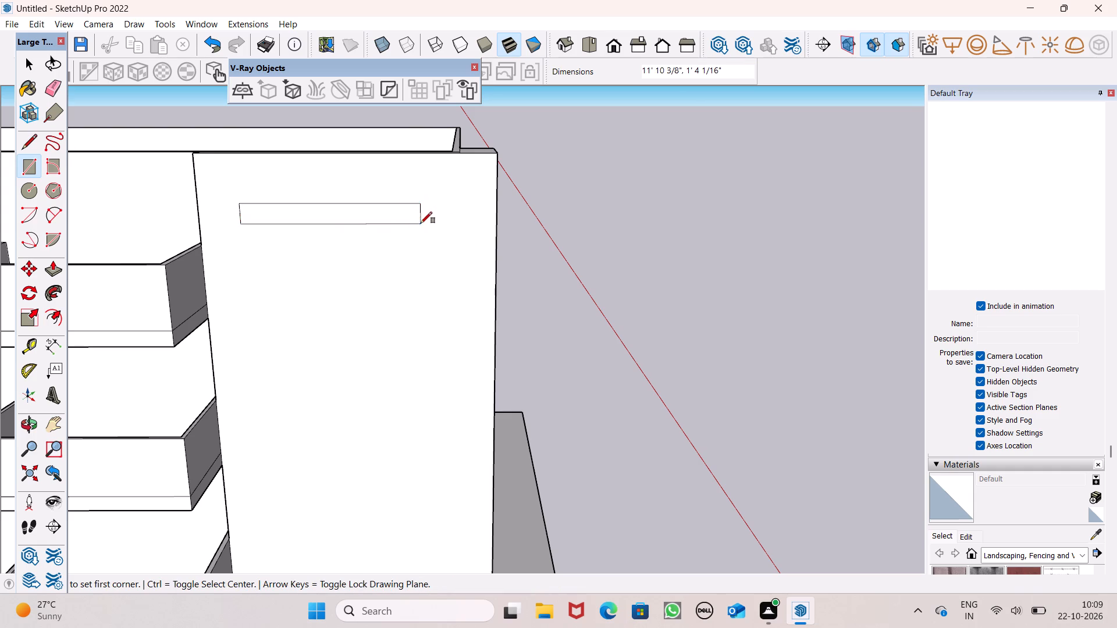
Push/Pull the narrow rectangle outward by about 6' 9 3/16" as a slab projecting from the corner feature.
{"action": "scroll", "coordinate": [702, 154], "scroll_direction": "down", "scroll_amount": 5}
{"action": "middle_click_drag", "start_coordinate": [733, 209], "coordinate": [621, 240]}
{"action": "scroll", "coordinate": [612, 227], "scroll_direction": "down", "scroll_amount": 2}
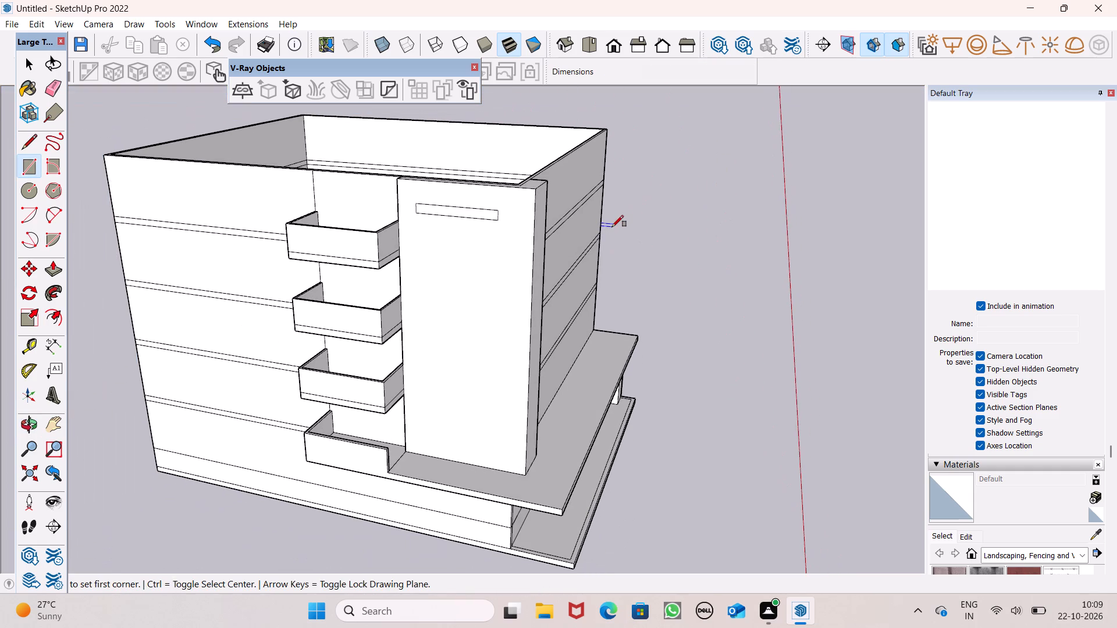
{"action": "key", "text": "space"}
{"action": "scroll", "coordinate": [613, 230], "scroll_direction": "down", "scroll_amount": 3}
{"action": "middle_click_drag", "start_coordinate": [744, 261], "coordinate": [653, 277]}
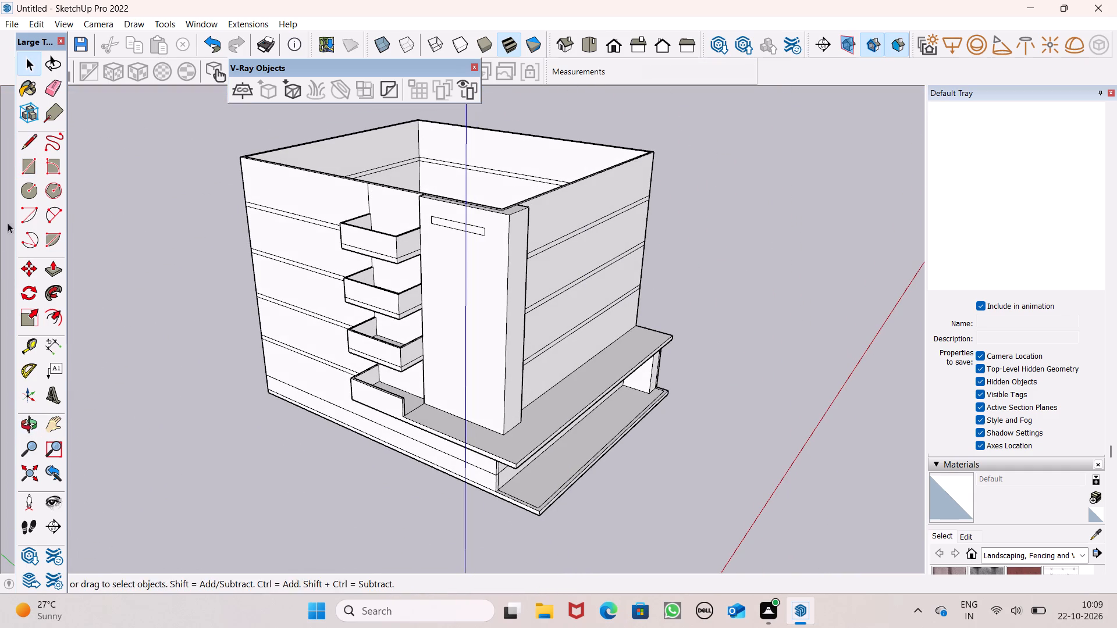
{"action": "left_click", "coordinate": [50, 274]}
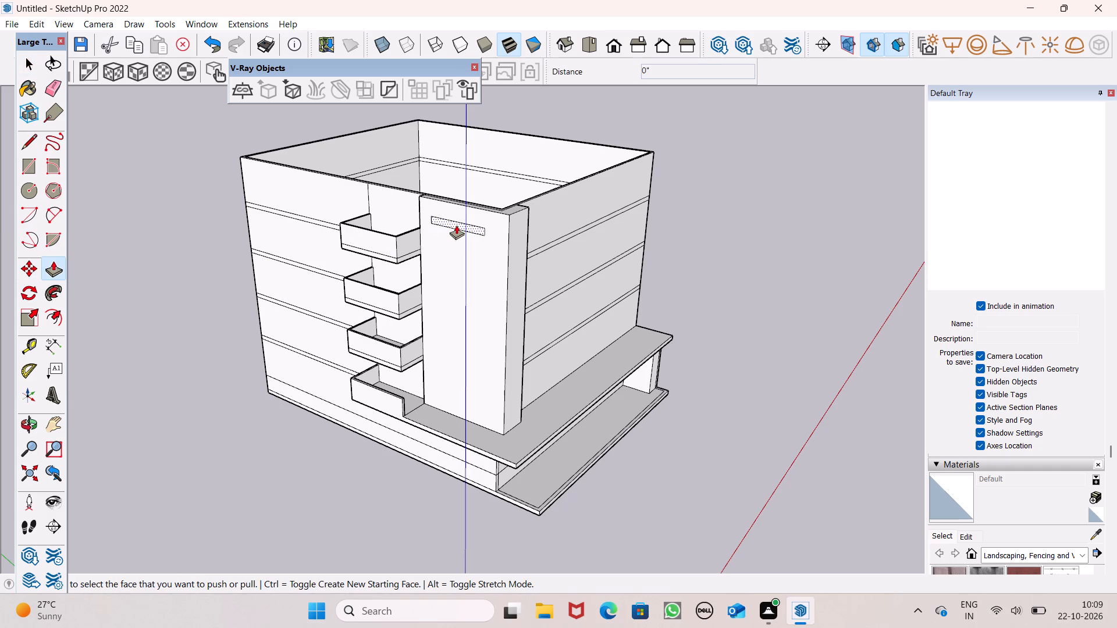
{"action": "left_click_drag", "start_coordinate": [456, 225], "coordinate": [429, 228]}
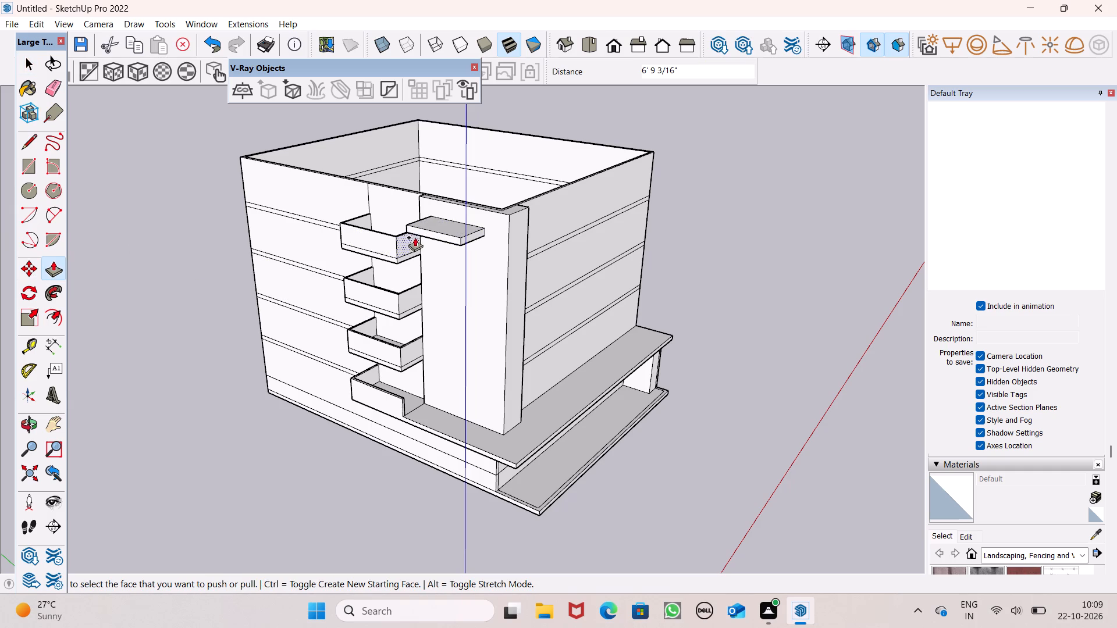
Draw an 11' 10 3/8" line across the projecting slab's underside, parallel to and just inside its outer edge.
{"action": "middle_click_drag", "start_coordinate": [469, 317], "coordinate": [438, 287]}
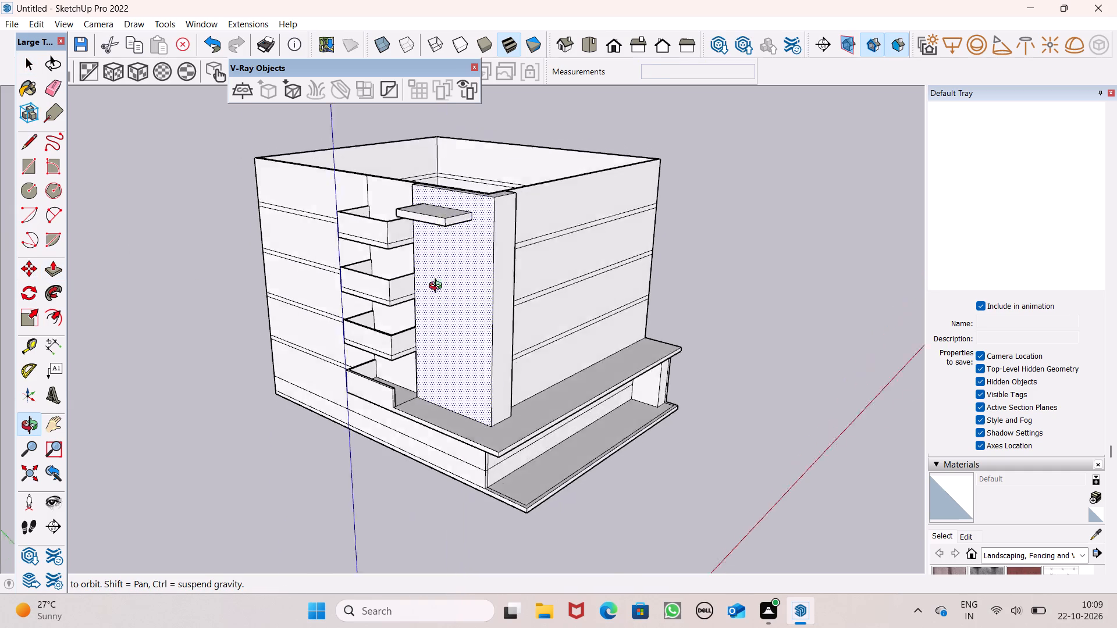
{"action": "middle_click_drag", "start_coordinate": [438, 287], "coordinate": [247, 187]}
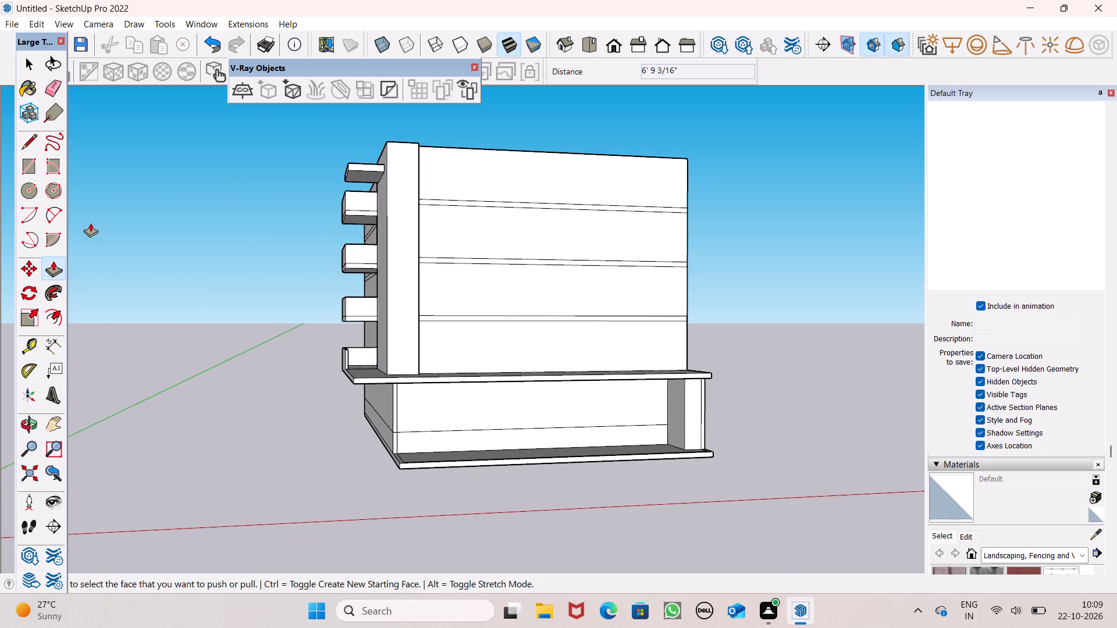
{"action": "middle_click_drag", "start_coordinate": [214, 329], "coordinate": [610, 272]}
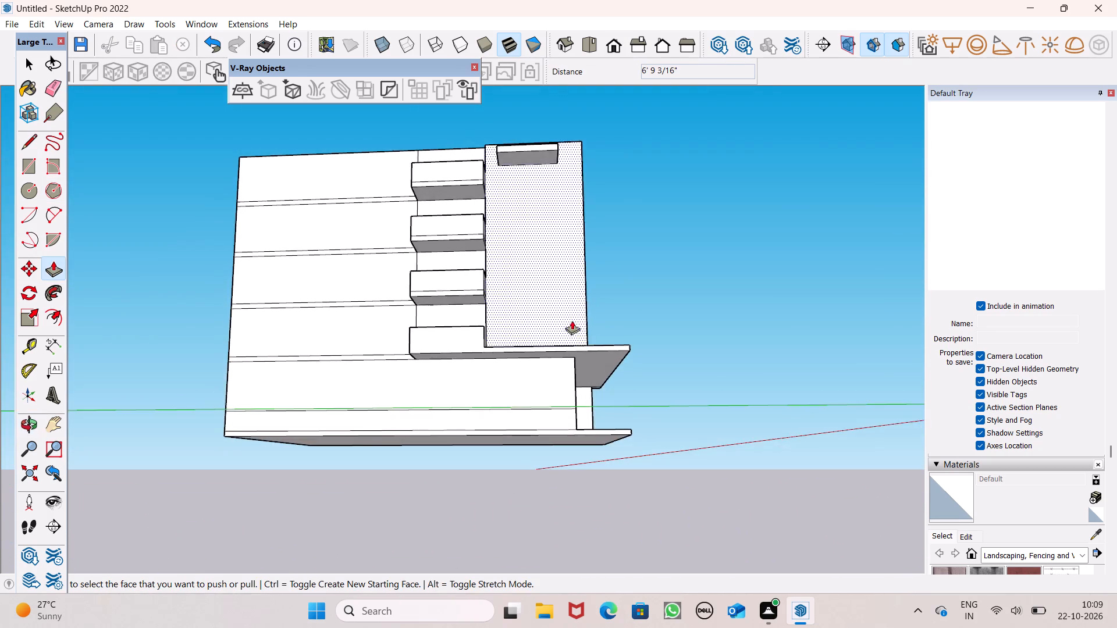
{"action": "scroll", "coordinate": [567, 334], "scroll_direction": "down", "scroll_amount": 5}
{"action": "scroll", "coordinate": [527, 146], "scroll_direction": "up", "scroll_amount": 6}
{"action": "scroll", "coordinate": [568, 226], "scroll_direction": "up", "scroll_amount": 1}
{"action": "middle_click_drag", "start_coordinate": [568, 226], "coordinate": [567, 131]}
{"action": "scroll", "coordinate": [569, 146], "scroll_direction": "up", "scroll_amount": 3}
{"action": "scroll", "coordinate": [558, 252], "scroll_direction": "up", "scroll_amount": 4}
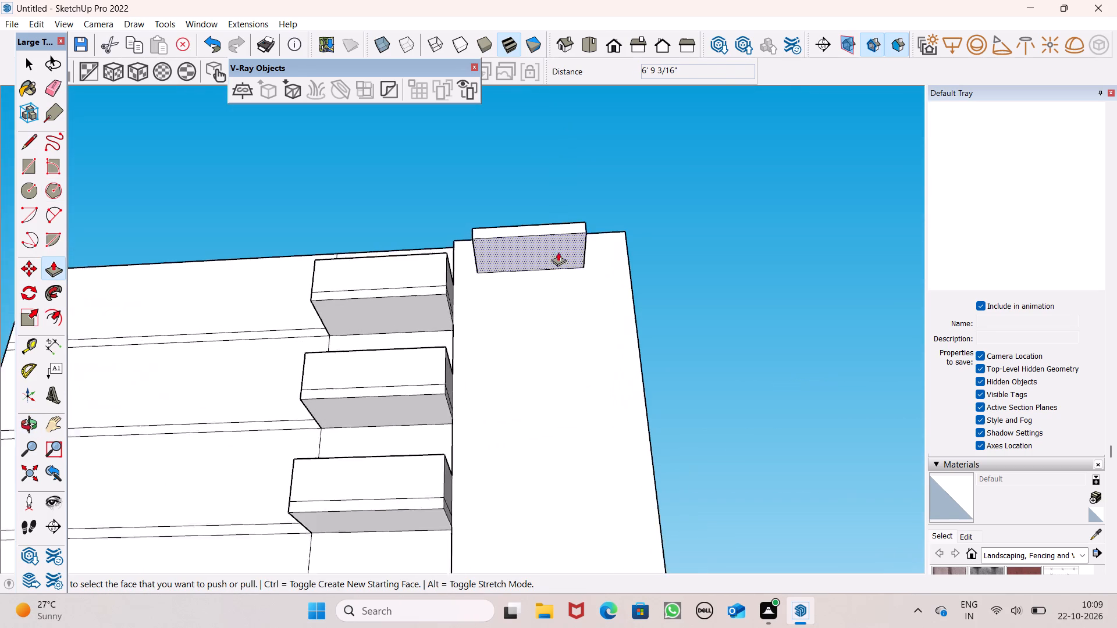
{"action": "scroll", "coordinate": [558, 252], "scroll_direction": "up", "scroll_amount": 8}
{"action": "left_click", "coordinate": [32, 144]}
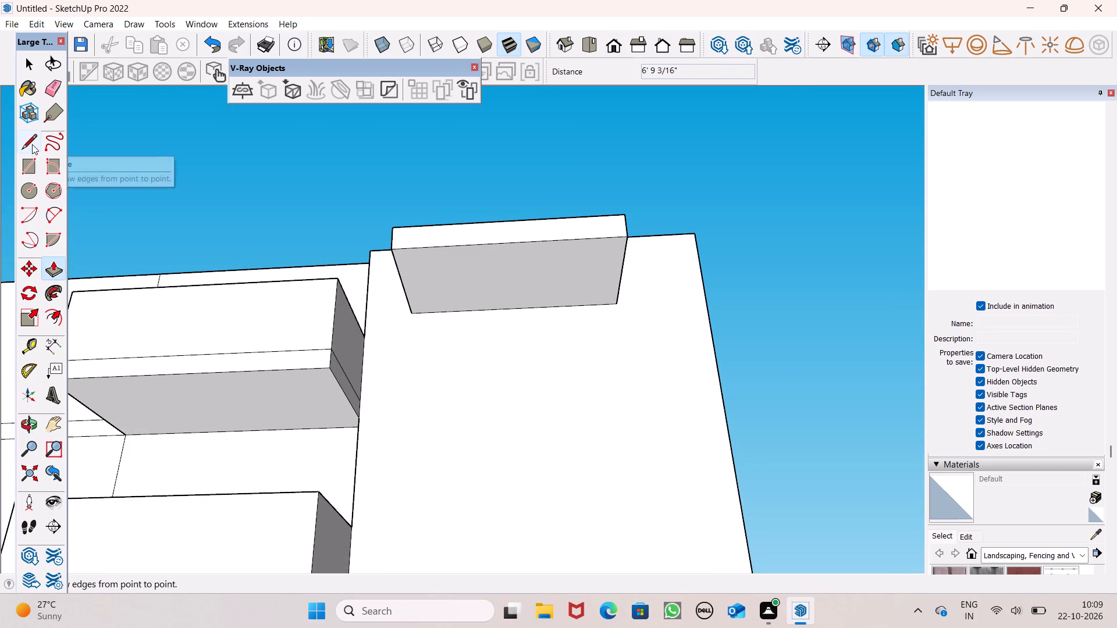
{"action": "scroll", "coordinate": [359, 263], "scroll_direction": "up", "scroll_amount": 5}
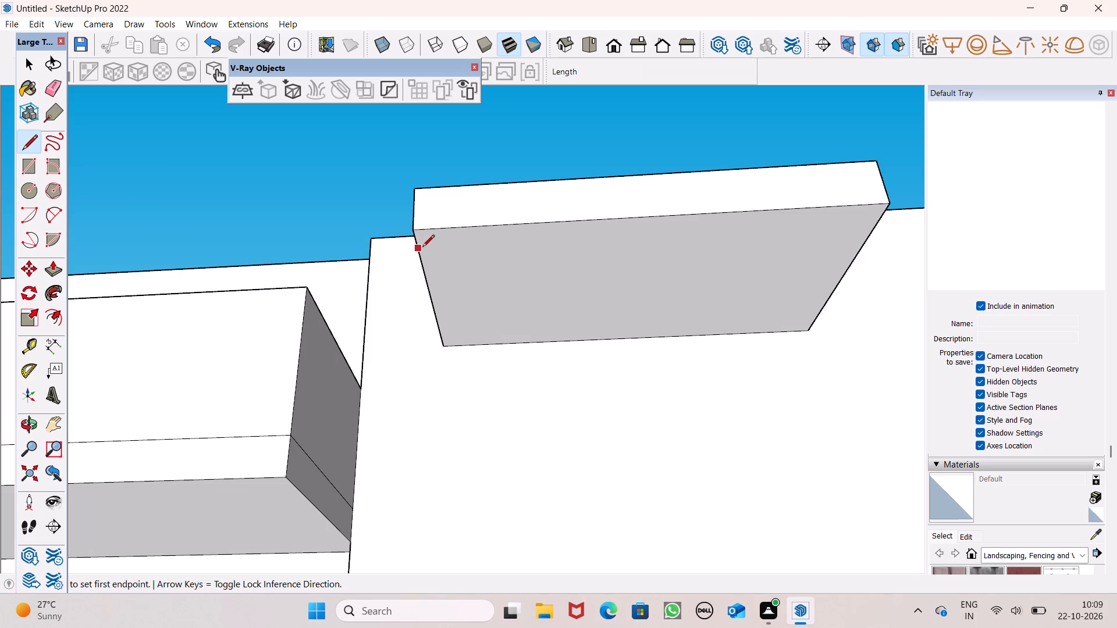
{"action": "left_click", "coordinate": [422, 248]}
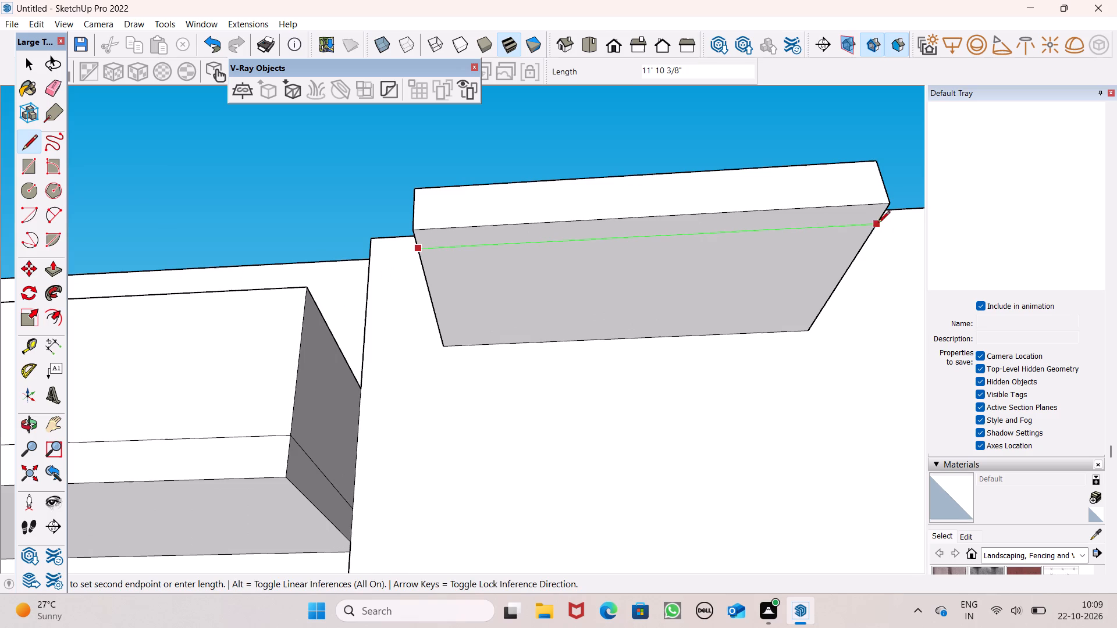
{"action": "left_click", "coordinate": [877, 222]}
Push/Pull the narrow outer strip of the slab's underside downward by about 18' 3 9/16" as a hanging vertical panel.
{"action": "scroll", "coordinate": [675, 149], "scroll_direction": "down", "scroll_amount": 4}
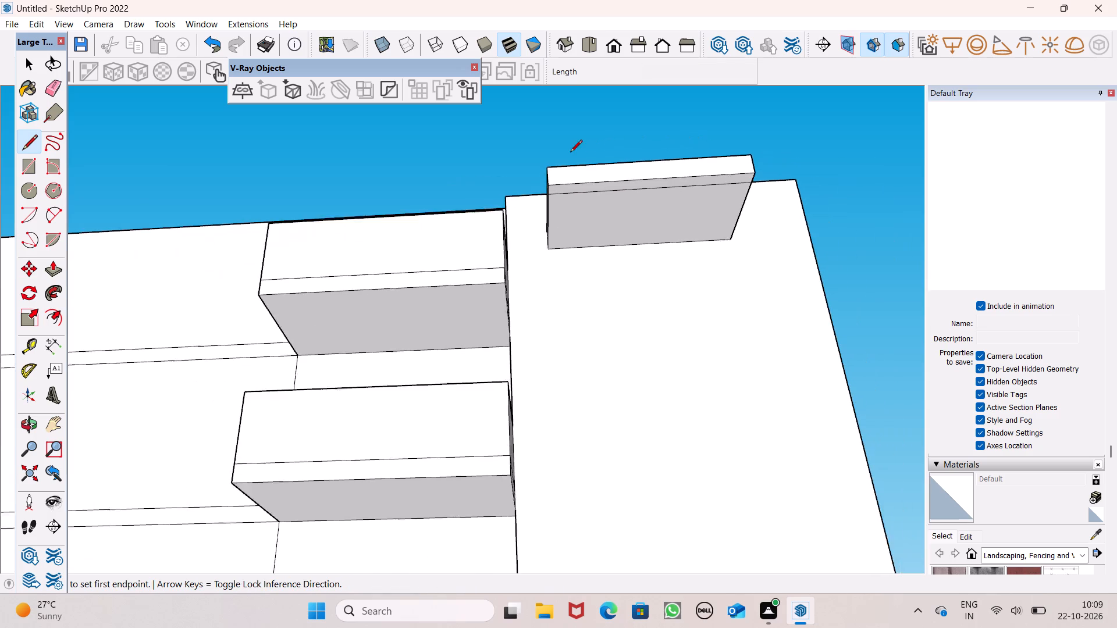
{"action": "scroll", "coordinate": [570, 153], "scroll_direction": "down", "scroll_amount": 2}
{"action": "left_click", "coordinate": [48, 272]}
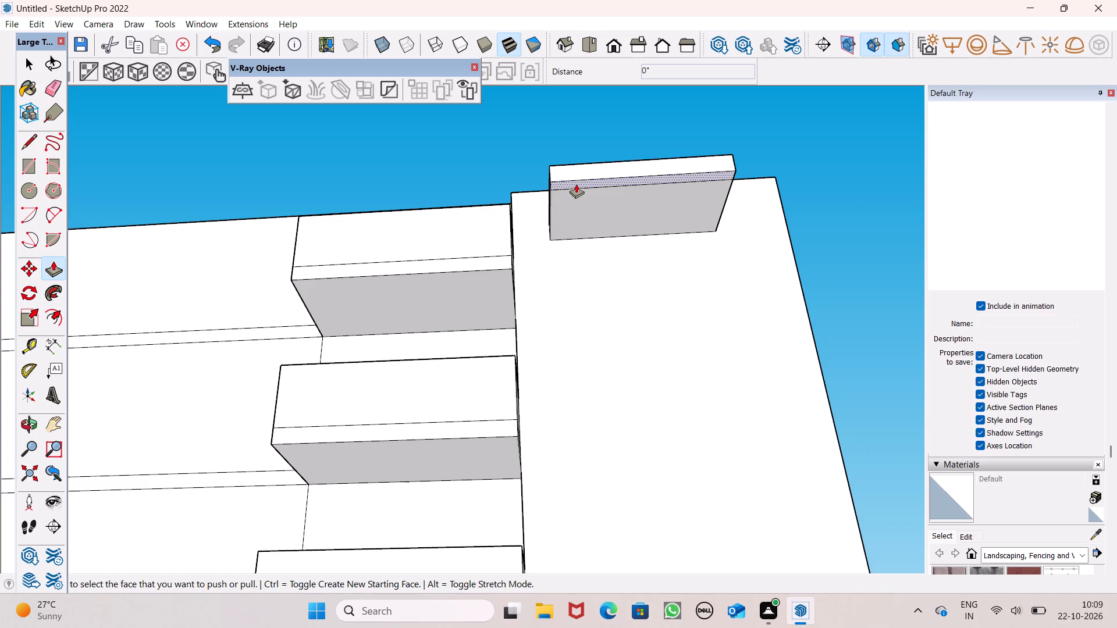
{"action": "left_click_drag", "start_coordinate": [576, 184], "coordinate": [550, 451]}
{"action": "scroll", "coordinate": [558, 230], "scroll_direction": "down", "scroll_amount": 8}
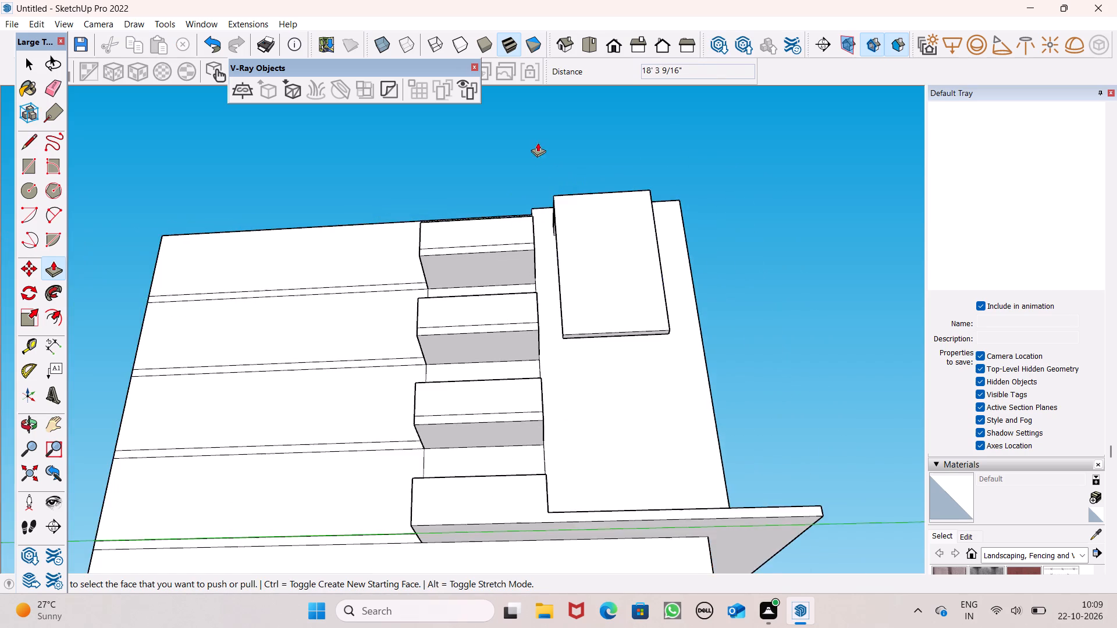
Extend the hanging panel's bottom face down by about 20' 1 3/4", towards the first-floor projecting slab.
{"action": "scroll", "coordinate": [538, 142], "scroll_direction": "down", "scroll_amount": 4}
{"action": "middle_click_drag", "start_coordinate": [560, 309], "coordinate": [451, 169]}
{"action": "scroll", "coordinate": [458, 322], "scroll_direction": "up", "scroll_amount": 1}
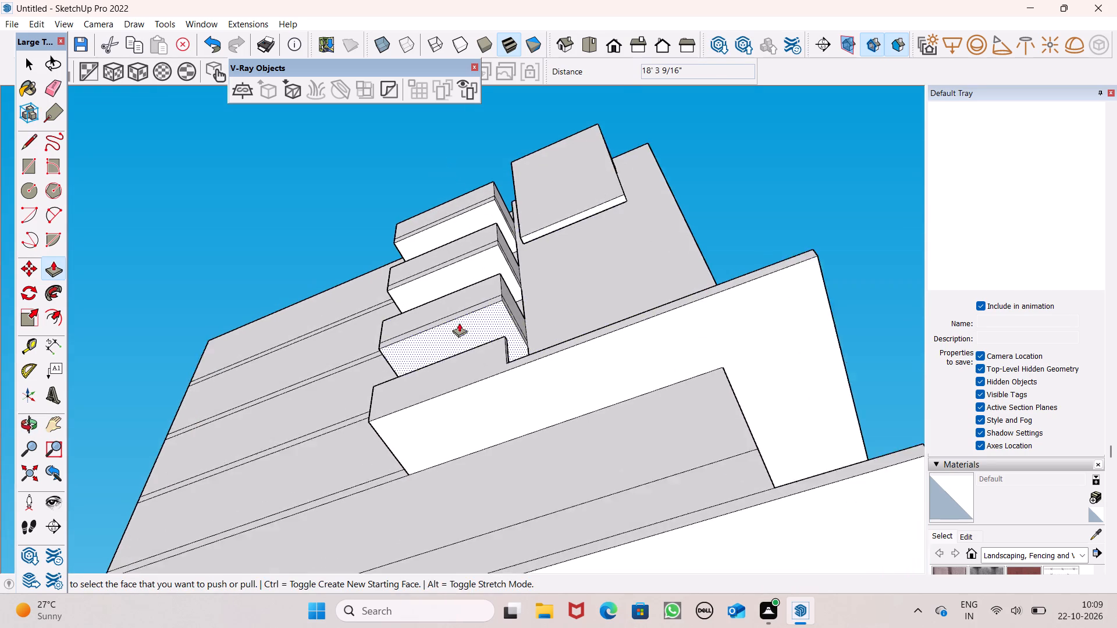
{"action": "scroll", "coordinate": [459, 323], "scroll_direction": "up", "scroll_amount": 4}
{"action": "left_click_drag", "start_coordinate": [569, 190], "coordinate": [607, 297]}
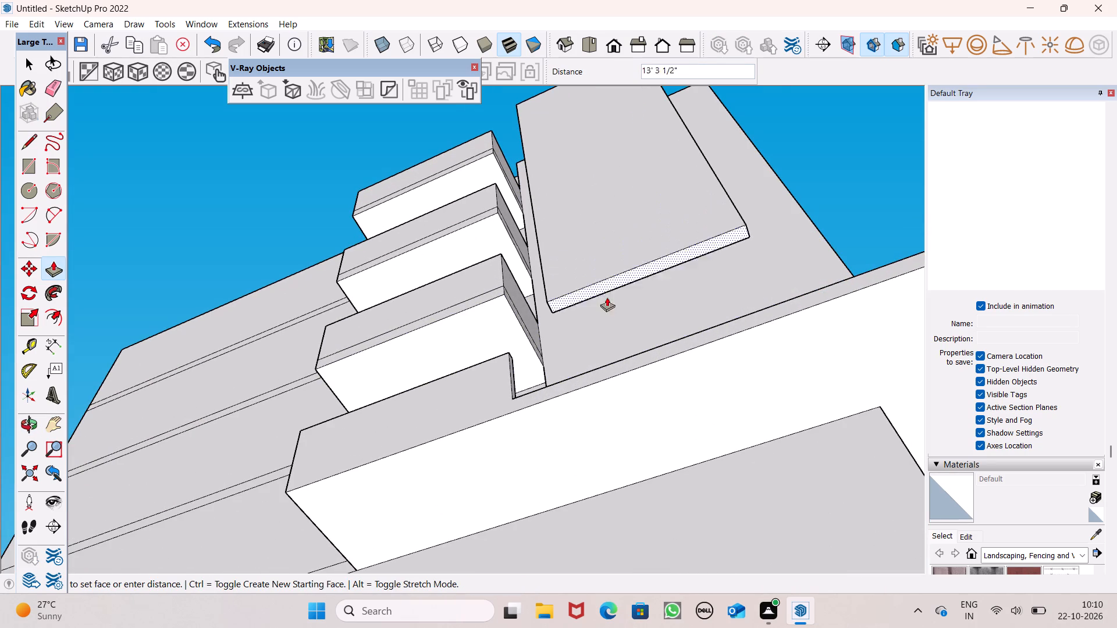
{"action": "left_click_drag", "start_coordinate": [607, 297], "coordinate": [620, 359]}
Examine the hanging panel's bottom end where it meets the first-floor projecting slab beside the corner feature.
{"action": "scroll", "coordinate": [545, 252], "scroll_direction": "down", "scroll_amount": 4}
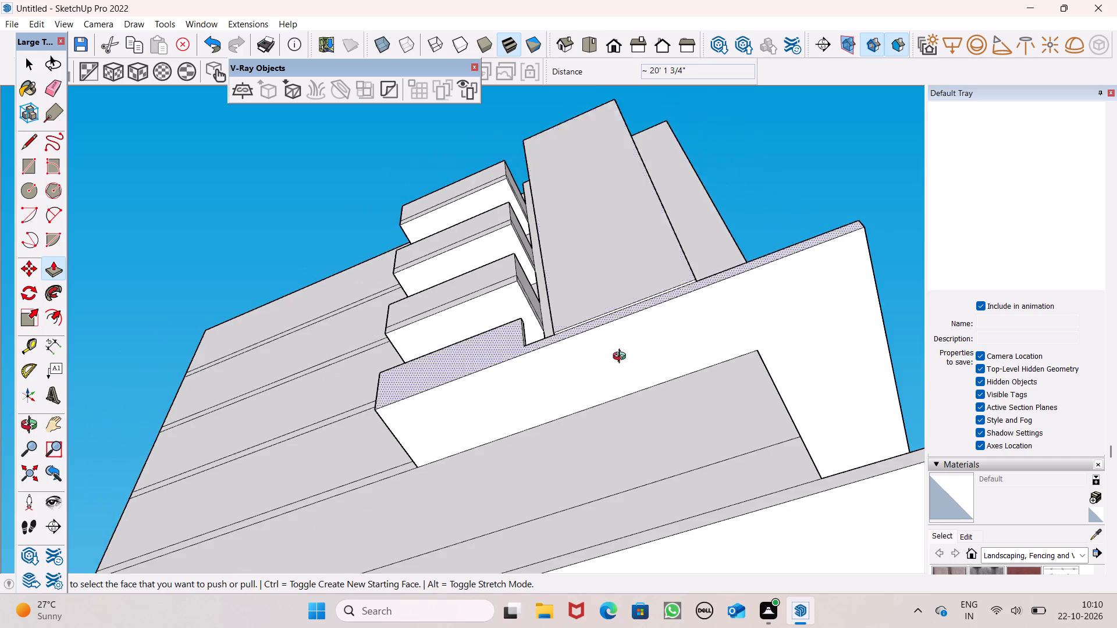
{"action": "middle_click_drag", "start_coordinate": [617, 354], "coordinate": [725, 433]}
{"action": "scroll", "coordinate": [670, 388], "scroll_direction": "up", "scroll_amount": 15}
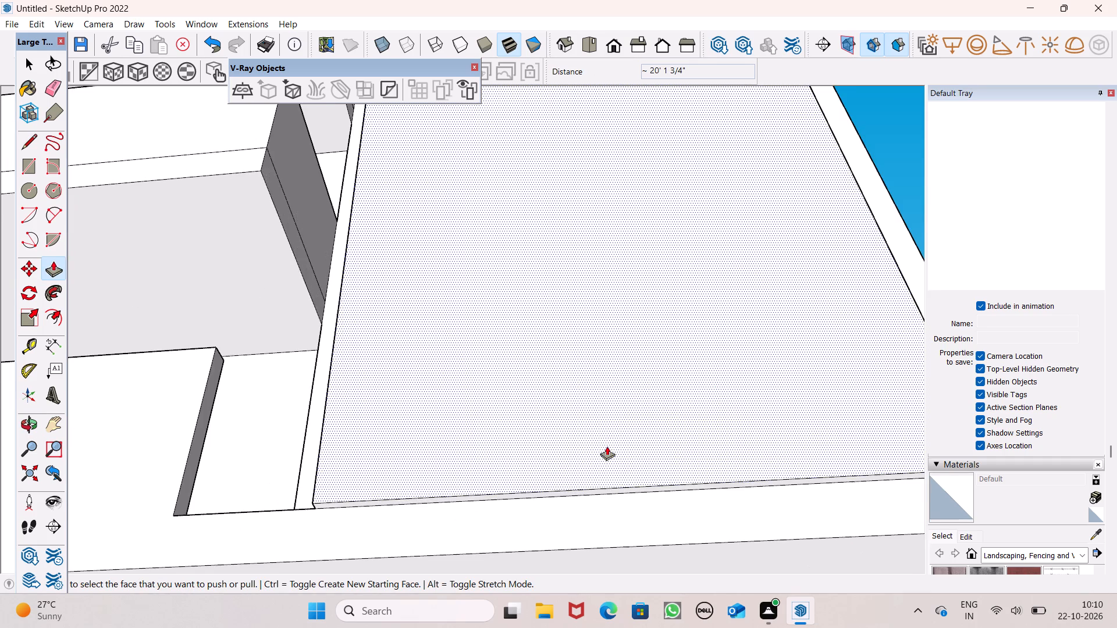
{"action": "scroll", "coordinate": [613, 403], "scroll_direction": "down", "scroll_amount": 13}
{"action": "middle_click_drag", "start_coordinate": [614, 448], "coordinate": [296, 578]}
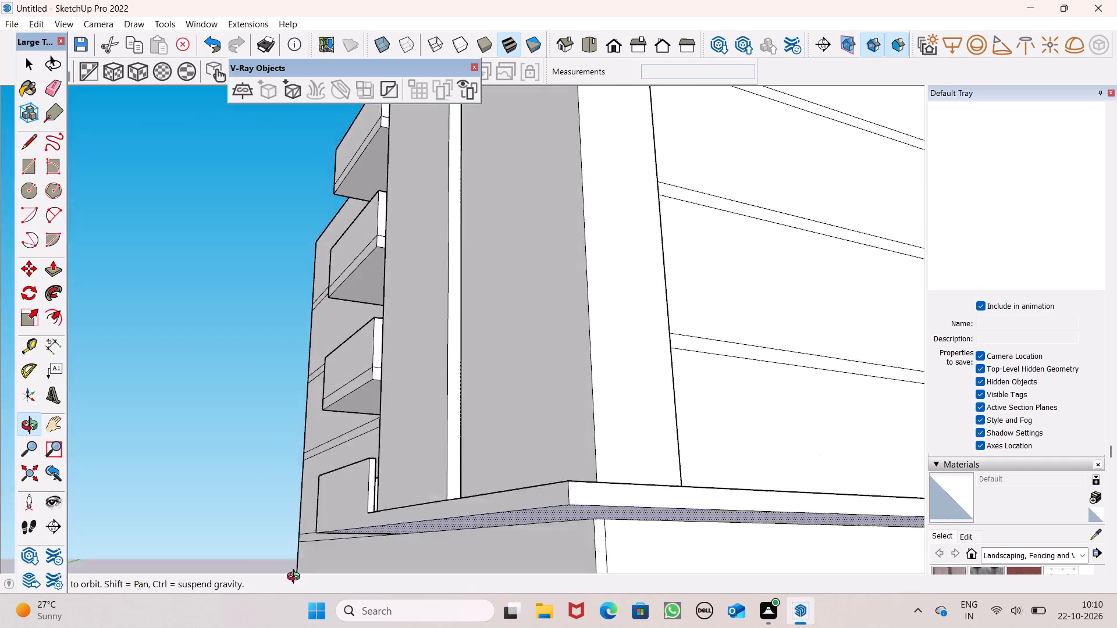
{"action": "middle_click_drag", "start_coordinate": [296, 578], "coordinate": [293, 579]}
{"action": "scroll", "coordinate": [292, 577], "scroll_direction": "up", "scroll_amount": 1}
{"action": "scroll", "coordinate": [508, 335], "scroll_direction": "down", "scroll_amount": 5}
{"action": "middle_click_drag", "start_coordinate": [487, 462], "coordinate": [500, 555]}
{"action": "scroll", "coordinate": [481, 529], "scroll_direction": "up", "scroll_amount": 9}
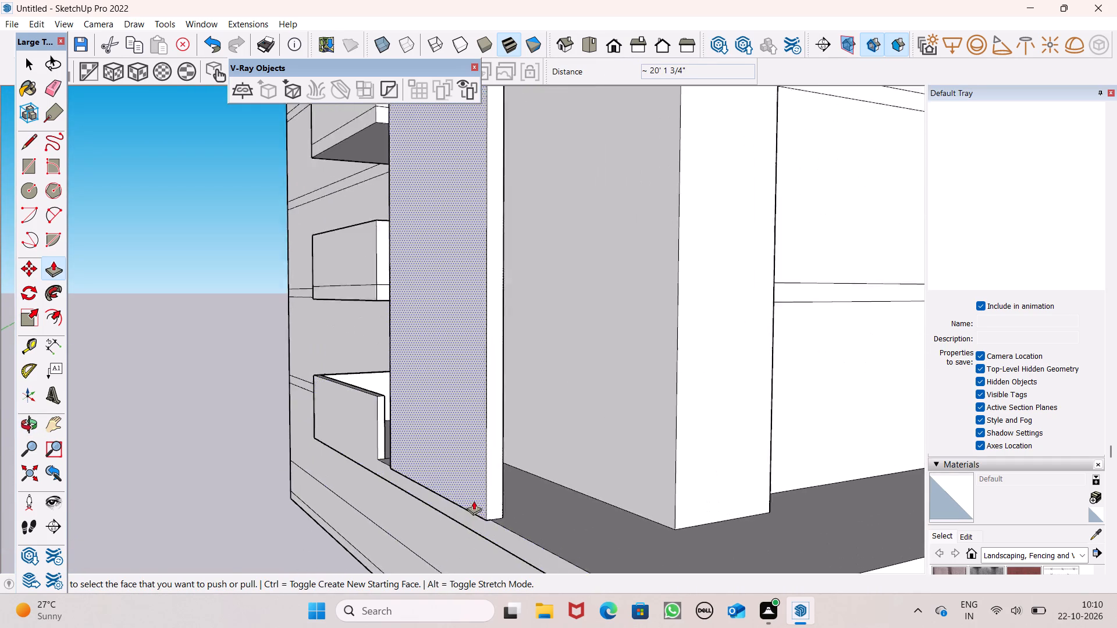
{"action": "scroll", "coordinate": [474, 501], "scroll_direction": "up", "scroll_amount": 6}
{"action": "scroll", "coordinate": [533, 397], "scroll_direction": "down", "scroll_amount": 6}
{"action": "middle_click_drag", "start_coordinate": [360, 540], "coordinate": [231, 538]}
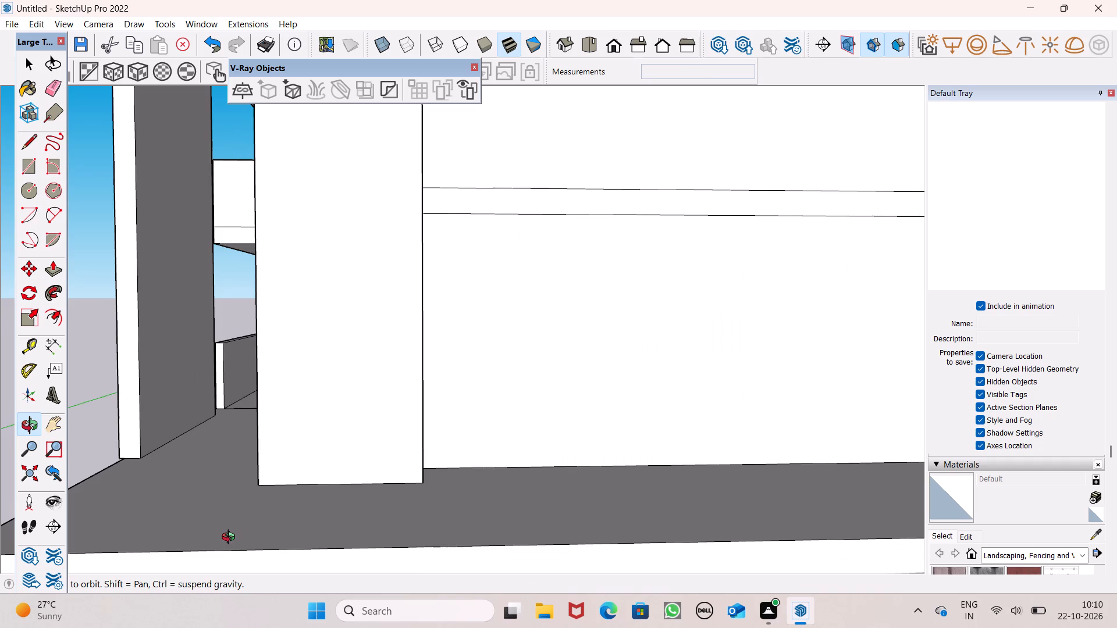
{"action": "middle_click_drag", "start_coordinate": [231, 538], "coordinate": [230, 536]}
{"action": "scroll", "coordinate": [230, 538], "scroll_direction": "up", "scroll_amount": 1}
{"action": "scroll", "coordinate": [219, 288], "scroll_direction": "down", "scroll_amount": 4}
{"action": "middle_click_drag", "start_coordinate": [243, 323], "coordinate": [307, 440]}
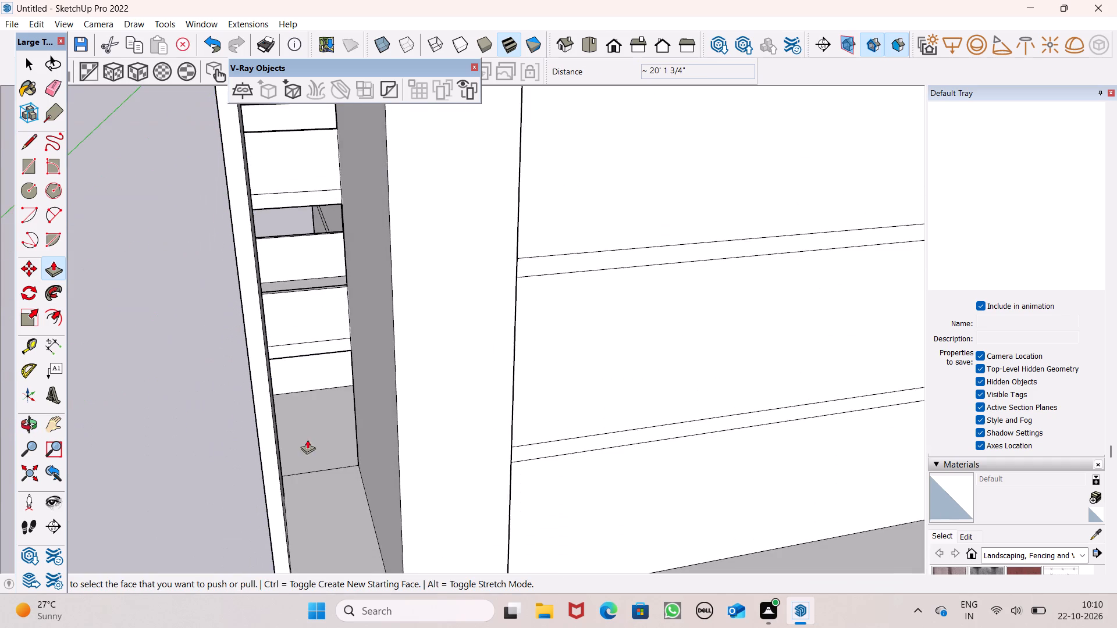
{"action": "scroll", "coordinate": [251, 392], "scroll_direction": "down", "scroll_amount": 6}
{"action": "scroll", "coordinate": [300, 575], "scroll_direction": "up", "scroll_amount": 6}
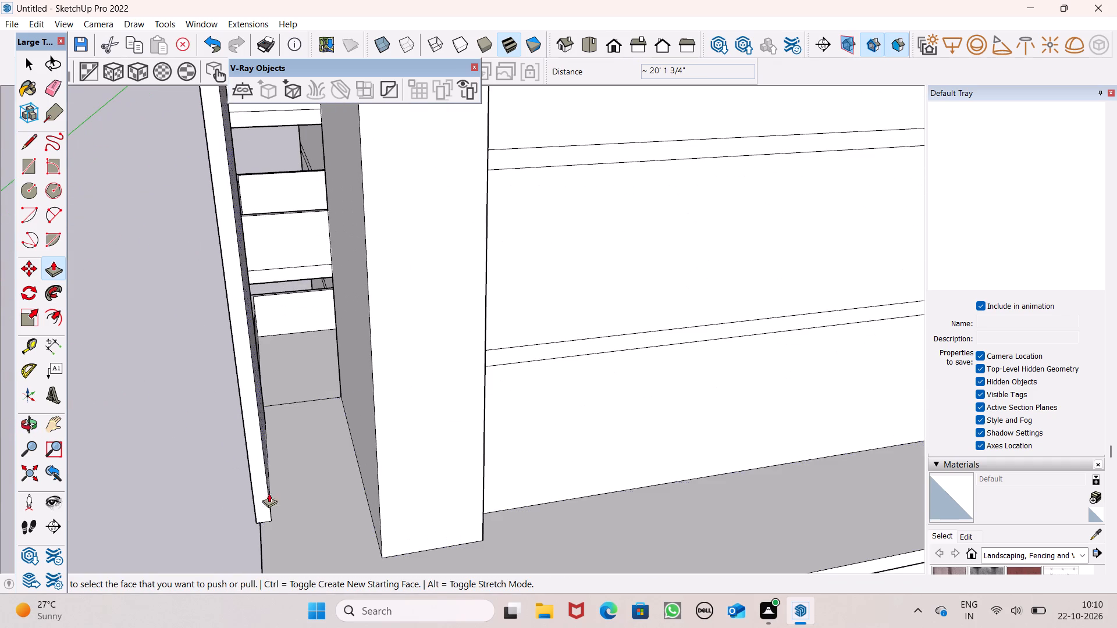
{"action": "scroll", "coordinate": [407, 267], "scroll_direction": "down", "scroll_amount": 4}
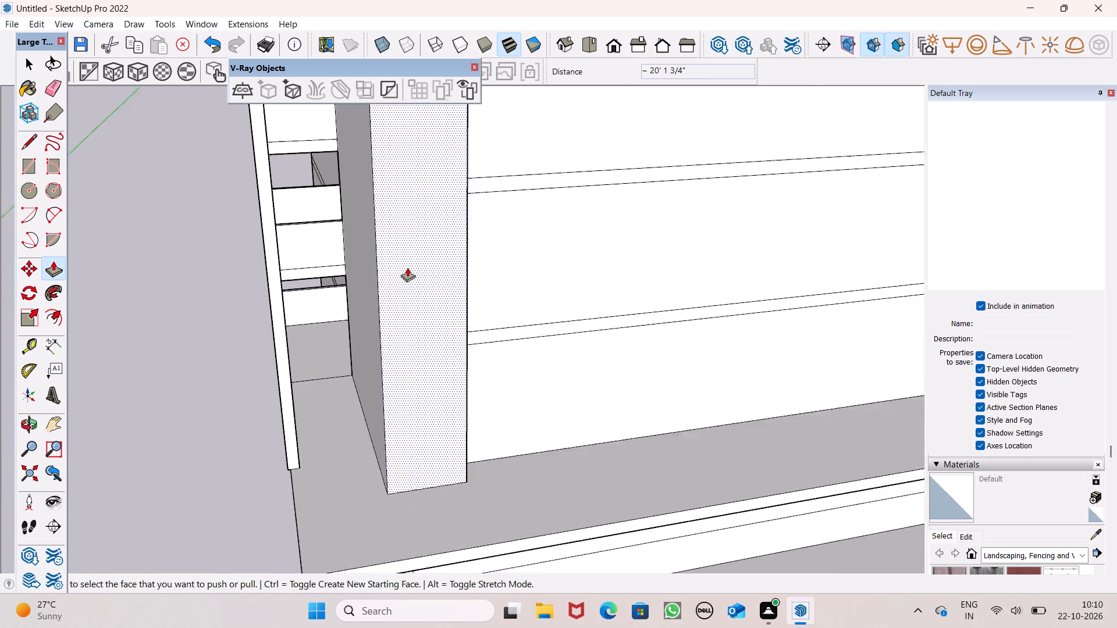
{"action": "scroll", "coordinate": [407, 267], "scroll_direction": "down", "scroll_amount": 2}
{"action": "scroll", "coordinate": [371, 353], "scroll_direction": "up", "scroll_amount": 4}
Push/Pull the hanging panel's inner face about 2 1/2" towards the corner feature to thicken the panel.
{"action": "middle_click_drag", "start_coordinate": [172, 436], "coordinate": [162, 420]}
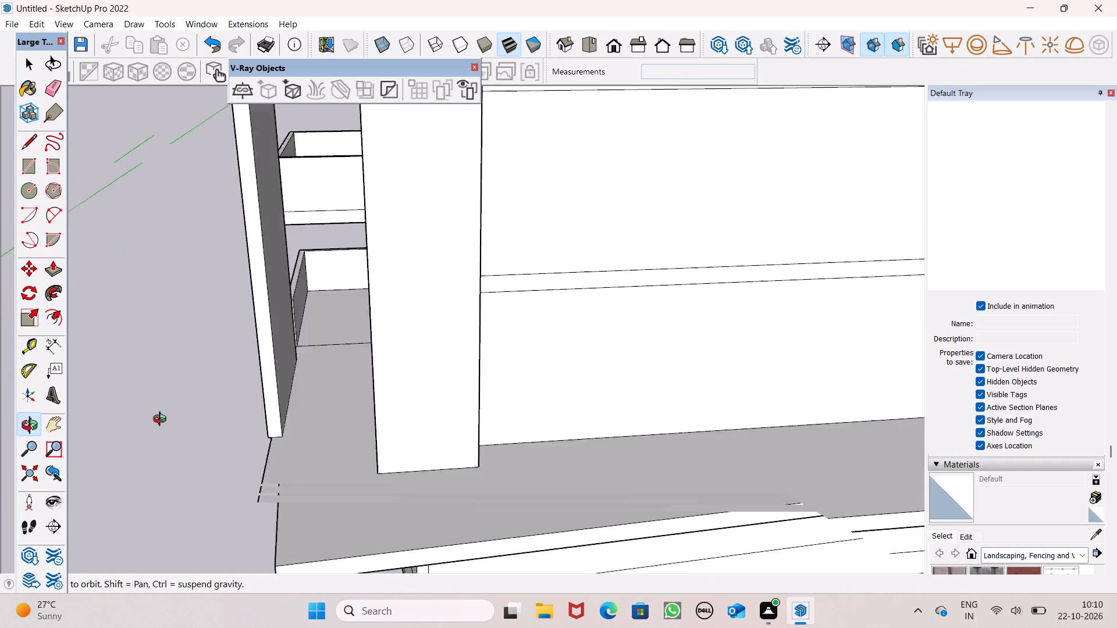
{"action": "middle_click_drag", "start_coordinate": [162, 420], "coordinate": [163, 418]}
{"action": "scroll", "coordinate": [252, 477], "scroll_direction": "up", "scroll_amount": 3}
{"action": "middle_click_drag", "start_coordinate": [340, 454], "coordinate": [258, 474]}
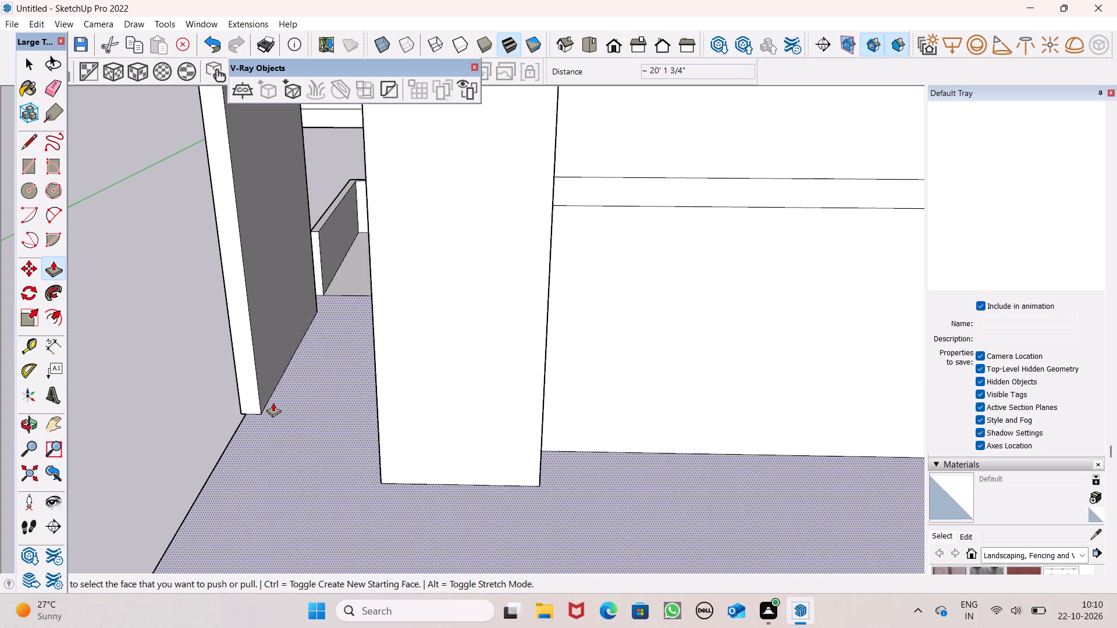
{"action": "scroll", "coordinate": [182, 410], "scroll_direction": "up", "scroll_amount": 3}
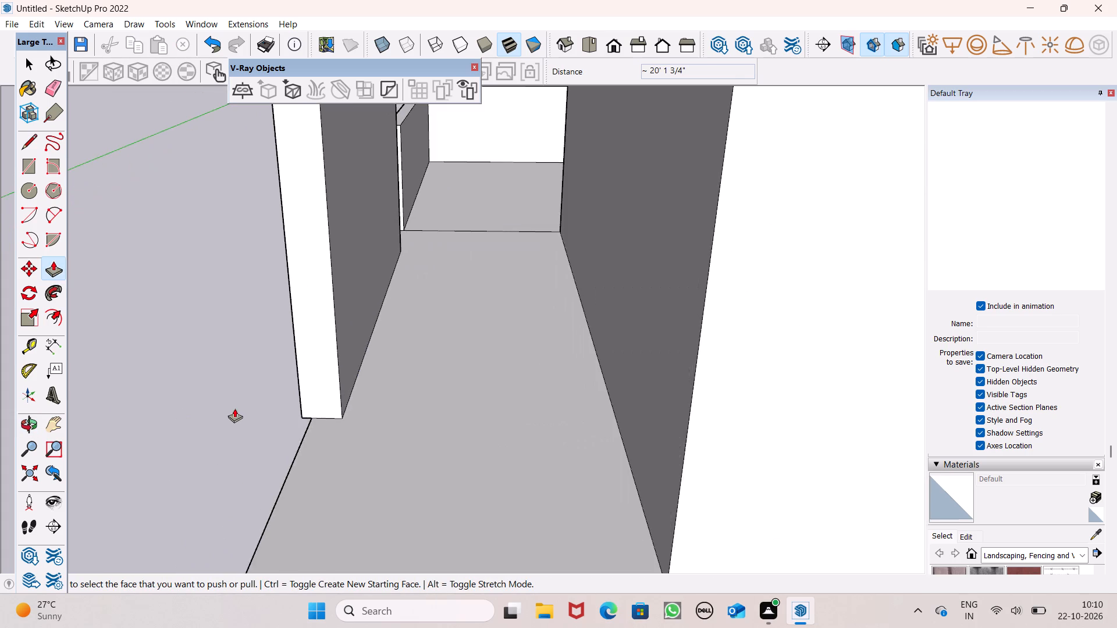
{"action": "scroll", "coordinate": [239, 413], "scroll_direction": "down", "scroll_amount": 2}
{"action": "scroll", "coordinate": [393, 377], "scroll_direction": "up", "scroll_amount": 3}
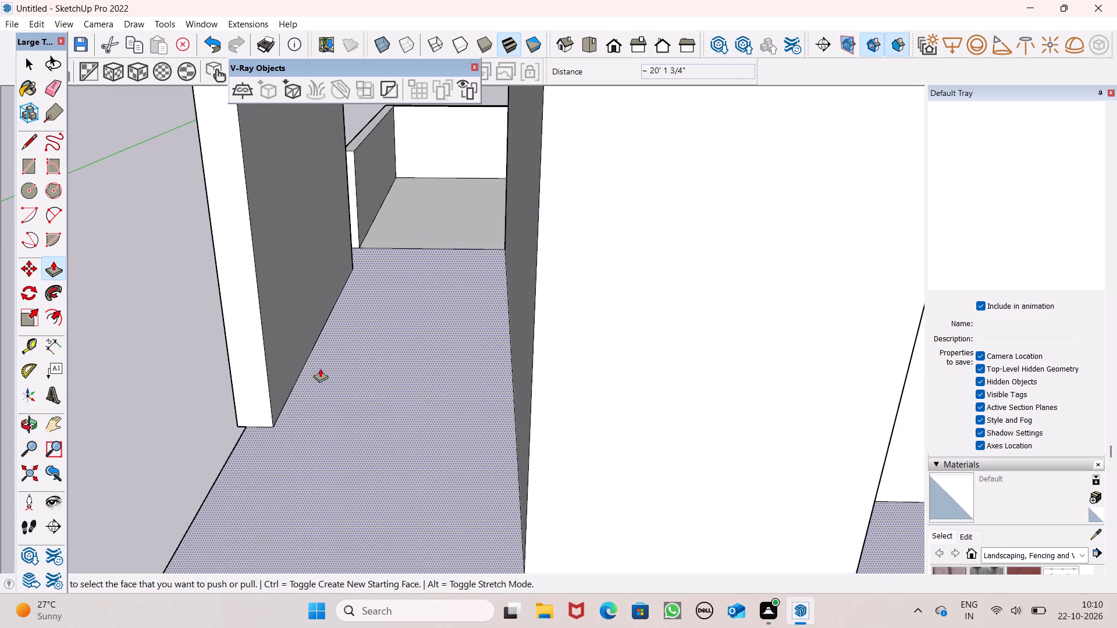
{"action": "left_click_drag", "start_coordinate": [294, 354], "coordinate": [301, 358]}
Push the hanging panel's outer face inward by about 2 9/16", aligning it with the first-floor slab's edge.
{"action": "scroll", "coordinate": [301, 354], "scroll_direction": "down", "scroll_amount": 6}
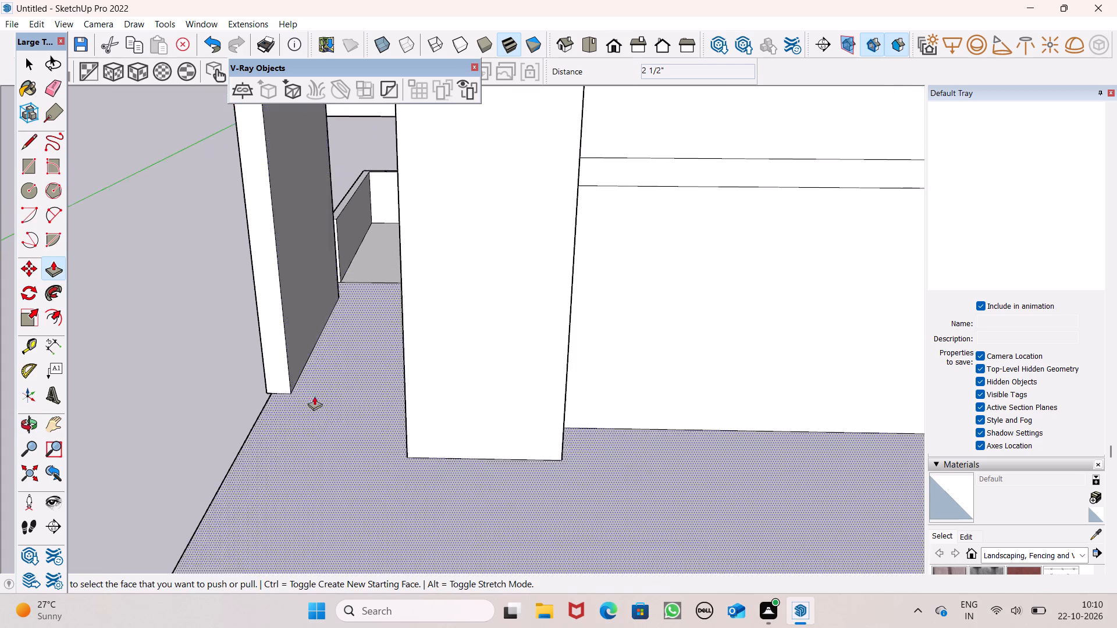
{"action": "middle_click_drag", "start_coordinate": [362, 413], "coordinate": [553, 381]}
{"action": "scroll", "coordinate": [384, 381], "scroll_direction": "up", "scroll_amount": 4}
{"action": "left_click_drag", "start_coordinate": [411, 367], "coordinate": [446, 384]}
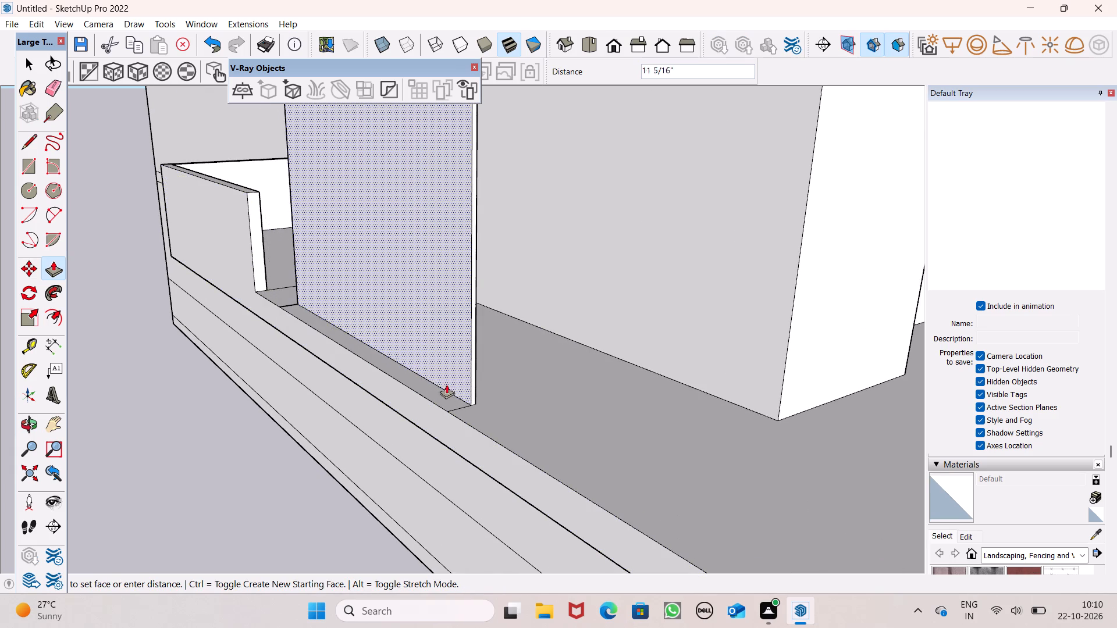
{"action": "left_click_drag", "start_coordinate": [446, 384], "coordinate": [443, 408]}
Inspect the hanging panel, its top slab and the open gap beside the corner feature from several sides.
{"action": "scroll", "coordinate": [512, 344], "scroll_direction": "down", "scroll_amount": 5}
{"action": "scroll", "coordinate": [563, 322], "scroll_direction": "down", "scroll_amount": 9}
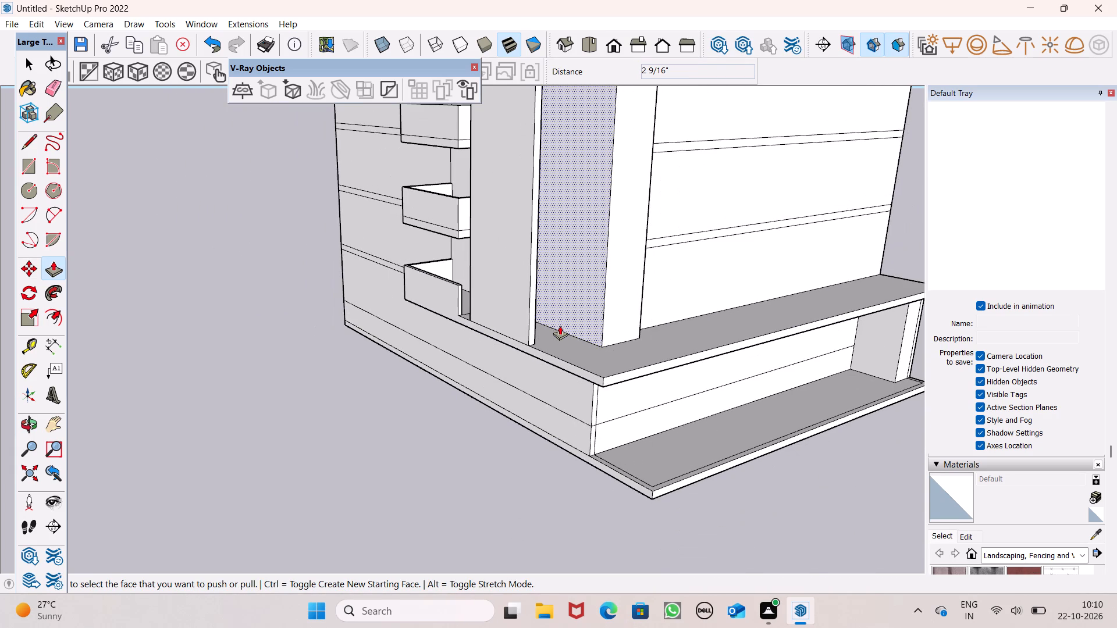
{"action": "scroll", "coordinate": [558, 325], "scroll_direction": "down", "scroll_amount": 3}
{"action": "middle_click_drag", "start_coordinate": [474, 379], "coordinate": [306, 509]}
{"action": "middle_click_drag", "start_coordinate": [307, 515], "coordinate": [339, 551]}
{"action": "middle_click_drag", "start_coordinate": [355, 555], "coordinate": [386, 555]}
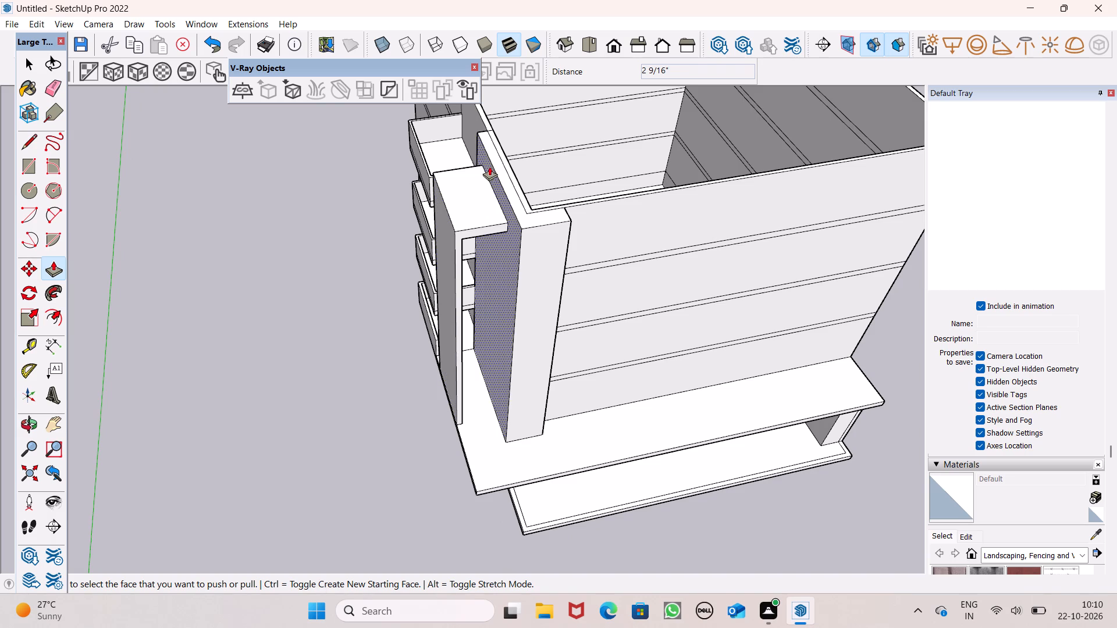
{"action": "middle_click_drag", "start_coordinate": [382, 117], "coordinate": [169, 13]}
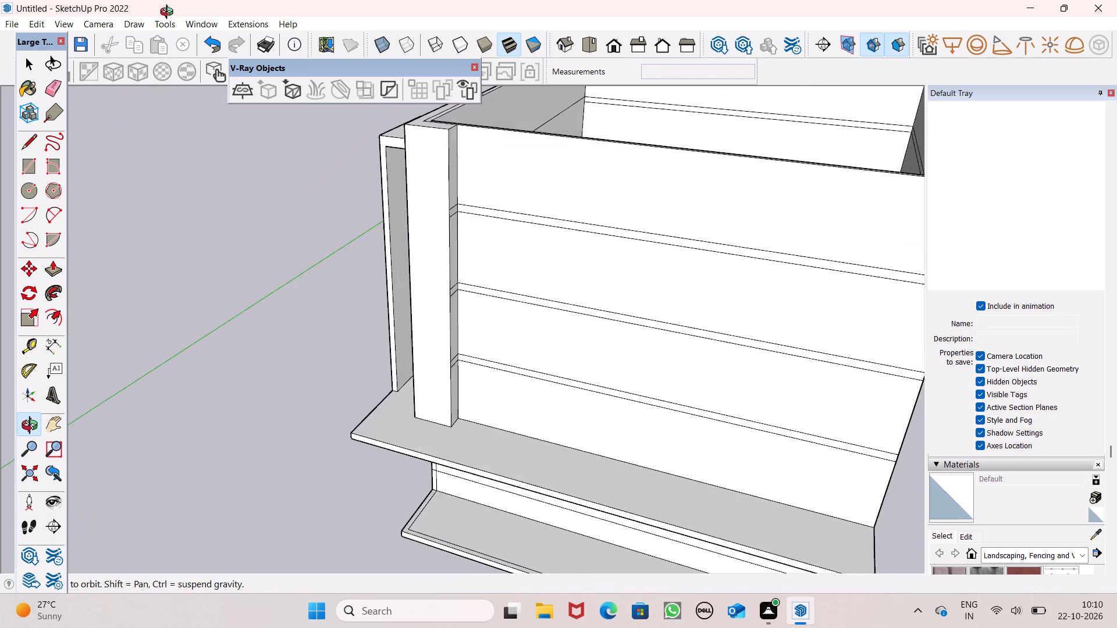
{"action": "middle_click_drag", "start_coordinate": [169, 13], "coordinate": [347, 0]}
{"action": "scroll", "coordinate": [462, 190], "scroll_direction": "up", "scroll_amount": 5}
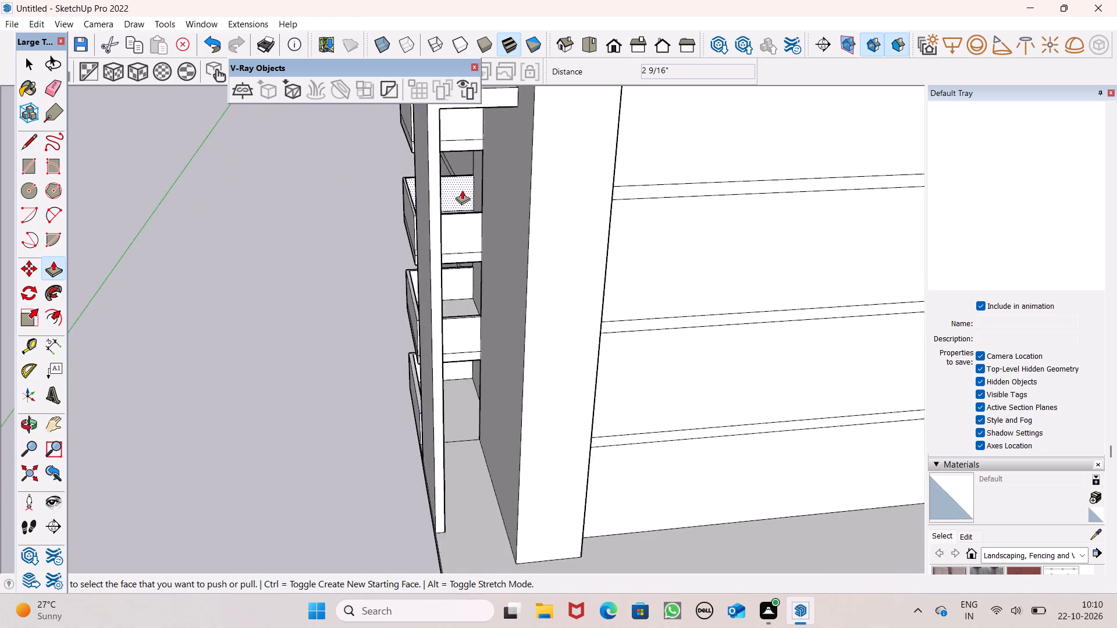
{"action": "scroll", "coordinate": [474, 220], "scroll_direction": "down", "scroll_amount": 6}
{"action": "middle_click_drag", "start_coordinate": [483, 230], "coordinate": [464, 145]}
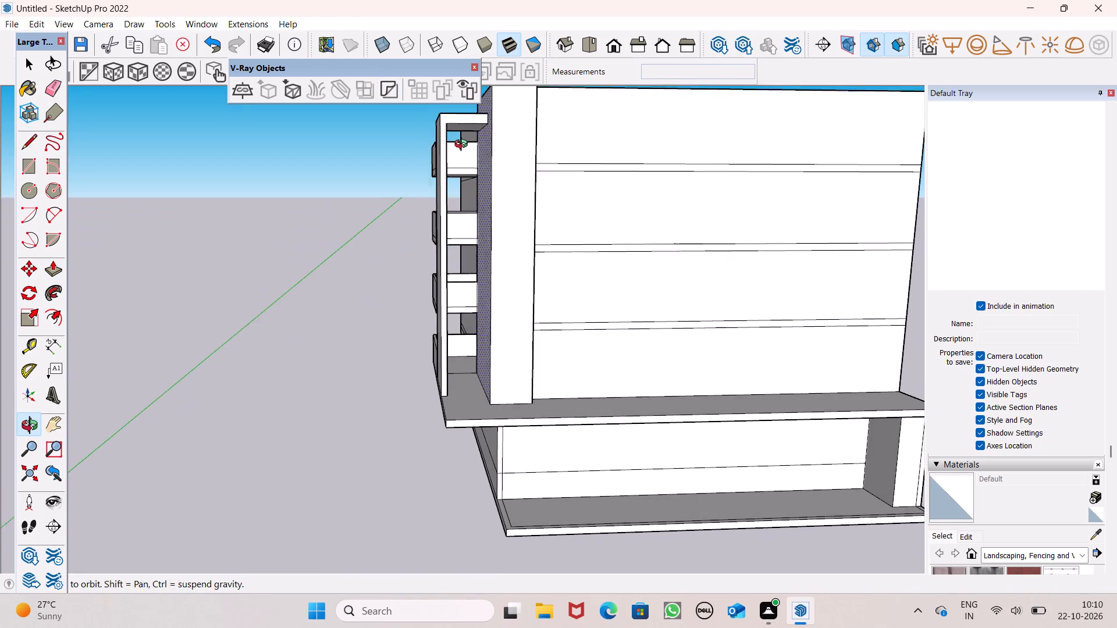
{"action": "middle_click_drag", "start_coordinate": [464, 145], "coordinate": [464, 147]}
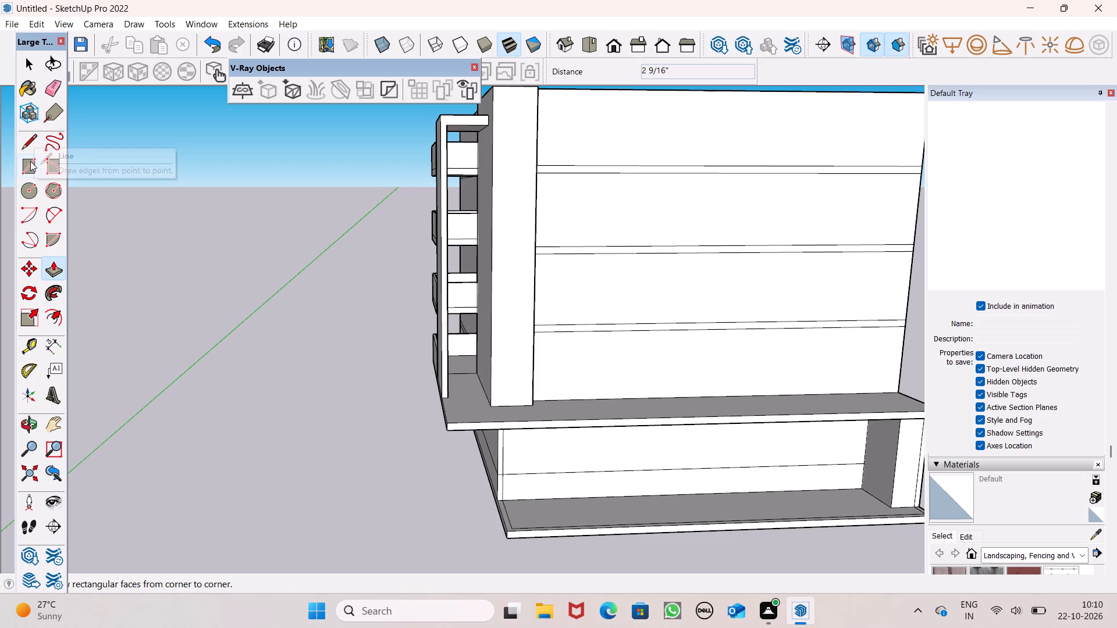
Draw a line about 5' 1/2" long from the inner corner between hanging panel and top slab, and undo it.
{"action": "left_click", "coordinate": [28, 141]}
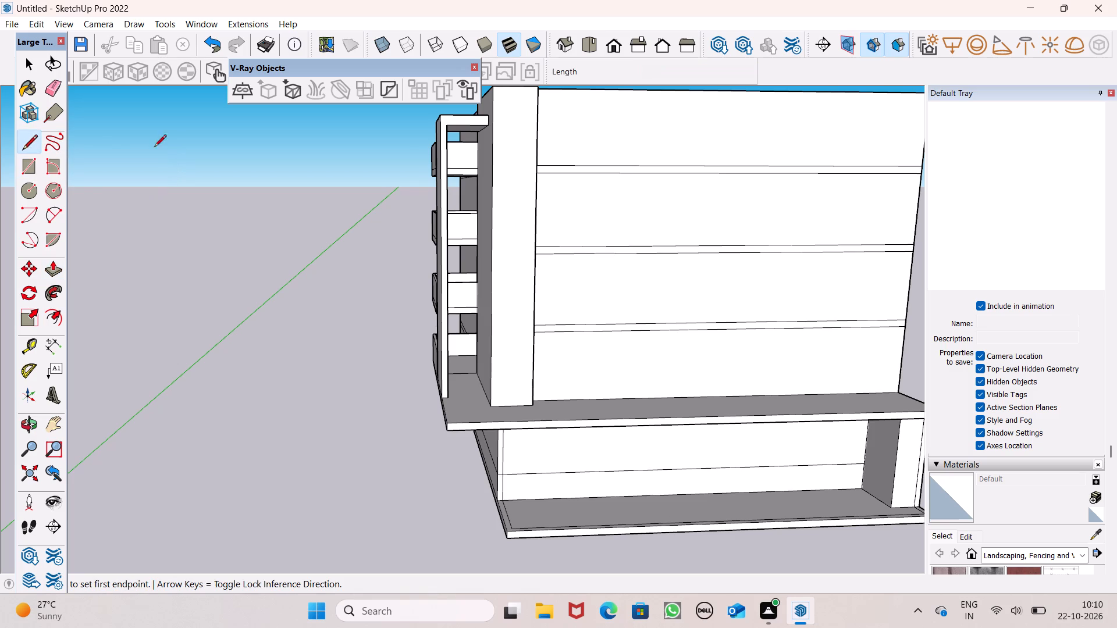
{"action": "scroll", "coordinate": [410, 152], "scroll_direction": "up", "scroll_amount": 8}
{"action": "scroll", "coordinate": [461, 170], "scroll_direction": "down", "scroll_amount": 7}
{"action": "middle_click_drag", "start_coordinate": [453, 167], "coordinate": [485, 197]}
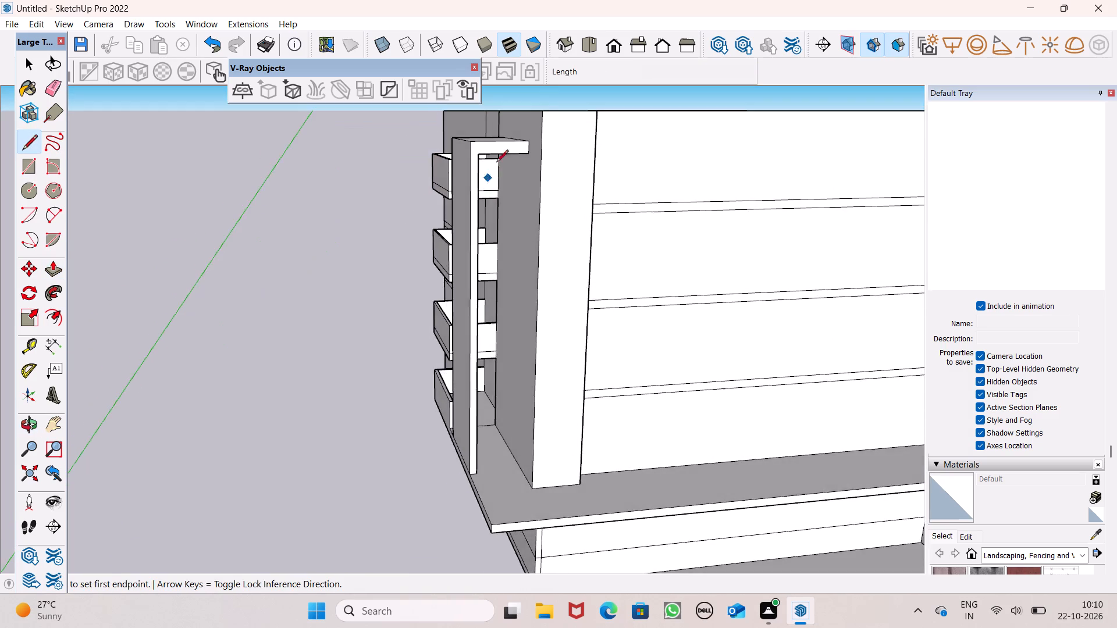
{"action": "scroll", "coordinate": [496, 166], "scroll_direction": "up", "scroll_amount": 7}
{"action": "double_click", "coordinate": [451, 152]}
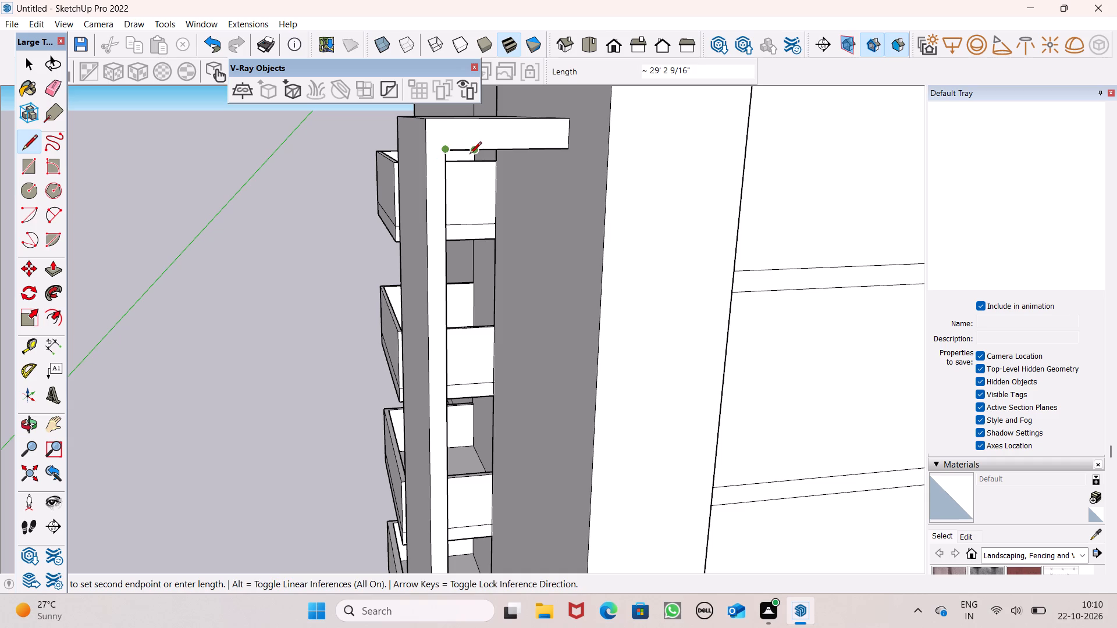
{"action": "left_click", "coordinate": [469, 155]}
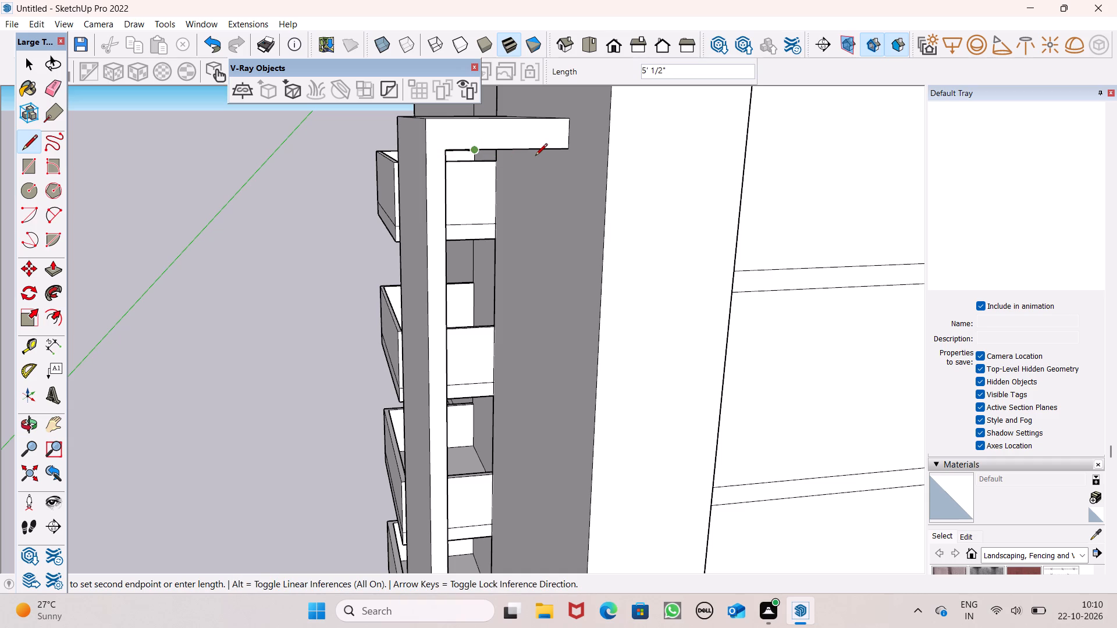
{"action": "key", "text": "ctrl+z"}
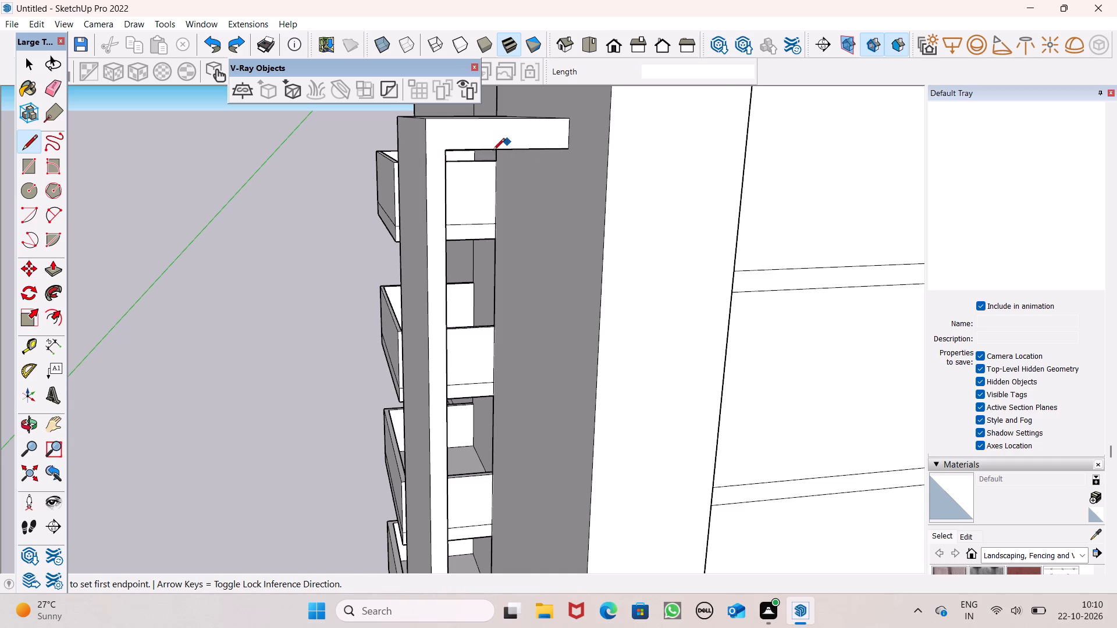
Examine the gap beneath the top slab, between the hanging panel and the corner feature.
{"action": "scroll", "coordinate": [476, 151], "scroll_direction": "down", "scroll_amount": 4}
{"action": "scroll", "coordinate": [517, 188], "scroll_direction": "up", "scroll_amount": 5}
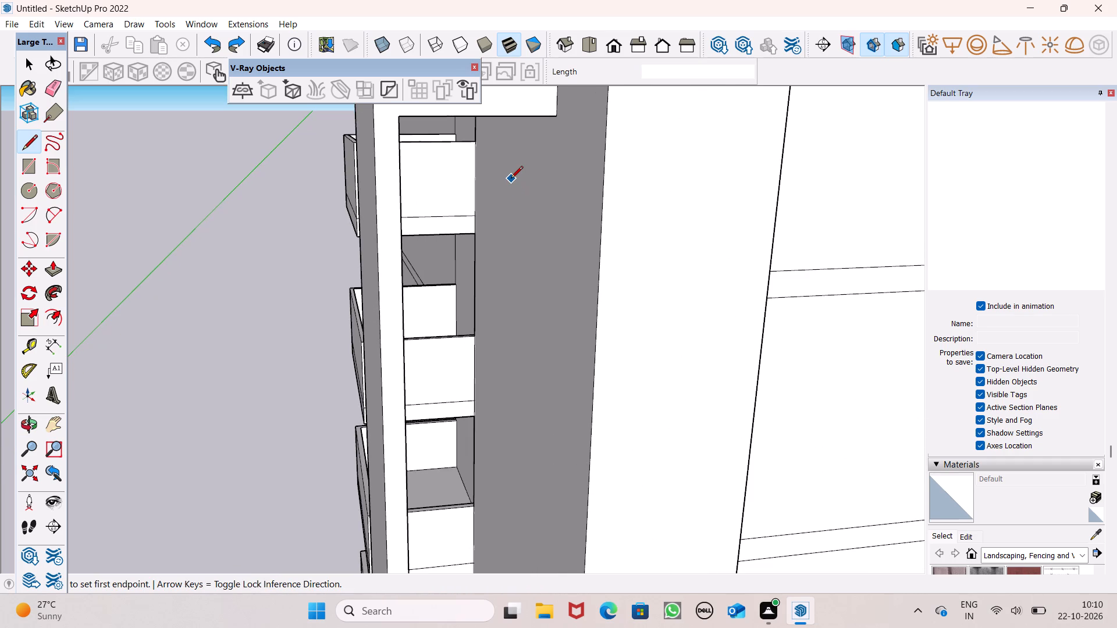
{"action": "scroll", "coordinate": [515, 185], "scroll_direction": "down", "scroll_amount": 4}
{"action": "middle_click_drag", "start_coordinate": [507, 241], "coordinate": [574, 217]}
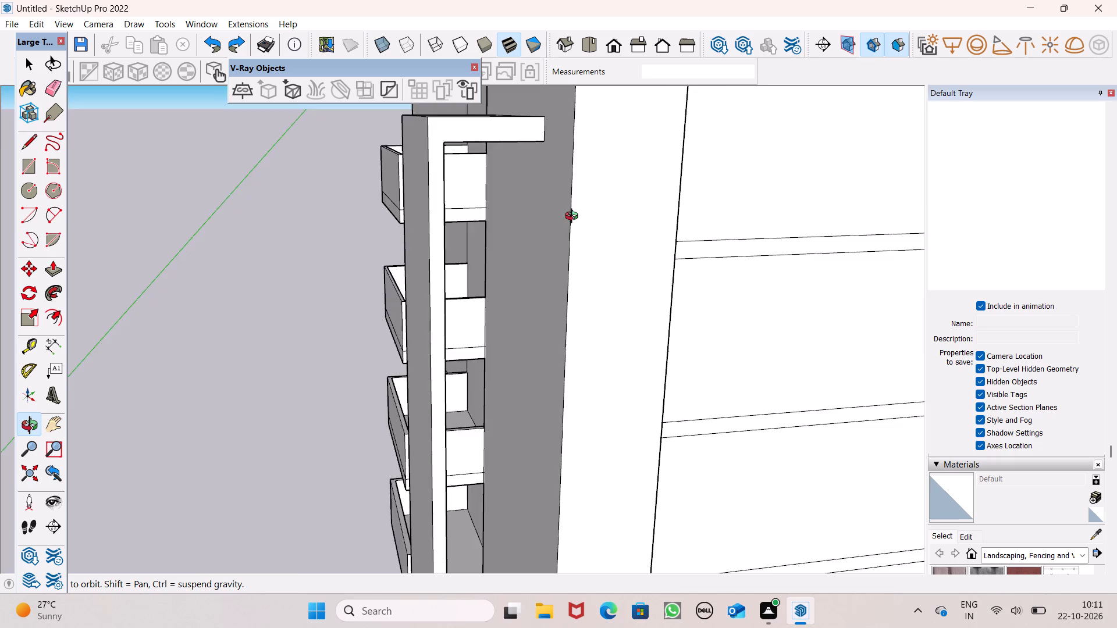
{"action": "middle_click_drag", "start_coordinate": [574, 217], "coordinate": [449, 152]}
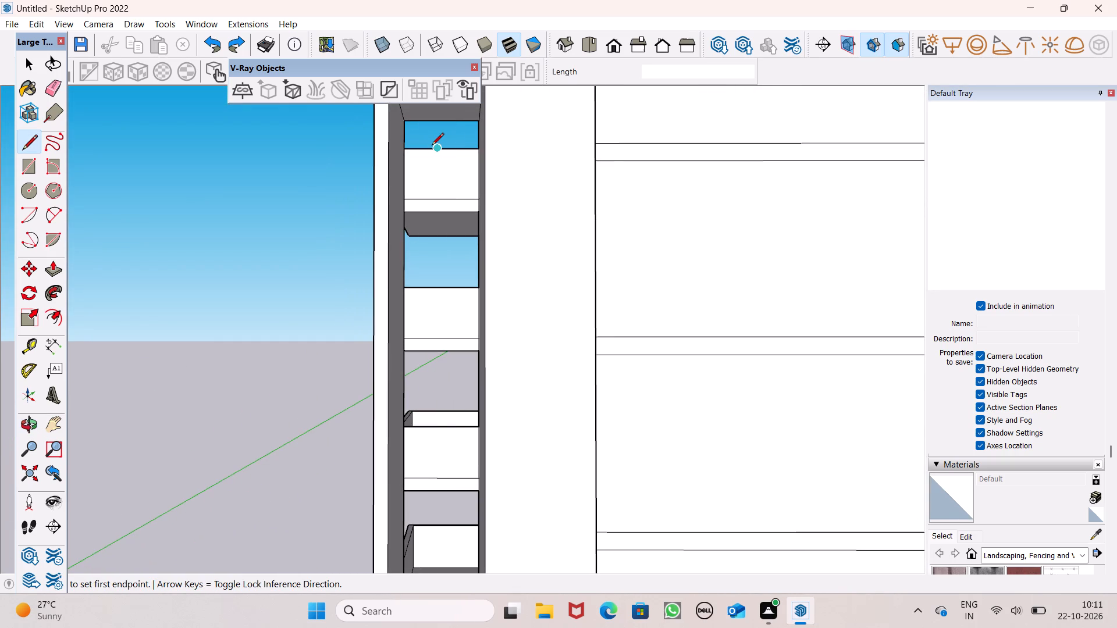
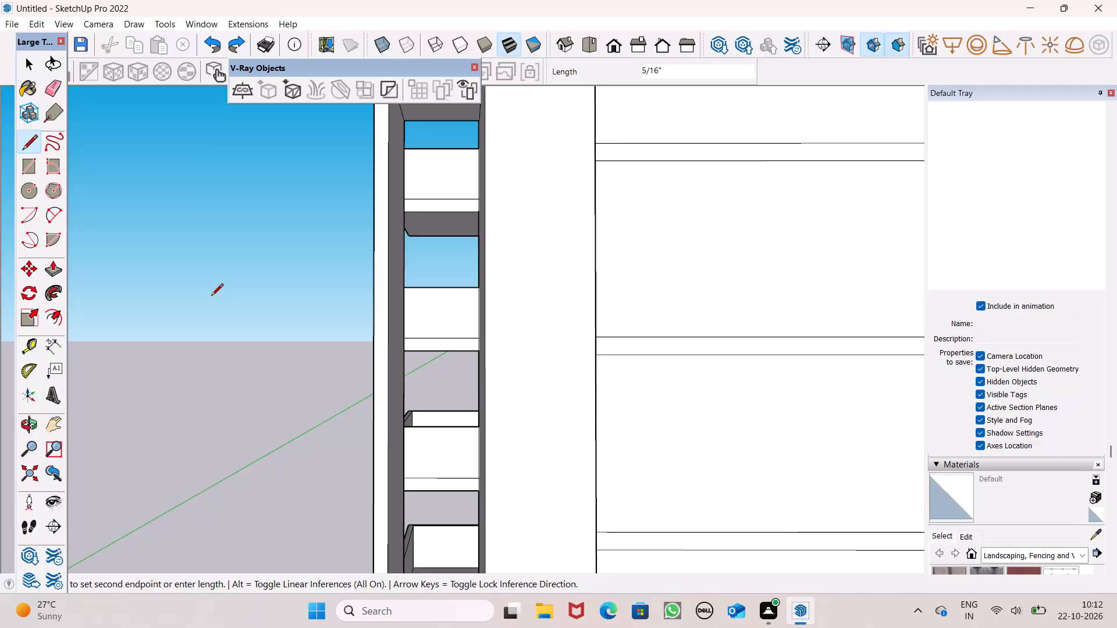
Examine the hanging panel, its top slab and the open gap beside the corner feature from several sides.
{"action": "scroll", "coordinate": [211, 333], "scroll_direction": "down", "scroll_amount": 12}
{"action": "middle_click_drag", "start_coordinate": [228, 394], "coordinate": [521, 454]}
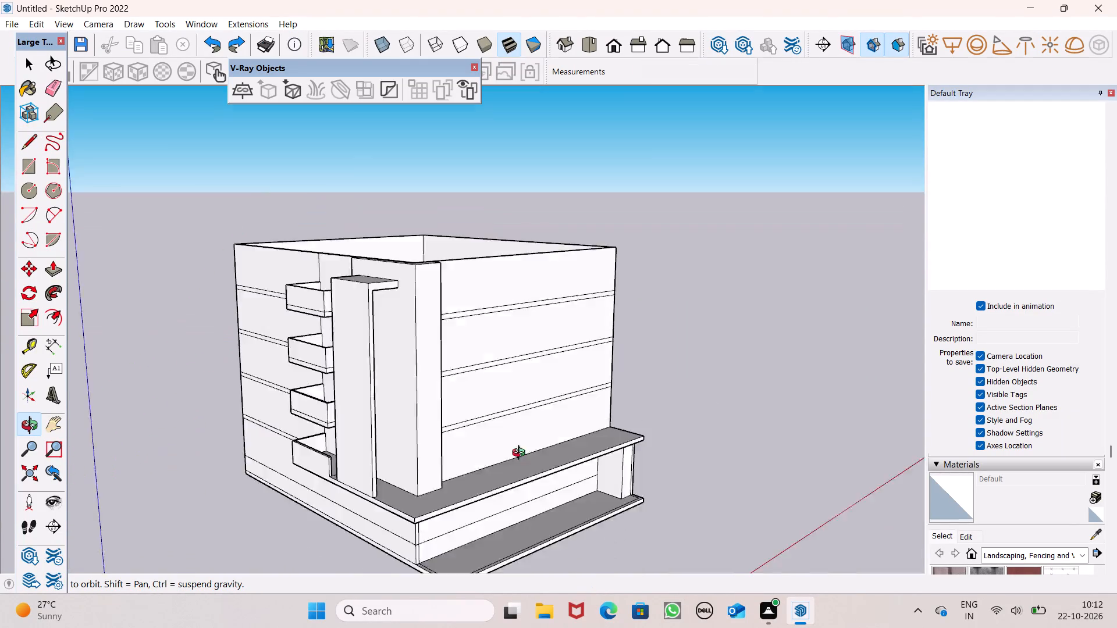
{"action": "middle_click_drag", "start_coordinate": [521, 454], "coordinate": [332, 359]}
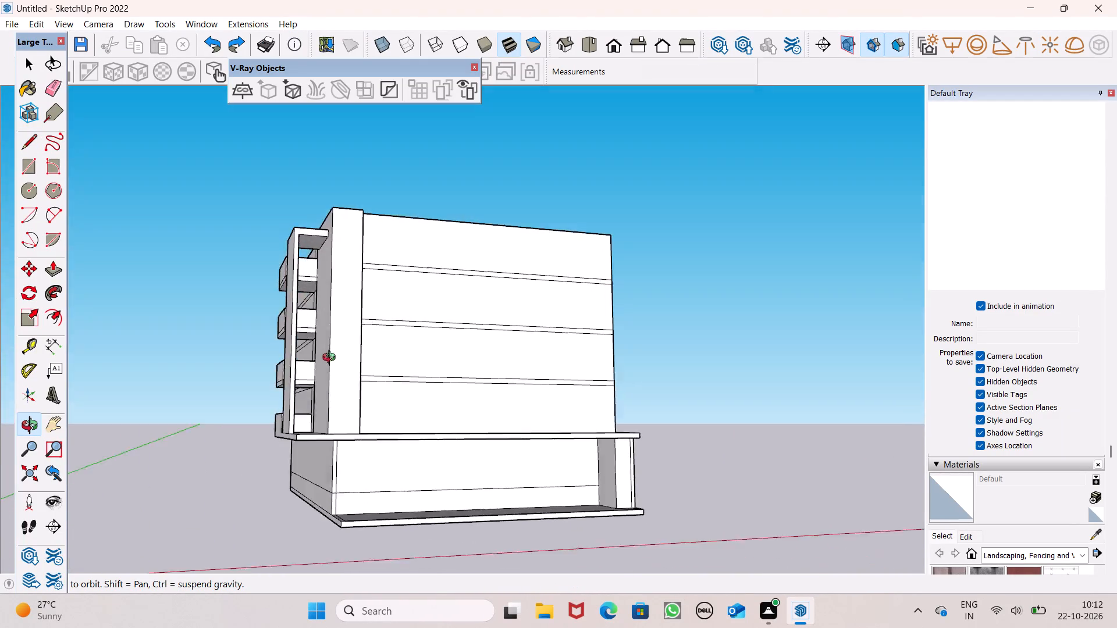
{"action": "middle_click_drag", "start_coordinate": [332, 359], "coordinate": [341, 323]}
{"action": "scroll", "coordinate": [337, 348], "scroll_direction": "up", "scroll_amount": 1}
{"action": "scroll", "coordinate": [207, 174], "scroll_direction": "up", "scroll_amount": 1}
{"action": "key", "text": "space"}
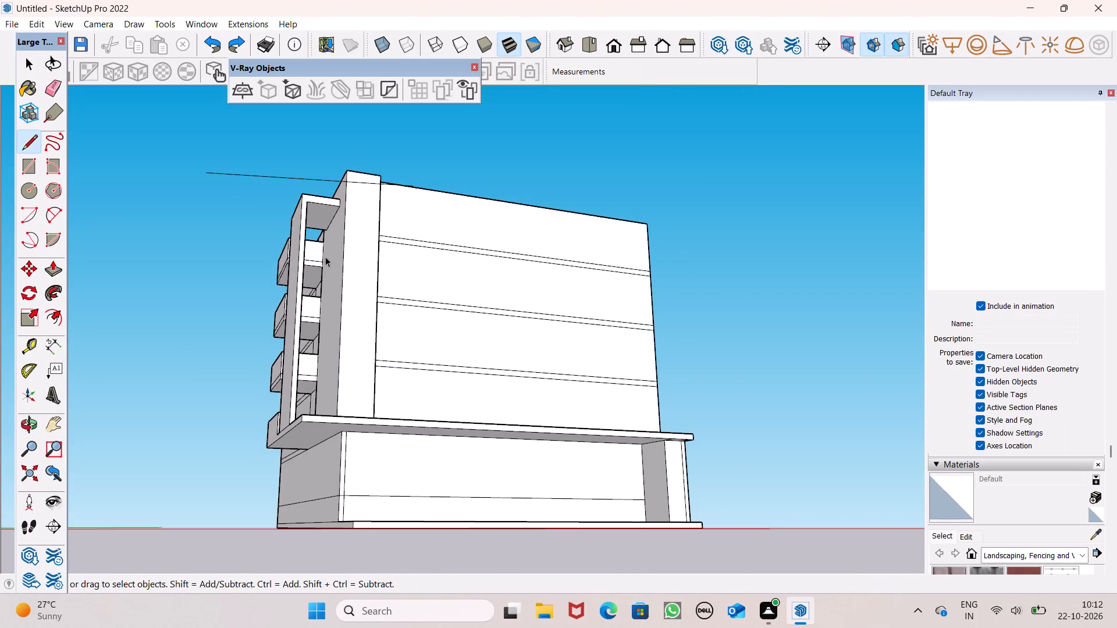
{"action": "scroll", "coordinate": [325, 256], "scroll_direction": "up", "scroll_amount": 5}
{"action": "middle_click", "coordinate": [325, 256]}
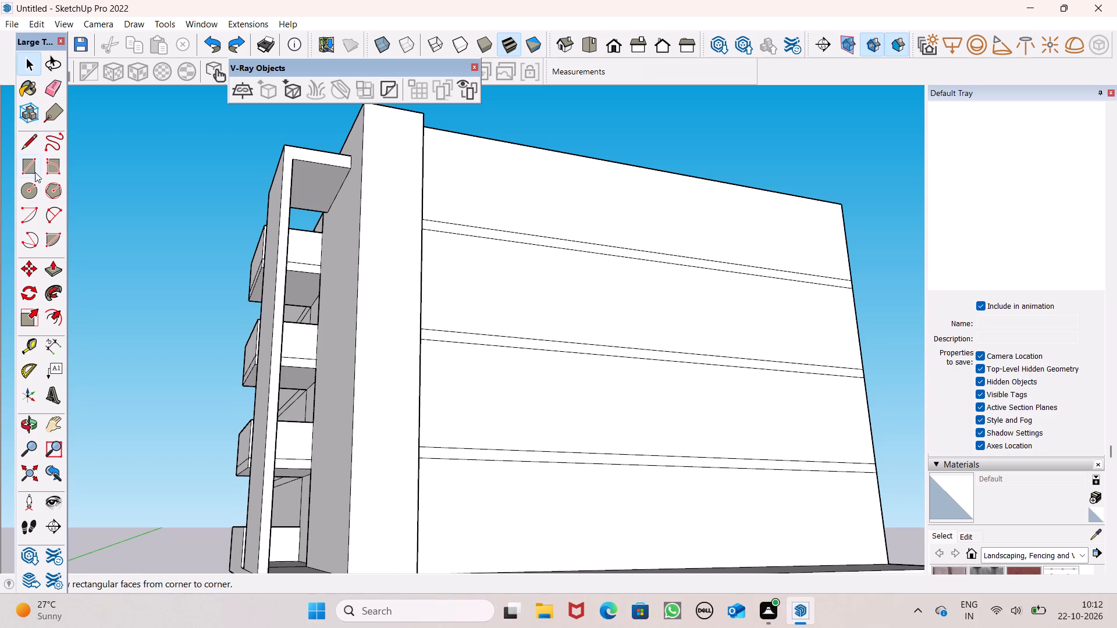
{"action": "left_click", "coordinate": [31, 168]}
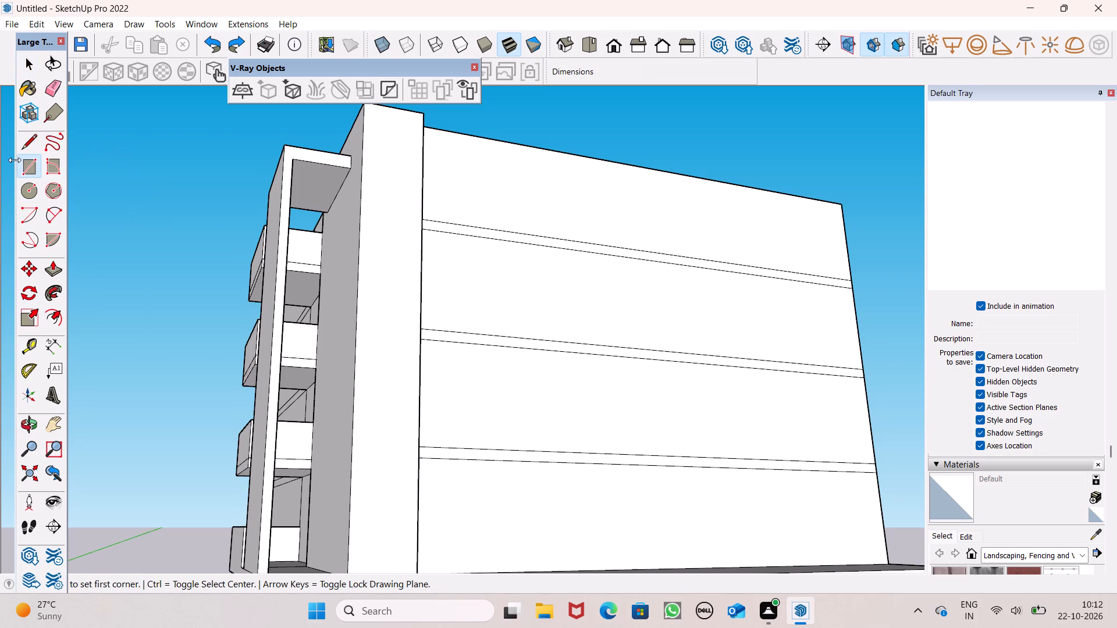
{"action": "scroll", "coordinate": [176, 169], "scroll_direction": "down", "scroll_amount": 5}
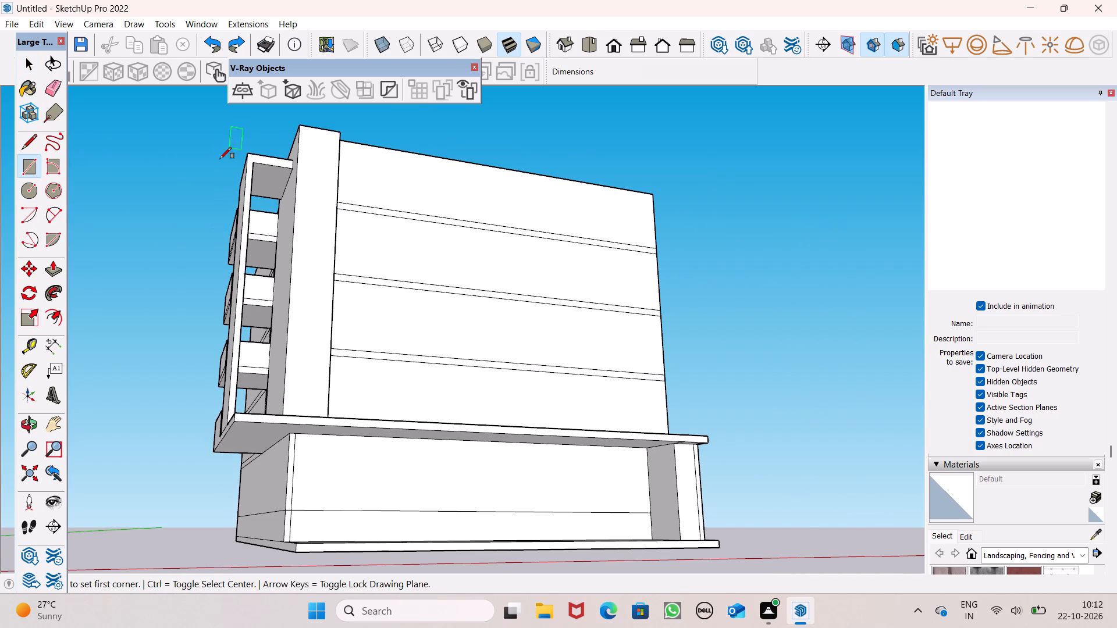
{"action": "scroll", "coordinate": [185, 243], "scroll_direction": "down", "scroll_amount": 3}
{"action": "middle_click_drag", "start_coordinate": [206, 278], "coordinate": [201, 426]}
{"action": "scroll", "coordinate": [201, 426], "scroll_direction": "up", "scroll_amount": 6}
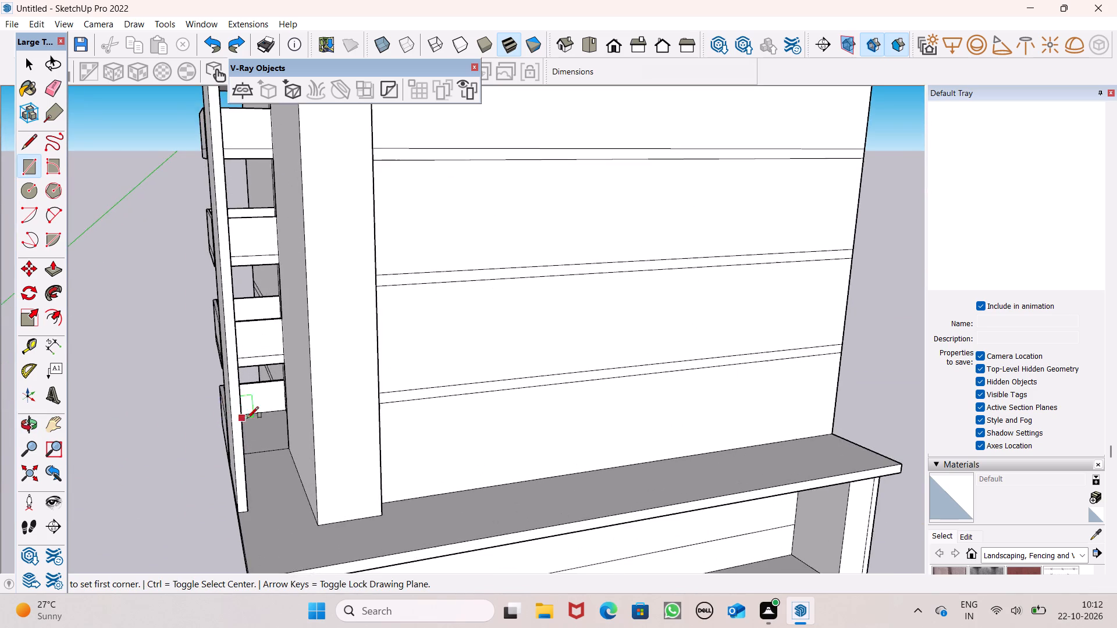
{"action": "scroll", "coordinate": [287, 420], "scroll_direction": "down", "scroll_amount": 5}
{"action": "middle_click_drag", "start_coordinate": [309, 437], "coordinate": [546, 398]}
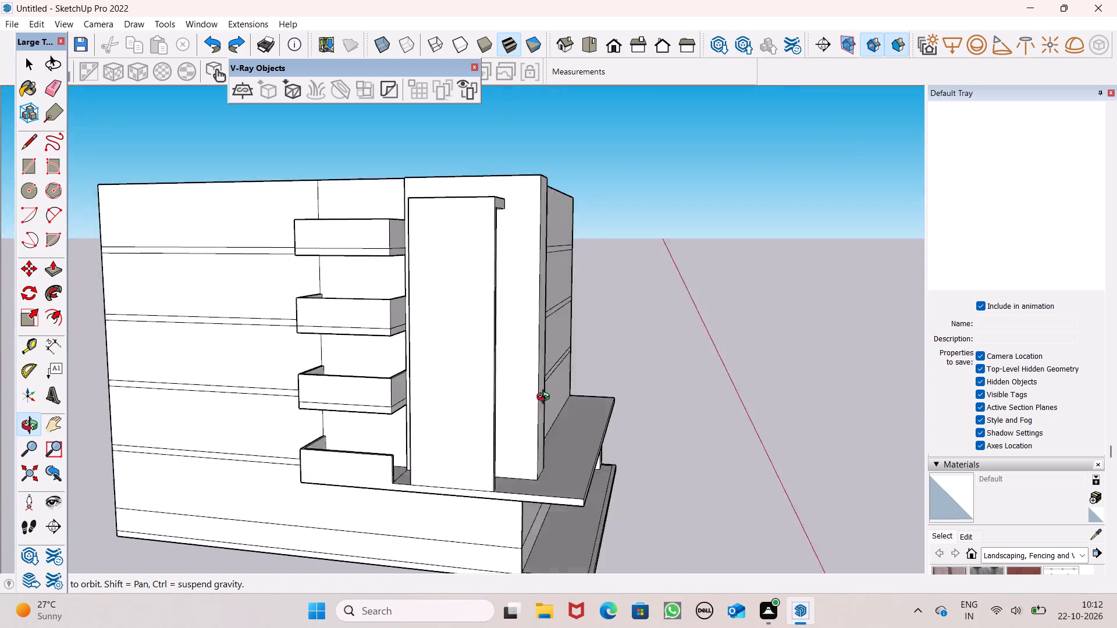
{"action": "middle_click_drag", "start_coordinate": [546, 398], "coordinate": [257, 364]}
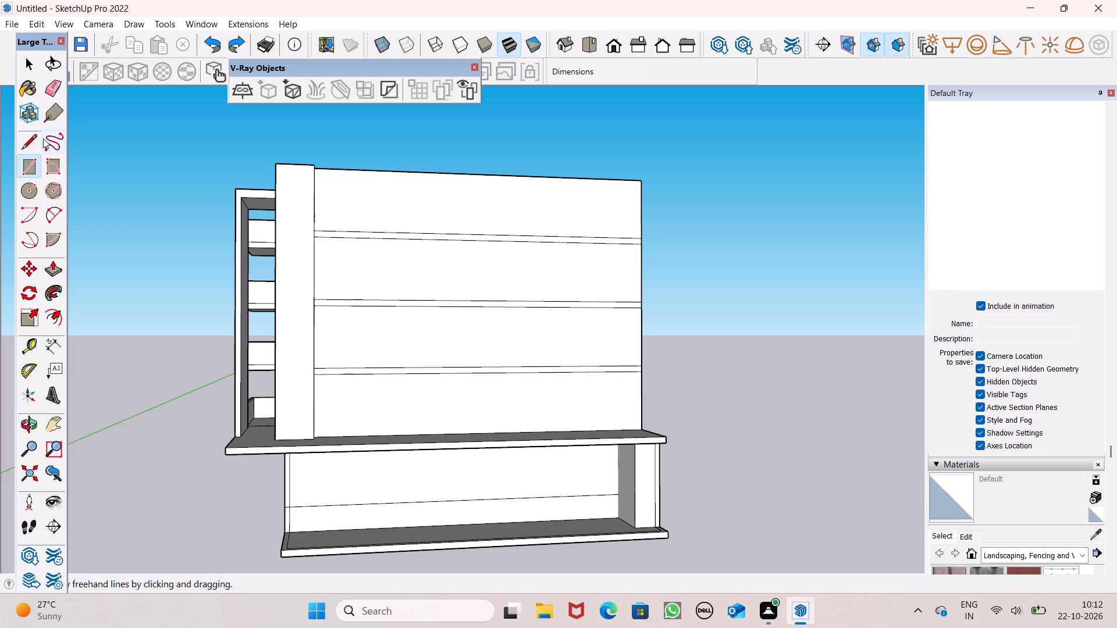
Draw a rectangle about 38' 5 5/16" by 5' 8 3/16" closing the gap between hanging panel and corner feature, from top slab to first-floor slab.
{"action": "left_click", "coordinate": [31, 149]}
{"action": "middle_click_drag", "start_coordinate": [95, 267], "coordinate": [148, 290]}
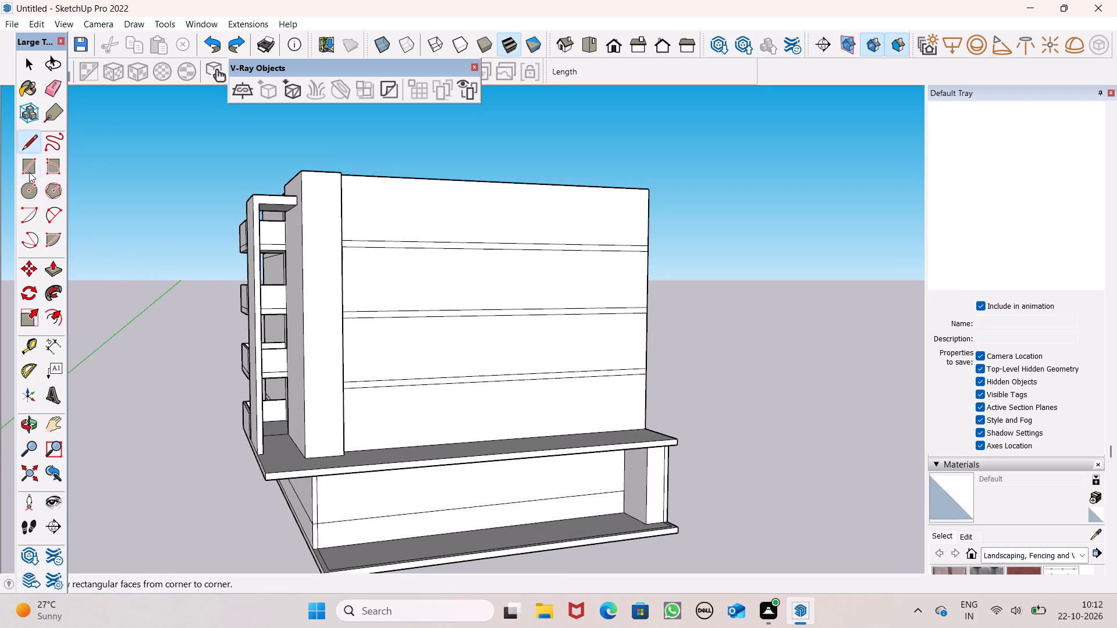
{"action": "left_click", "coordinate": [34, 164]}
{"action": "scroll", "coordinate": [282, 282], "scroll_direction": "up", "scroll_amount": 5}
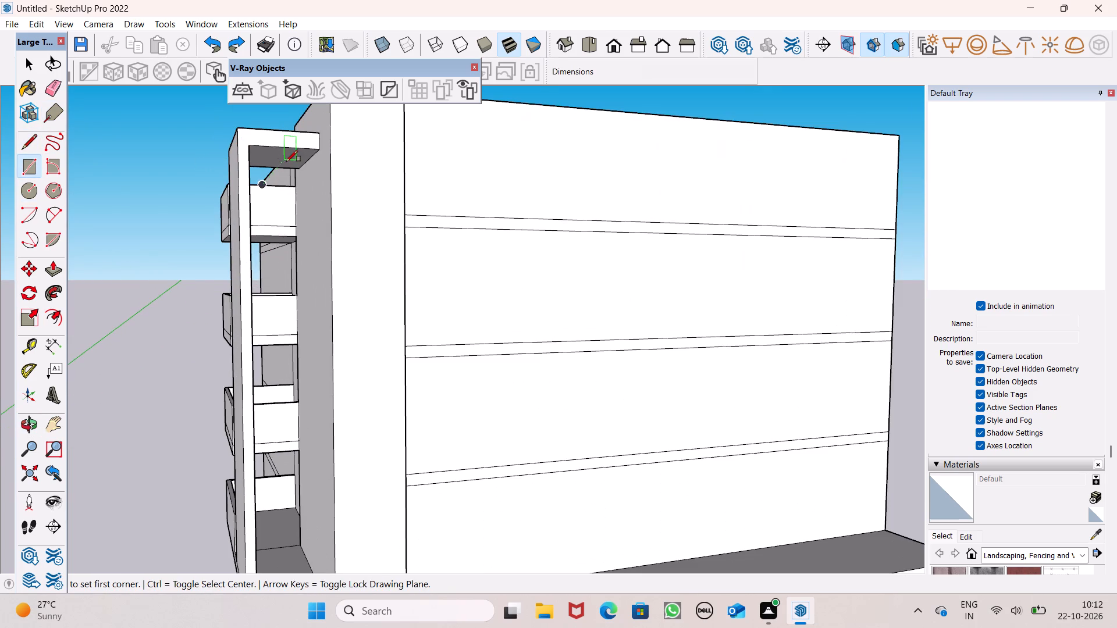
{"action": "left_click", "coordinate": [248, 147]}
{"action": "scroll", "coordinate": [261, 172], "scroll_direction": "down", "scroll_amount": 5}
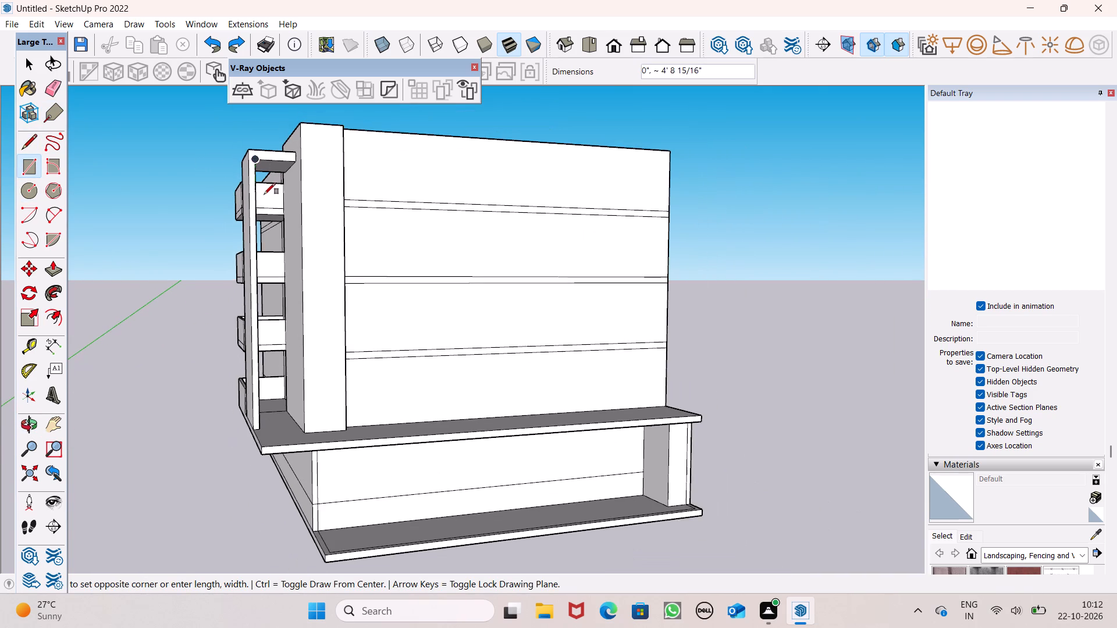
{"action": "scroll", "coordinate": [259, 286], "scroll_direction": "down", "scroll_amount": 1}
{"action": "scroll", "coordinate": [301, 398], "scroll_direction": "up", "scroll_amount": 5}
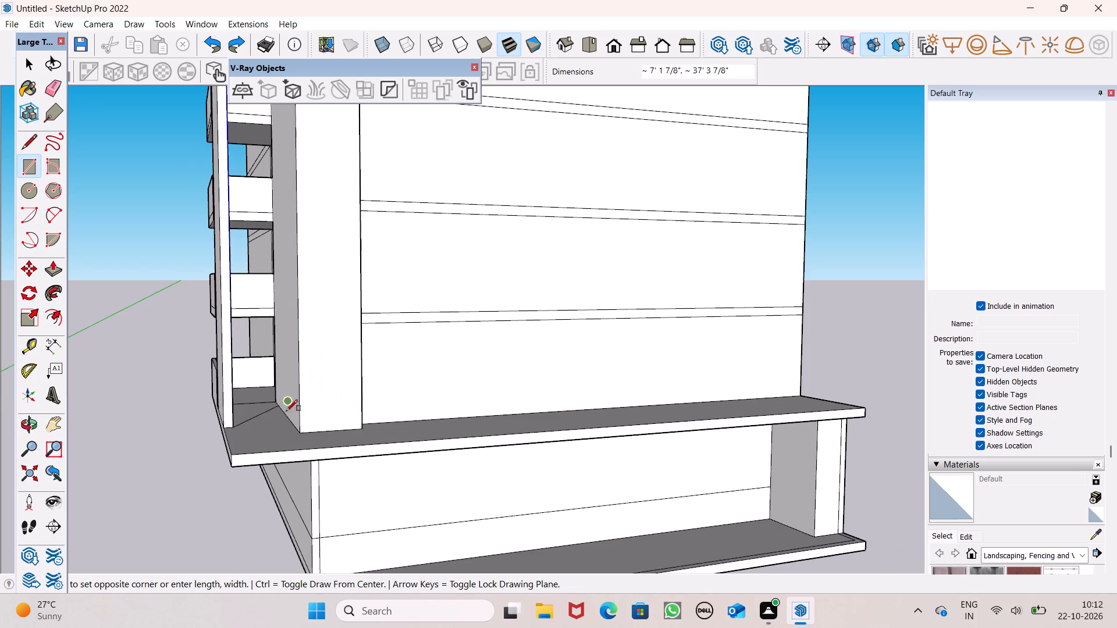
{"action": "scroll", "coordinate": [282, 412], "scroll_direction": "up", "scroll_amount": 6}
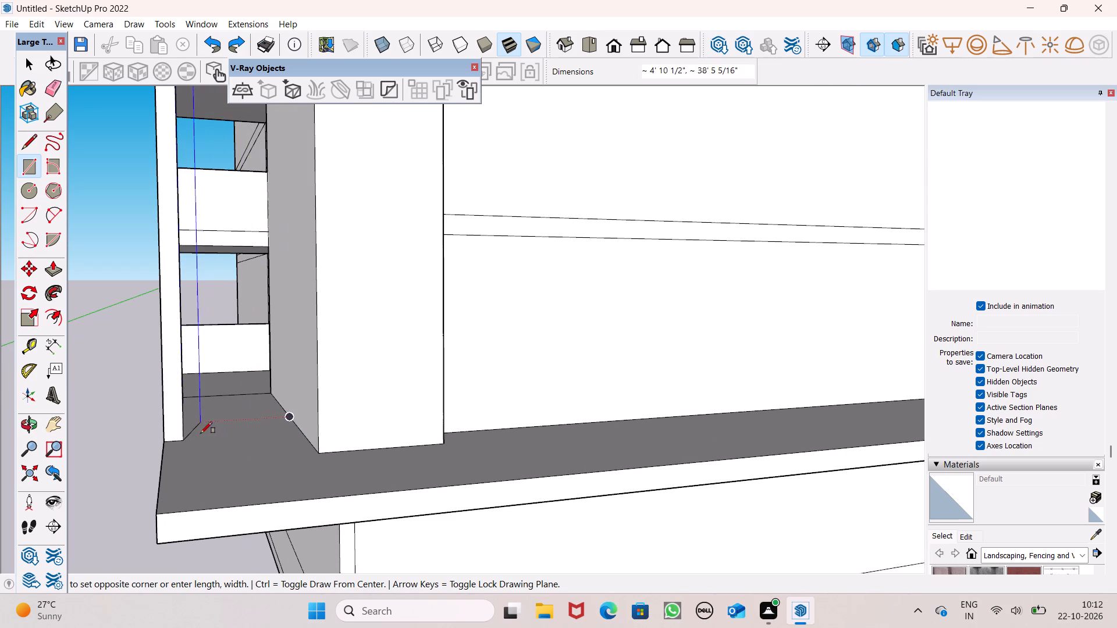
{"action": "scroll", "coordinate": [199, 433], "scroll_direction": "up", "scroll_amount": 6}
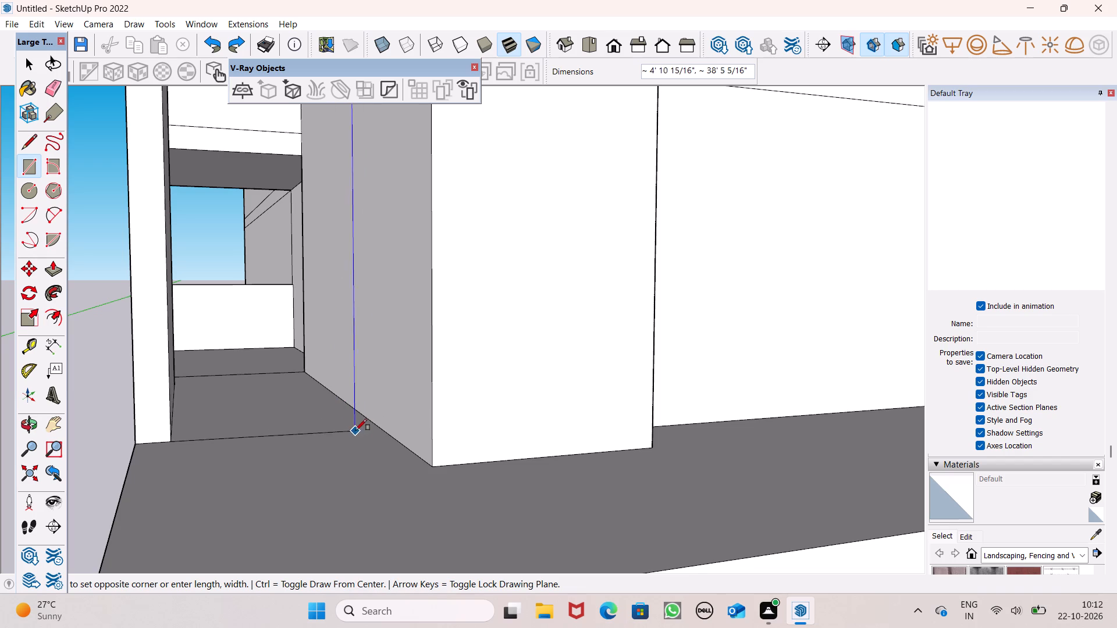
{"action": "scroll", "coordinate": [356, 429], "scroll_direction": "up", "scroll_amount": 1}
{"action": "middle_click_drag", "start_coordinate": [356, 429], "coordinate": [386, 511]}
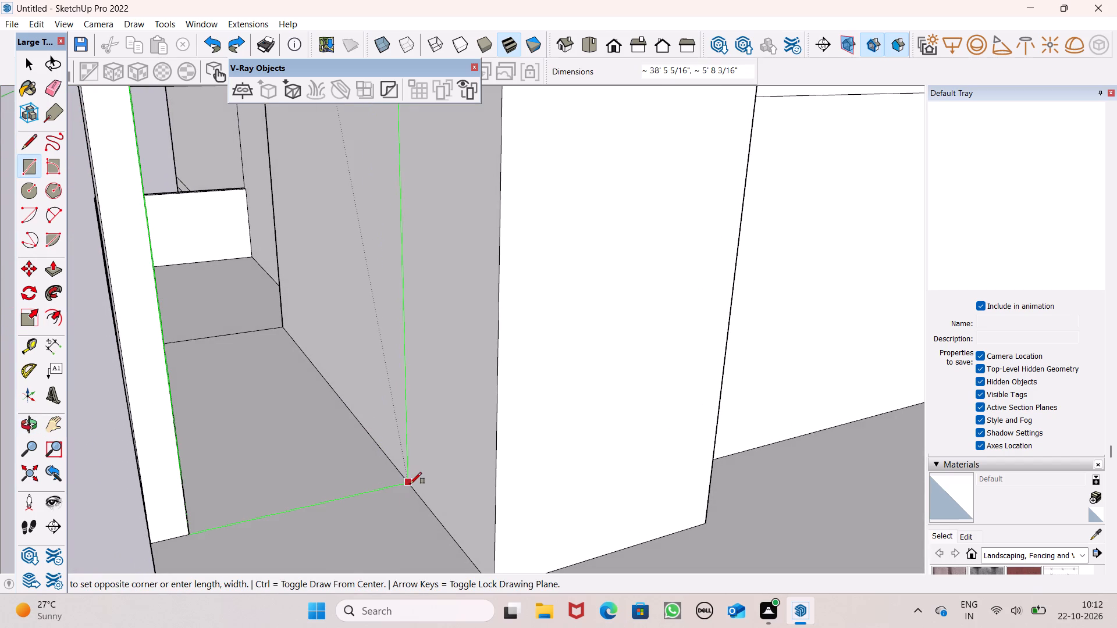
{"action": "left_click", "coordinate": [410, 484]}
Push the new infill face between the hanging panel and corner feature inward by 1' 10 7/8".
{"action": "scroll", "coordinate": [393, 451], "scroll_direction": "down", "scroll_amount": 11}
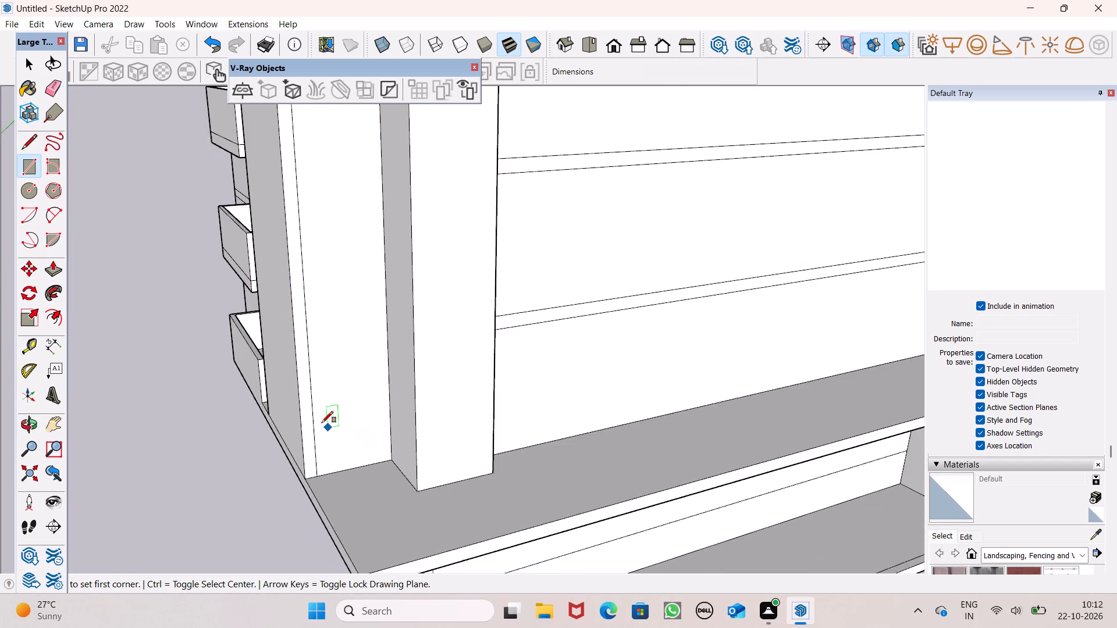
{"action": "scroll", "coordinate": [322, 422], "scroll_direction": "down", "scroll_amount": 10}
{"action": "middle_click_drag", "start_coordinate": [314, 413], "coordinate": [168, 415]}
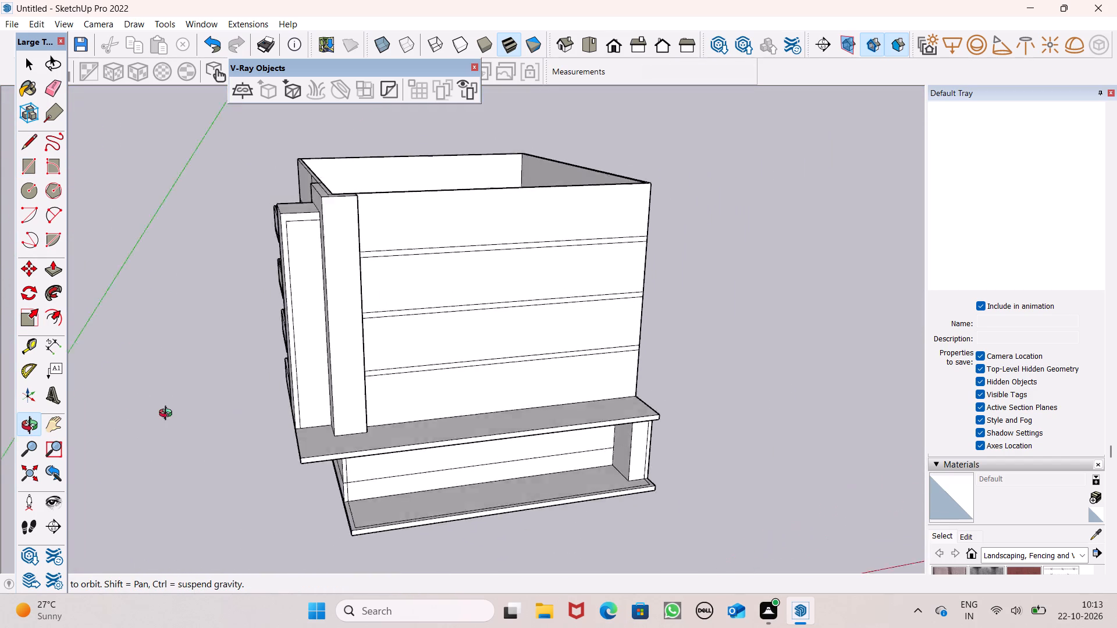
{"action": "middle_click_drag", "start_coordinate": [168, 415], "coordinate": [358, 423]}
{"action": "scroll", "coordinate": [382, 345], "scroll_direction": "up", "scroll_amount": 2}
{"action": "middle_click_drag", "start_coordinate": [254, 357], "coordinate": [271, 326]}
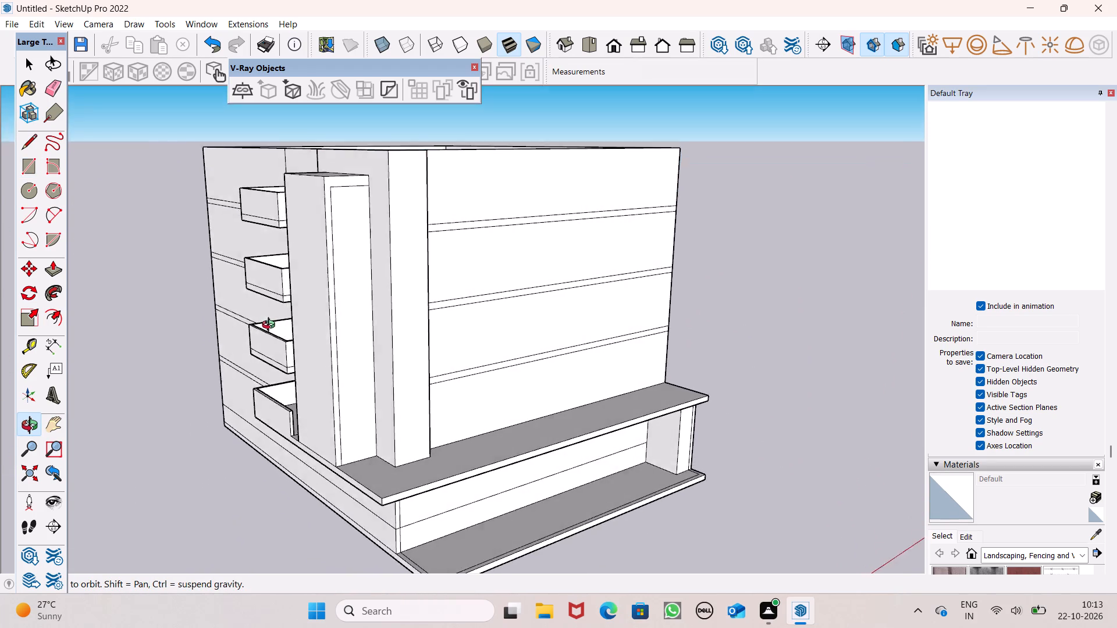
{"action": "middle_click_drag", "start_coordinate": [271, 326], "coordinate": [242, 337]}
{"action": "left_click", "coordinate": [55, 275]}
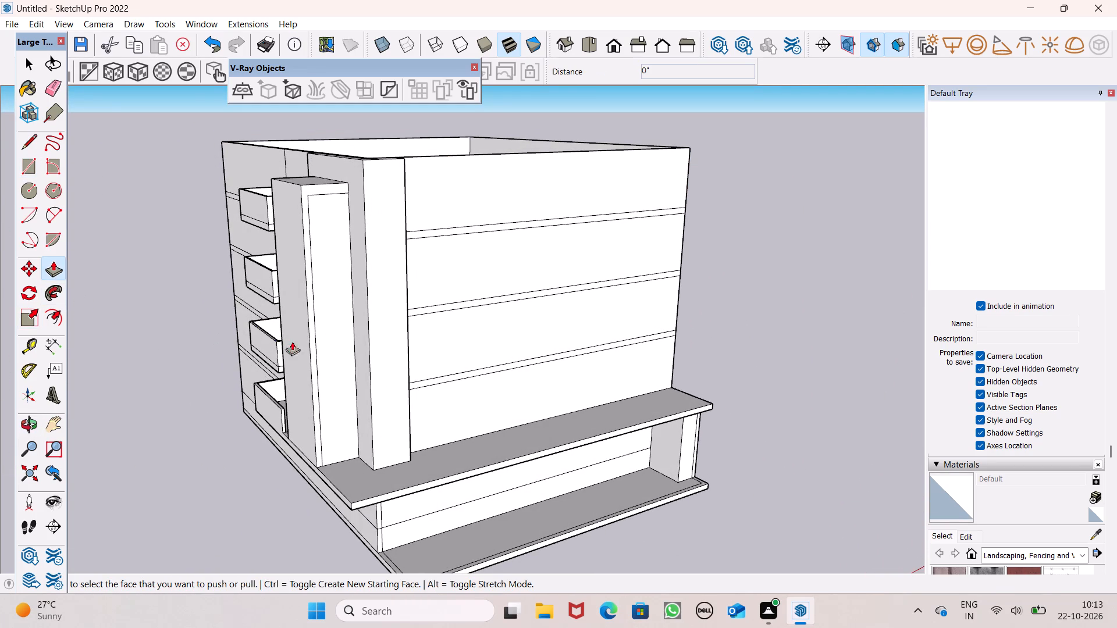
{"action": "left_click_drag", "start_coordinate": [337, 408], "coordinate": [333, 384]}
{"action": "left_click", "coordinate": [333, 384]}
{"action": "scroll", "coordinate": [330, 380], "scroll_direction": "down", "scroll_amount": 2}
{"action": "middle_click_drag", "start_coordinate": [351, 401], "coordinate": [341, 381]}
{"action": "scroll", "coordinate": [340, 381], "scroll_direction": "up", "scroll_amount": 3}
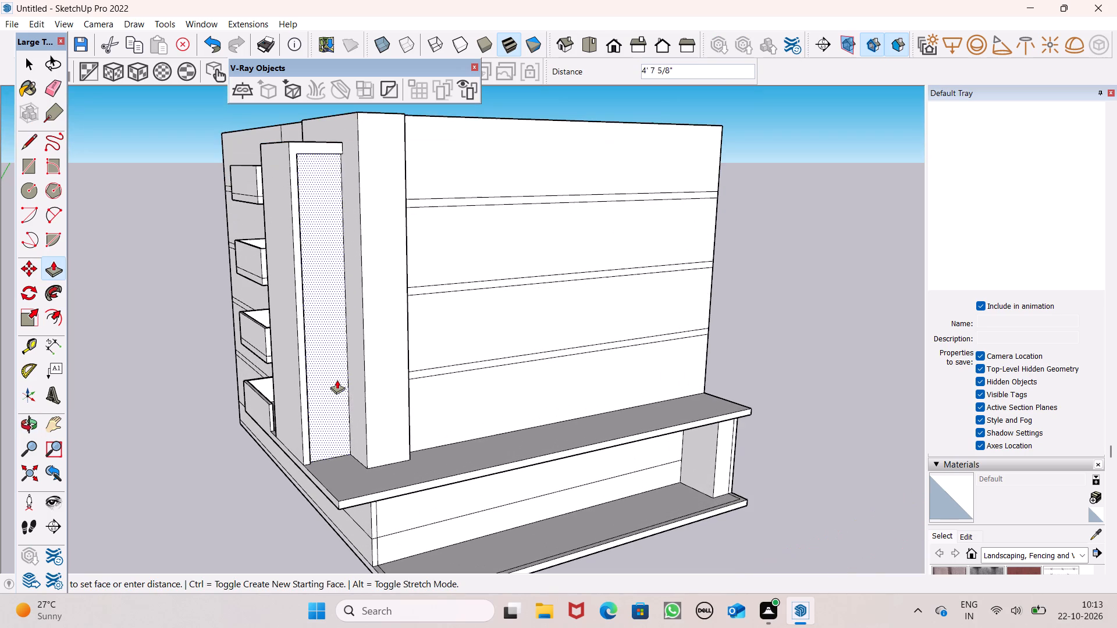
{"action": "left_click", "coordinate": [333, 373]}
Pull the hanging panel's balcony-side face about 2' 8 3/4" toward the balconies.
{"action": "scroll", "coordinate": [313, 377], "scroll_direction": "down", "scroll_amount": 4}
{"action": "scroll", "coordinate": [243, 372], "scroll_direction": "down", "scroll_amount": 1}
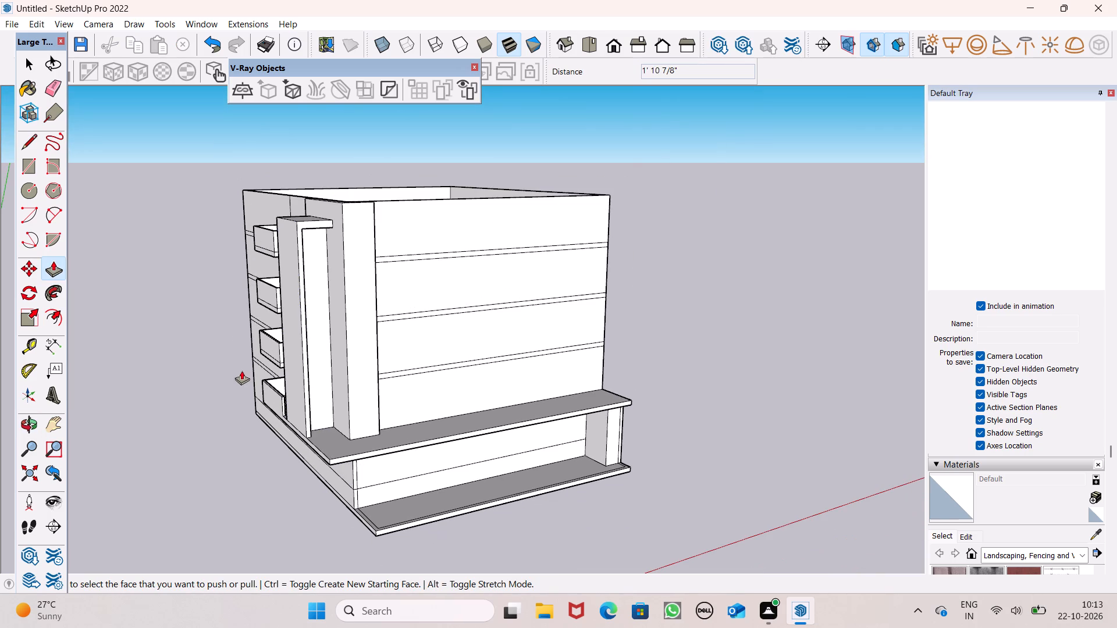
{"action": "middle_click_drag", "start_coordinate": [300, 395], "coordinate": [453, 422]}
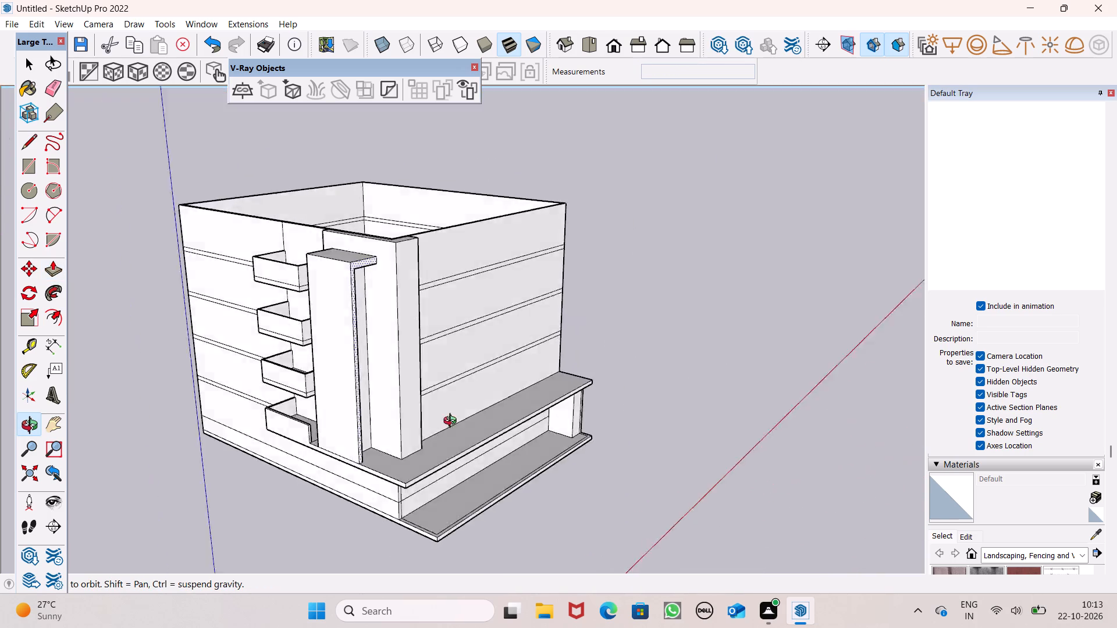
{"action": "middle_click_drag", "start_coordinate": [453, 422], "coordinate": [179, 390]}
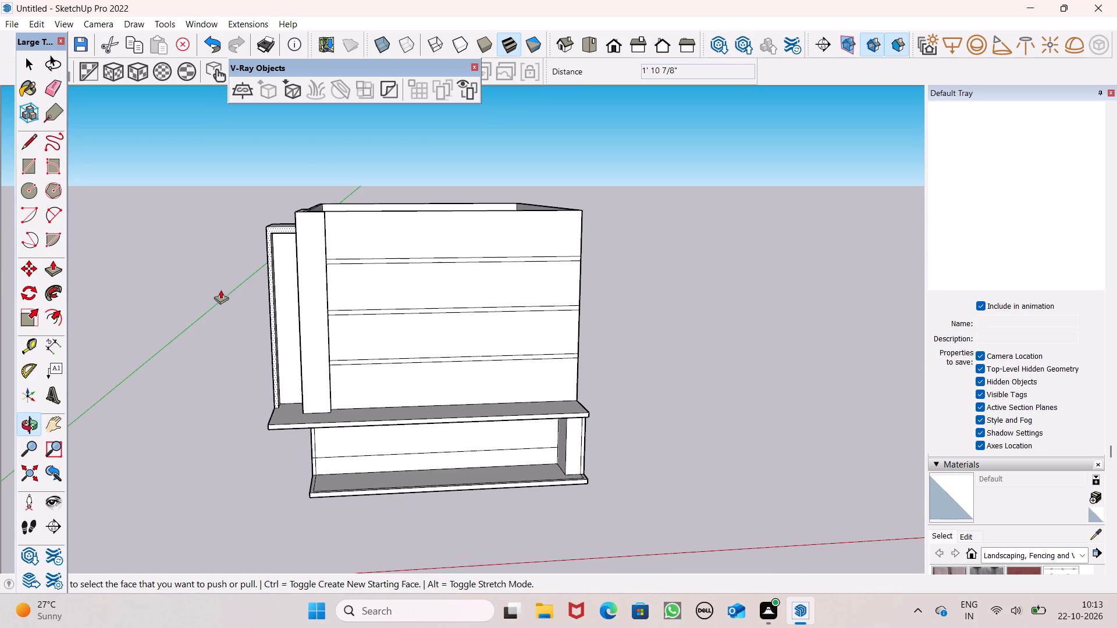
{"action": "scroll", "coordinate": [225, 284], "scroll_direction": "down", "scroll_amount": 1}
{"action": "scroll", "coordinate": [211, 288], "scroll_direction": "up", "scroll_amount": 4}
{"action": "middle_click_drag", "start_coordinate": [276, 394], "coordinate": [658, 466]}
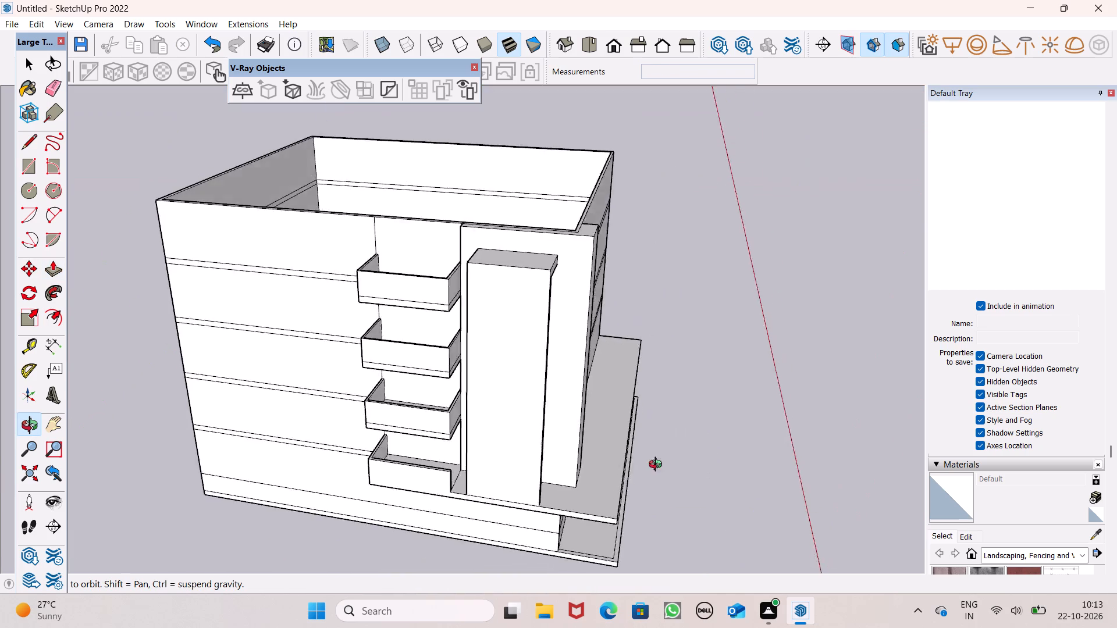
{"action": "middle_click_drag", "start_coordinate": [658, 466], "coordinate": [750, 416]}
{"action": "scroll", "coordinate": [577, 419], "scroll_direction": "up", "scroll_amount": 5}
{"action": "scroll", "coordinate": [514, 442], "scroll_direction": "down", "scroll_amount": 2}
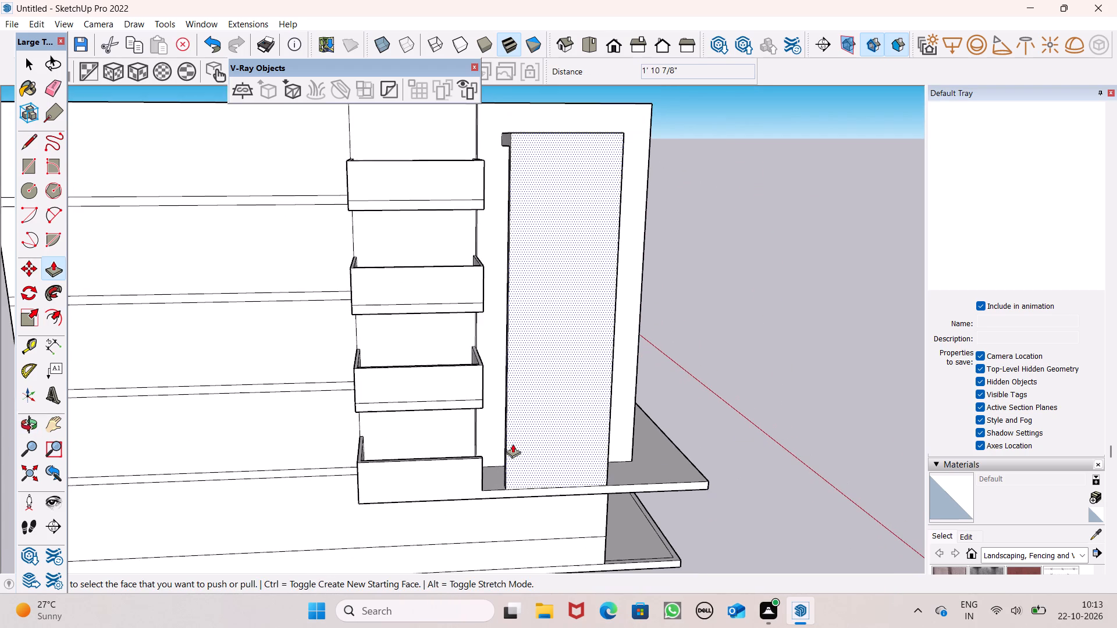
{"action": "scroll", "coordinate": [497, 450], "scroll_direction": "up", "scroll_amount": 6}
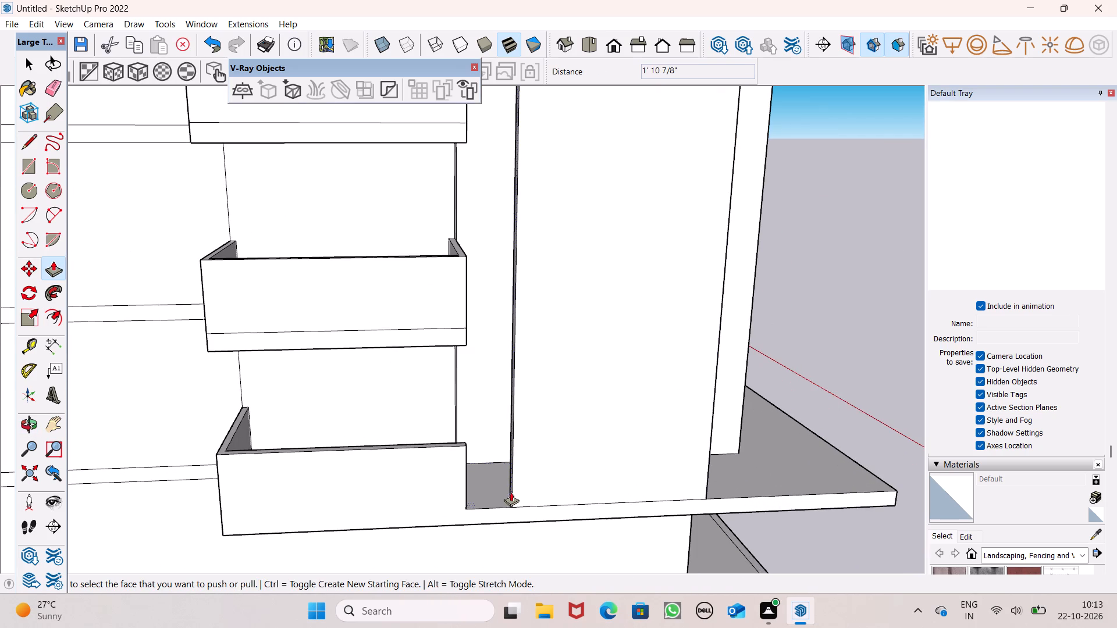
{"action": "middle_click_drag", "start_coordinate": [517, 519], "coordinate": [681, 578]}
{"action": "scroll", "coordinate": [522, 518], "scroll_direction": "up", "scroll_amount": 4}
{"action": "left_click_drag", "start_coordinate": [547, 448], "coordinate": [499, 484]}
Examine the hanging panel's balcony side and the opening under its top slab beside the uppermost balcony.
{"action": "scroll", "coordinate": [510, 462], "scroll_direction": "down", "scroll_amount": 7}
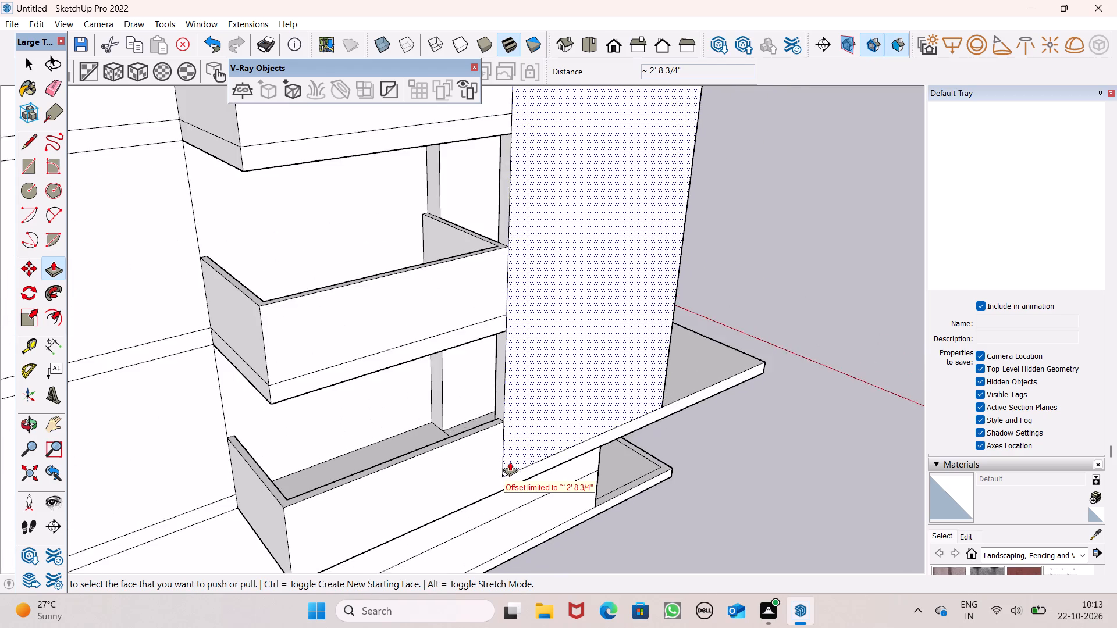
{"action": "scroll", "coordinate": [528, 413], "scroll_direction": "down", "scroll_amount": 6}
{"action": "scroll", "coordinate": [902, 82], "scroll_direction": "down", "scroll_amount": 3}
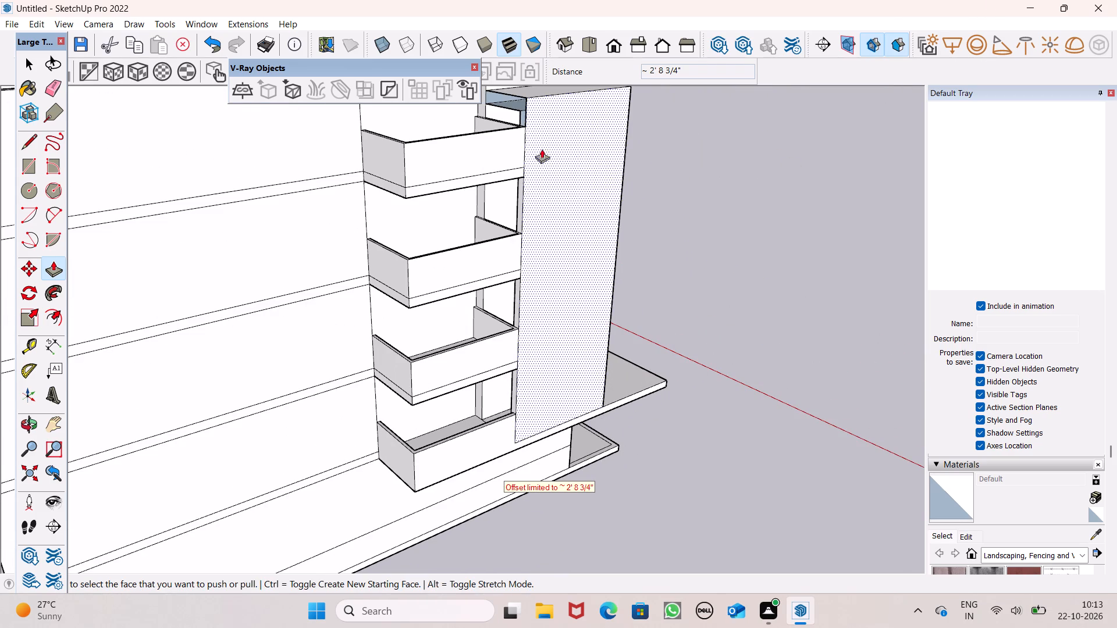
{"action": "middle_click_drag", "start_coordinate": [532, 168], "coordinate": [666, 145]}
{"action": "scroll", "coordinate": [652, 154], "scroll_direction": "down", "scroll_amount": 5}
{"action": "scroll", "coordinate": [609, 120], "scroll_direction": "up", "scroll_amount": 6}
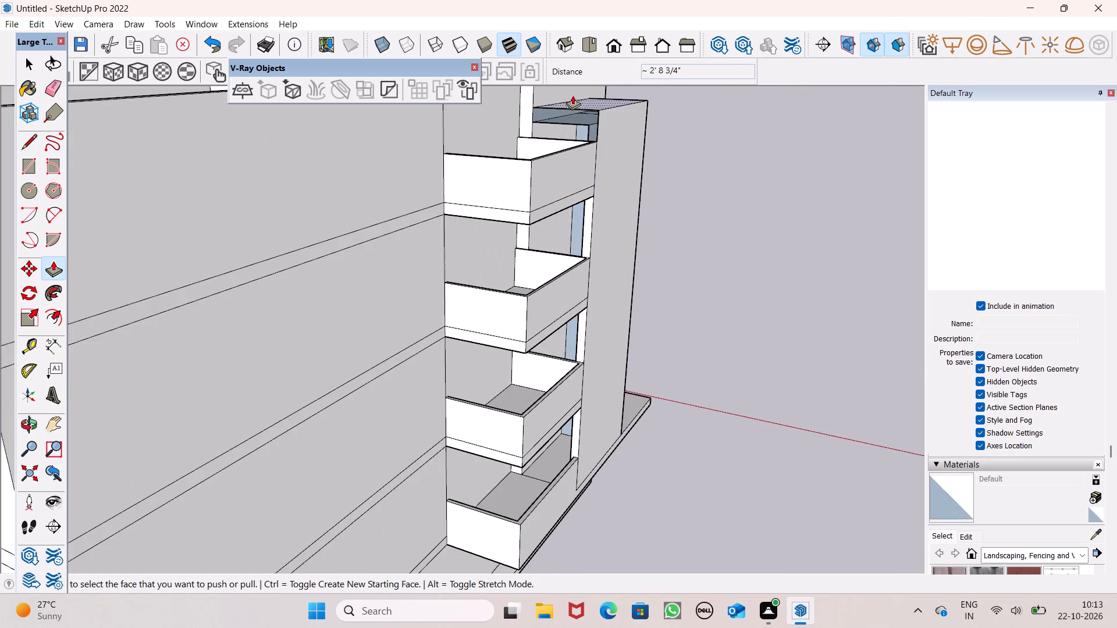
{"action": "scroll", "coordinate": [571, 95], "scroll_direction": "up", "scroll_amount": 8}
{"action": "middle_click_drag", "start_coordinate": [595, 148], "coordinate": [660, 132]}
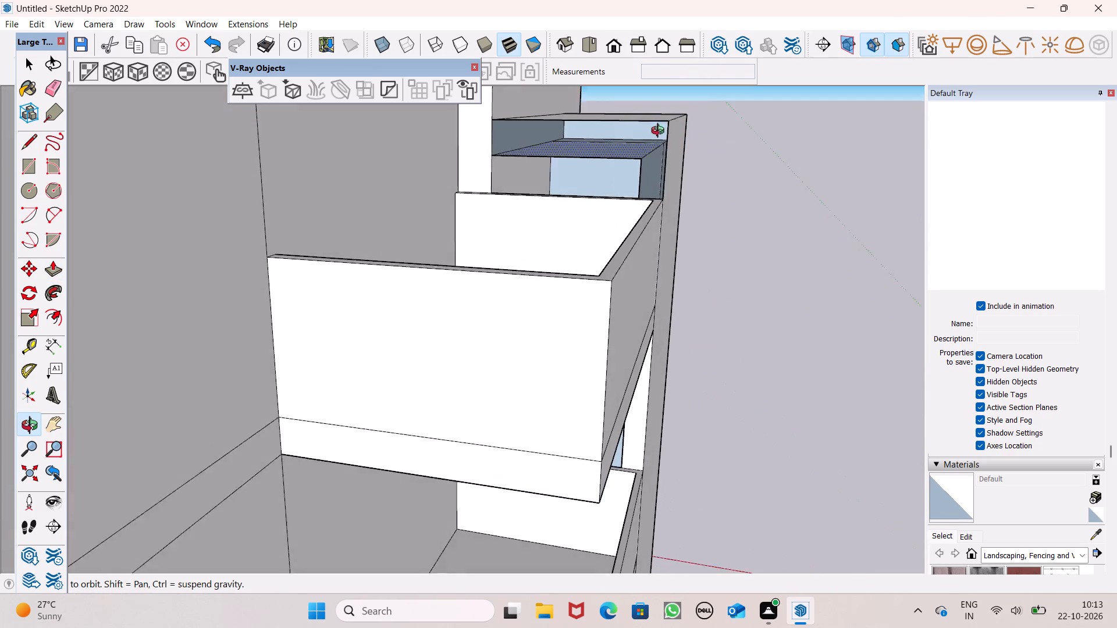
{"action": "middle_click_drag", "start_coordinate": [660, 132], "coordinate": [648, 151]}
{"action": "scroll", "coordinate": [627, 135], "scroll_direction": "down", "scroll_amount": 4}
{"action": "middle_click_drag", "start_coordinate": [659, 149], "coordinate": [525, 128]}
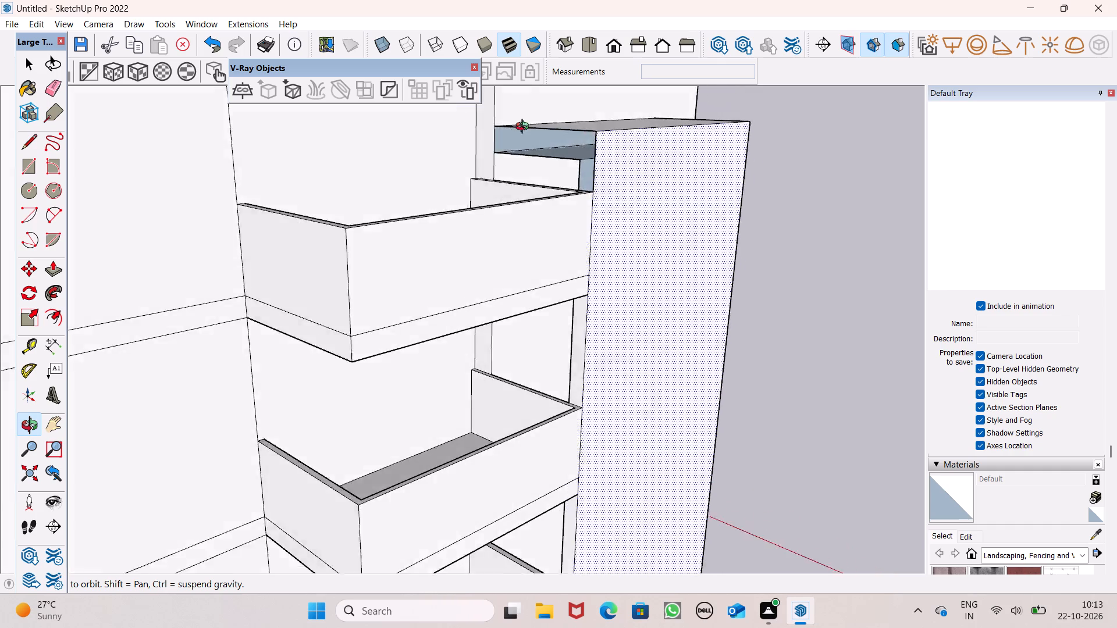
{"action": "middle_click_drag", "start_coordinate": [525, 128], "coordinate": [660, 170]}
Push the inner horizontal face below the hanging panel's top slab upward by 1' 4 1/16".
{"action": "scroll", "coordinate": [636, 169], "scroll_direction": "up", "scroll_amount": 4}
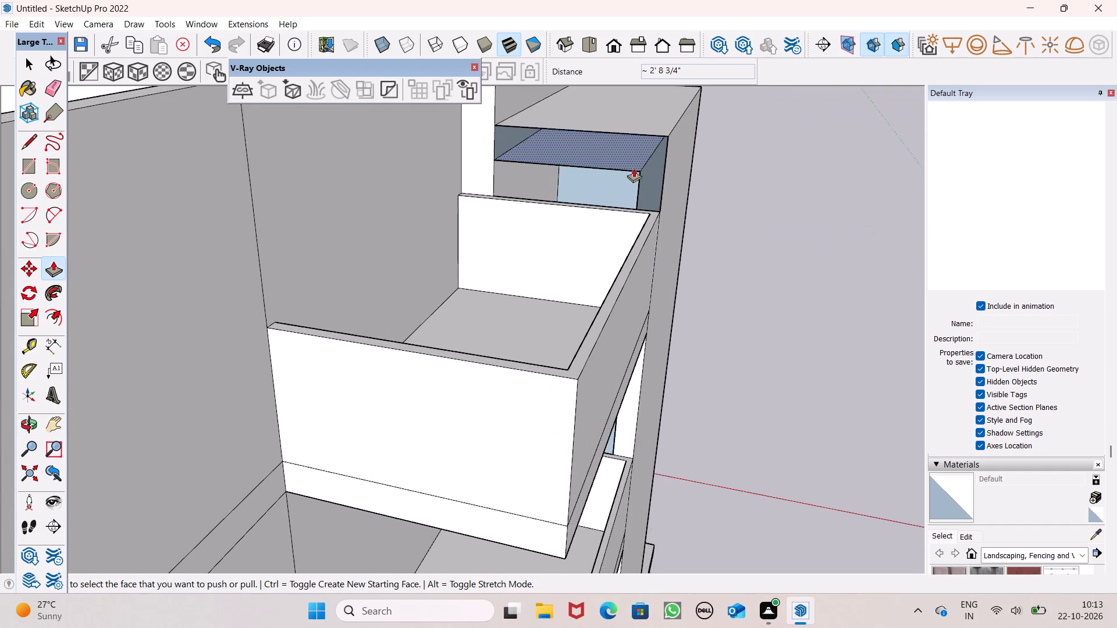
{"action": "middle_click_drag", "start_coordinate": [634, 164], "coordinate": [636, 102]}
{"action": "scroll", "coordinate": [628, 119], "scroll_direction": "up", "scroll_amount": 5}
{"action": "scroll", "coordinate": [607, 148], "scroll_direction": "down", "scroll_amount": 5}
{"action": "middle_click_drag", "start_coordinate": [647, 231], "coordinate": [672, 267]}
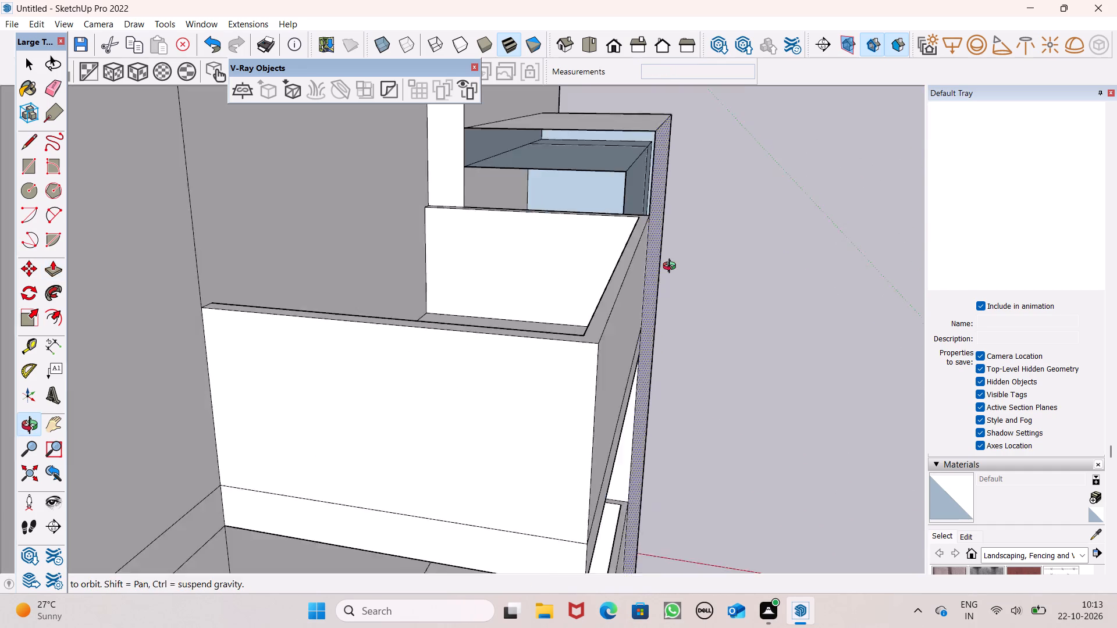
{"action": "middle_click_drag", "start_coordinate": [672, 267], "coordinate": [682, 284]}
{"action": "scroll", "coordinate": [612, 198], "scroll_direction": "up", "scroll_amount": 3}
{"action": "left_click_drag", "start_coordinate": [596, 140], "coordinate": [592, 93]}
{"action": "scroll", "coordinate": [636, 138], "scroll_direction": "down", "scroll_amount": 3}
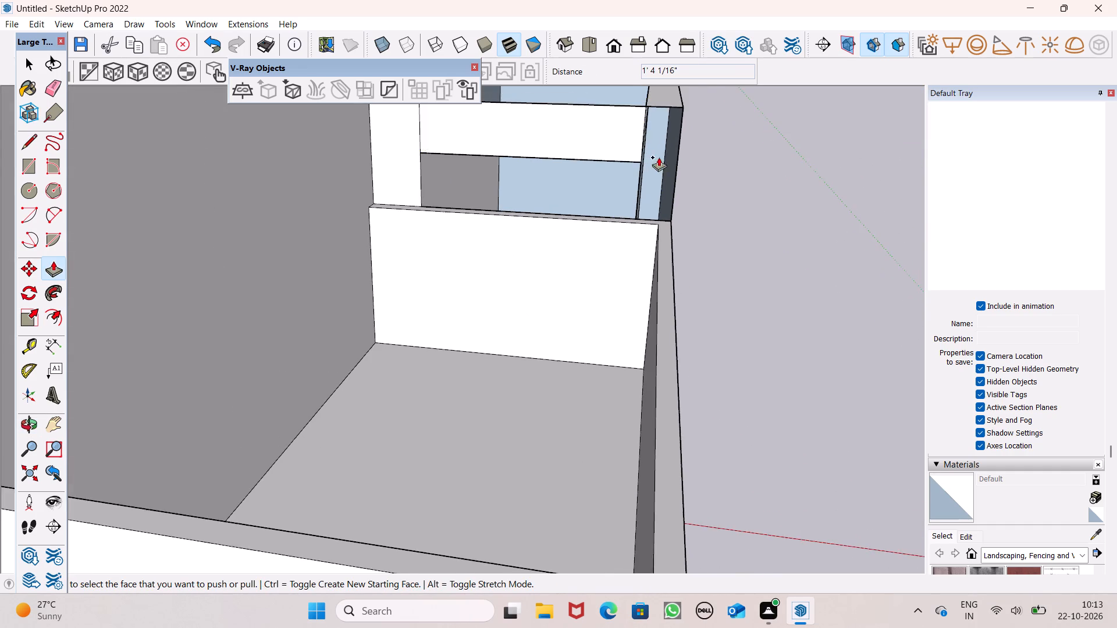
Undo the upward push of the inner face below the hanging panel's top slab.
{"action": "middle_click_drag", "start_coordinate": [670, 152], "coordinate": [622, 213]}
{"action": "key", "text": "ctrl+z"}
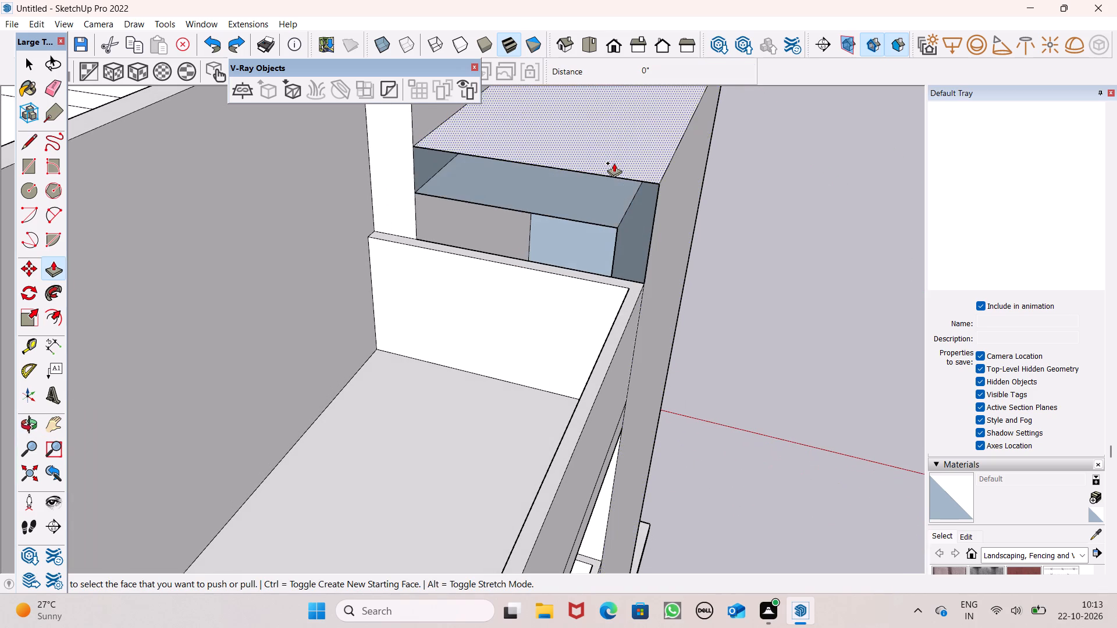
Check the hanging panel beside the balconies and undo the pull of its balcony-side face.
{"action": "scroll", "coordinate": [616, 162], "scroll_direction": "down", "scroll_amount": 4}
{"action": "middle_click_drag", "start_coordinate": [649, 216], "coordinate": [755, 0]}
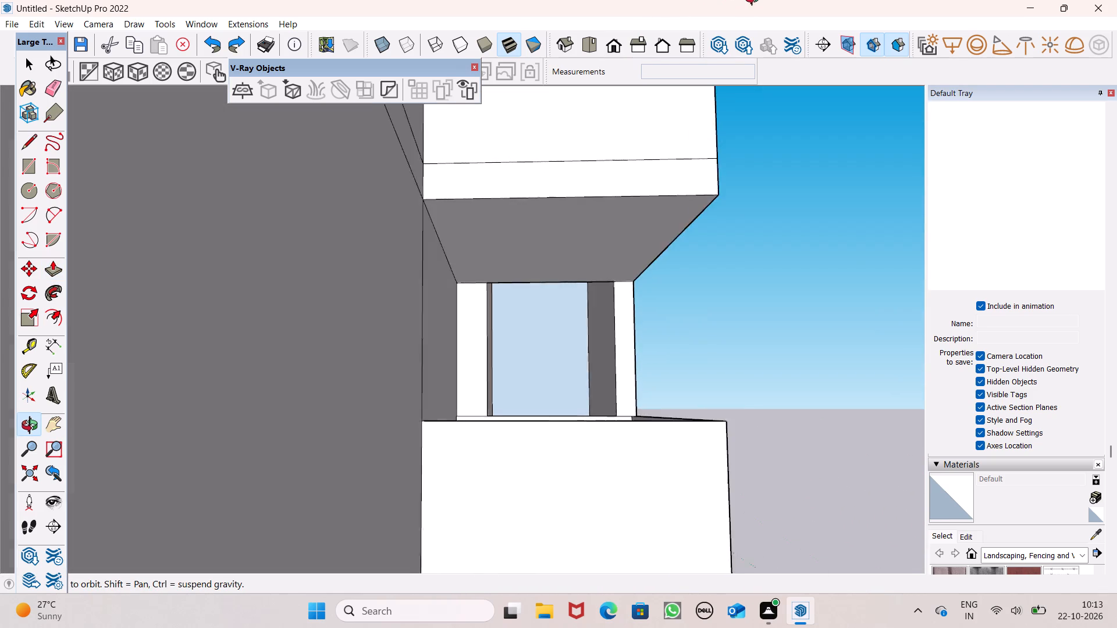
{"action": "middle_click_drag", "start_coordinate": [755, 0], "coordinate": [675, 316]}
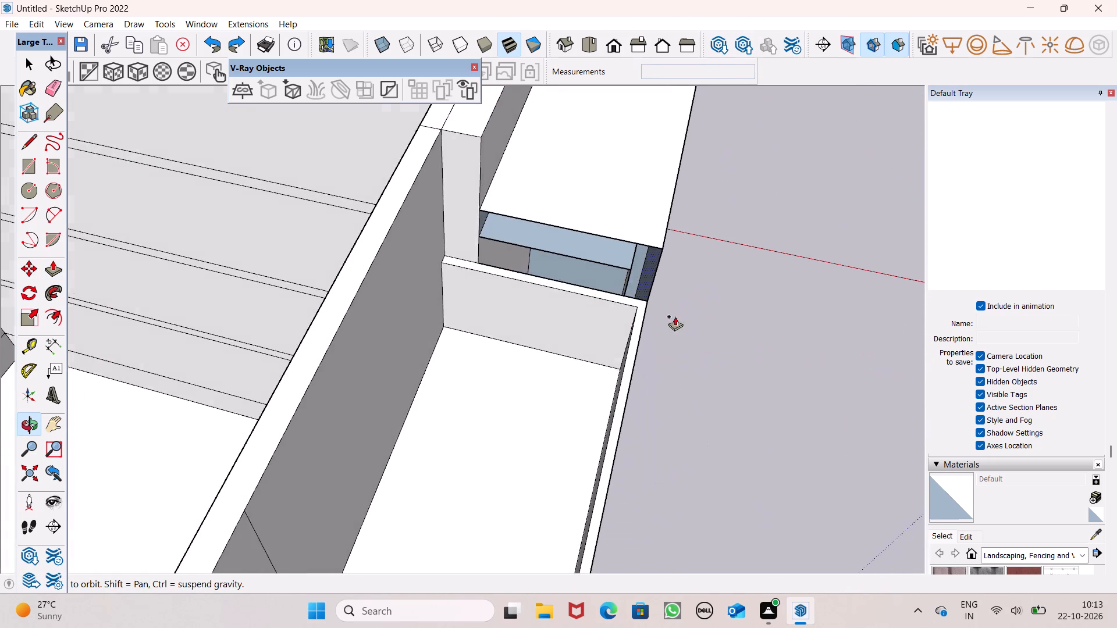
{"action": "middle_click_drag", "start_coordinate": [675, 316], "coordinate": [675, 316]}
{"action": "middle_click", "coordinate": [675, 316]}
{"action": "scroll", "coordinate": [622, 309], "scroll_direction": "up", "scroll_amount": 7}
{"action": "scroll", "coordinate": [643, 258], "scroll_direction": "up", "scroll_amount": 5}
{"action": "scroll", "coordinate": [648, 274], "scroll_direction": "down", "scroll_amount": 4}
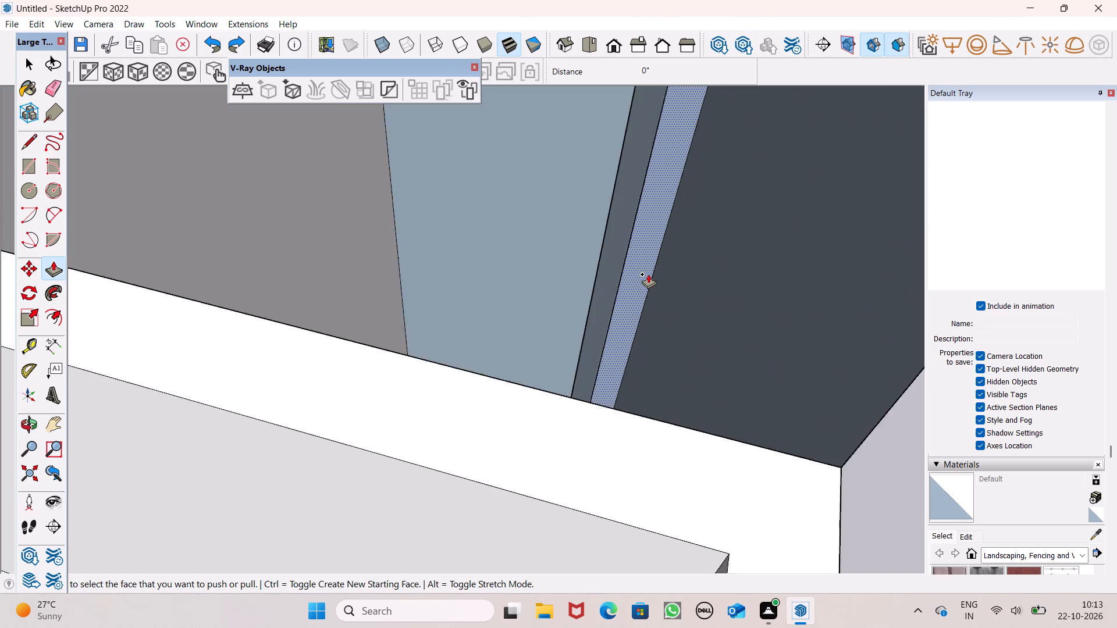
{"action": "scroll", "coordinate": [648, 274], "scroll_direction": "down", "scroll_amount": 6}
{"action": "middle_click_drag", "start_coordinate": [652, 280], "coordinate": [527, 99]}
{"action": "scroll", "coordinate": [527, 99], "scroll_direction": "up", "scroll_amount": 1}
{"action": "scroll", "coordinate": [527, 112], "scroll_direction": "down", "scroll_amount": 5}
{"action": "scroll", "coordinate": [528, 184], "scroll_direction": "down", "scroll_amount": 6}
{"action": "scroll", "coordinate": [506, 244], "scroll_direction": "down", "scroll_amount": 6}
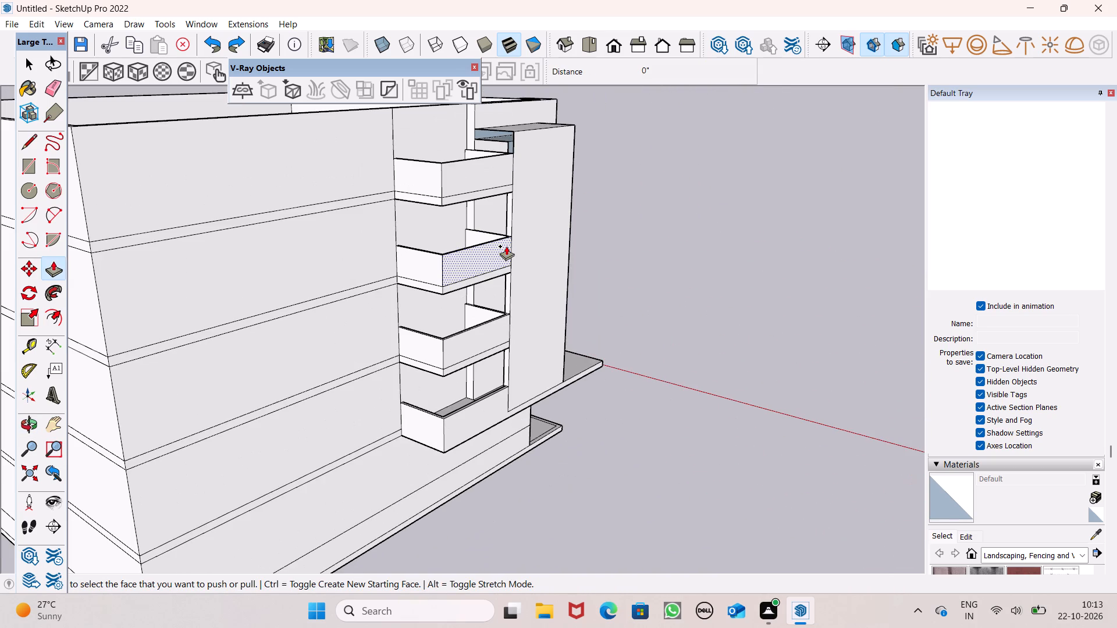
{"action": "key", "text": "ctrl+z"}
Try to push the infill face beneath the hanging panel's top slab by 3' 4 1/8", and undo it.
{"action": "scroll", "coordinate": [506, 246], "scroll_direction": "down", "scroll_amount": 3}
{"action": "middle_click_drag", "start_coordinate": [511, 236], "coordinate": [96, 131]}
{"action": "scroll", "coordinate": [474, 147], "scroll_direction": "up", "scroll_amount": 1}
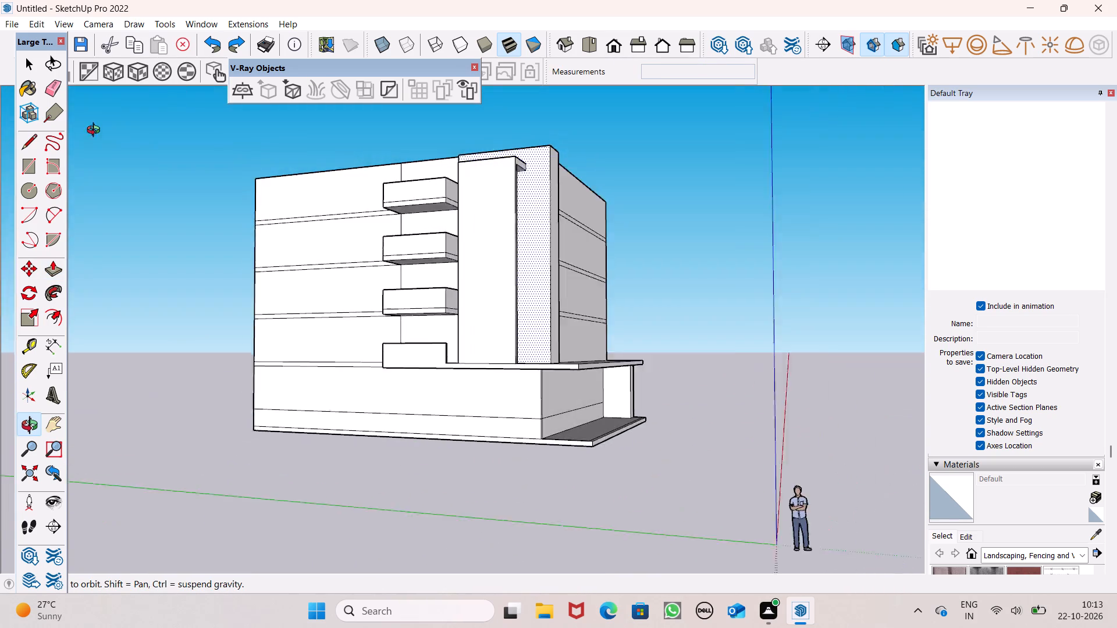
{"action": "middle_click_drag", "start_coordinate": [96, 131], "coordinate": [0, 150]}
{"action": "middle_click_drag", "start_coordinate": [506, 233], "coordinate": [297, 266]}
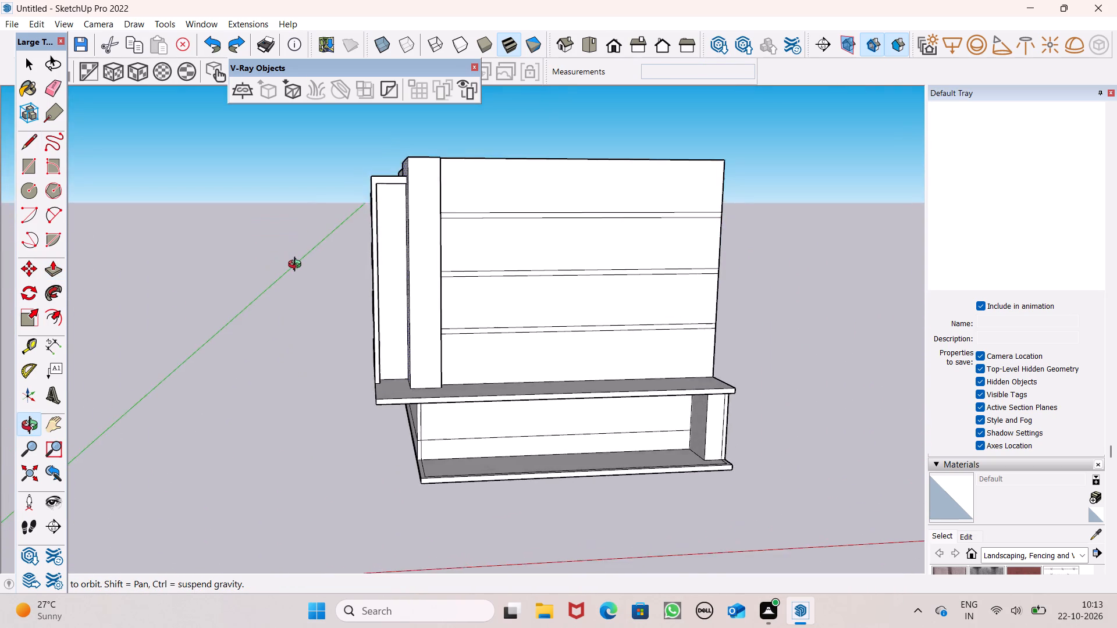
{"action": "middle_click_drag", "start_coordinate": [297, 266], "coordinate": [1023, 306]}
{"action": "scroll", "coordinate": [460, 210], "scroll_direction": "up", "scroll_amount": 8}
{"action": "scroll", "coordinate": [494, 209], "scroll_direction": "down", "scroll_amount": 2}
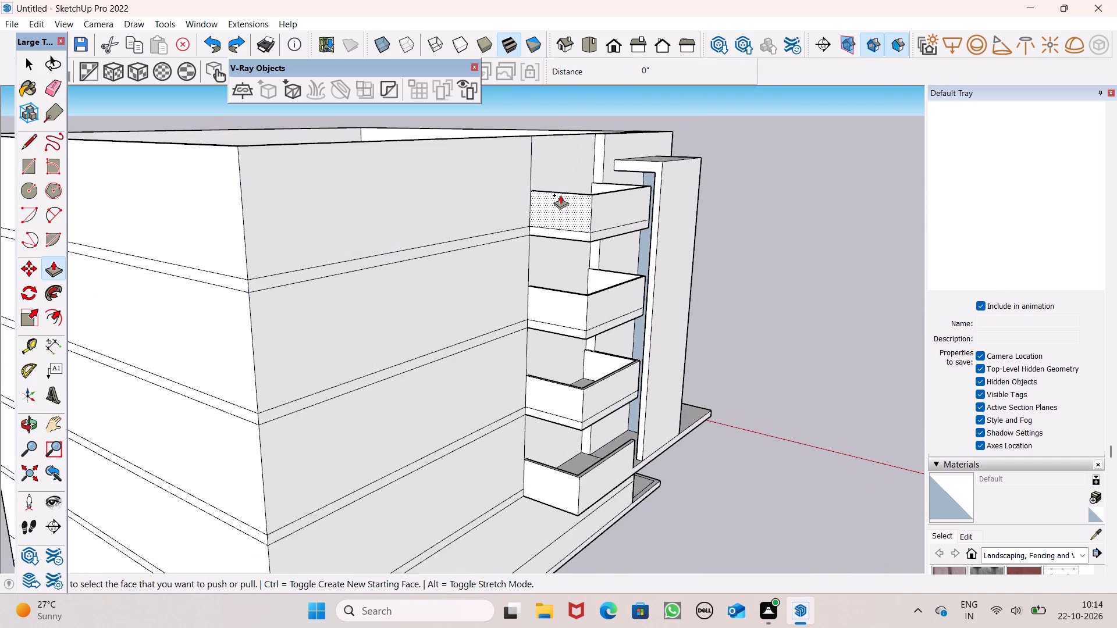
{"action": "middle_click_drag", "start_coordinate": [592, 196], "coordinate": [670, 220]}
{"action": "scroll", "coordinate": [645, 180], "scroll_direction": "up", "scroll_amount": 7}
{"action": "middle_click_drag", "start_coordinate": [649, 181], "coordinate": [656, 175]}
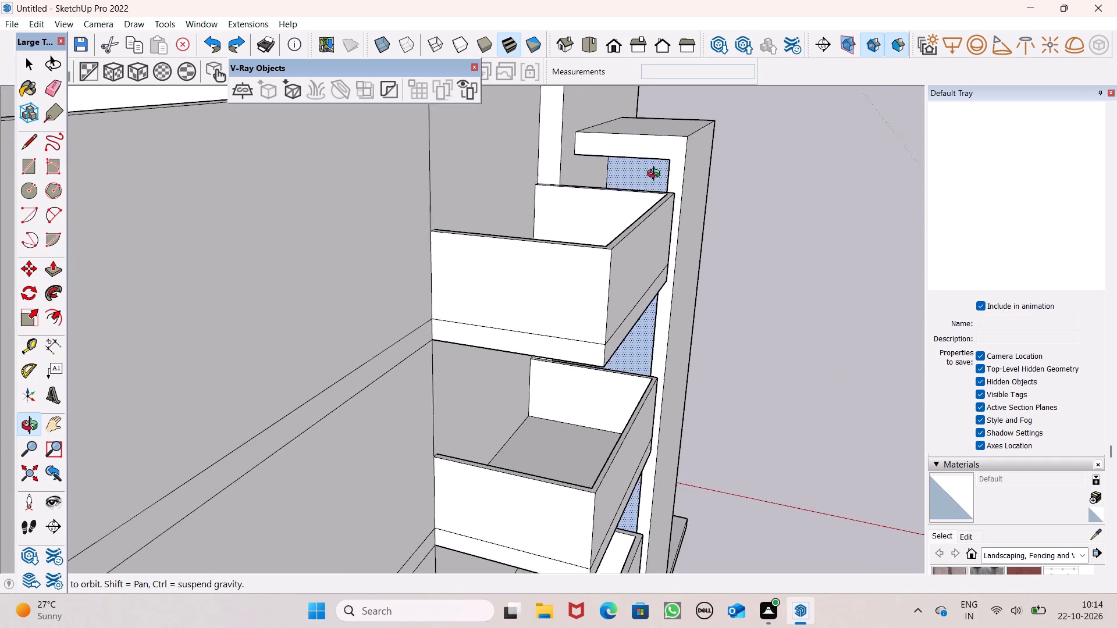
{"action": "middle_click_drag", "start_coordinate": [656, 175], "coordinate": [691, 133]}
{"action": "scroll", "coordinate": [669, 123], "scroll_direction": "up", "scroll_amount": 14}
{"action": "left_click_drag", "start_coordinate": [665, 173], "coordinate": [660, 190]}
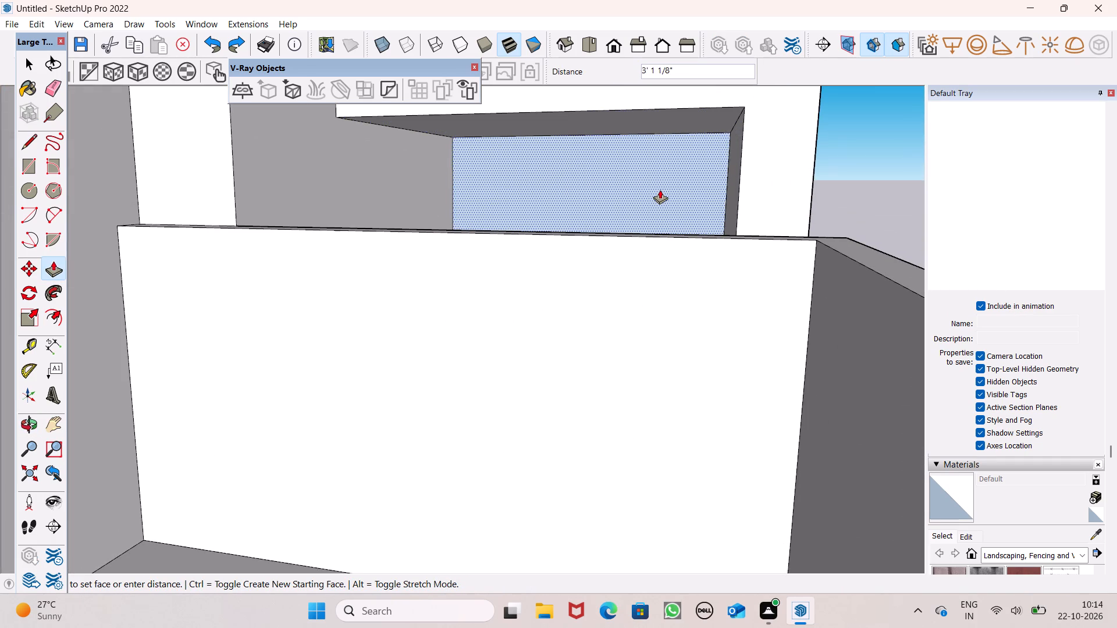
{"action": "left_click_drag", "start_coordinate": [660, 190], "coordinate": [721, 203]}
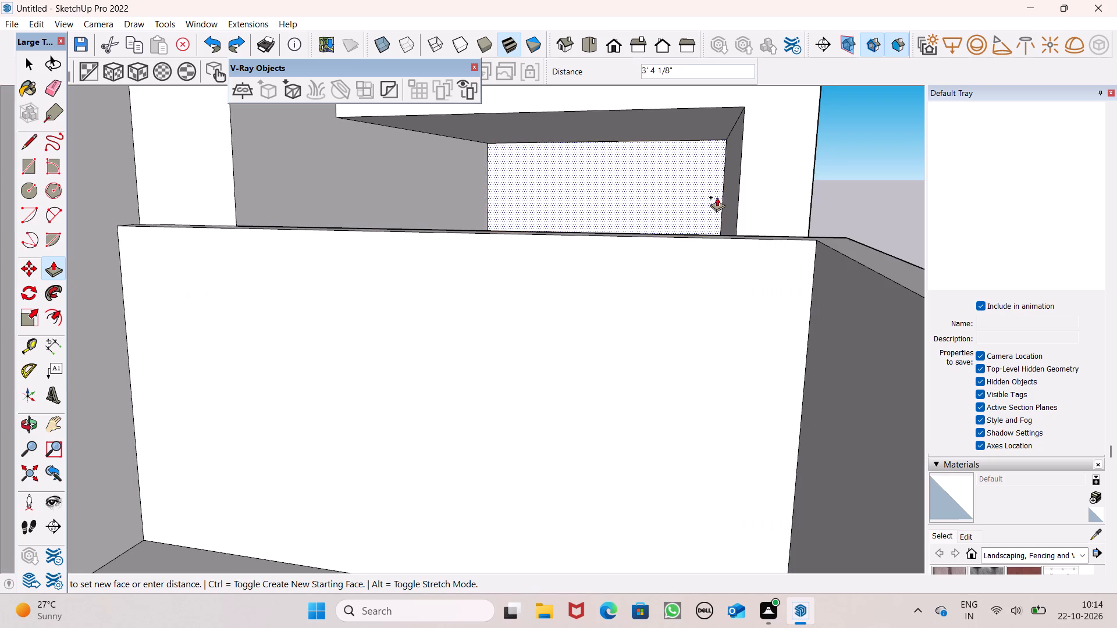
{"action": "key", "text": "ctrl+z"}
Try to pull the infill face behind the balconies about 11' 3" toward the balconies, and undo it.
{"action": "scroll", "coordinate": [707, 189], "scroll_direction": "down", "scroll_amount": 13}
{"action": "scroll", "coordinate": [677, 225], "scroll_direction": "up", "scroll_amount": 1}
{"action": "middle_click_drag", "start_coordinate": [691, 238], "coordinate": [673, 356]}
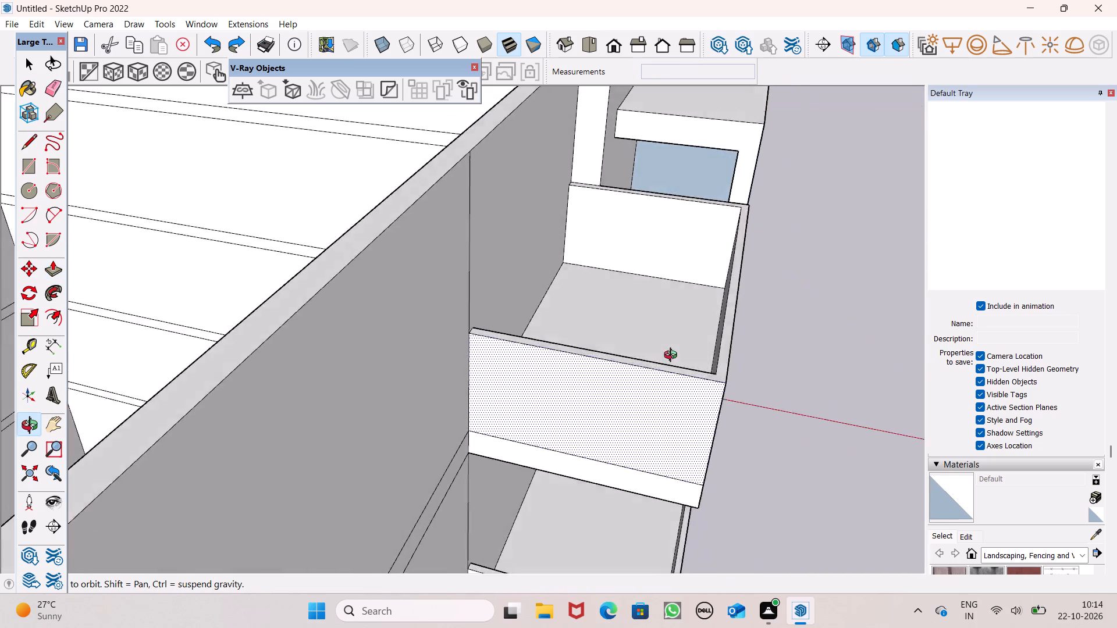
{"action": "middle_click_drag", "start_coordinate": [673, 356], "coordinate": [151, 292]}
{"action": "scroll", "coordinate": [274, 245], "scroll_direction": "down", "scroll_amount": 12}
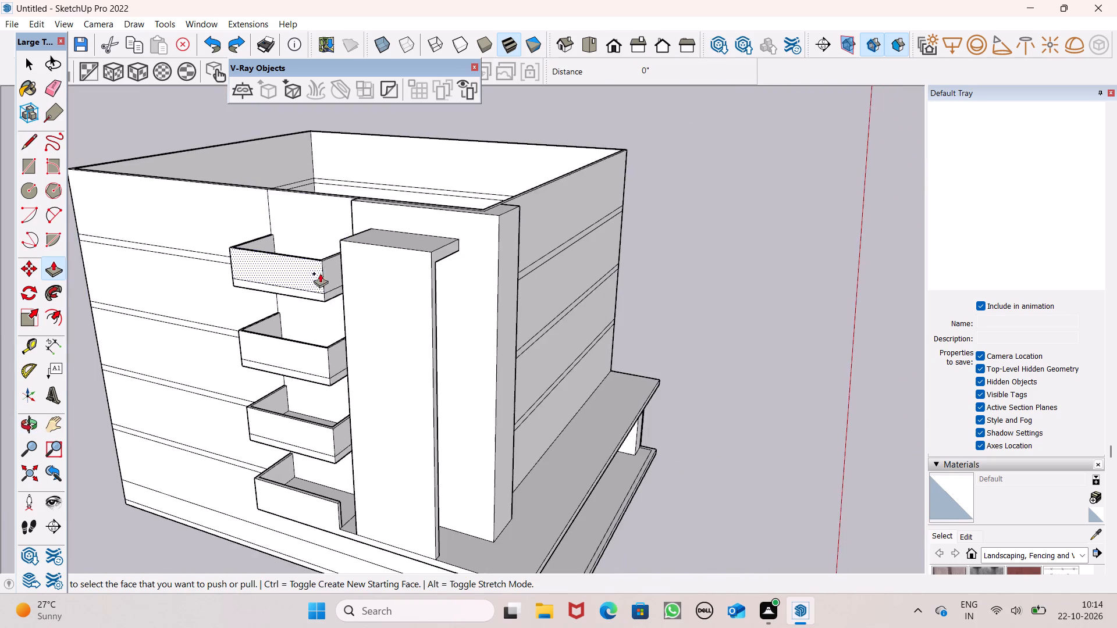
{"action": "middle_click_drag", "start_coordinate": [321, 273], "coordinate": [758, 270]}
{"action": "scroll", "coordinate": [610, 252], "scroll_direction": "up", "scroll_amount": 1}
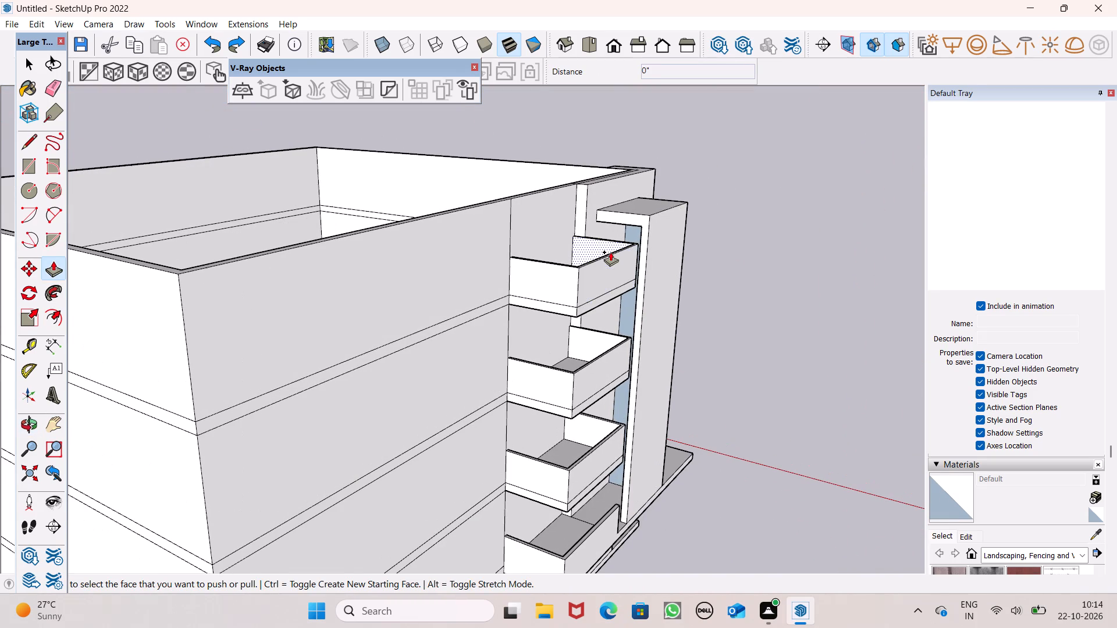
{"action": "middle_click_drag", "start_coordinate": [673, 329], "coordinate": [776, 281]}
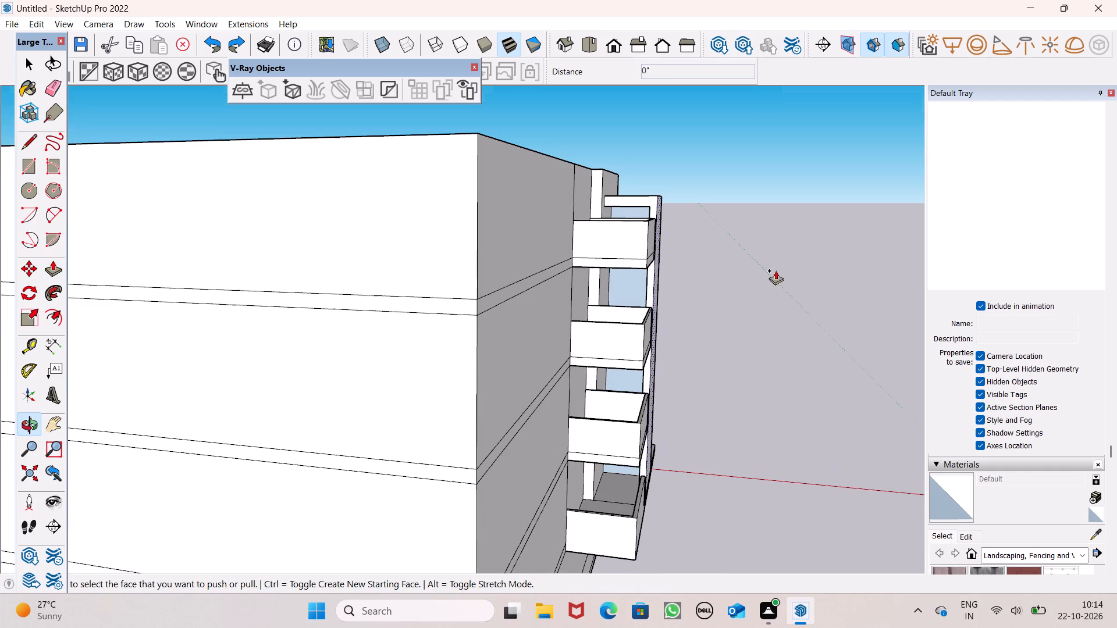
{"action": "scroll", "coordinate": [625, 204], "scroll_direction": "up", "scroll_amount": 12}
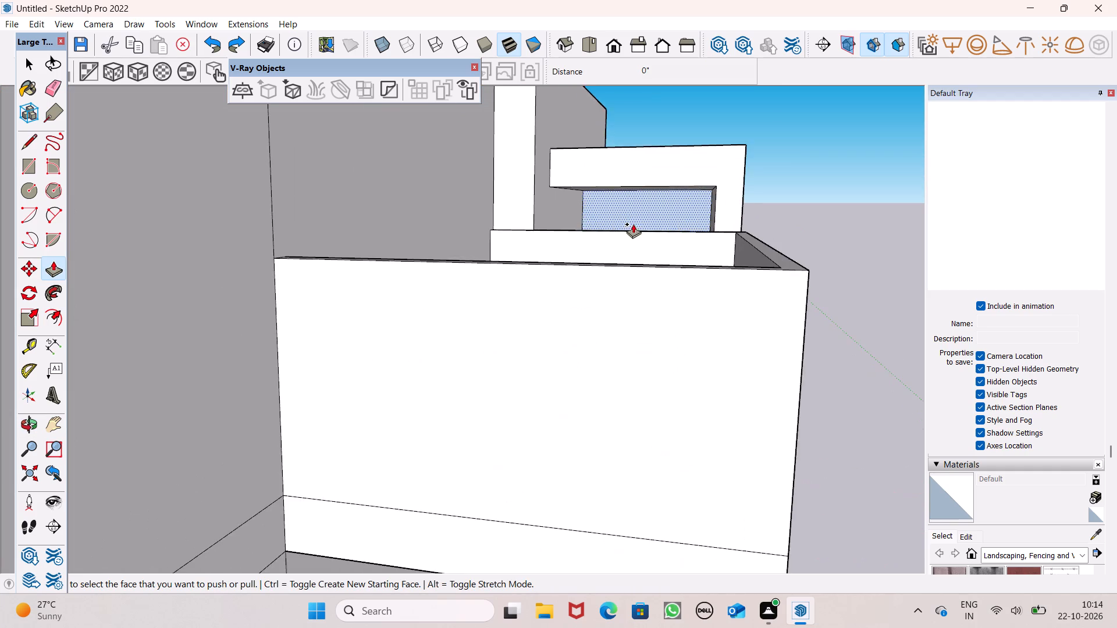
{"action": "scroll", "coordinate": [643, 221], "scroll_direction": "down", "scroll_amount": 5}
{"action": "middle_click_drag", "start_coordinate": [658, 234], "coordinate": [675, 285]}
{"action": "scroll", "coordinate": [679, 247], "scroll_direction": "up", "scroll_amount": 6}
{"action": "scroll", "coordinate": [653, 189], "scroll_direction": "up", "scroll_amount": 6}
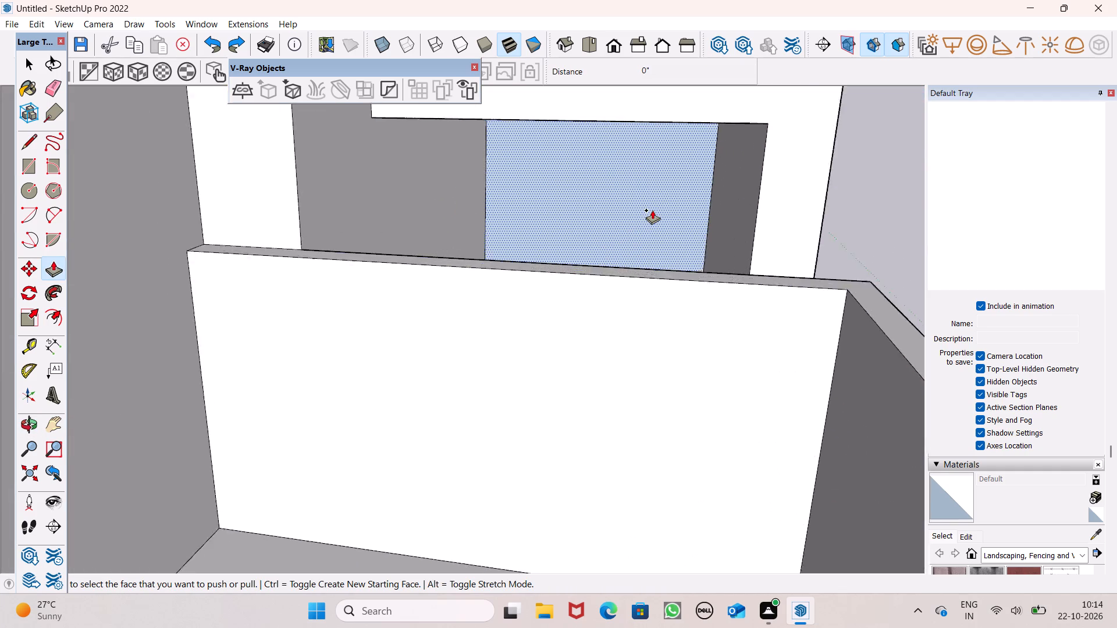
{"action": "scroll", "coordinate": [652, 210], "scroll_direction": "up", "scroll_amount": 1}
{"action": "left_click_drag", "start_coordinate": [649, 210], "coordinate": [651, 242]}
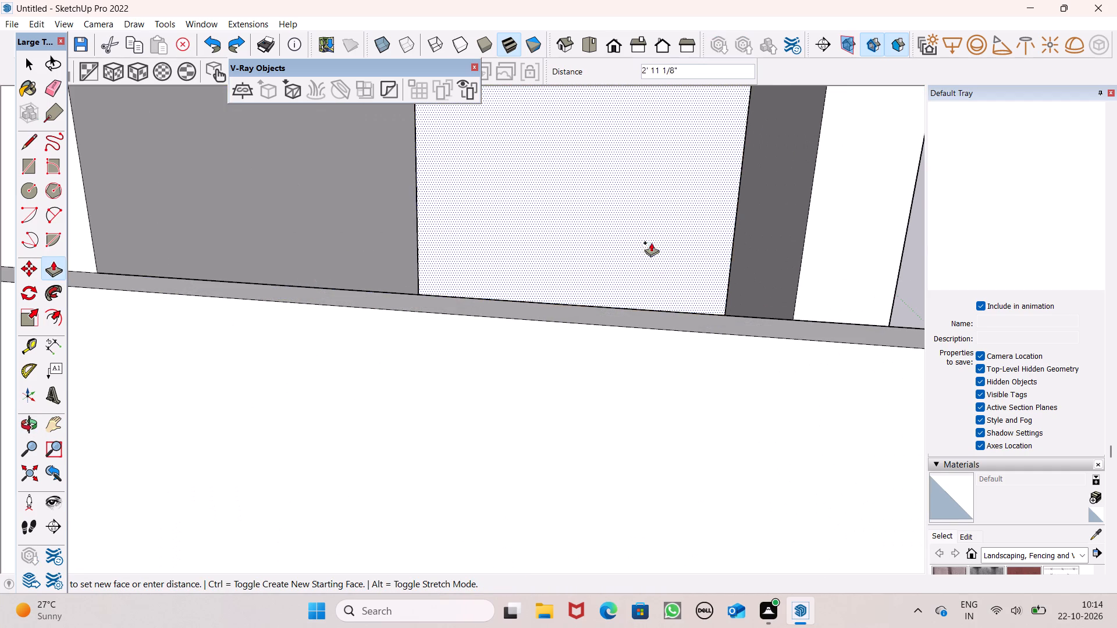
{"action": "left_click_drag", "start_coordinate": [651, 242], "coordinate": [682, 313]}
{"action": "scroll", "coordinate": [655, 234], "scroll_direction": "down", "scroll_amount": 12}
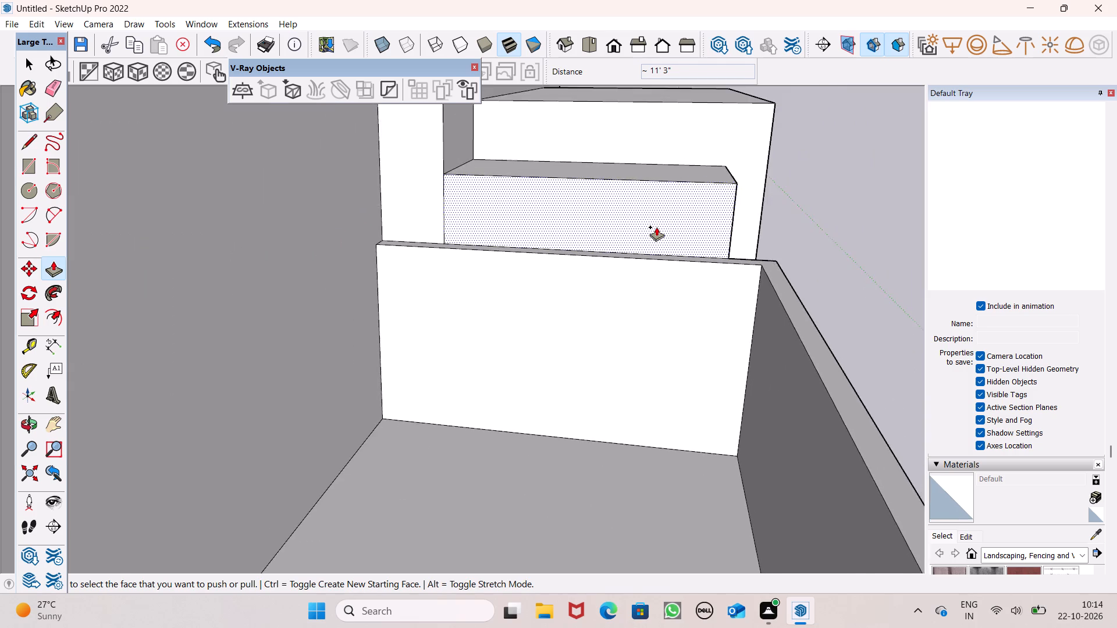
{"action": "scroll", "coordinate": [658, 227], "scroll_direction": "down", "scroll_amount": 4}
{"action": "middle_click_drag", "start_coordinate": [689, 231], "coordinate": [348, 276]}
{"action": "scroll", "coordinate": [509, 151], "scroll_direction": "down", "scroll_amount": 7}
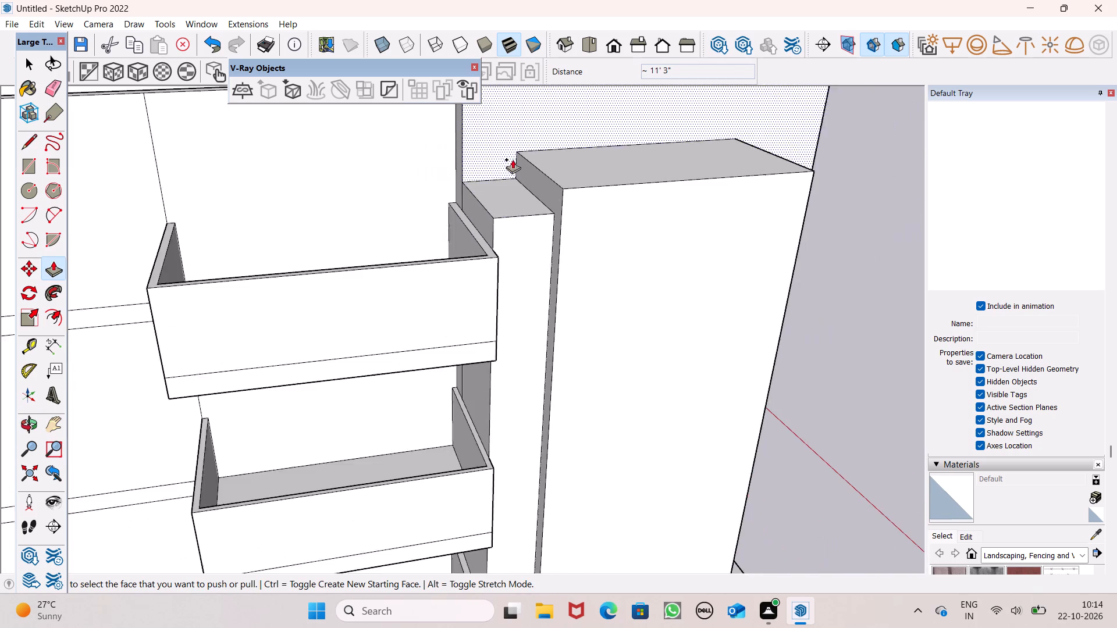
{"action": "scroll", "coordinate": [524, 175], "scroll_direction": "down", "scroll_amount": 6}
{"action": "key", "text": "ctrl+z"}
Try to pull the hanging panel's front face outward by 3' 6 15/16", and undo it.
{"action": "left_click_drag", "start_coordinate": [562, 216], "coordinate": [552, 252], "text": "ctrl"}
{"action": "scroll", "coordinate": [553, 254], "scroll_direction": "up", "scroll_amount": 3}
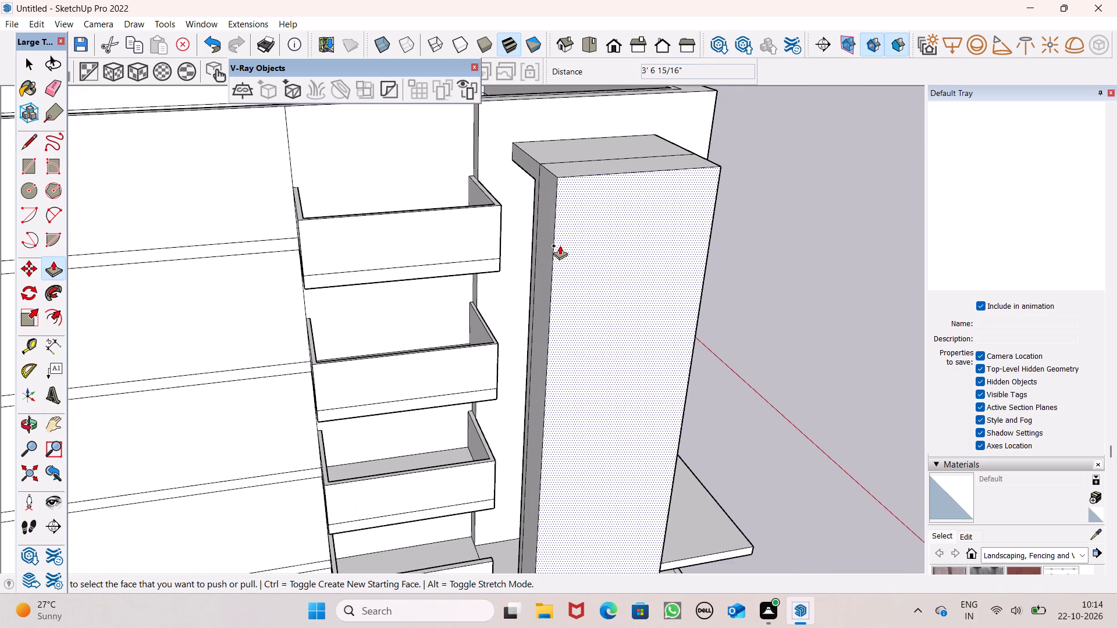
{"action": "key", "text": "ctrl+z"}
Thicken the infill face between the hanging panel and the corner feature by 5 1/8" with Push/Pull.
{"action": "middle_click_drag", "start_coordinate": [753, 254], "coordinate": [432, 238]}
{"action": "left_click", "coordinate": [443, 235]}
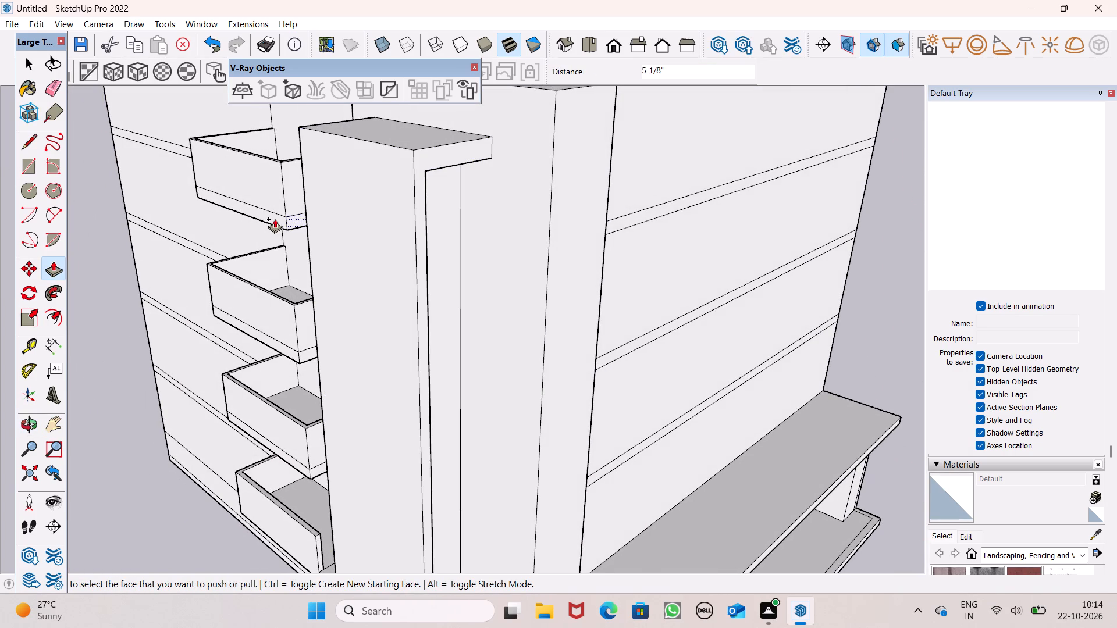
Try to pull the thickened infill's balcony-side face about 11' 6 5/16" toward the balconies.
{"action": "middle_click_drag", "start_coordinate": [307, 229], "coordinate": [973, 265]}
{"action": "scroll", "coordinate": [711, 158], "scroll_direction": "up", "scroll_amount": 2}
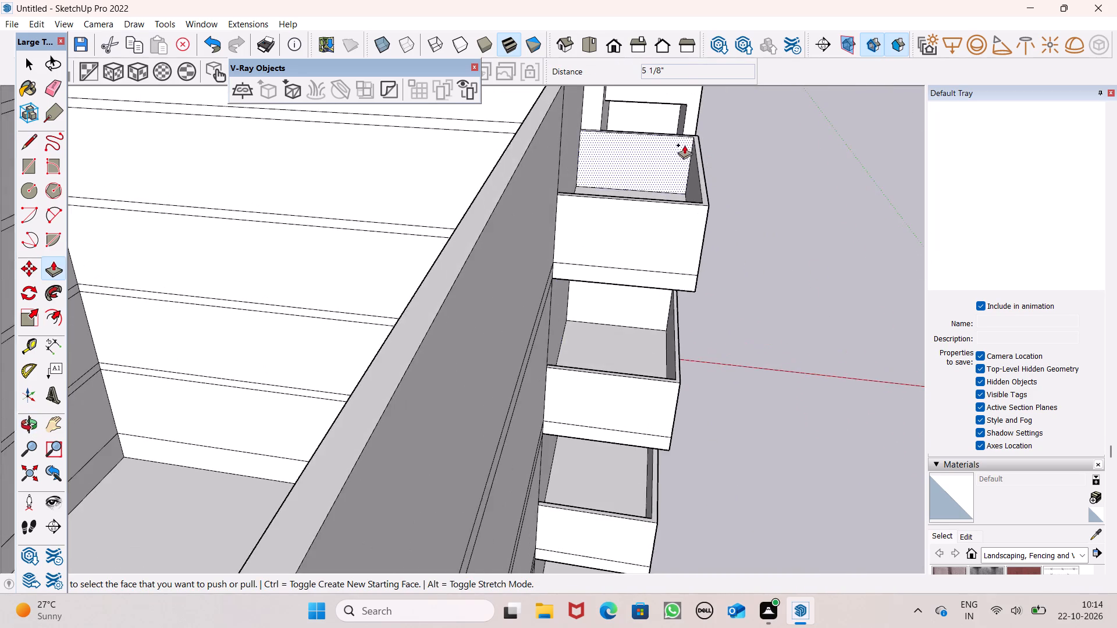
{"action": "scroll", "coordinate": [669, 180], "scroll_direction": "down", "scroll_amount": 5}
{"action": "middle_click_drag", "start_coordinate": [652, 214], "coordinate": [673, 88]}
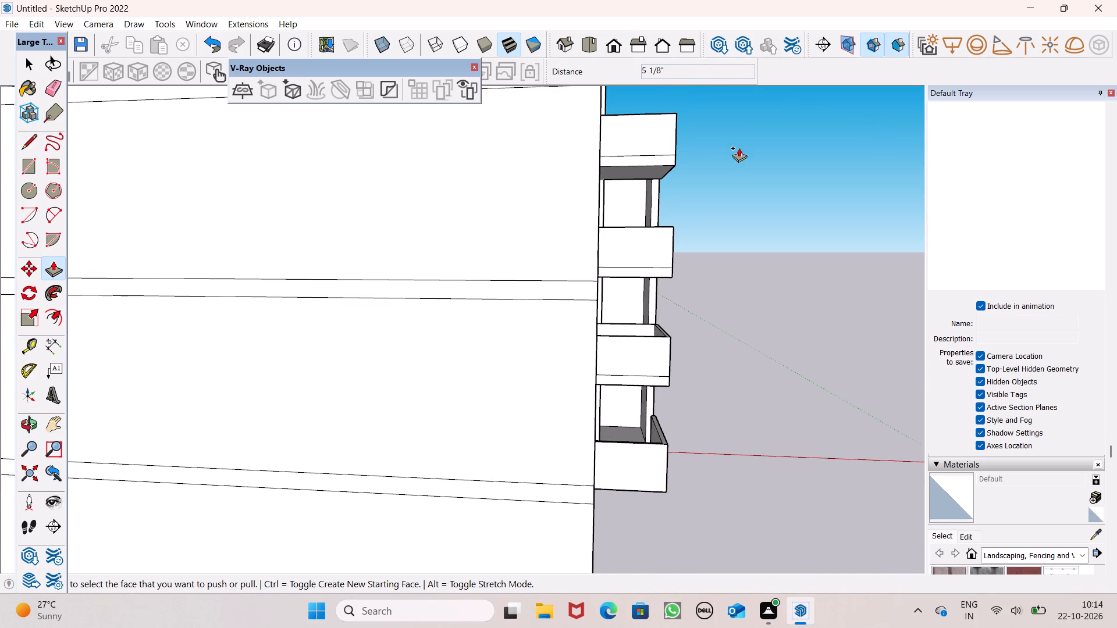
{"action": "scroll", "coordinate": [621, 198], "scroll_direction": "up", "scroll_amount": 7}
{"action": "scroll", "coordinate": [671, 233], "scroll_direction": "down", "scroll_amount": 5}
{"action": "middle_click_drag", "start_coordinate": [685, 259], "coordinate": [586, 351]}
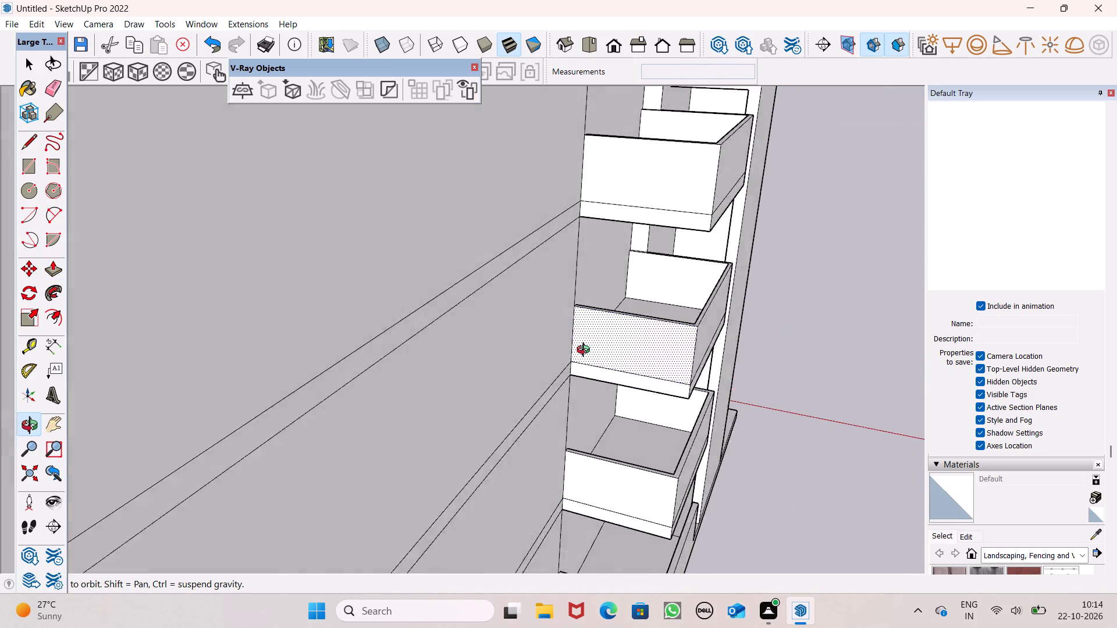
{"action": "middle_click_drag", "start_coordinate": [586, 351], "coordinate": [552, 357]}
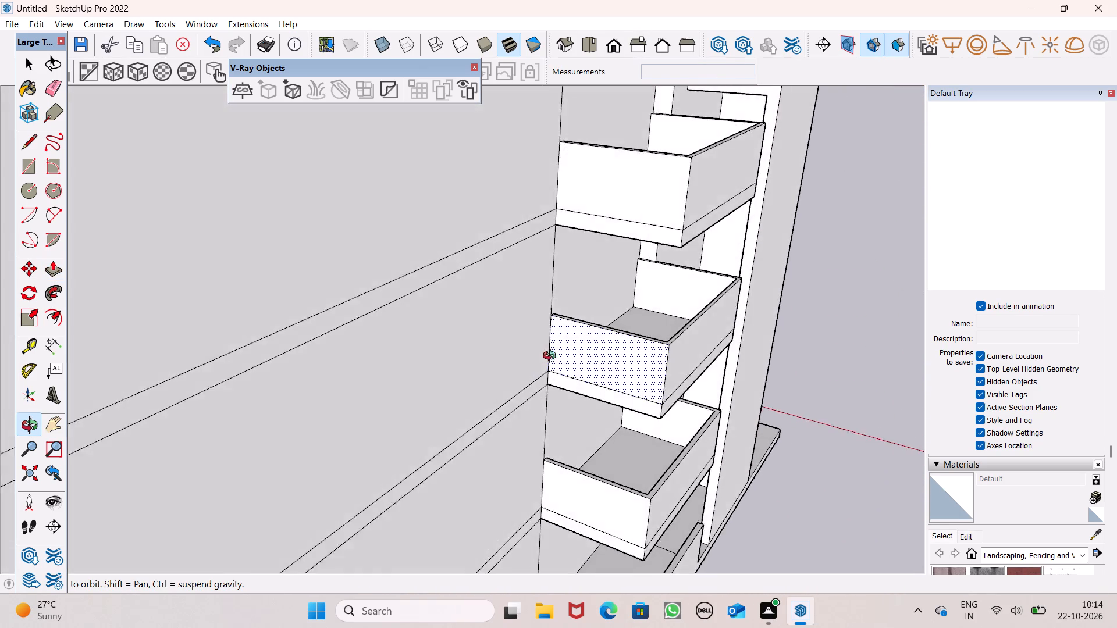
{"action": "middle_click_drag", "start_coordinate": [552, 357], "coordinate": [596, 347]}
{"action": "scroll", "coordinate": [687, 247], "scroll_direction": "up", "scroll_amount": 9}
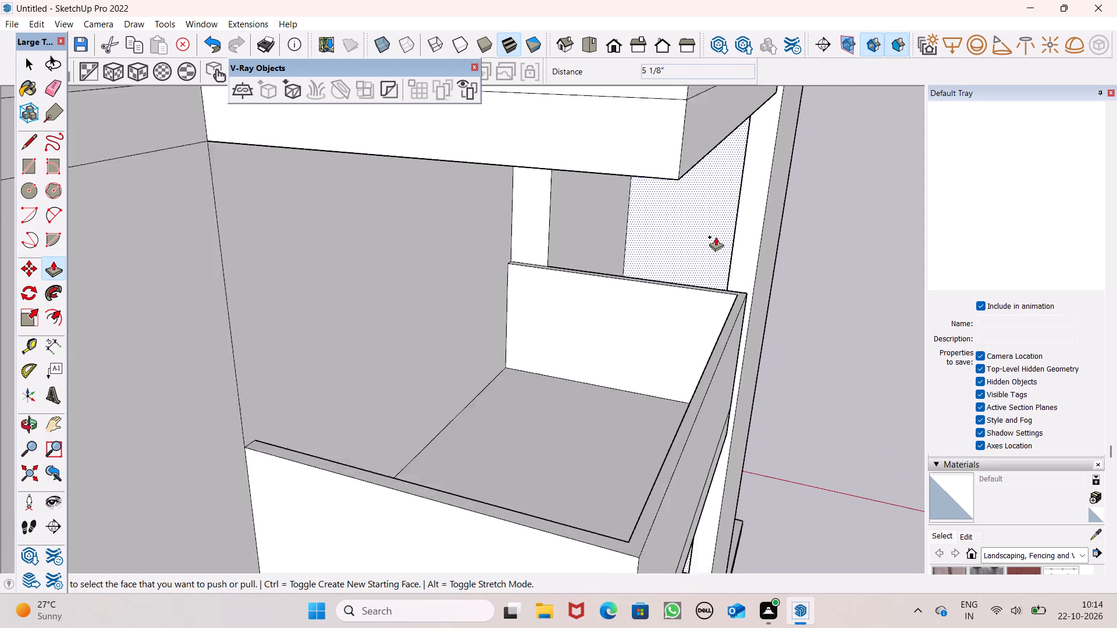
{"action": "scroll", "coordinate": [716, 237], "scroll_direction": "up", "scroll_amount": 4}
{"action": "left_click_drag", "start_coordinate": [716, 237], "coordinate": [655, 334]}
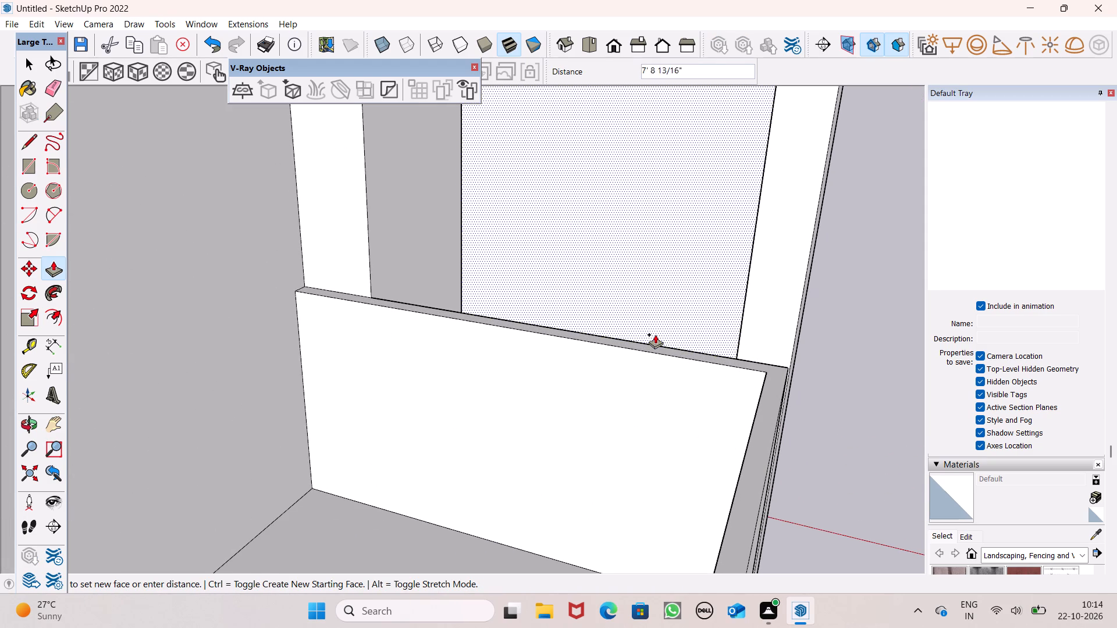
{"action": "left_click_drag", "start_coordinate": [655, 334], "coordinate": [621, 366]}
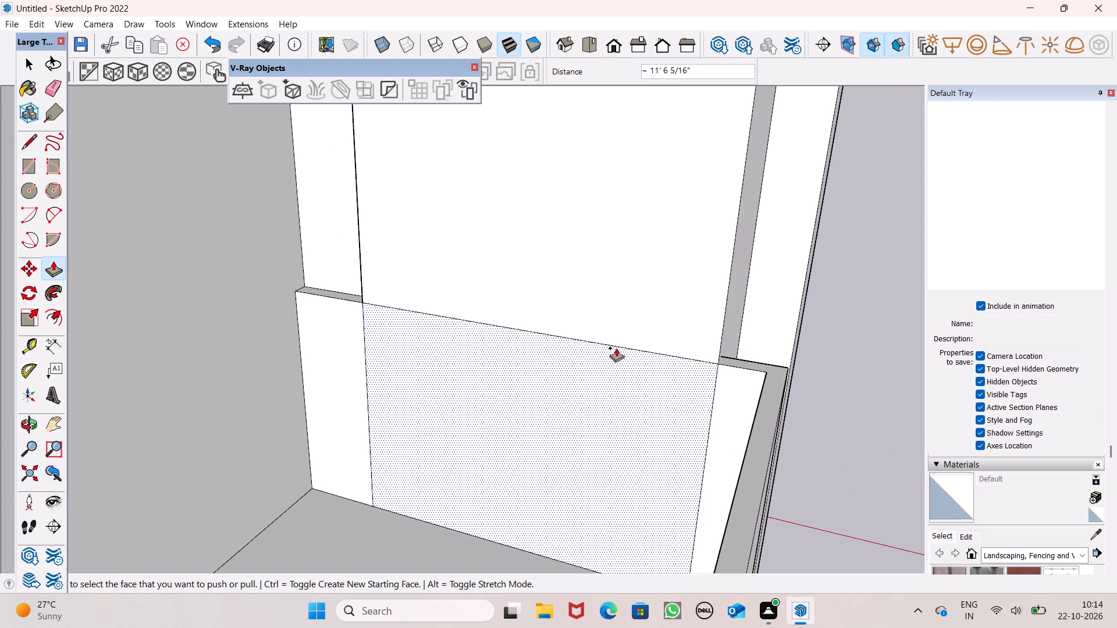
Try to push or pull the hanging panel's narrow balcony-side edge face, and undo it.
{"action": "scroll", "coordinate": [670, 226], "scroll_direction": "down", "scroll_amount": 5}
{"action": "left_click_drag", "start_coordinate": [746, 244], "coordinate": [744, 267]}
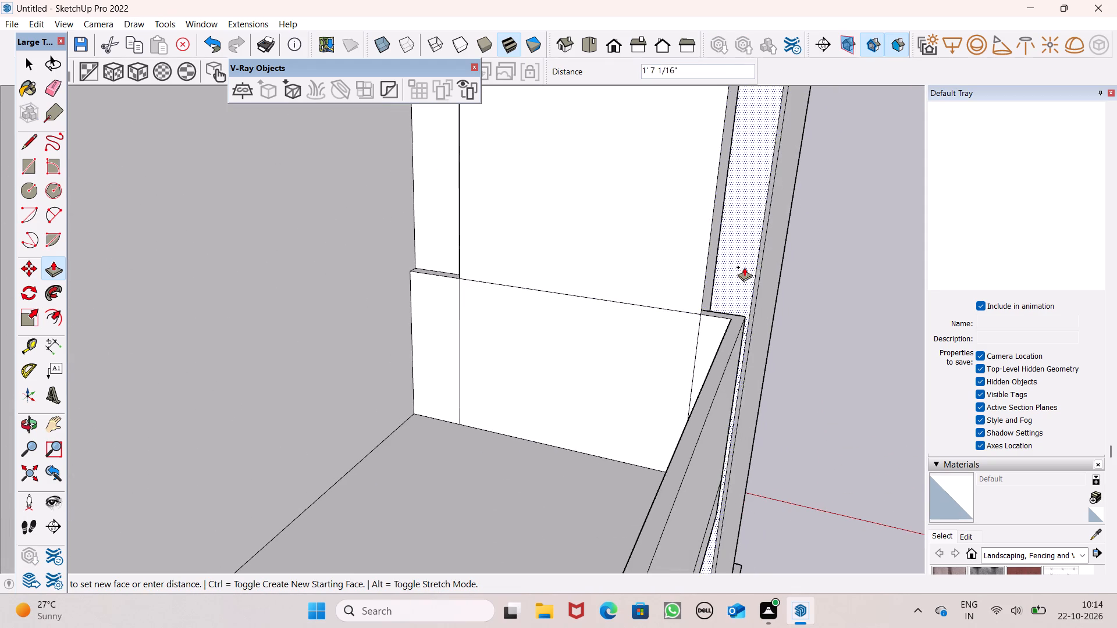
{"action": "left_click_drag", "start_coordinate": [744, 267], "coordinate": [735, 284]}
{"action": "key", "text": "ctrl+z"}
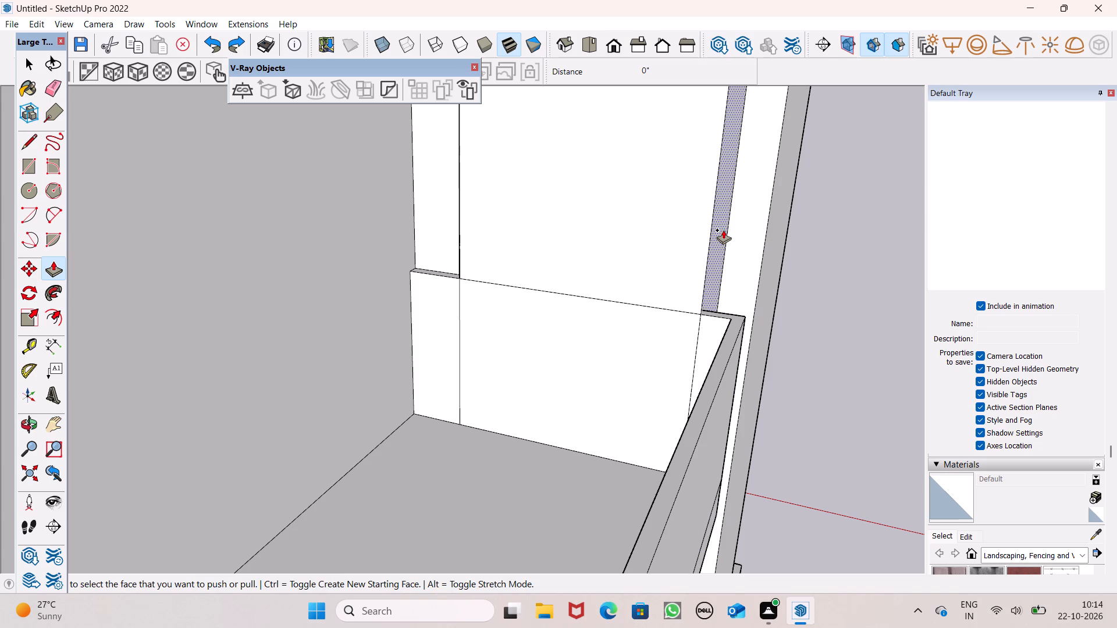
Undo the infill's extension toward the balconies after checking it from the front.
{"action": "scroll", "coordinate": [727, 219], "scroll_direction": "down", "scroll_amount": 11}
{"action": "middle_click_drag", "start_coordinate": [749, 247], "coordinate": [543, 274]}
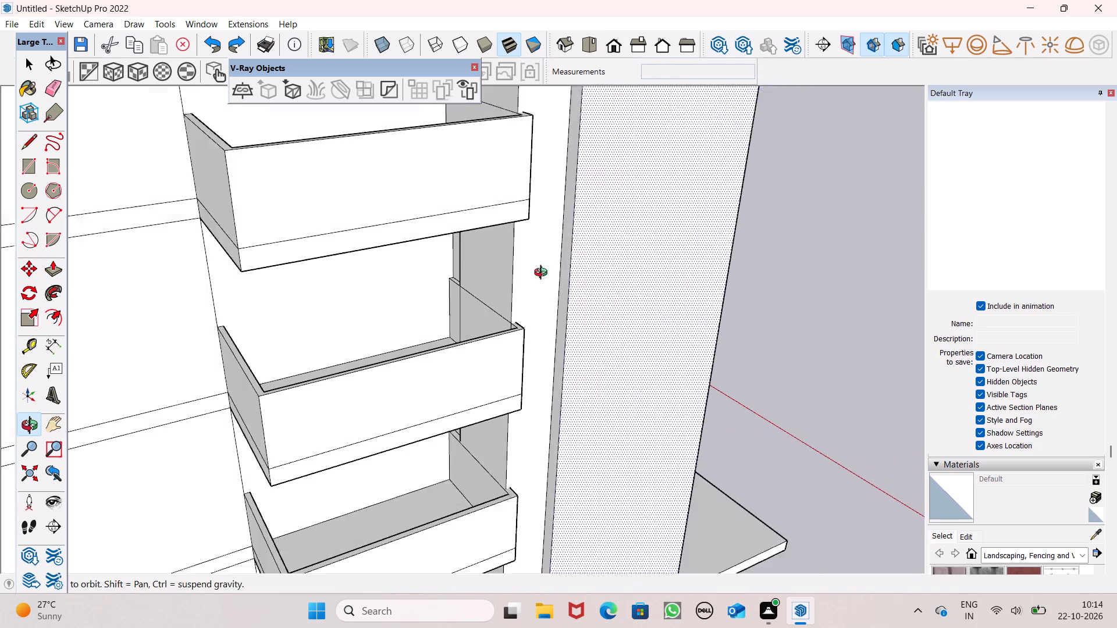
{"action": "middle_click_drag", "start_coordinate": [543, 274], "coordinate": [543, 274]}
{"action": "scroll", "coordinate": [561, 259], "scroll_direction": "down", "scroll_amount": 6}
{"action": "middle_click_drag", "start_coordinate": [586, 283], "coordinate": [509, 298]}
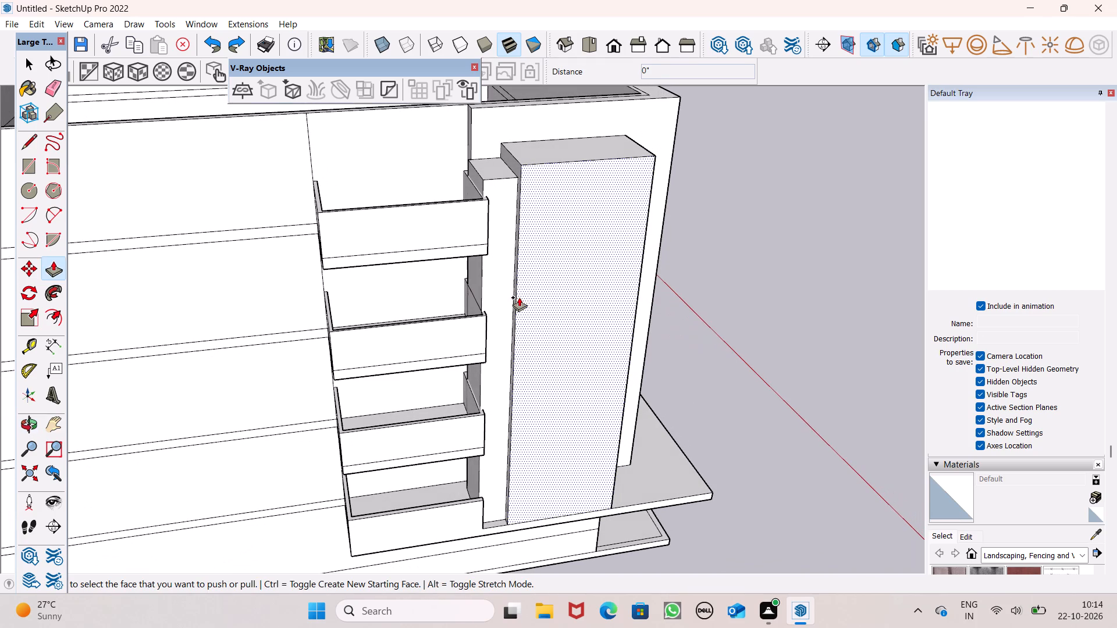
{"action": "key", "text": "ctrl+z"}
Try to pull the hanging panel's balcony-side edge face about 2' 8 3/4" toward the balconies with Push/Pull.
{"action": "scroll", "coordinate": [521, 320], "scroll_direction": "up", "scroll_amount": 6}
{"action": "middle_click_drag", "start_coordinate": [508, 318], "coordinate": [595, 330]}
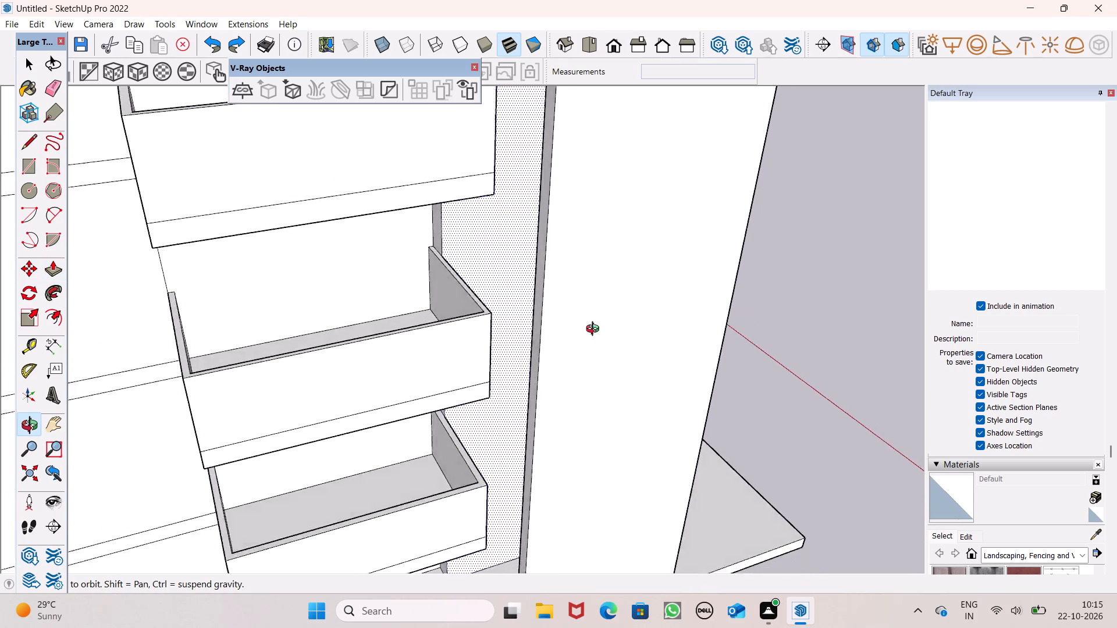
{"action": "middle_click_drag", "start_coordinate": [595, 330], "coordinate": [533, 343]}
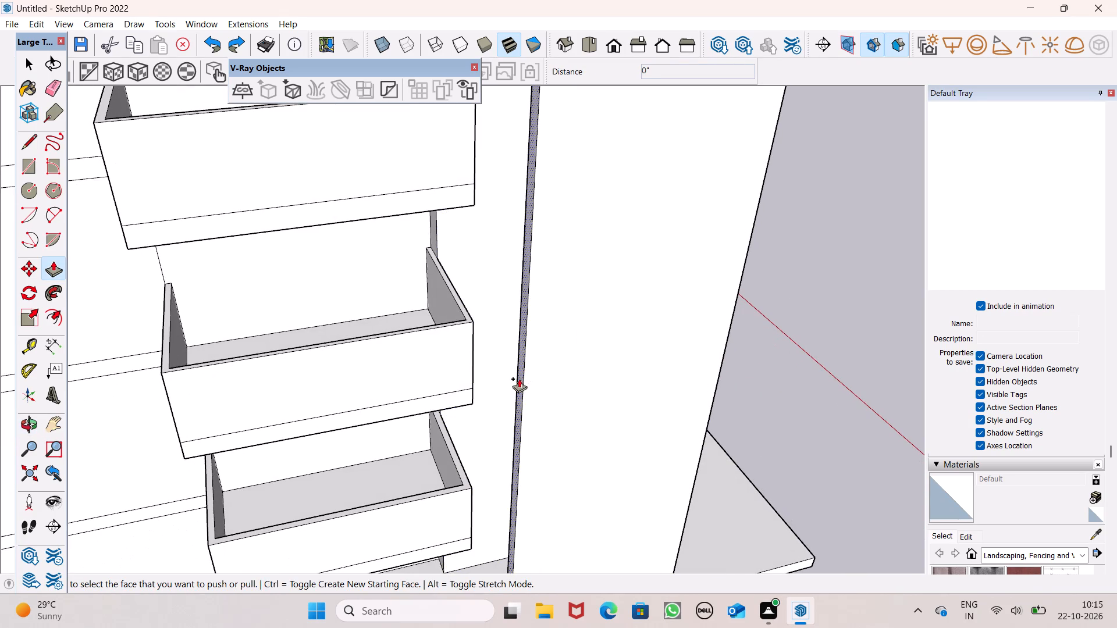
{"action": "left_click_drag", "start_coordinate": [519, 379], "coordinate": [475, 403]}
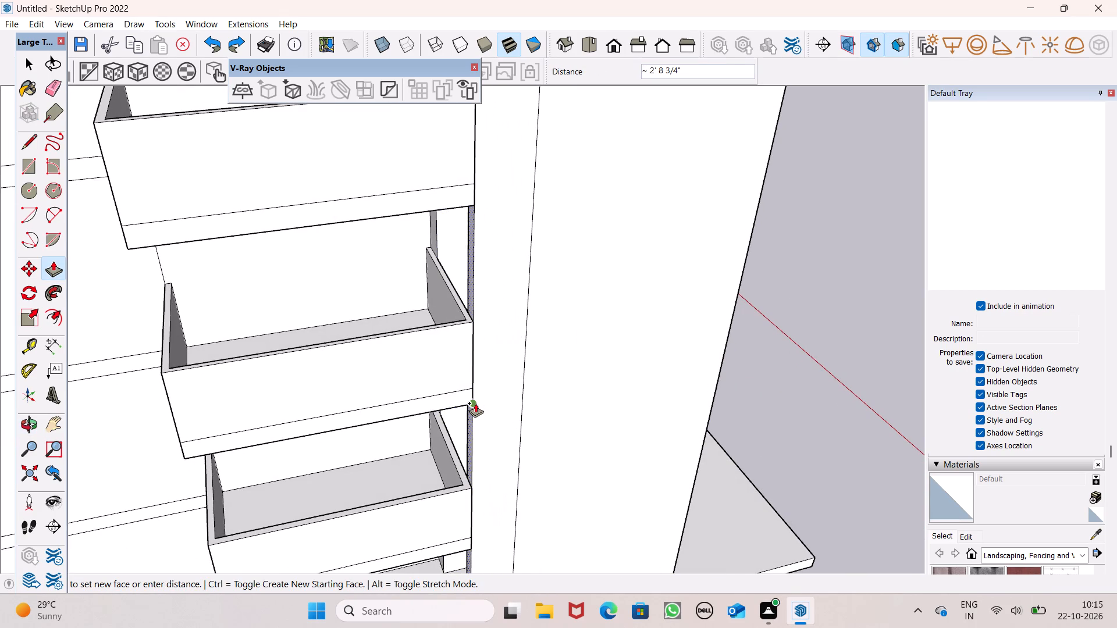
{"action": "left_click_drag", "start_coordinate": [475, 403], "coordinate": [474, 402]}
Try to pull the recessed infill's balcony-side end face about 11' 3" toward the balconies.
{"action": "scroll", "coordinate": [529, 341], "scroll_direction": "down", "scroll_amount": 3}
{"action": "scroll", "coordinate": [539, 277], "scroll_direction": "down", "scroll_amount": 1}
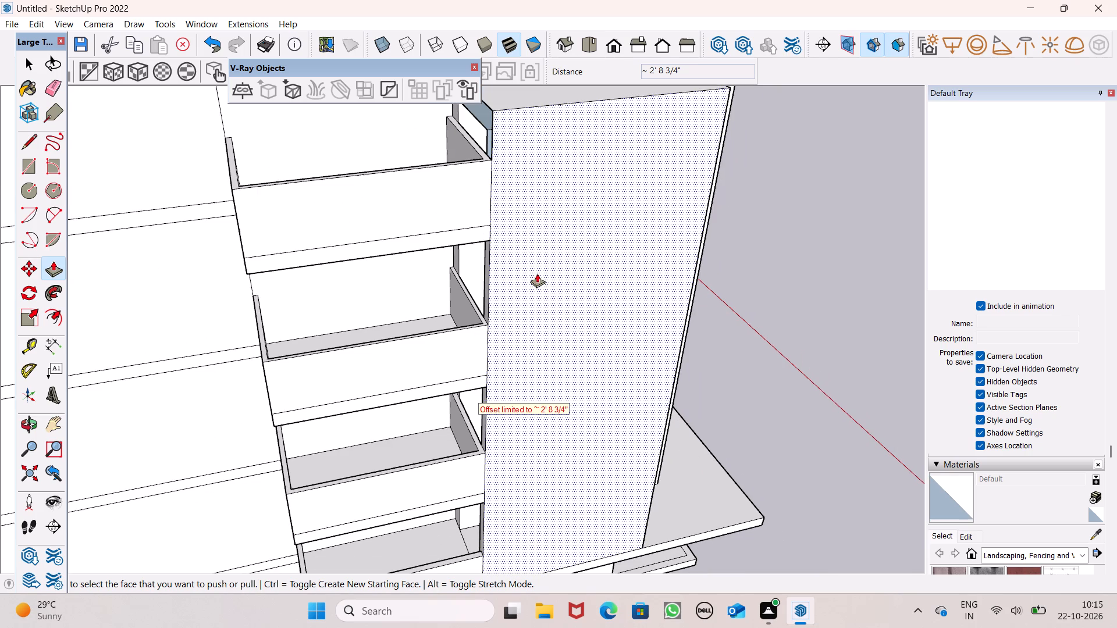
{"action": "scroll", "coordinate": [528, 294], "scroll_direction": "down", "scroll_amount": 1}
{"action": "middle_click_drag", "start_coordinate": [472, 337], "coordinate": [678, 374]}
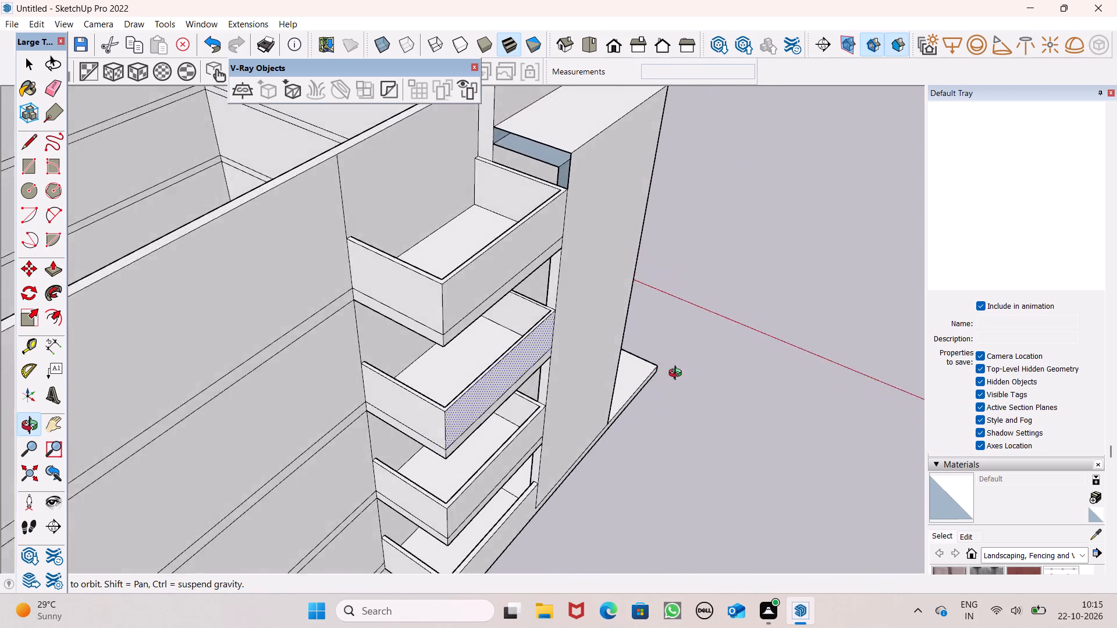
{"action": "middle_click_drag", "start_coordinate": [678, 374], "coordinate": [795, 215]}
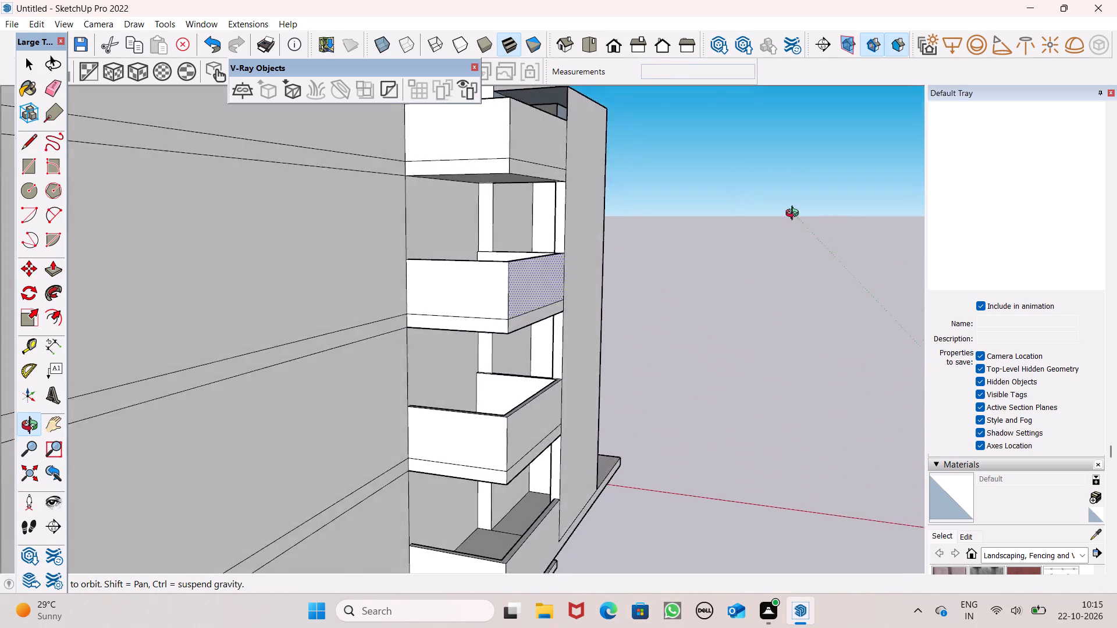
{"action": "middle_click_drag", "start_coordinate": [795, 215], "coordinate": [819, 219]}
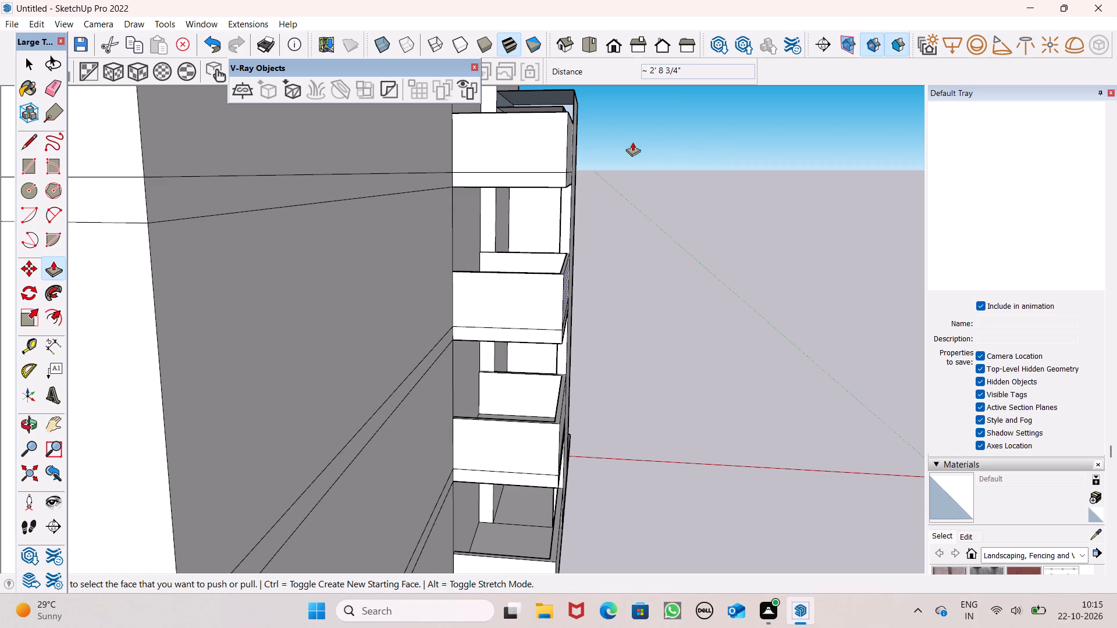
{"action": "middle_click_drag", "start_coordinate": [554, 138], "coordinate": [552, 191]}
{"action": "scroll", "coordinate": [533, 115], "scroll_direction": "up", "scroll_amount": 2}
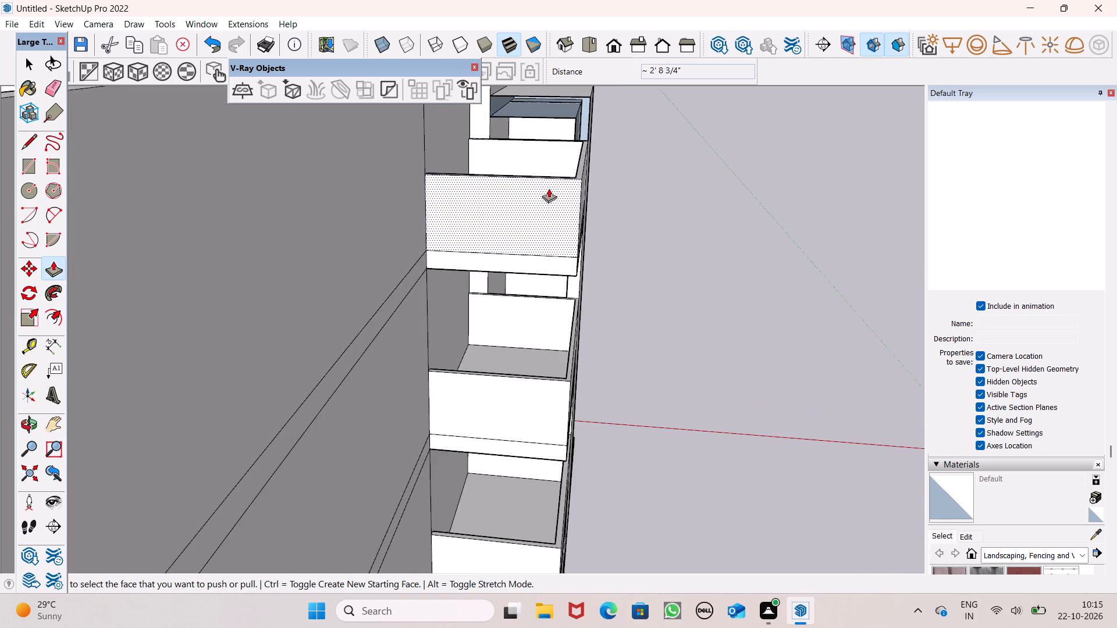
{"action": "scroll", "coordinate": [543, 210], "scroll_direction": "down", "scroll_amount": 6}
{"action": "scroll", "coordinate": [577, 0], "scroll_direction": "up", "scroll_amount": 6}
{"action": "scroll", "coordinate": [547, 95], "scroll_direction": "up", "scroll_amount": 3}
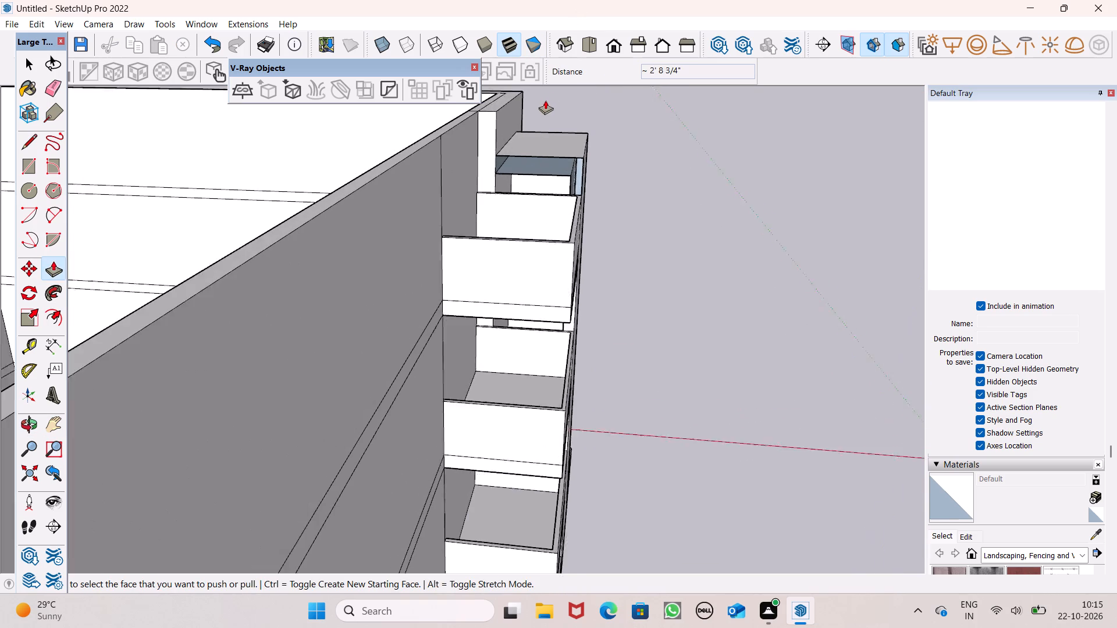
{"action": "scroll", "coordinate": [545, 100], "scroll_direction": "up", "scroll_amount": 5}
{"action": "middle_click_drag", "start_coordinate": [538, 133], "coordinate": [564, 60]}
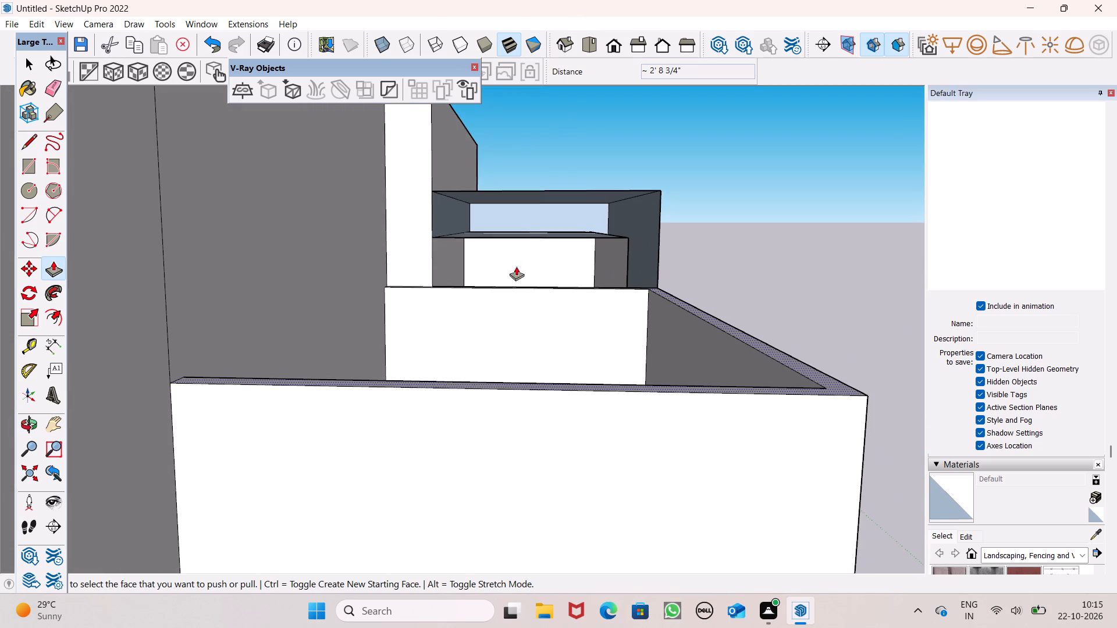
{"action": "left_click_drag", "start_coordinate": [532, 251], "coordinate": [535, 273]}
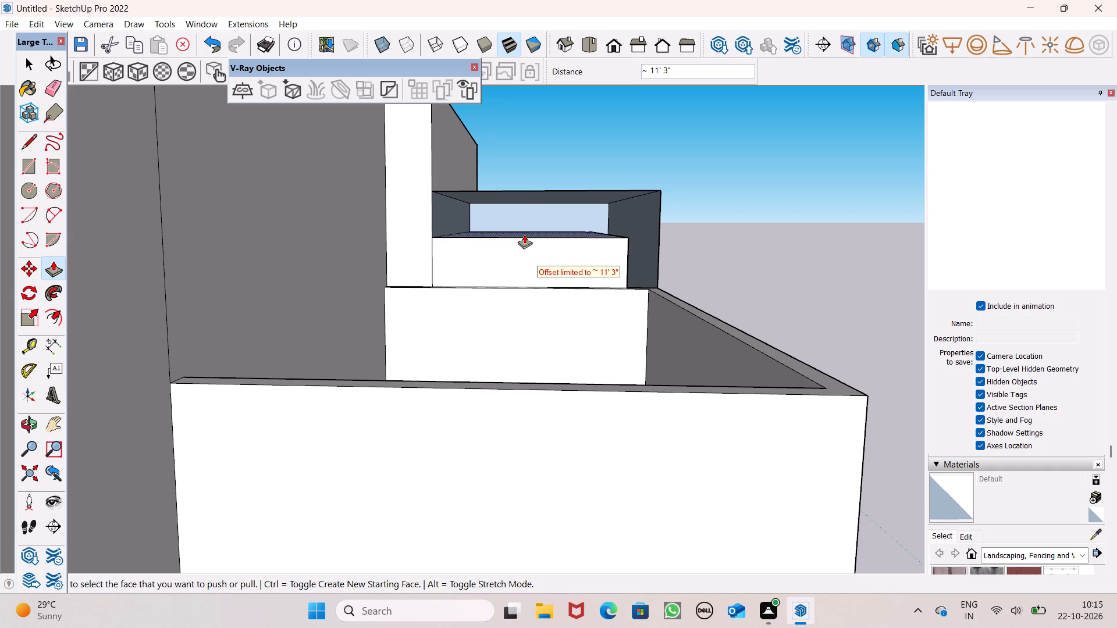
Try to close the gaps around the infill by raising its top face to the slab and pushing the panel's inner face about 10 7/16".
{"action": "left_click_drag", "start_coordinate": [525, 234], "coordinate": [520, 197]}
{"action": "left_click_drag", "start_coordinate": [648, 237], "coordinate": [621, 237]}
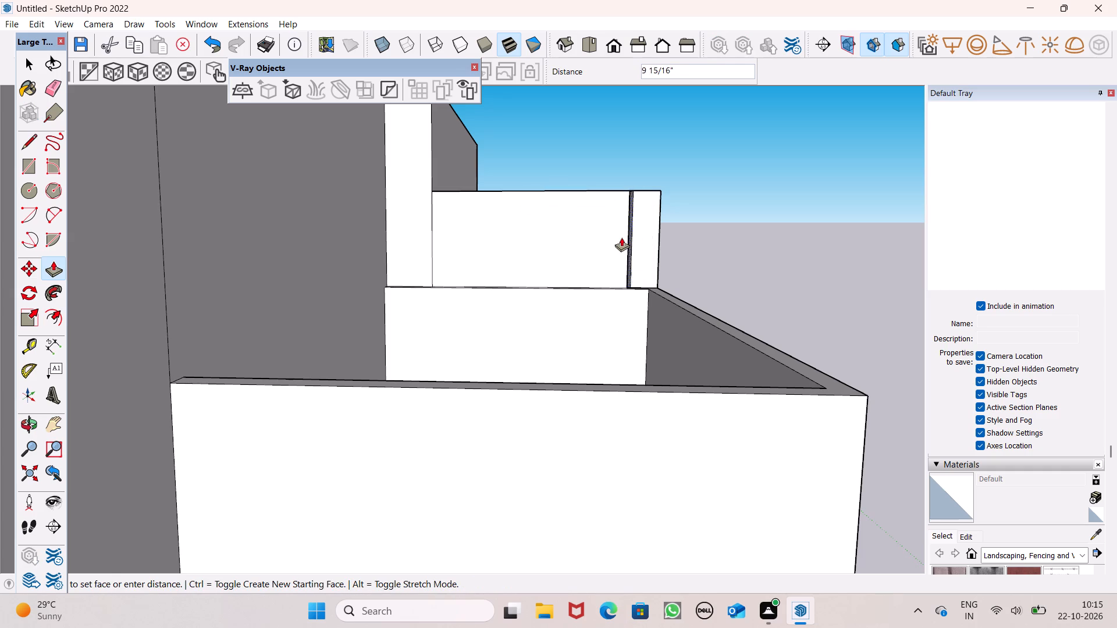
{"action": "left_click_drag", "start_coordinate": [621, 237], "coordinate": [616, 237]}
Examine the extended hanging panel and filled recess from the front, the corner and above.
{"action": "scroll", "coordinate": [568, 195], "scroll_direction": "down", "scroll_amount": 5}
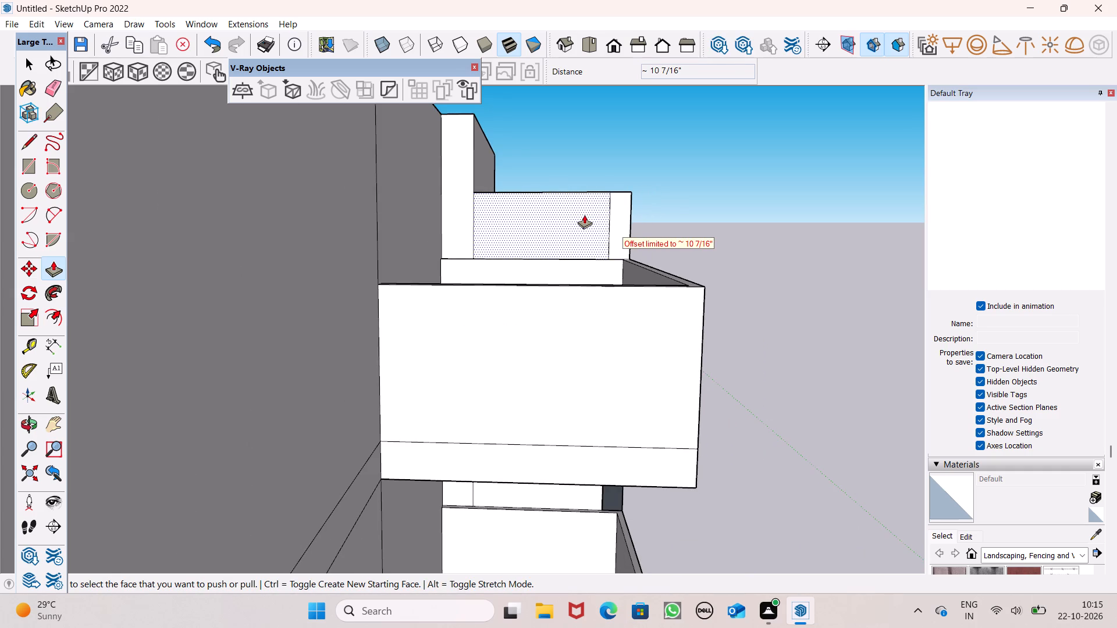
{"action": "middle_click_drag", "start_coordinate": [642, 241], "coordinate": [314, 297]}
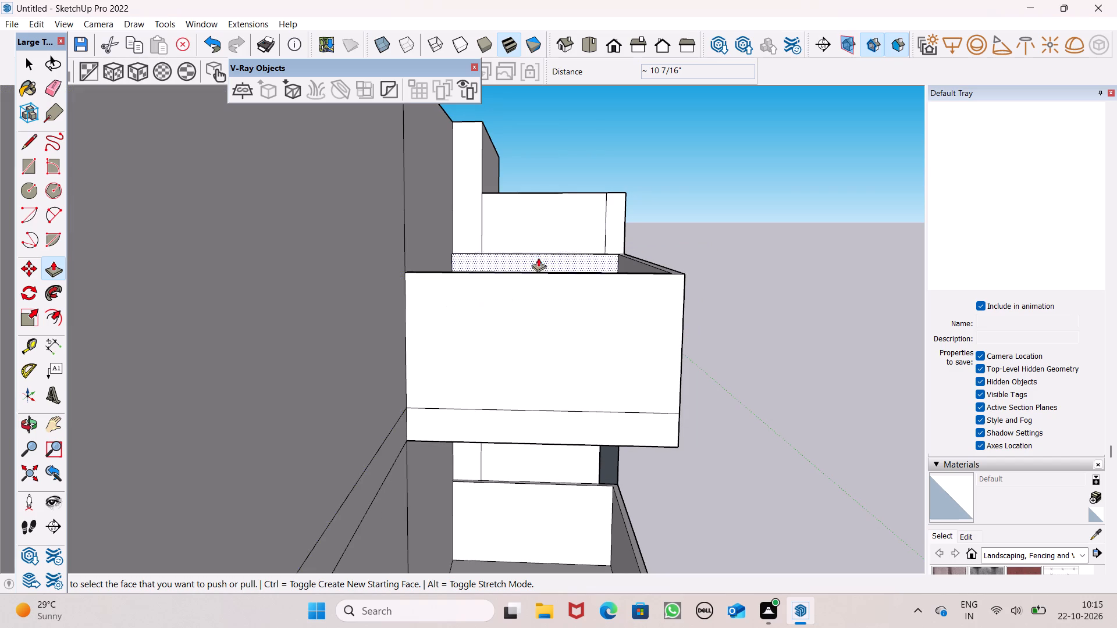
{"action": "scroll", "coordinate": [594, 248], "scroll_direction": "down", "scroll_amount": 3}
{"action": "middle_click_drag", "start_coordinate": [660, 287], "coordinate": [225, 337]}
{"action": "scroll", "coordinate": [444, 298], "scroll_direction": "down", "scroll_amount": 5}
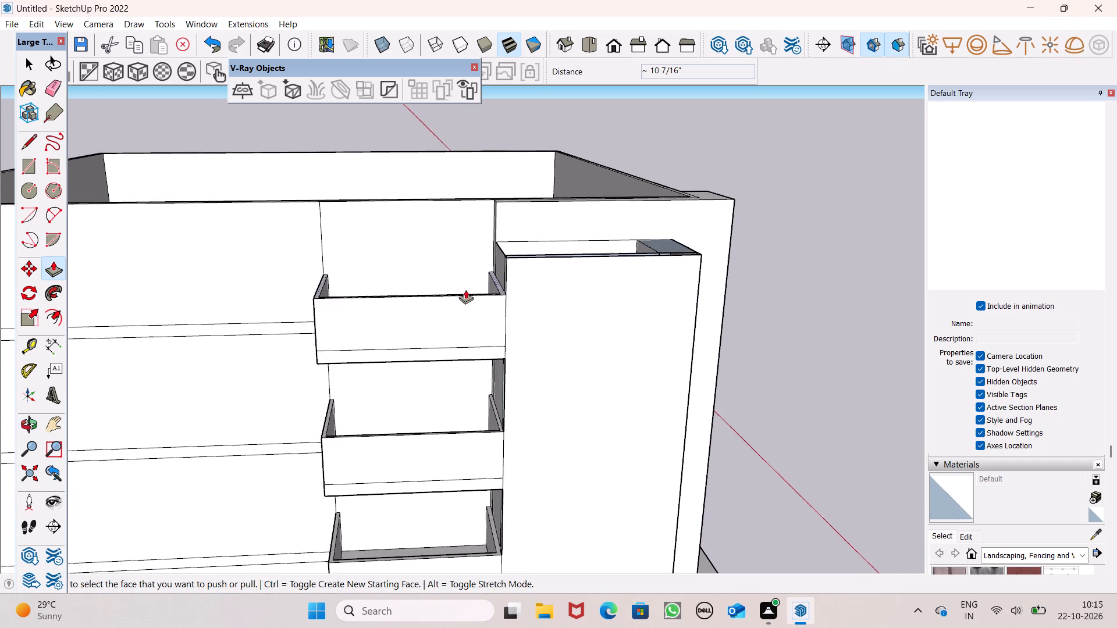
{"action": "scroll", "coordinate": [465, 290], "scroll_direction": "down", "scroll_amount": 4}
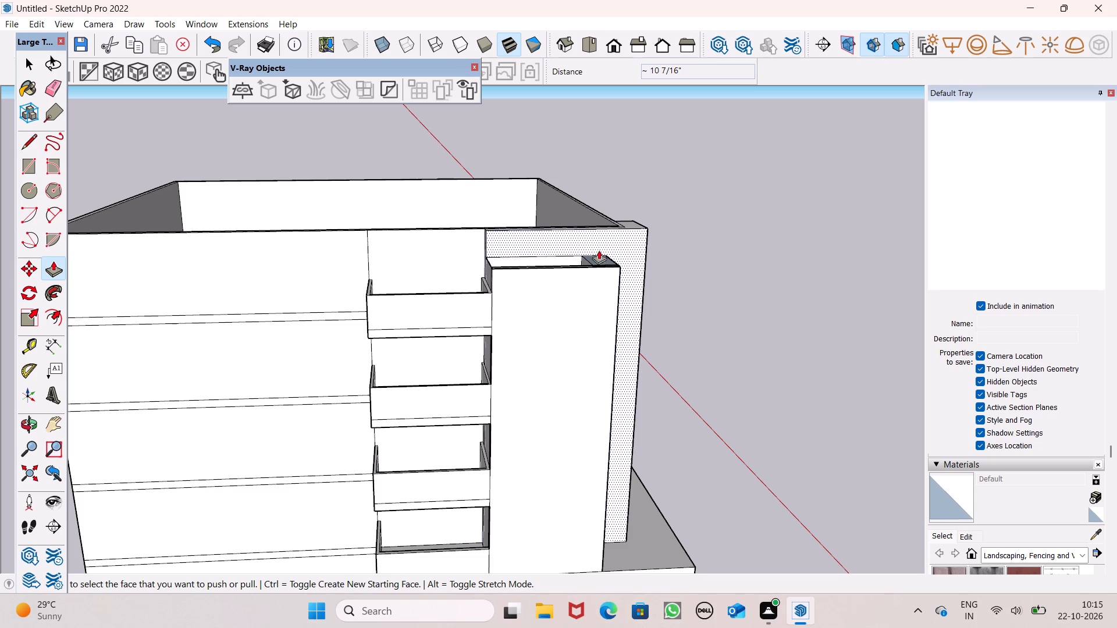
{"action": "middle_click_drag", "start_coordinate": [612, 304], "coordinate": [570, 398]}
{"action": "scroll", "coordinate": [573, 370], "scroll_direction": "down", "scroll_amount": 8}
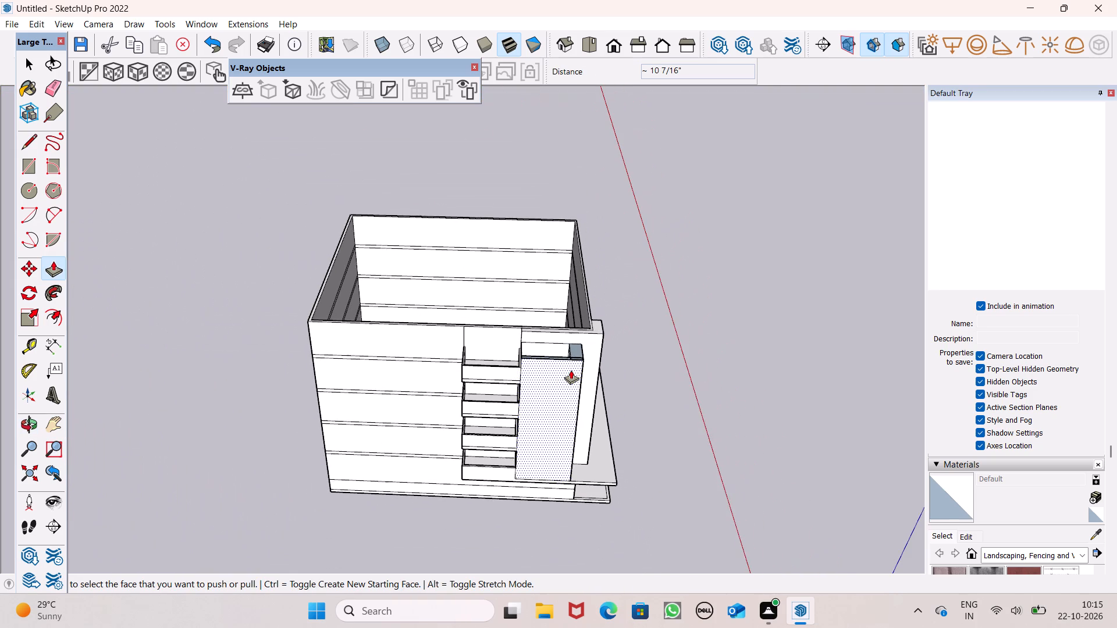
{"action": "middle_click_drag", "start_coordinate": [609, 424], "coordinate": [611, 505]}
{"action": "scroll", "coordinate": [610, 503], "scroll_direction": "up", "scroll_amount": 7}
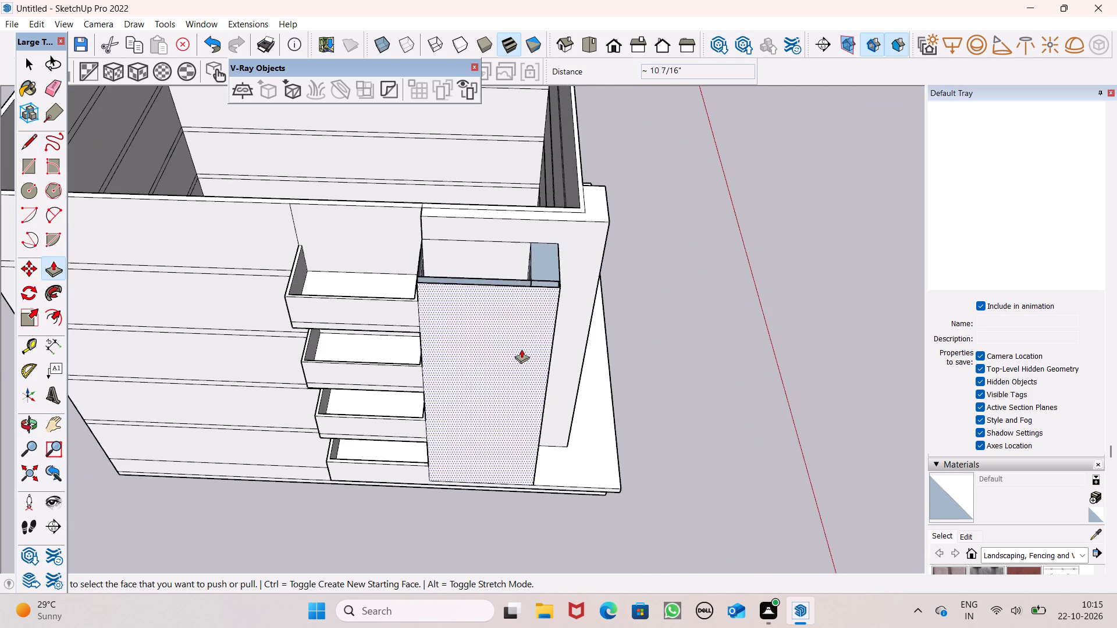
{"action": "scroll", "coordinate": [534, 321], "scroll_direction": "up", "scroll_amount": 6}
{"action": "scroll", "coordinate": [553, 219], "scroll_direction": "down", "scroll_amount": 8}
{"action": "middle_click_drag", "start_coordinate": [528, 249], "coordinate": [249, 373]}
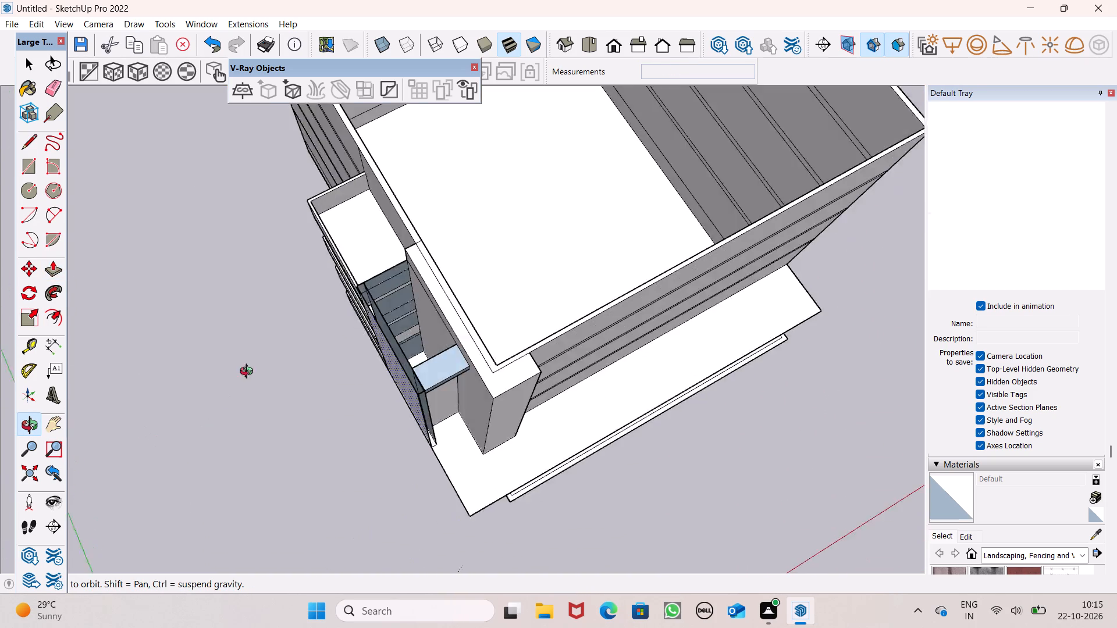
{"action": "middle_click_drag", "start_coordinate": [249, 373], "coordinate": [232, 359]}
{"action": "scroll", "coordinate": [232, 359], "scroll_direction": "up", "scroll_amount": 1}
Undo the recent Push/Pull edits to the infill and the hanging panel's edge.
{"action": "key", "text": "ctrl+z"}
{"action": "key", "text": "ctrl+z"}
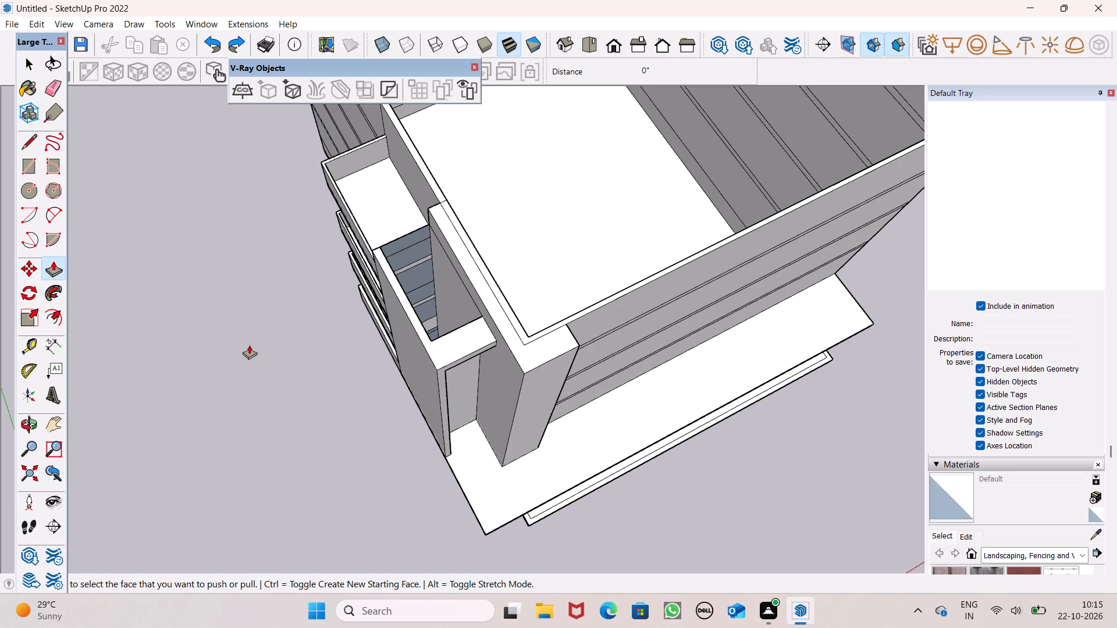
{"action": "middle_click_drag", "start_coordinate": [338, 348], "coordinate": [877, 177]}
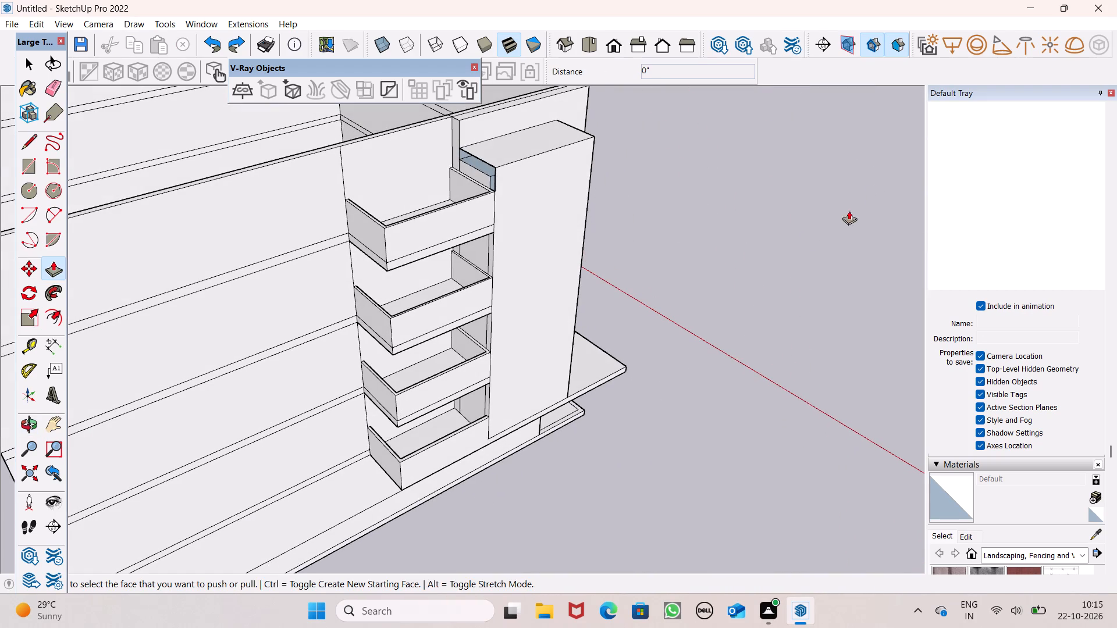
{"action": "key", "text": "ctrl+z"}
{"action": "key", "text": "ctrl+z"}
Pull the recessed infill's balcony-side end face part of the way toward the balconies with Push/Pull.
{"action": "middle_click_drag", "start_coordinate": [489, 272], "coordinate": [499, 269]}
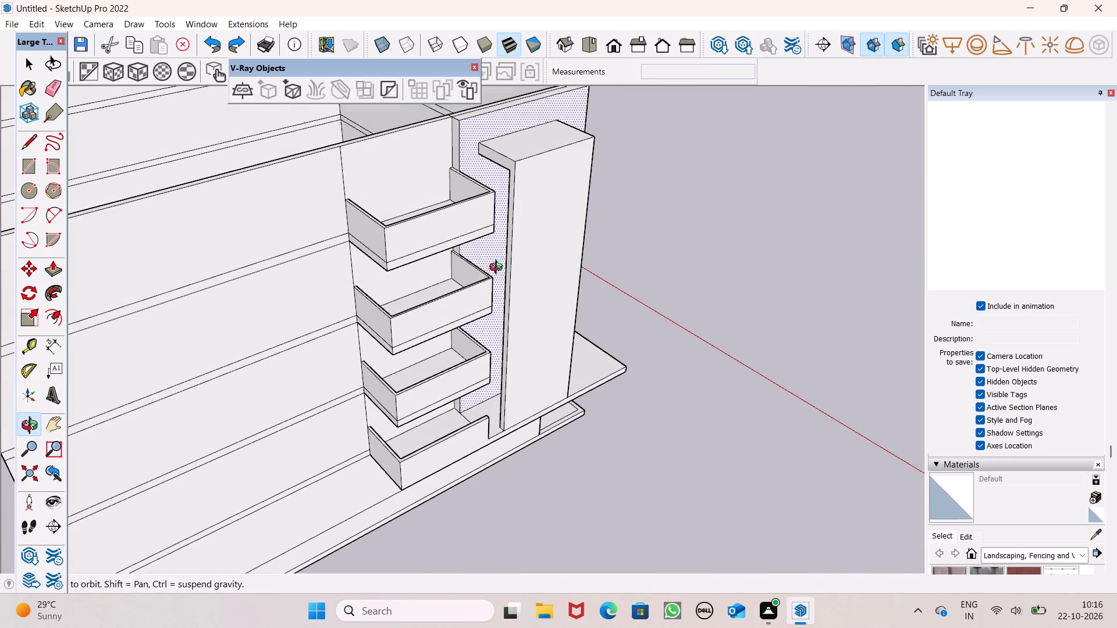
{"action": "middle_click_drag", "start_coordinate": [499, 269], "coordinate": [759, 19]}
{"action": "scroll", "coordinate": [717, 158], "scroll_direction": "up", "scroll_amount": 1}
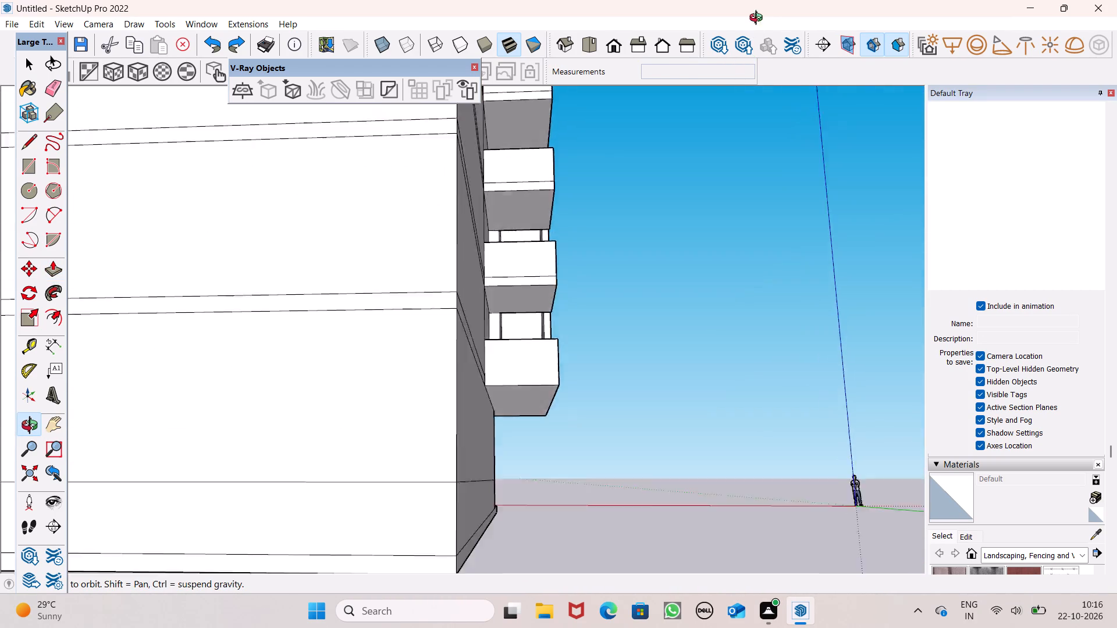
{"action": "middle_click_drag", "start_coordinate": [759, 19], "coordinate": [703, 191]}
{"action": "scroll", "coordinate": [529, 118], "scroll_direction": "up", "scroll_amount": 3}
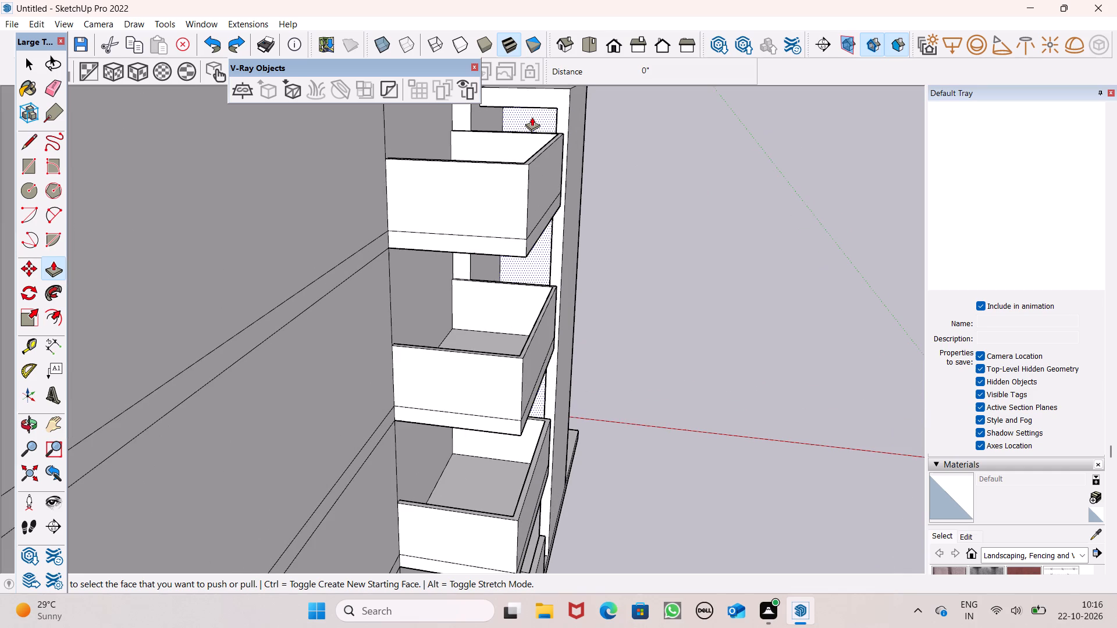
{"action": "scroll", "coordinate": [532, 117], "scroll_direction": "up", "scroll_amount": 3}
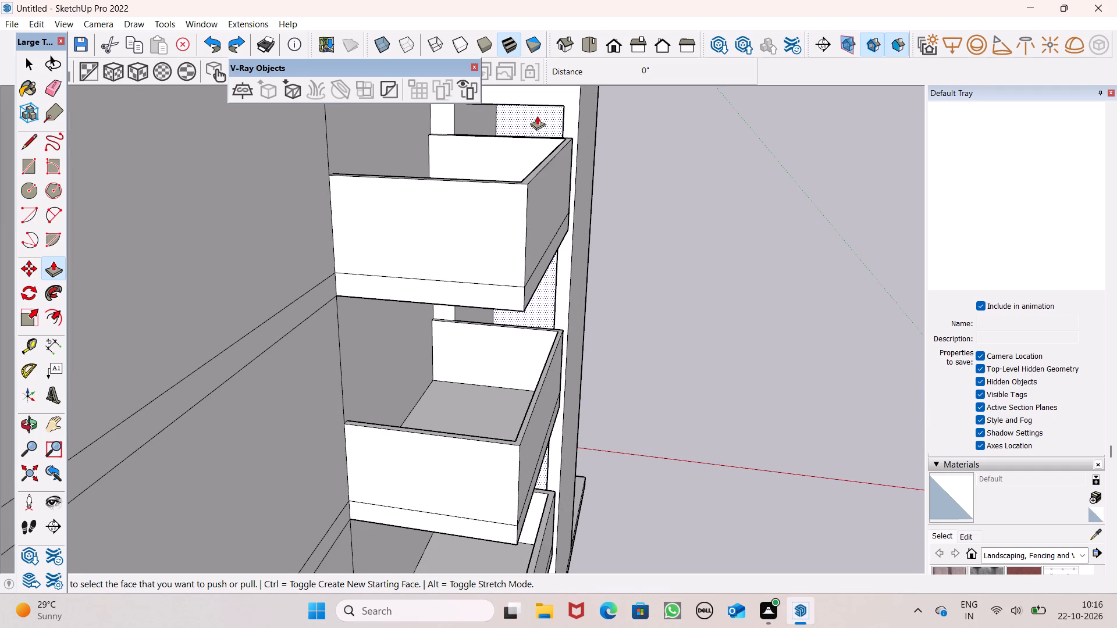
{"action": "middle_click_drag", "start_coordinate": [546, 131], "coordinate": [577, 152]}
{"action": "scroll", "coordinate": [539, 226], "scroll_direction": "down", "scroll_amount": 1}
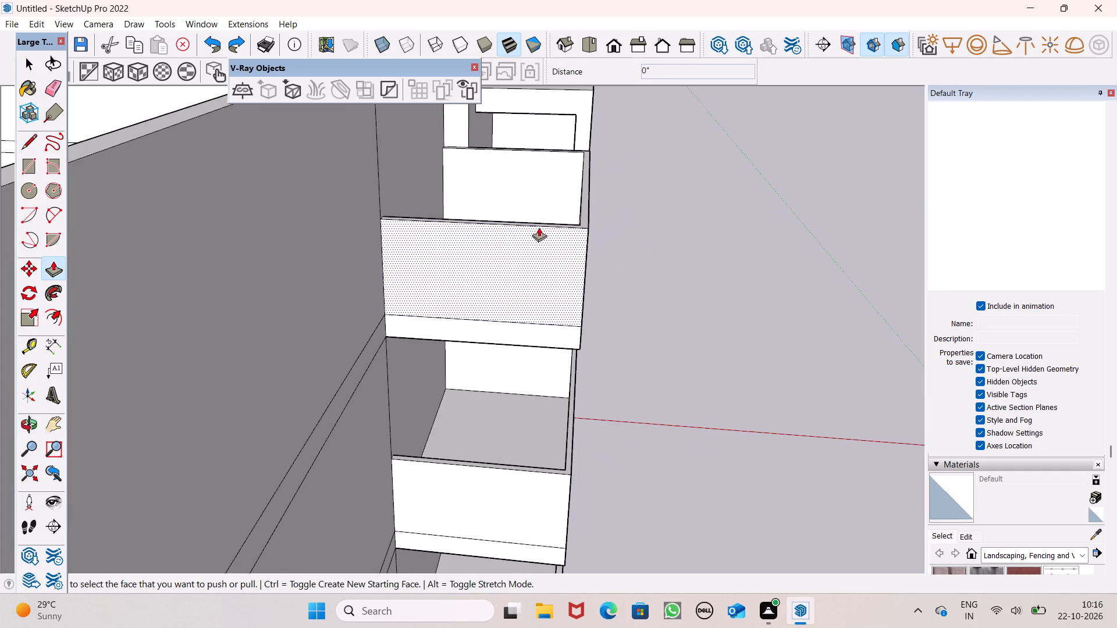
{"action": "scroll", "coordinate": [539, 227], "scroll_direction": "down", "scroll_amount": 2}
{"action": "scroll", "coordinate": [541, 173], "scroll_direction": "up", "scroll_amount": 6}
{"action": "middle_click_drag", "start_coordinate": [540, 156], "coordinate": [513, 149]}
{"action": "left_click_drag", "start_coordinate": [519, 127], "coordinate": [510, 142]}
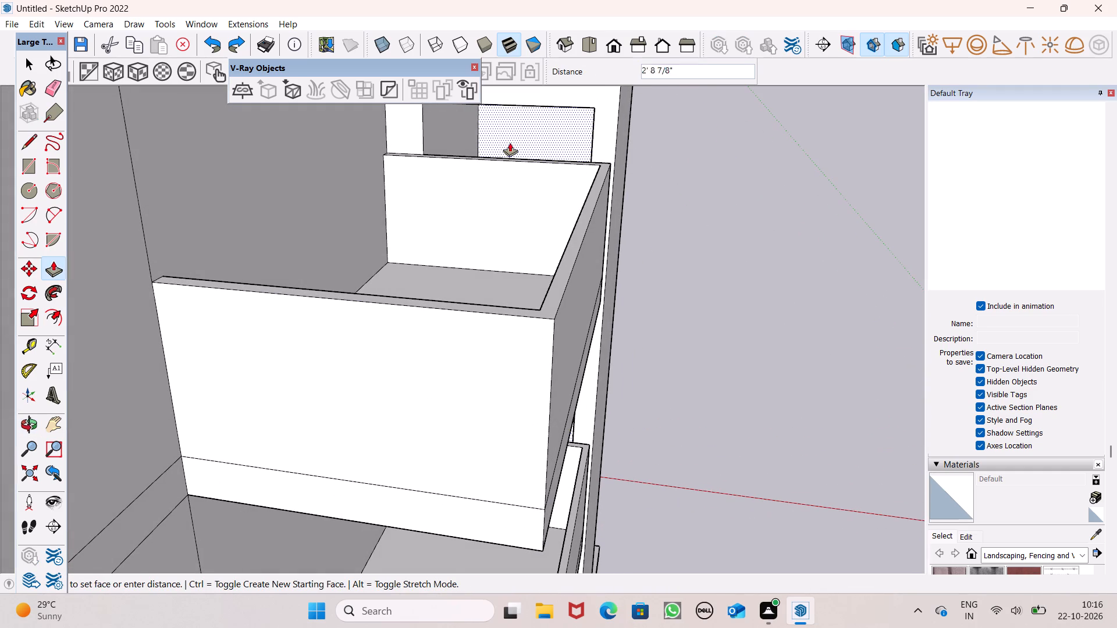
{"action": "left_click_drag", "start_coordinate": [510, 142], "coordinate": [489, 165]}
Extend the infill's balcony-side end face about 3' 2 13/16" further toward the balconies.
{"action": "middle_click_drag", "start_coordinate": [485, 181], "coordinate": [485, 204]}
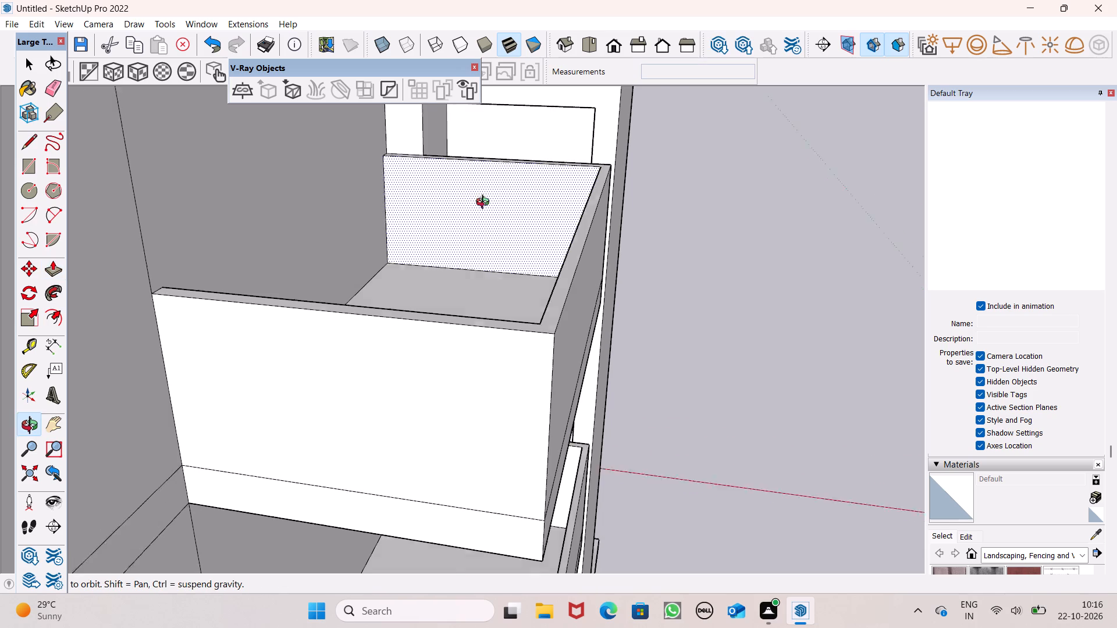
{"action": "middle_click_drag", "start_coordinate": [485, 204], "coordinate": [446, 281]}
{"action": "scroll", "coordinate": [509, 127], "scroll_direction": "up", "scroll_amount": 3}
{"action": "left_click_drag", "start_coordinate": [524, 144], "coordinate": [510, 177]}
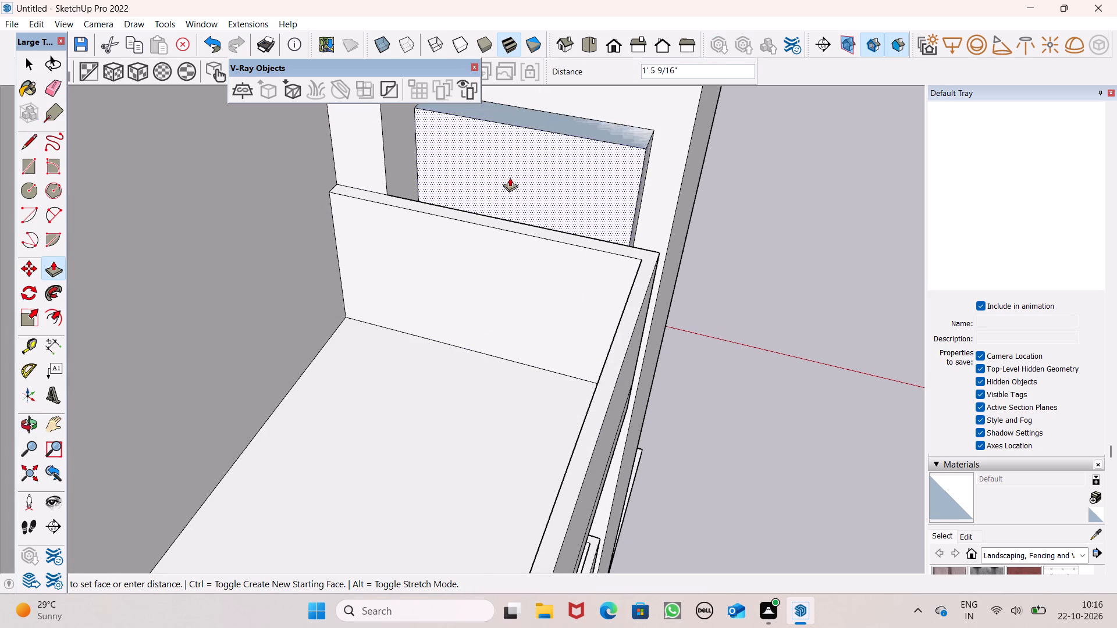
{"action": "left_click_drag", "start_coordinate": [510, 177], "coordinate": [481, 208]}
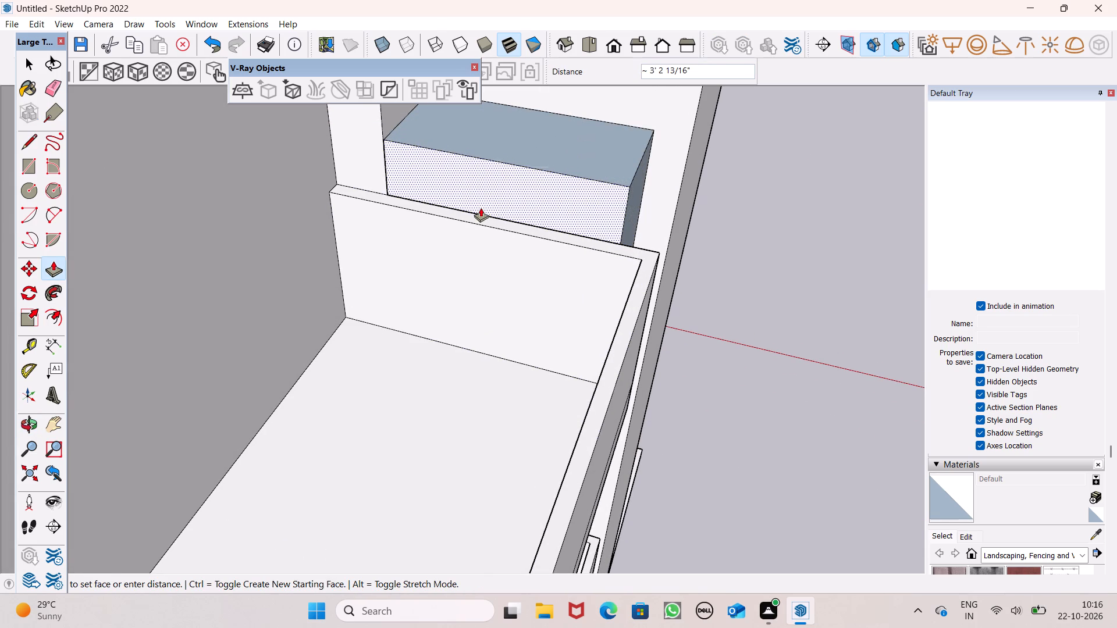
{"action": "left_click_drag", "start_coordinate": [481, 208], "coordinate": [479, 208]}
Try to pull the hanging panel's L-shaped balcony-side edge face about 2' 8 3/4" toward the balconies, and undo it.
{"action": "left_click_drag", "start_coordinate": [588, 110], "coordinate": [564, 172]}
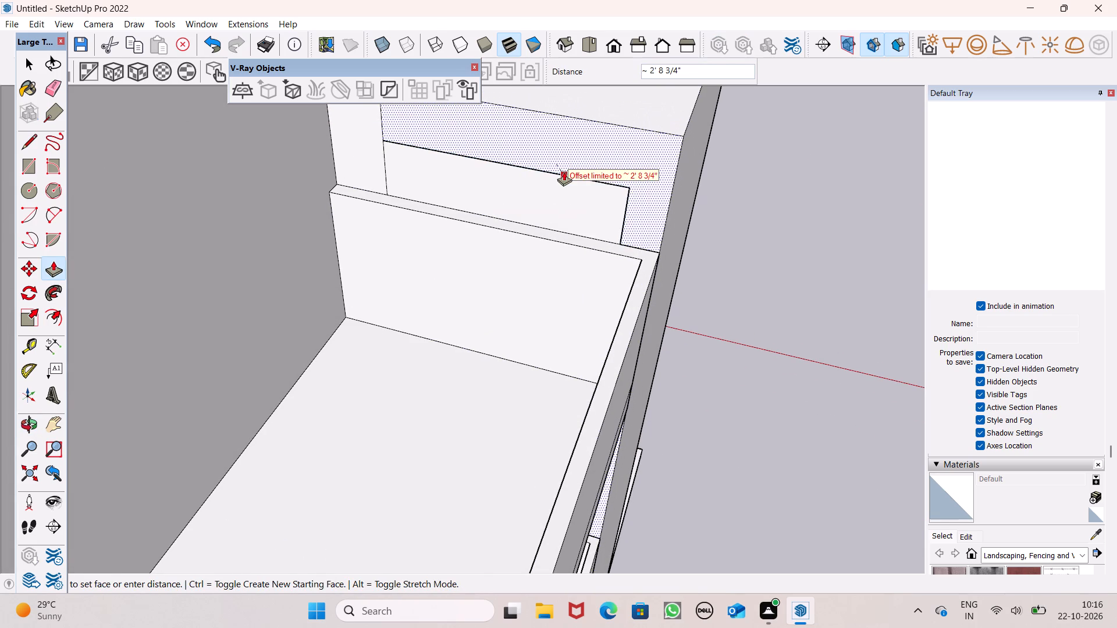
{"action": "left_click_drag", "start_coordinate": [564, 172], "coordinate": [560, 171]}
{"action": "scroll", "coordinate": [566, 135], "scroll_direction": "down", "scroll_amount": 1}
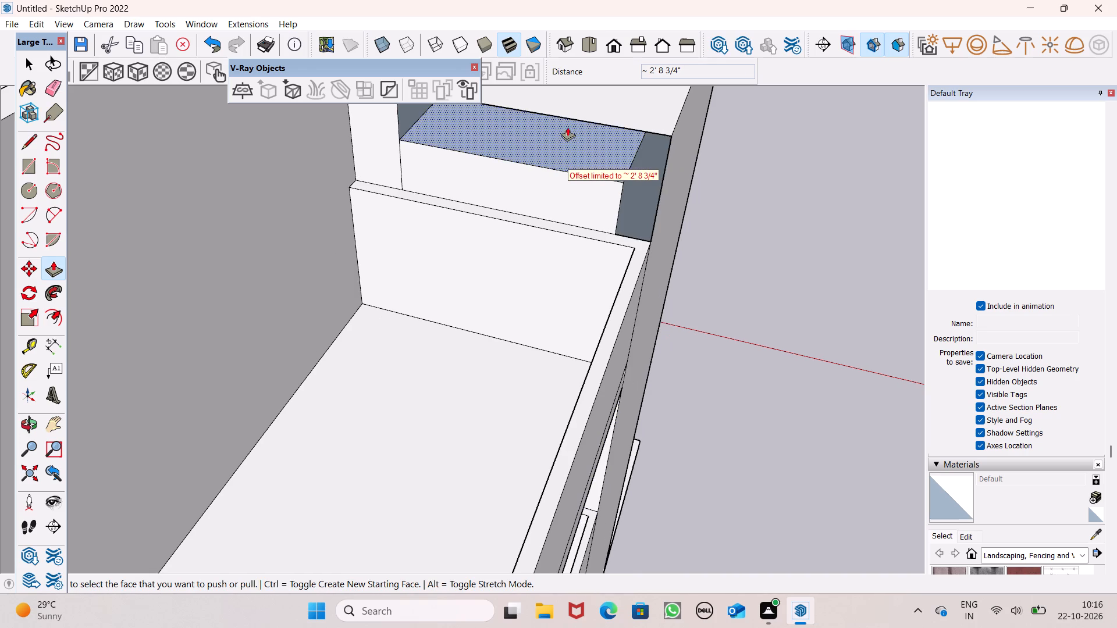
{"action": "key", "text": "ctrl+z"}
Pull the hanging panel's L-shaped balcony-side edge face about 2' 8 3/4" toward the balconies.
{"action": "scroll", "coordinate": [567, 81], "scroll_direction": "up", "scroll_amount": 1}
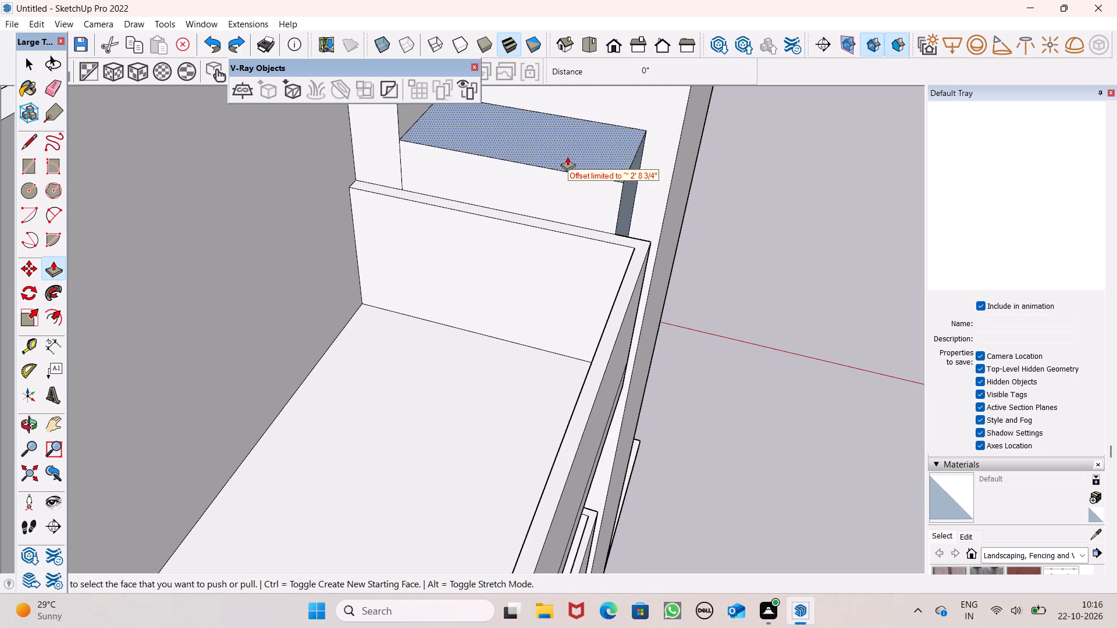
{"action": "scroll", "coordinate": [561, 186], "scroll_direction": "down", "scroll_amount": 4}
{"action": "scroll", "coordinate": [611, 241], "scroll_direction": "down", "scroll_amount": 5}
{"action": "middle_click_drag", "start_coordinate": [609, 269], "coordinate": [636, 199]}
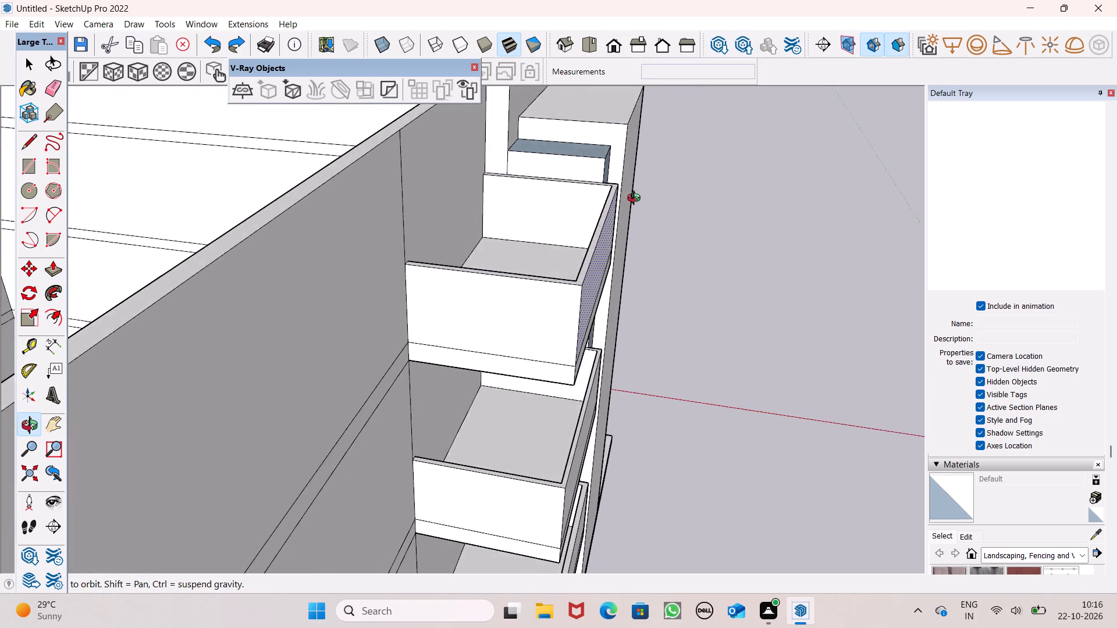
{"action": "middle_click_drag", "start_coordinate": [636, 199], "coordinate": [636, 191]}
{"action": "scroll", "coordinate": [664, 271], "scroll_direction": "down", "scroll_amount": 5}
{"action": "scroll", "coordinate": [646, 131], "scroll_direction": "up", "scroll_amount": 6}
{"action": "scroll", "coordinate": [646, 181], "scroll_direction": "up", "scroll_amount": 1}
{"action": "middle_click_drag", "start_coordinate": [646, 182], "coordinate": [654, 97]}
{"action": "scroll", "coordinate": [649, 253], "scroll_direction": "up", "scroll_amount": 6}
{"action": "left_click_drag", "start_coordinate": [597, 251], "coordinate": [548, 274]}
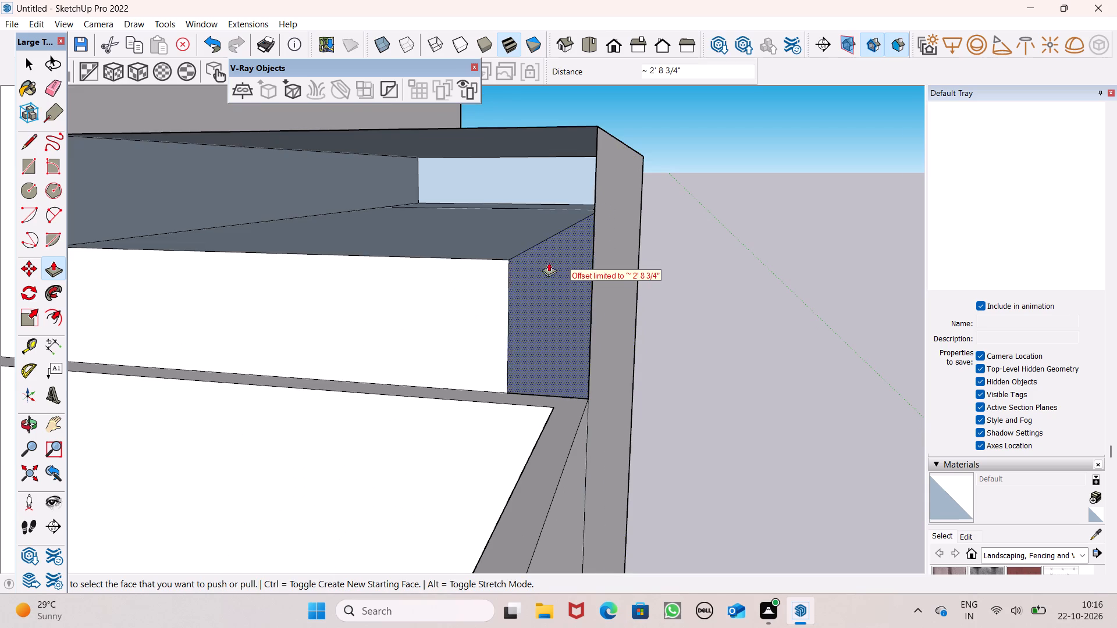
Undo the last panel pull and re-pull the hanging panel's L-shaped edge face about 2' 8 5/8" toward the balconies.
{"action": "key", "text": "ctrl+z"}
{"action": "scroll", "coordinate": [608, 183], "scroll_direction": "down", "scroll_amount": 3}
{"action": "middle_click_drag", "start_coordinate": [599, 197], "coordinate": [574, 297]}
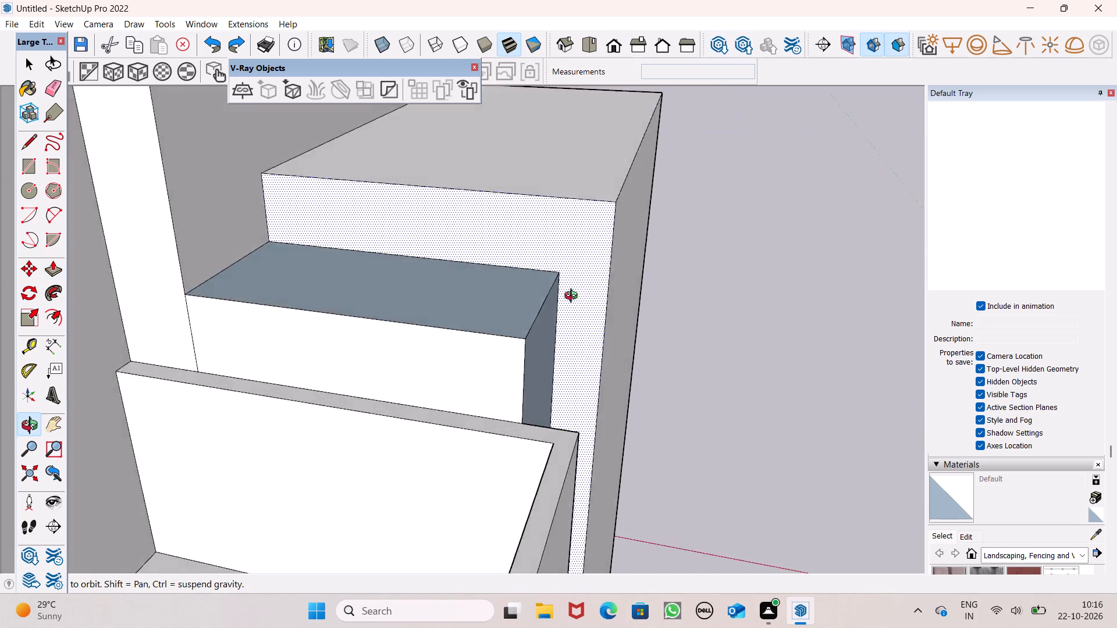
{"action": "middle_click_drag", "start_coordinate": [574, 297], "coordinate": [517, 354]}
{"action": "left_click_drag", "start_coordinate": [518, 321], "coordinate": [499, 375]}
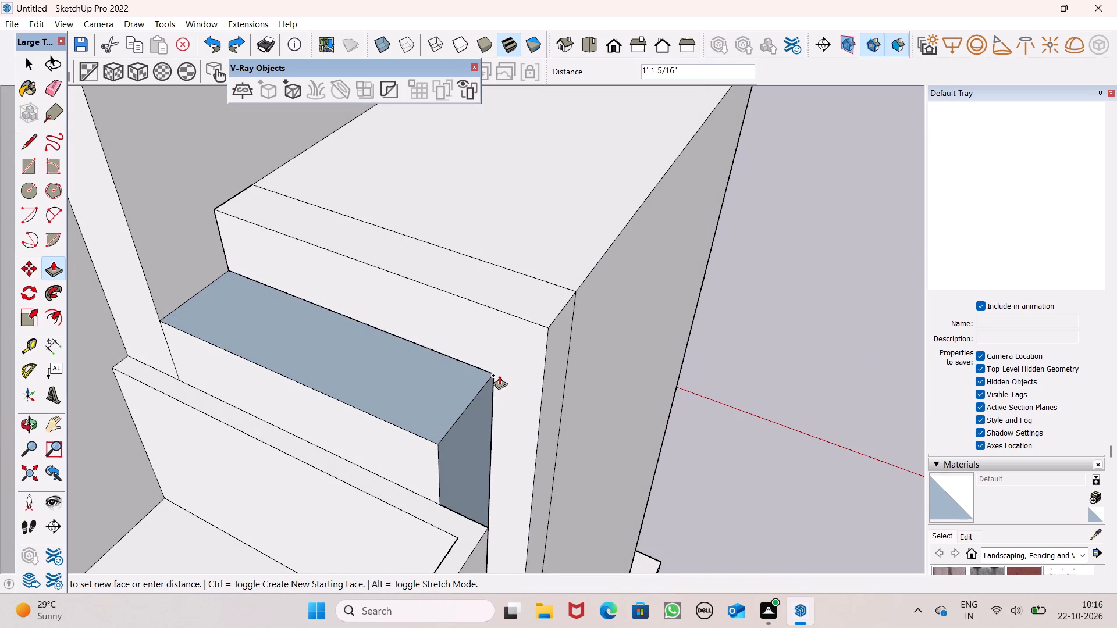
{"action": "left_click_drag", "start_coordinate": [499, 375], "coordinate": [439, 443]}
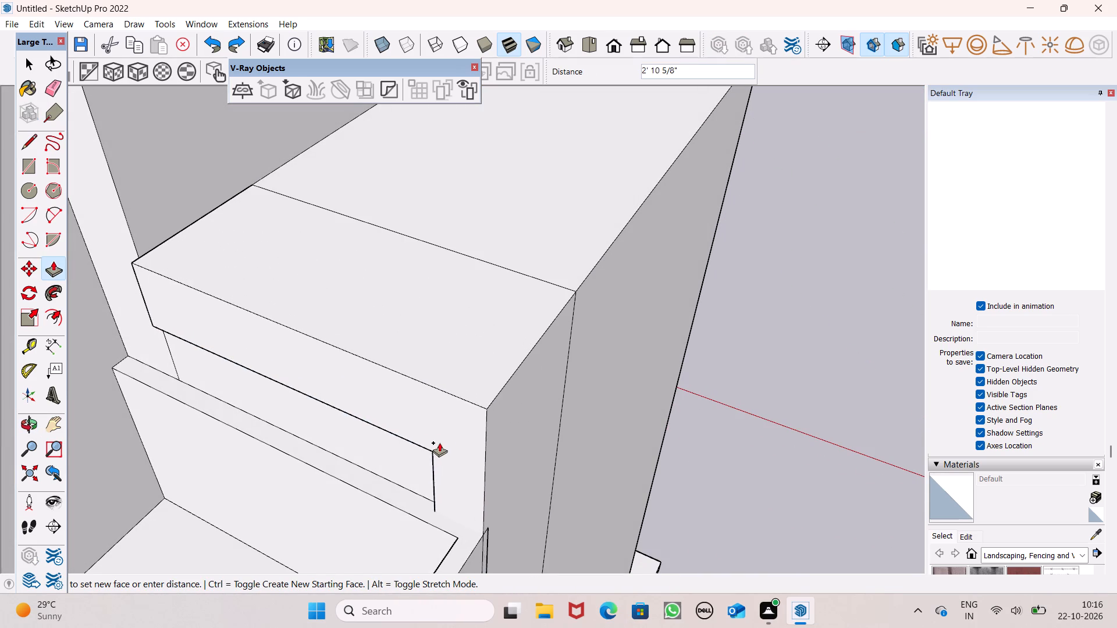
{"action": "left_click_drag", "start_coordinate": [439, 443], "coordinate": [442, 433]}
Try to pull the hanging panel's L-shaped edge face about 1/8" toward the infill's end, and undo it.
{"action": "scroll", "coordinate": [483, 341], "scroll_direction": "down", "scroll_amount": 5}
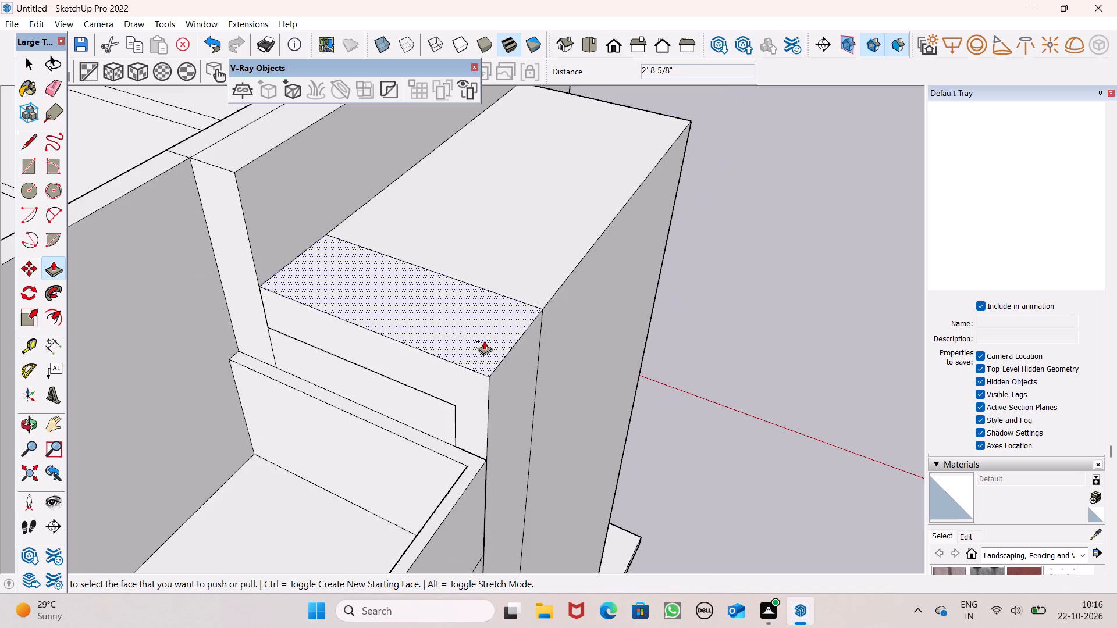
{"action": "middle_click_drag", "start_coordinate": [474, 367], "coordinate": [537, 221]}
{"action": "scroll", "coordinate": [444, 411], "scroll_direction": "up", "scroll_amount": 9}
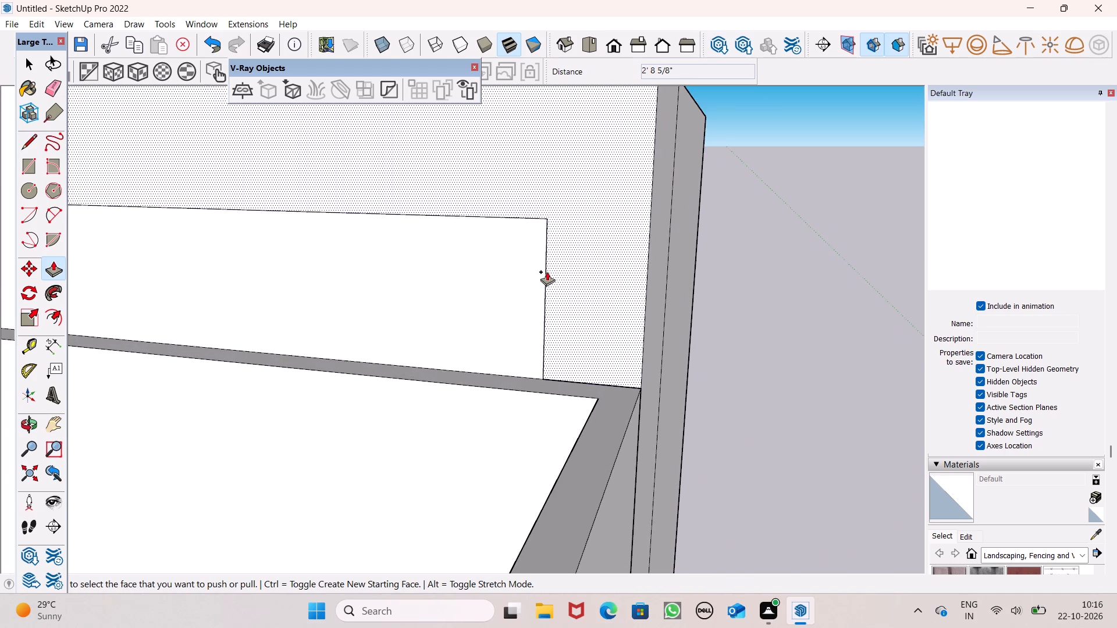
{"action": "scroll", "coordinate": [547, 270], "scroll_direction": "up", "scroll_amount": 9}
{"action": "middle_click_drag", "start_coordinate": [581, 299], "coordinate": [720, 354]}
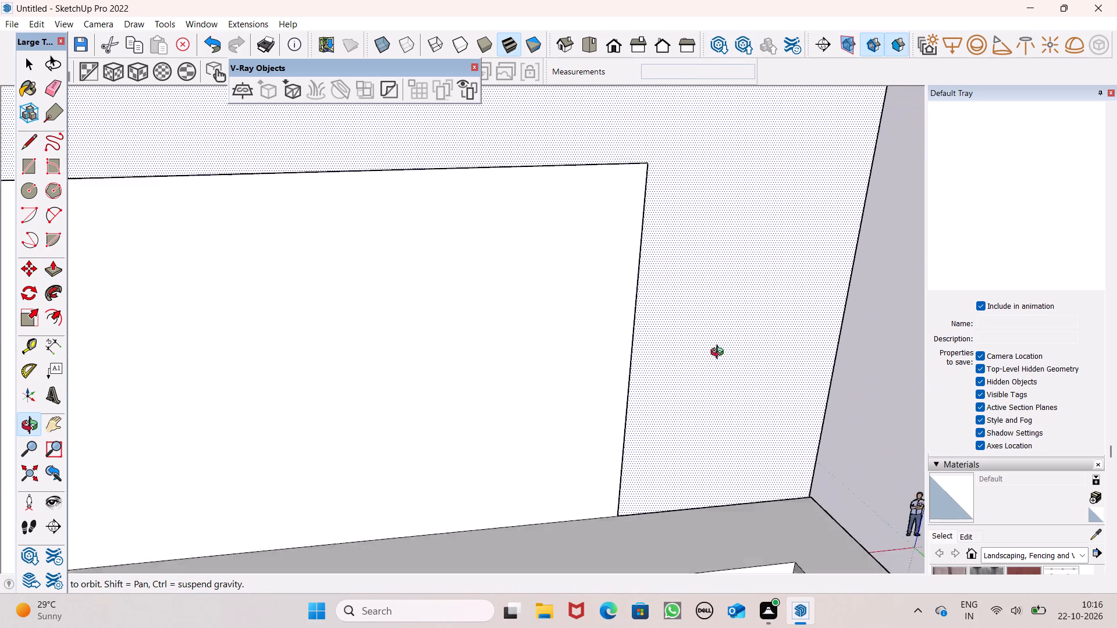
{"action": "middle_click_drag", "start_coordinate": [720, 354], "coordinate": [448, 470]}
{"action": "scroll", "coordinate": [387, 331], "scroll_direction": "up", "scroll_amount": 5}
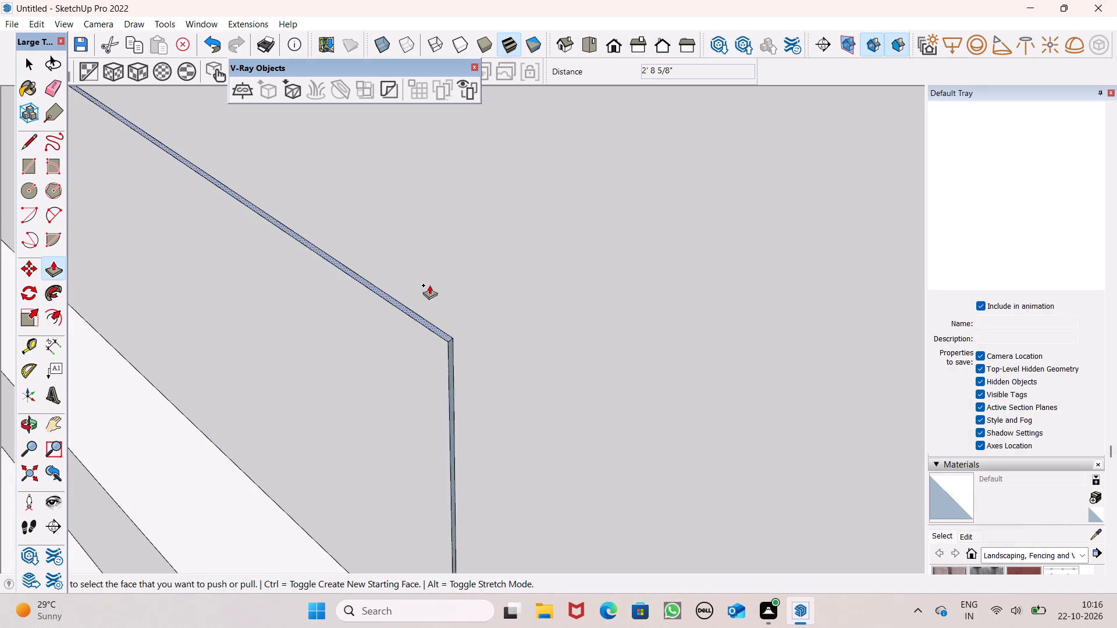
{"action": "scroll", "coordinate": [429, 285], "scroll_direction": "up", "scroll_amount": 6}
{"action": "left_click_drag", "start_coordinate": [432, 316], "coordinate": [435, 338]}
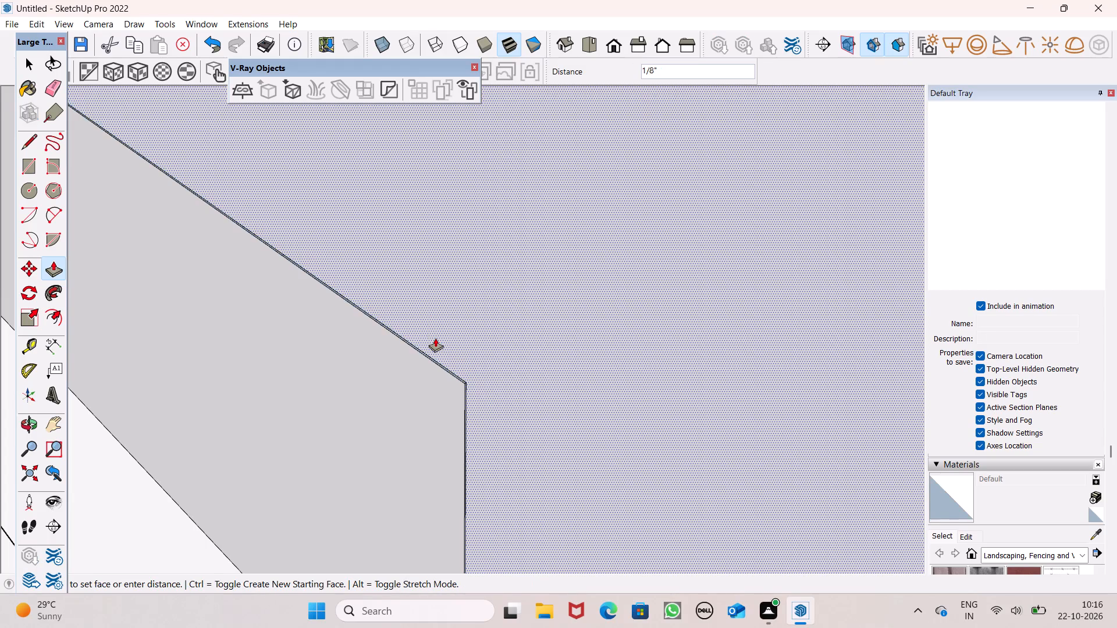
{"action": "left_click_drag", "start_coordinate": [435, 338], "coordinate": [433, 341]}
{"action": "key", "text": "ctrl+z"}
Pull the hanging panel's L-shaped edge face about 1/8" further toward the plane of the infill's end face.
{"action": "scroll", "coordinate": [463, 309], "scroll_direction": "down", "scroll_amount": 2}
{"action": "left_click_drag", "start_coordinate": [451, 329], "coordinate": [382, 379]}
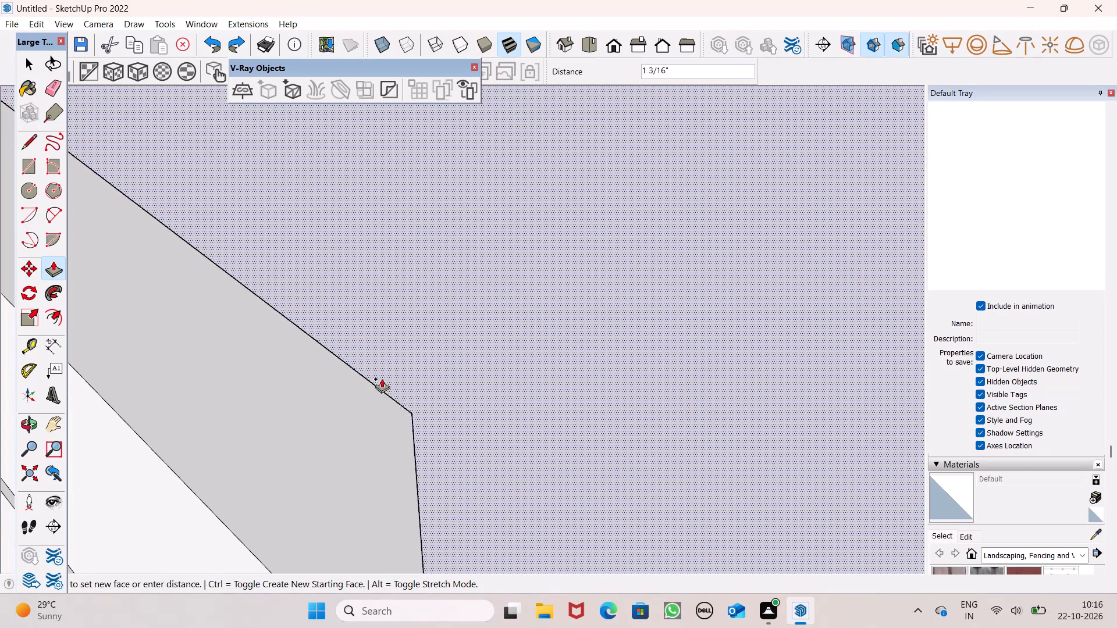
{"action": "left_click_drag", "start_coordinate": [382, 379], "coordinate": [448, 281]}
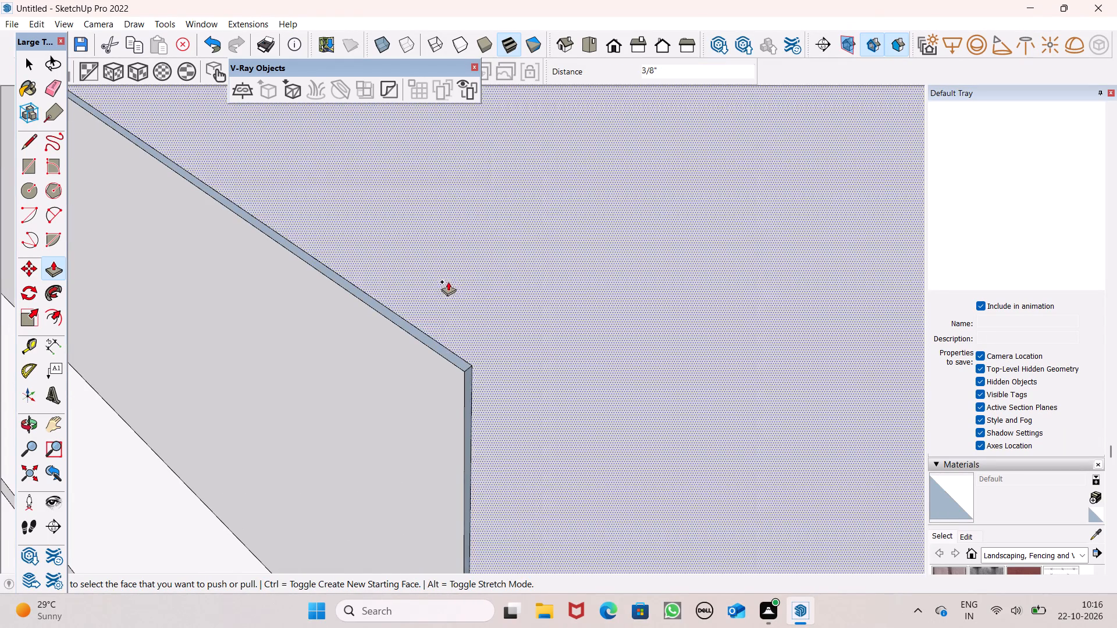
{"action": "scroll", "coordinate": [411, 360], "scroll_direction": "up", "scroll_amount": 13}
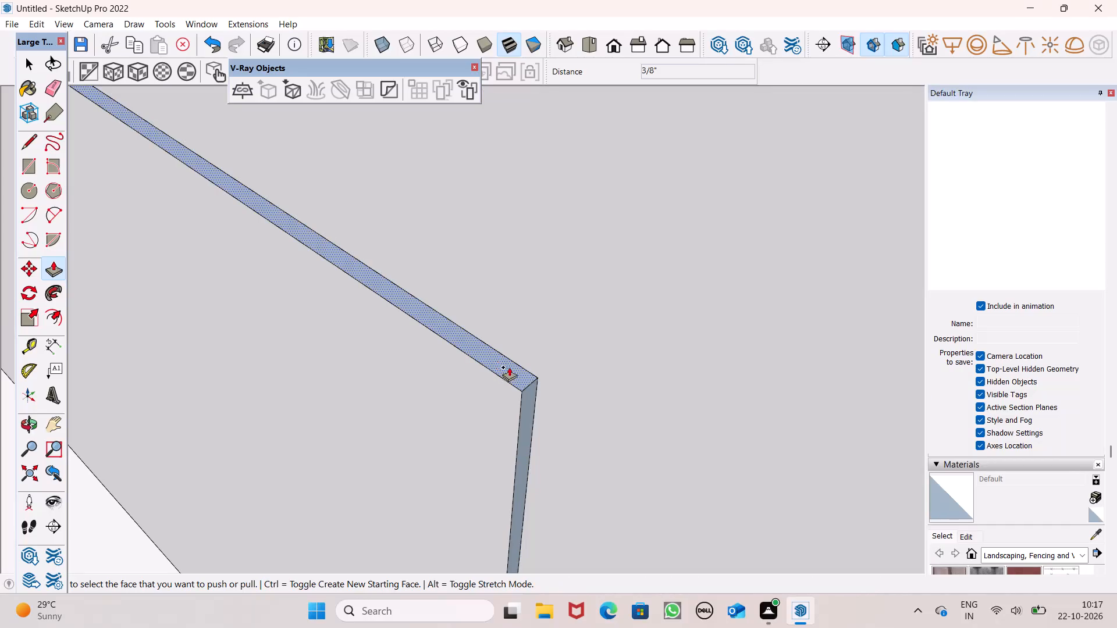
{"action": "left_click_drag", "start_coordinate": [556, 367], "coordinate": [546, 387]}
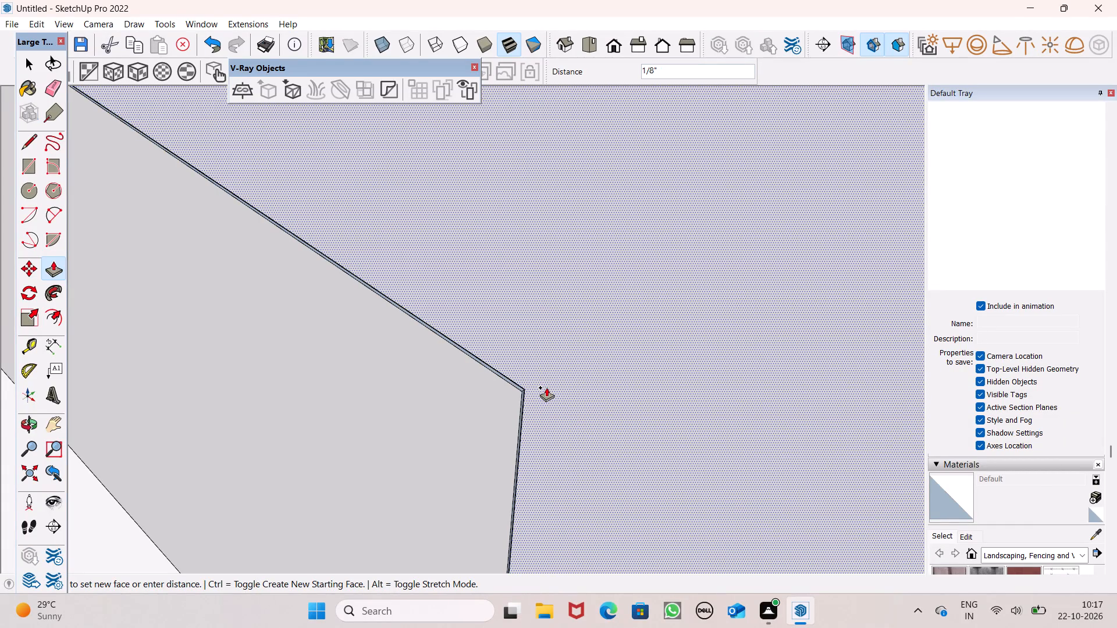
{"action": "left_click_drag", "start_coordinate": [546, 387], "coordinate": [544, 387]}
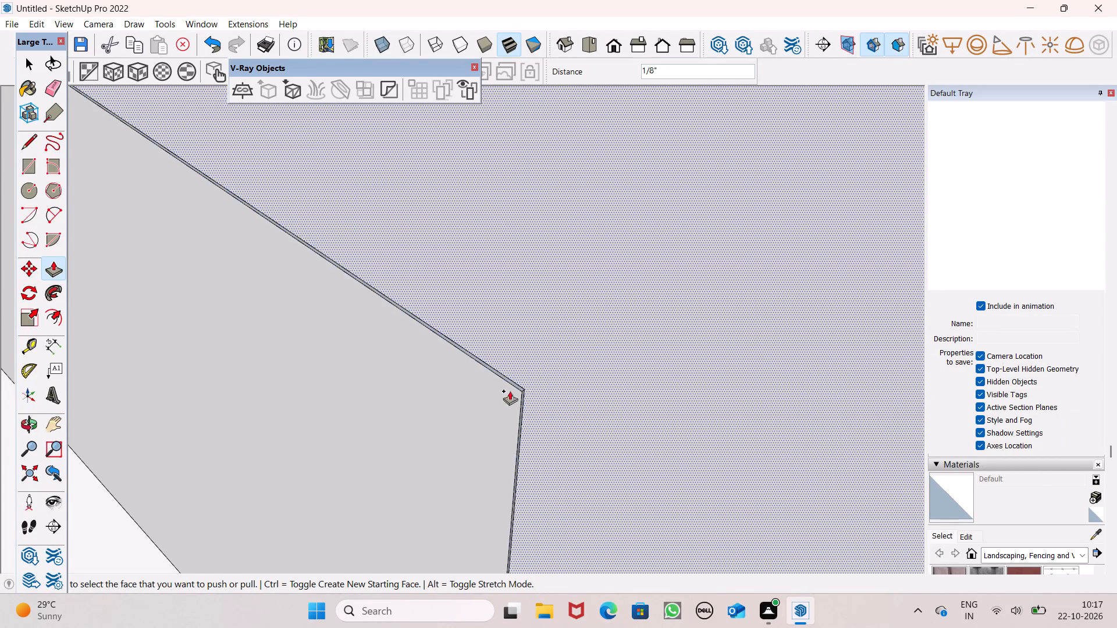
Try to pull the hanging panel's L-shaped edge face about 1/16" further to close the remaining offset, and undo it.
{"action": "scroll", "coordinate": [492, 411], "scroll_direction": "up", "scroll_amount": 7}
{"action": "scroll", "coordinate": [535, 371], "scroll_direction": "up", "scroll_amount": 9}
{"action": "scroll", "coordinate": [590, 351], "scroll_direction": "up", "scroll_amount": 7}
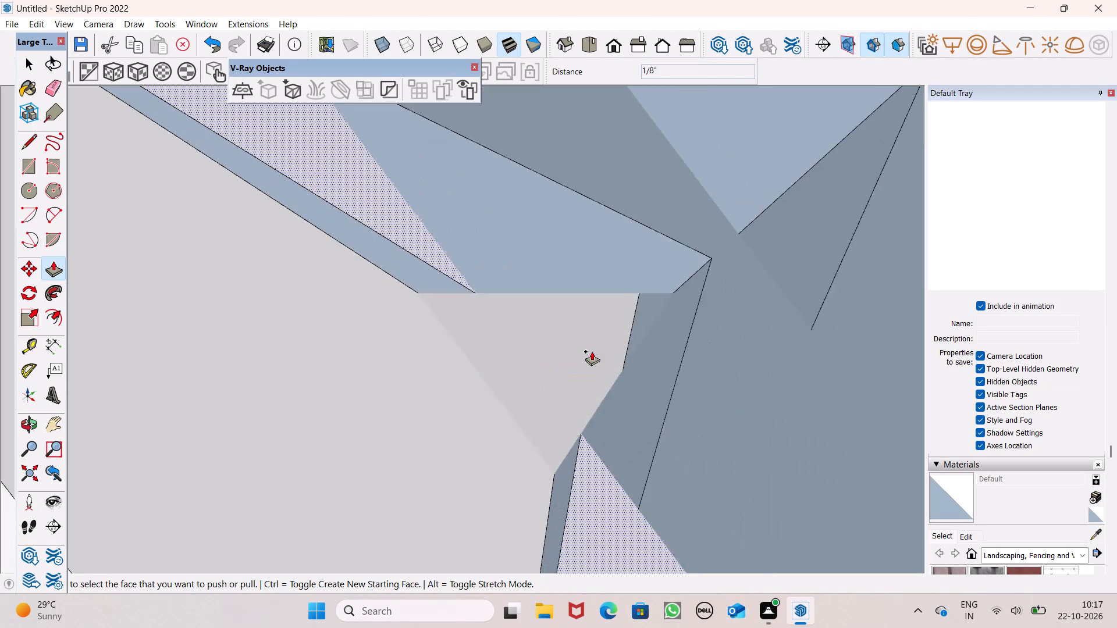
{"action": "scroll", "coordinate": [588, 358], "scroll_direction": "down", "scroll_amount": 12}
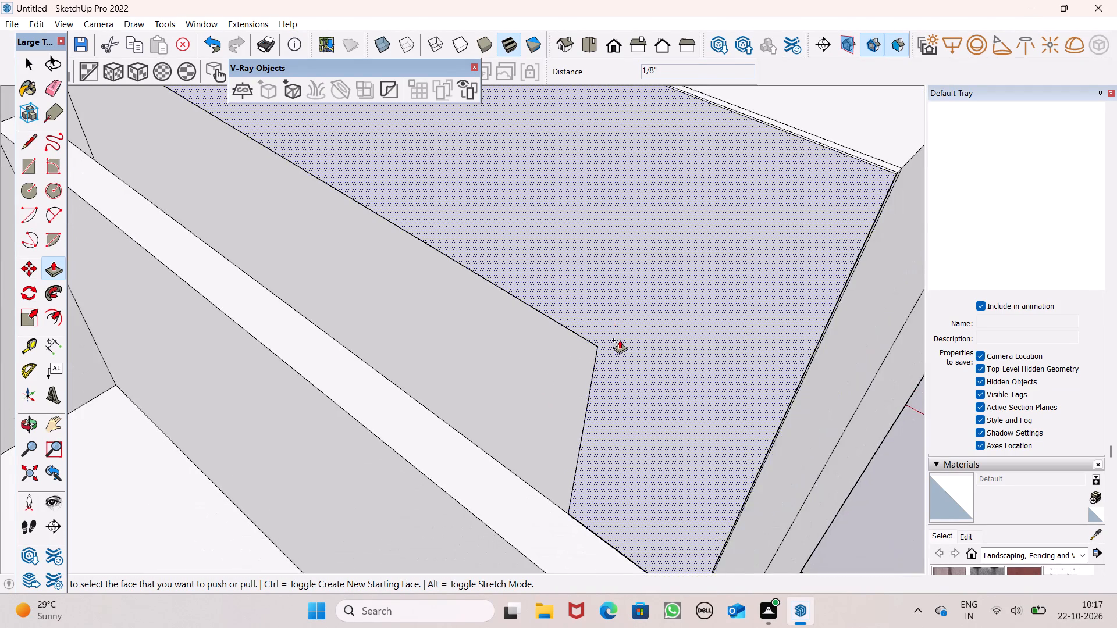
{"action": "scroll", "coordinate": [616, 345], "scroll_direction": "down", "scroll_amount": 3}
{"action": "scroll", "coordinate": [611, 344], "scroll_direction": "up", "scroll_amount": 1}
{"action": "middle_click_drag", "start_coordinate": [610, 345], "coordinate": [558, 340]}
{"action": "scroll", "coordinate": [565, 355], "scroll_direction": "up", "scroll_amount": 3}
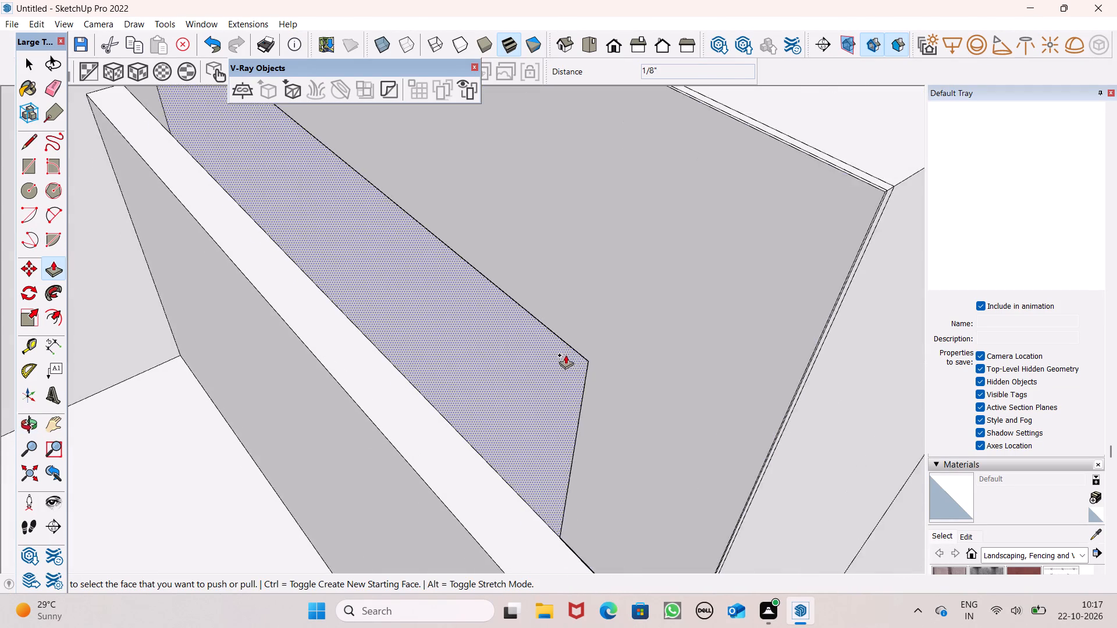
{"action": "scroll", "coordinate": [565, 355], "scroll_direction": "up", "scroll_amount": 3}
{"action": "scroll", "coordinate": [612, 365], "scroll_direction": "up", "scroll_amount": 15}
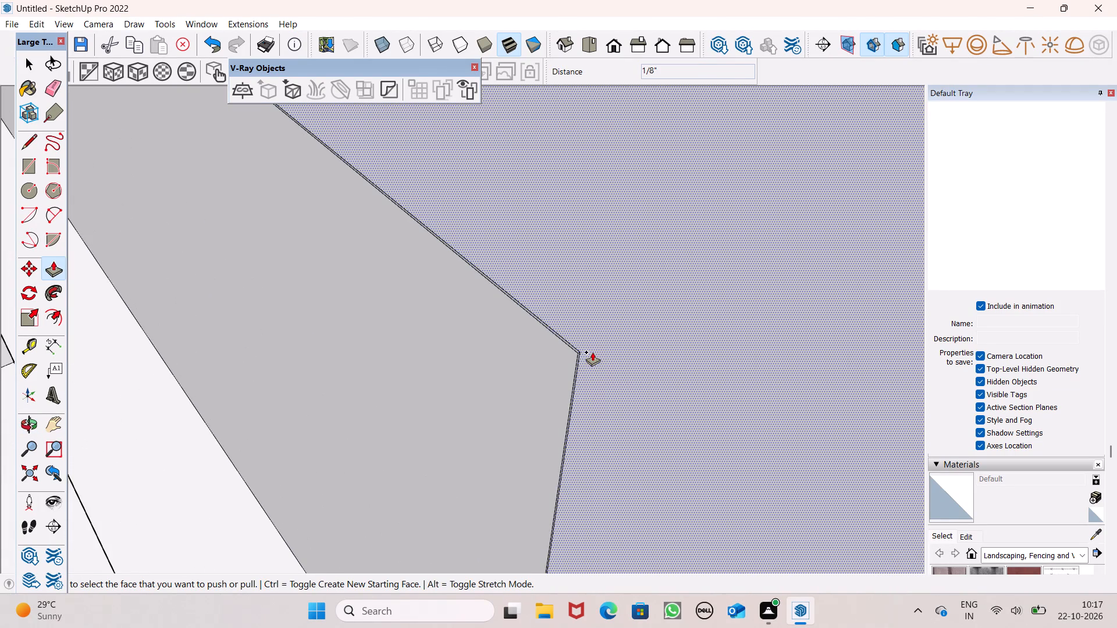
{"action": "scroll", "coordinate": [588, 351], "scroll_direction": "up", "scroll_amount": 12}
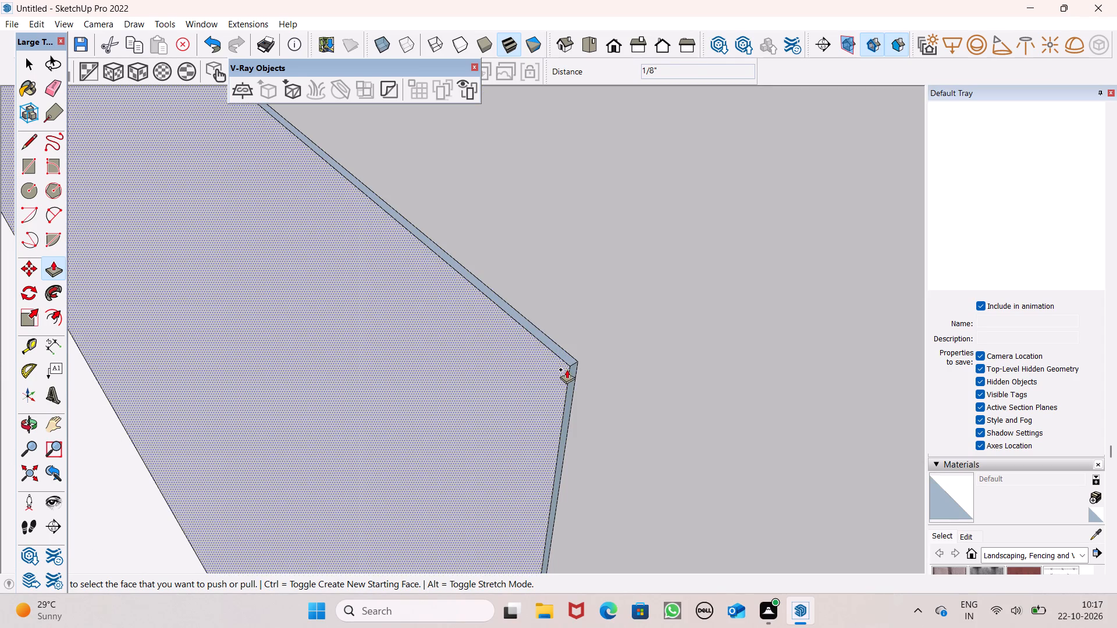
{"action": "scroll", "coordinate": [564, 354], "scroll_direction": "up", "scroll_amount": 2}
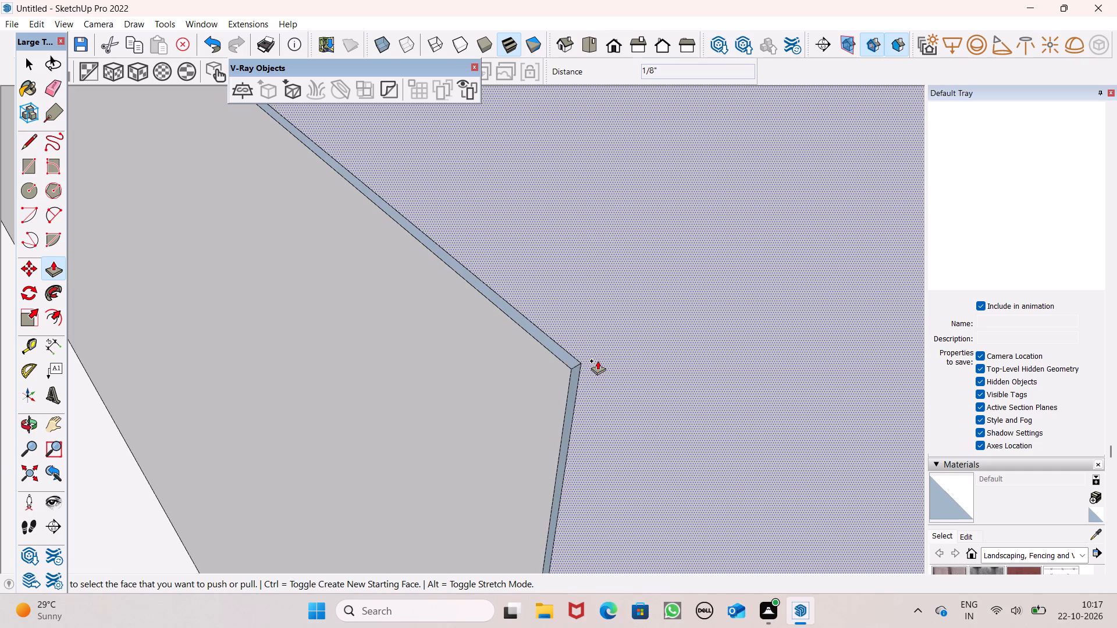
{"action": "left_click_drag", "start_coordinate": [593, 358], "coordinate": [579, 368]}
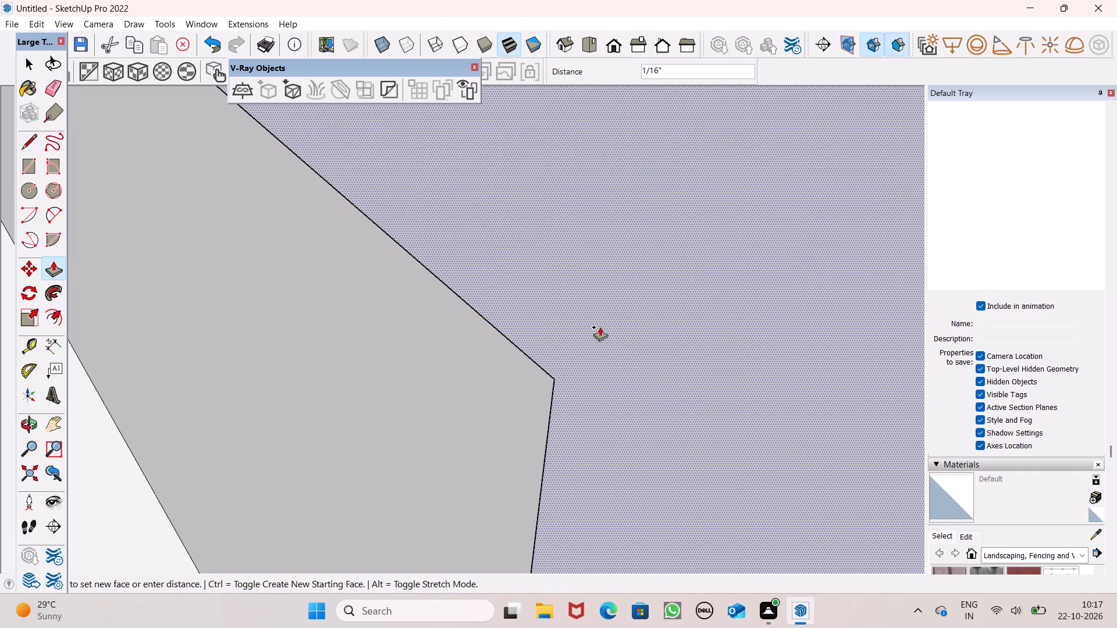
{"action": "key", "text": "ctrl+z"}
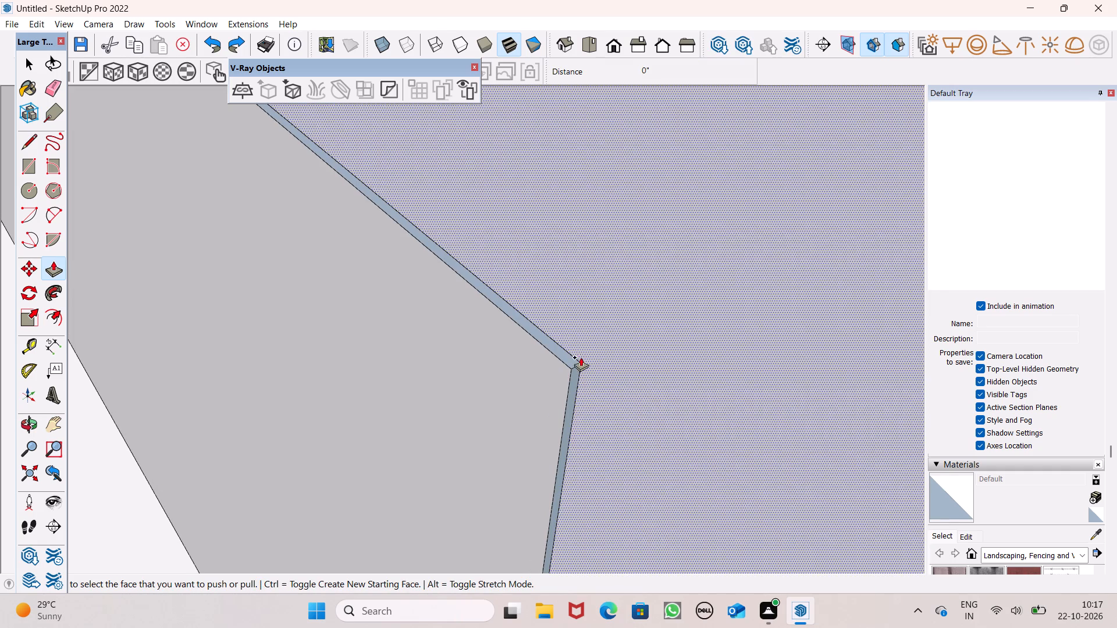
Examine up close the thin offset at the corner where the infill's end meets the hanging panel's edge face.
{"action": "middle_click_drag", "start_coordinate": [544, 376], "coordinate": [578, 398]}
{"action": "scroll", "coordinate": [580, 381], "scroll_direction": "up", "scroll_amount": 5}
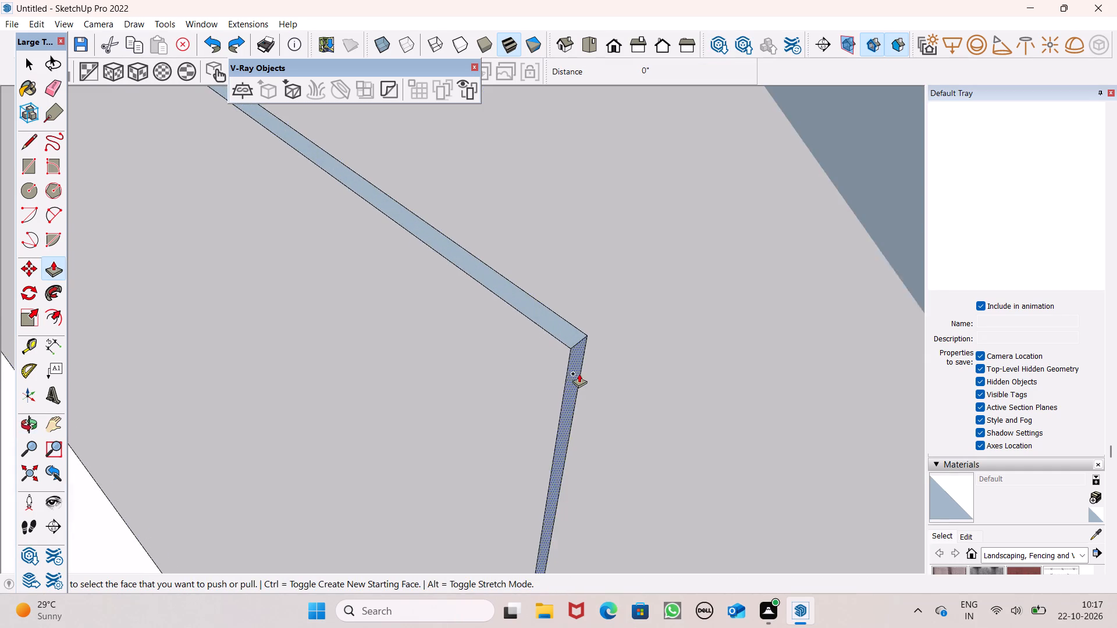
{"action": "scroll", "coordinate": [579, 373], "scroll_direction": "up", "scroll_amount": 2}
{"action": "scroll", "coordinate": [547, 333], "scroll_direction": "up", "scroll_amount": 9}
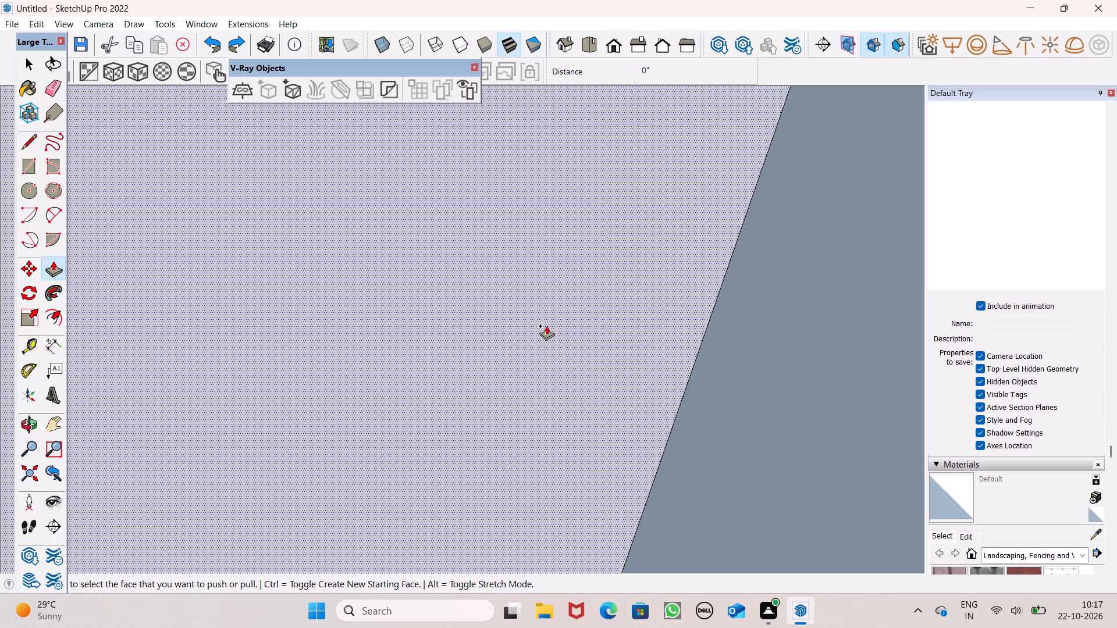
{"action": "scroll", "coordinate": [546, 326], "scroll_direction": "up", "scroll_amount": 3}
{"action": "scroll", "coordinate": [546, 326], "scroll_direction": "down", "scroll_amount": 5}
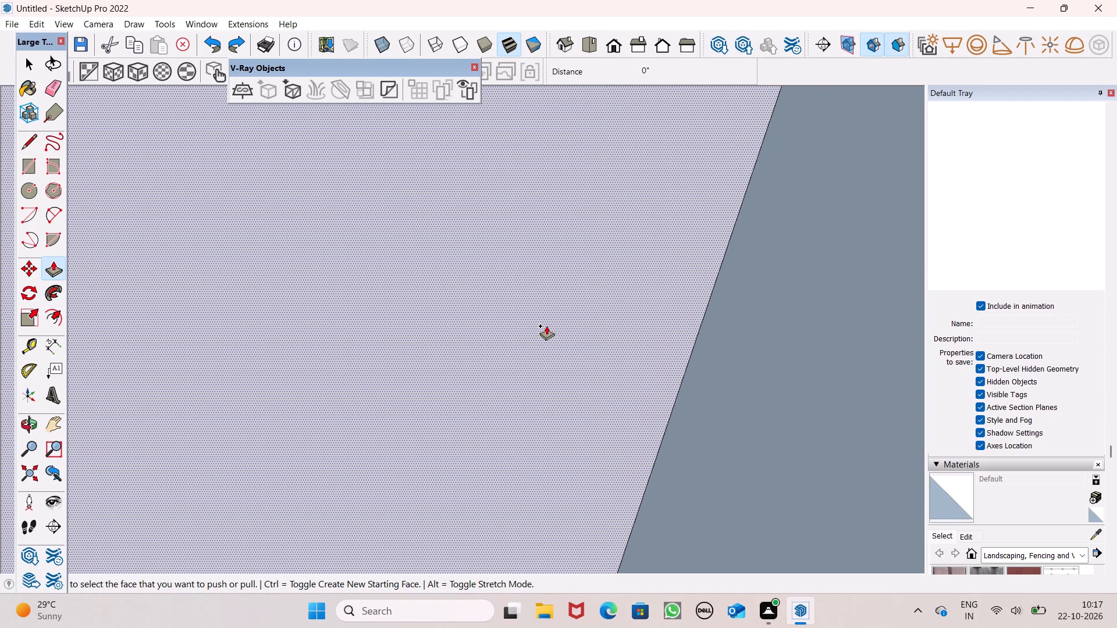
{"action": "scroll", "coordinate": [547, 322], "scroll_direction": "down", "scroll_amount": 4}
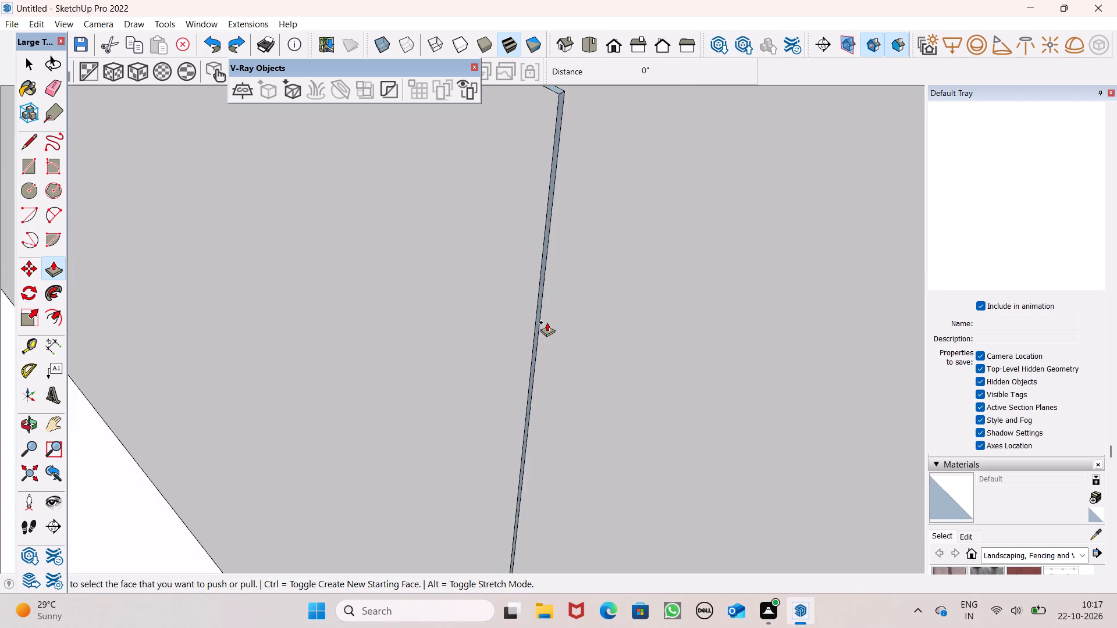
{"action": "scroll", "coordinate": [567, 322], "scroll_direction": "down", "scroll_amount": 5}
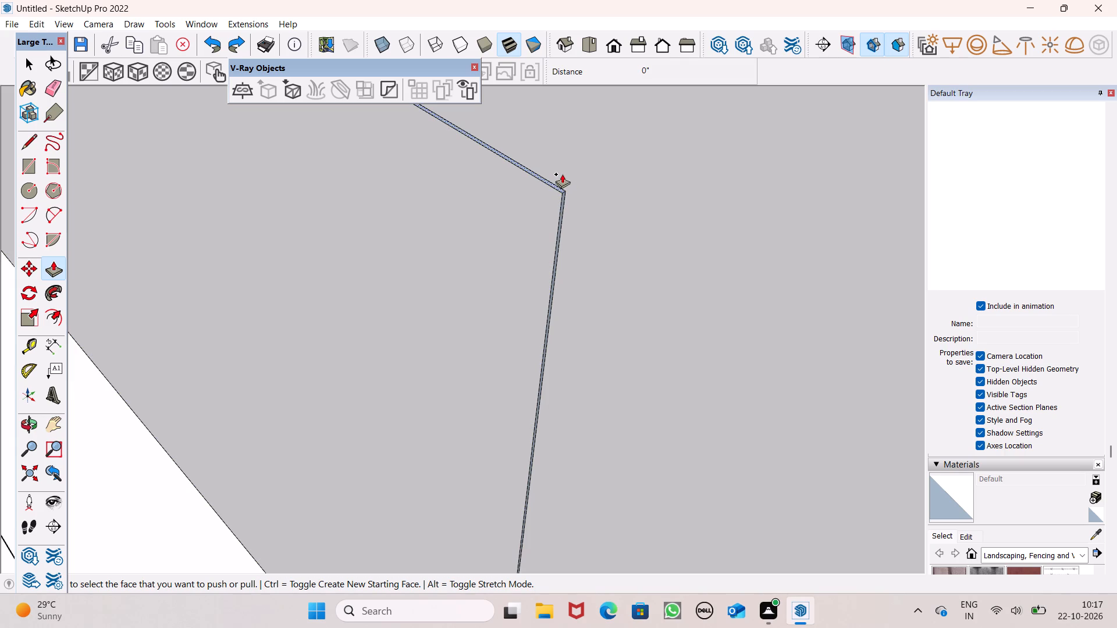
{"action": "scroll", "coordinate": [562, 173], "scroll_direction": "up", "scroll_amount": 1}
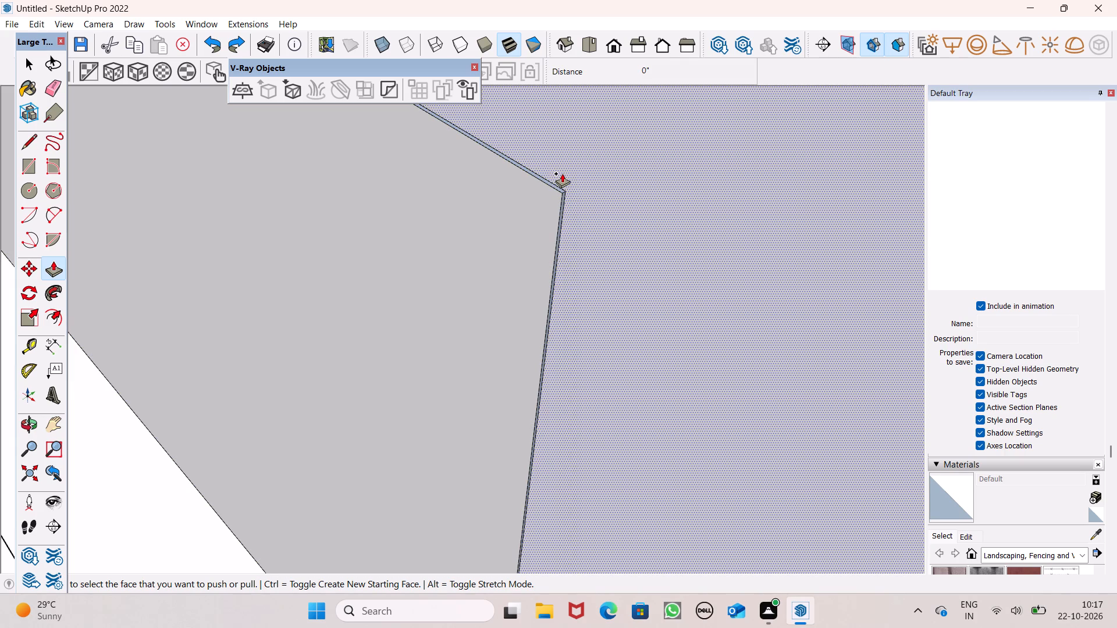
{"action": "scroll", "coordinate": [560, 185], "scroll_direction": "up", "scroll_amount": 7}
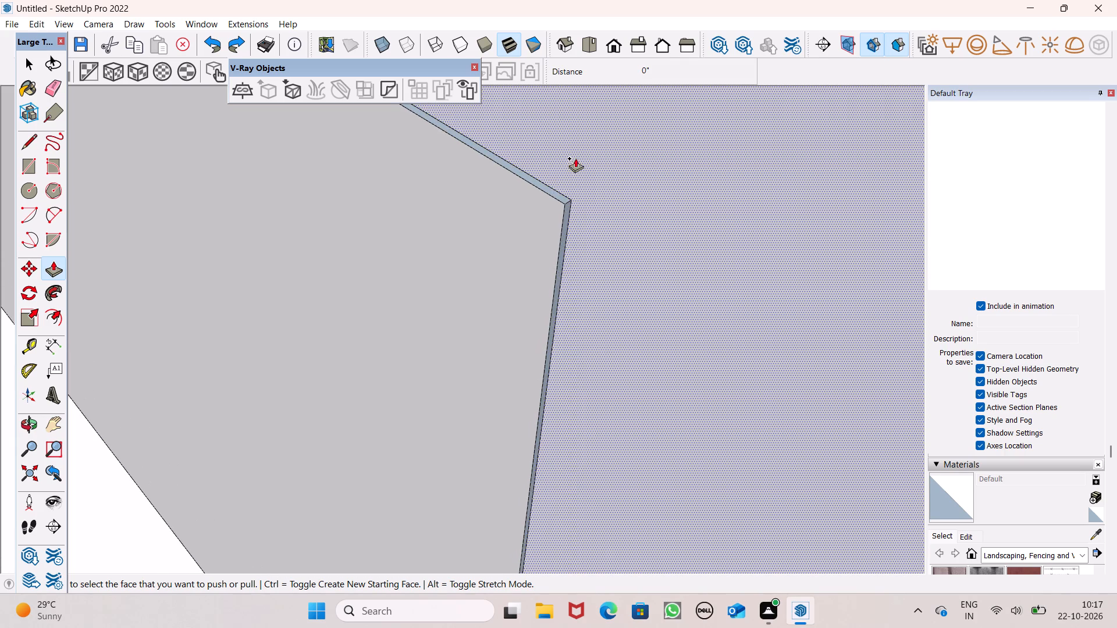
{"action": "scroll", "coordinate": [572, 189], "scroll_direction": "up", "scroll_amount": 19}
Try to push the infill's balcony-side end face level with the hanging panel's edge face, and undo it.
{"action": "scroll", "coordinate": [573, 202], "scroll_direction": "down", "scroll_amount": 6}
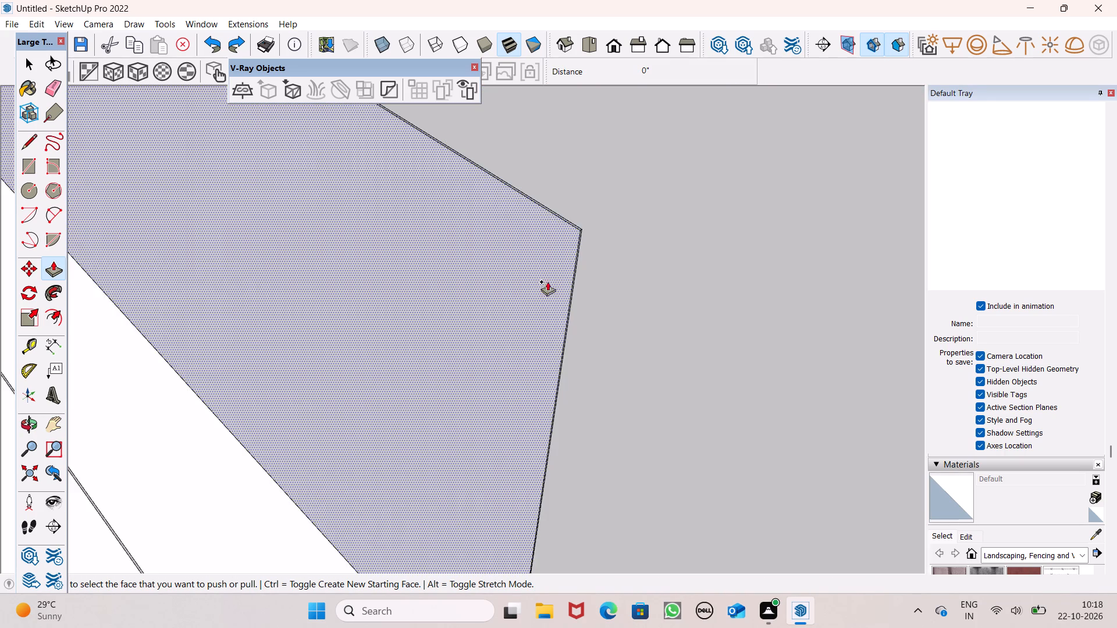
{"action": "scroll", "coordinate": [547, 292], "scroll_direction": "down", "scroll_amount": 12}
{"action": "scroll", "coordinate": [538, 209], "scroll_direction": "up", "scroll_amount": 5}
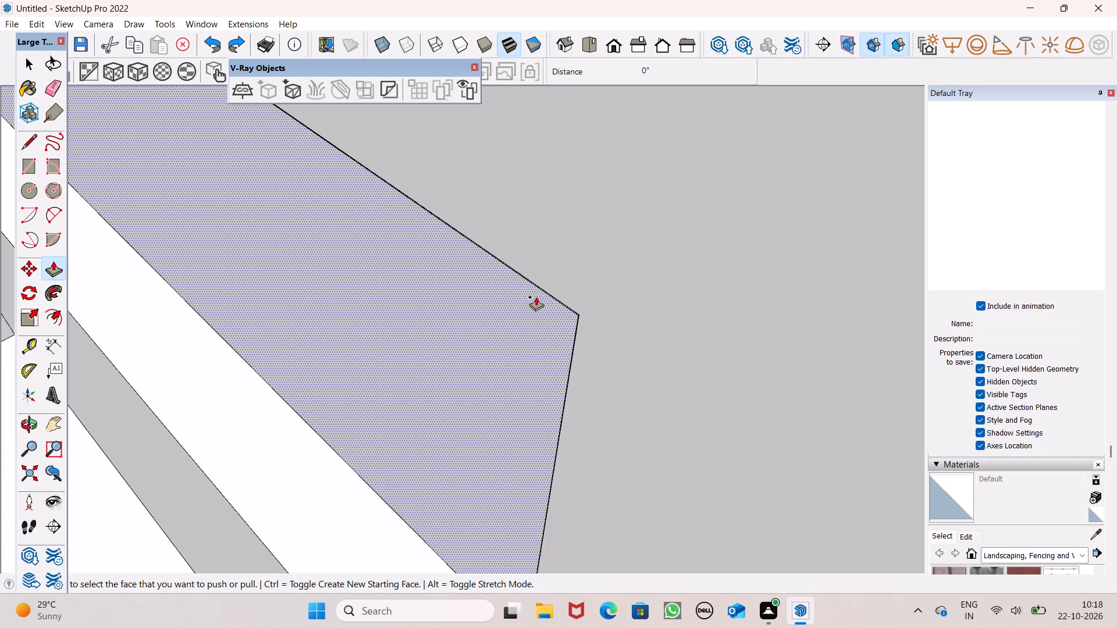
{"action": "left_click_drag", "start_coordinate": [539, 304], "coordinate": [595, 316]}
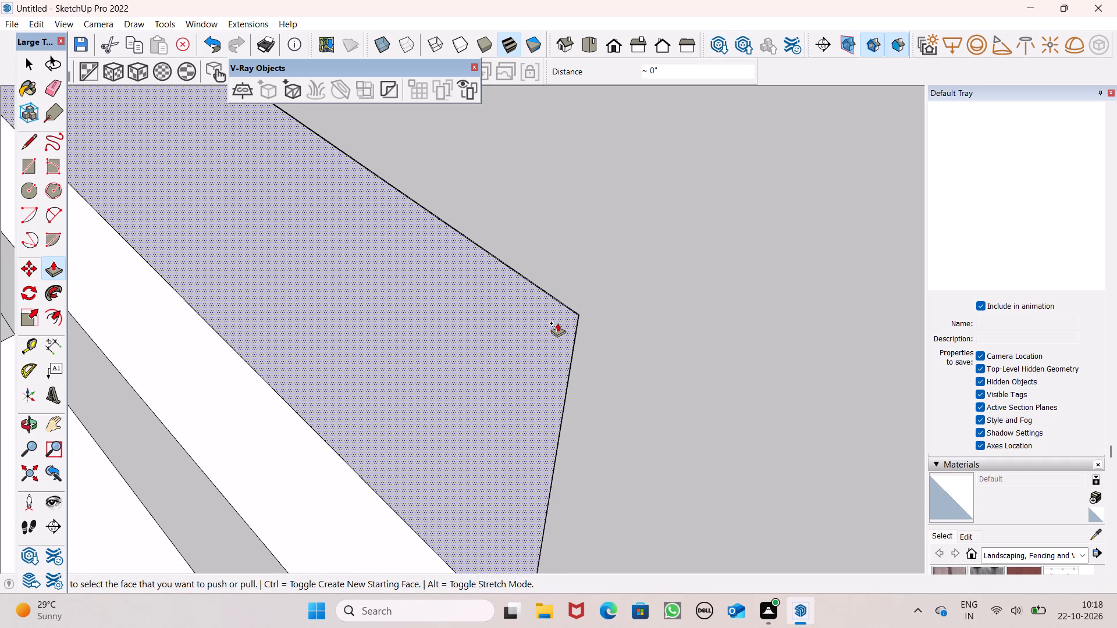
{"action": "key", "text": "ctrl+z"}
Push the infill's balcony-side end face level with the hanging panel's L-shaped edge face.
{"action": "left_click_drag", "start_coordinate": [557, 319], "coordinate": [568, 317]}
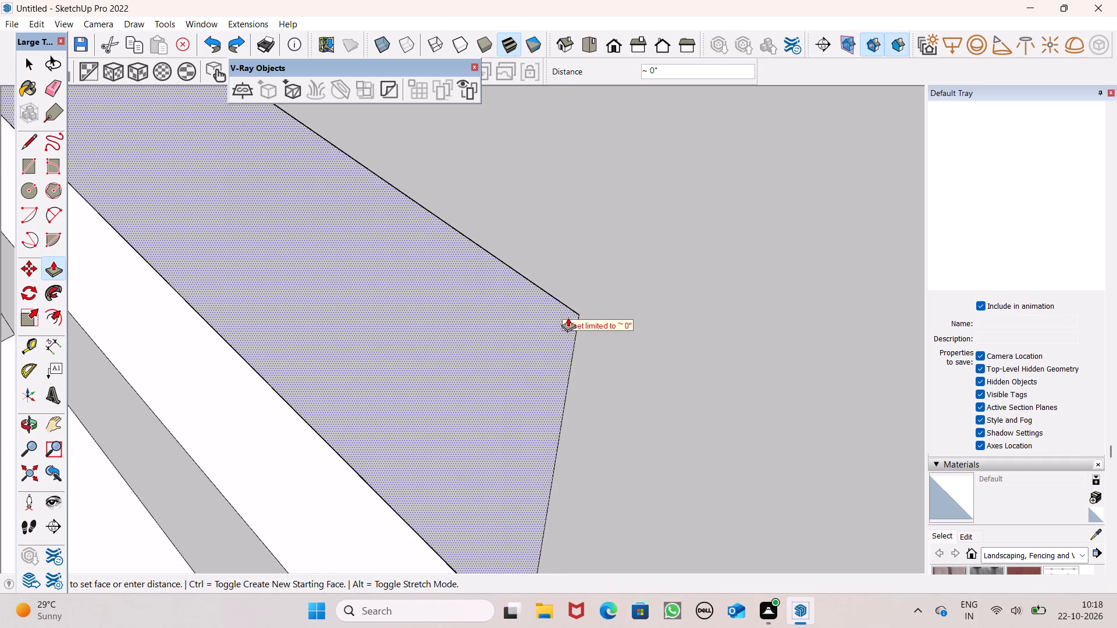
{"action": "left_click_drag", "start_coordinate": [568, 317], "coordinate": [600, 309]}
{"action": "scroll", "coordinate": [614, 265], "scroll_direction": "down", "scroll_amount": 7}
{"action": "scroll", "coordinate": [564, 288], "scroll_direction": "down", "scroll_amount": 6}
{"action": "key", "text": "space"}
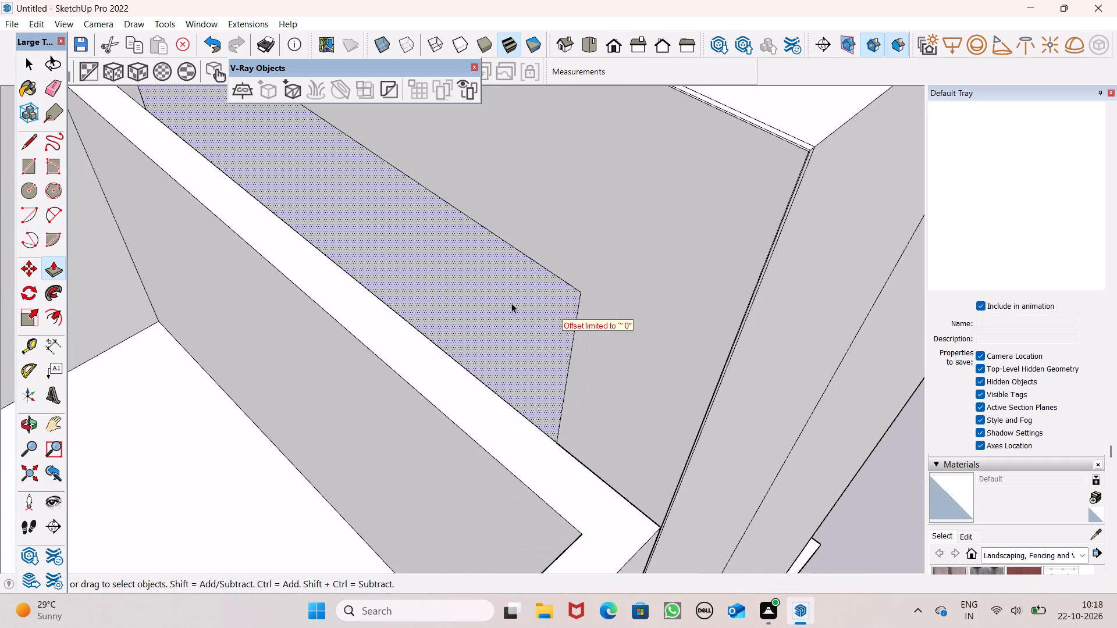
Review the extended hanging panel and infill beside the top balcony and the upper parapet.
{"action": "scroll", "coordinate": [539, 387], "scroll_direction": "down", "scroll_amount": 7}
{"action": "scroll", "coordinate": [550, 440], "scroll_direction": "down", "scroll_amount": 20}
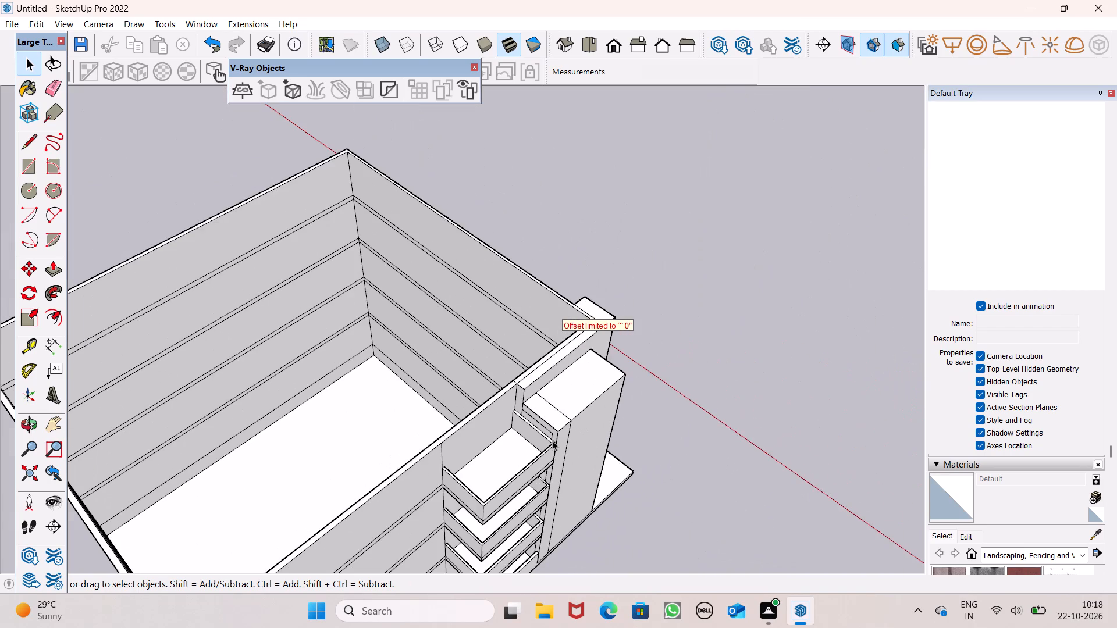
{"action": "scroll", "coordinate": [558, 447], "scroll_direction": "up", "scroll_amount": 7}
{"action": "middle_click_drag", "start_coordinate": [553, 446], "coordinate": [489, 357]}
{"action": "scroll", "coordinate": [553, 446], "scroll_direction": "up", "scroll_amount": 1}
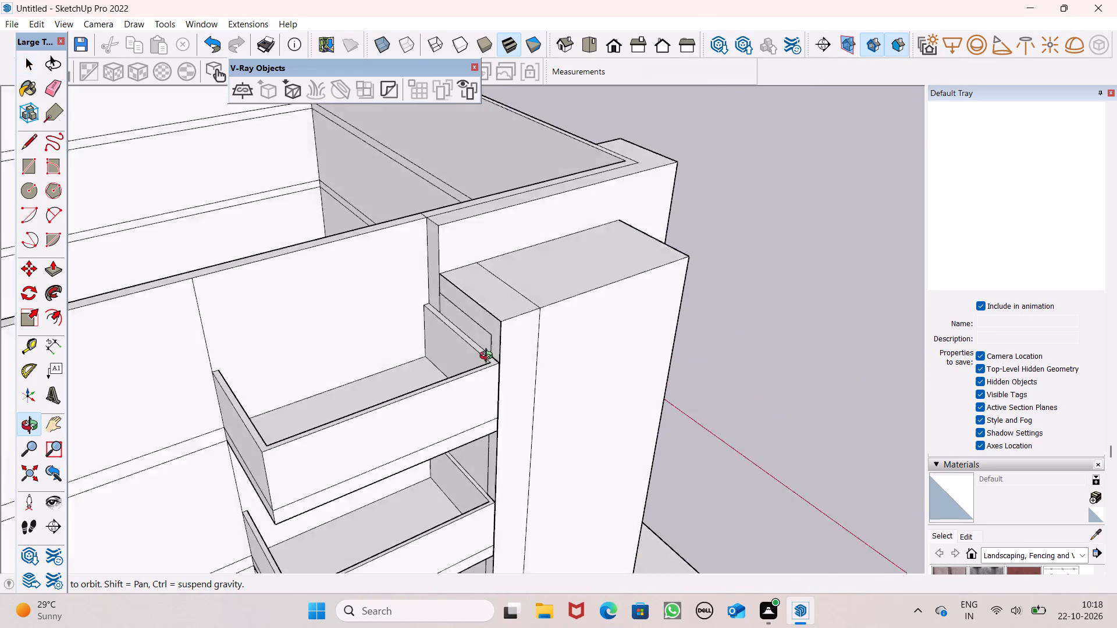
Examine up close the joint between the infill, the hanging panel and the top balcony's corner.
{"action": "middle_click_drag", "start_coordinate": [489, 357], "coordinate": [478, 313]}
{"action": "scroll", "coordinate": [481, 331], "scroll_direction": "up", "scroll_amount": 7}
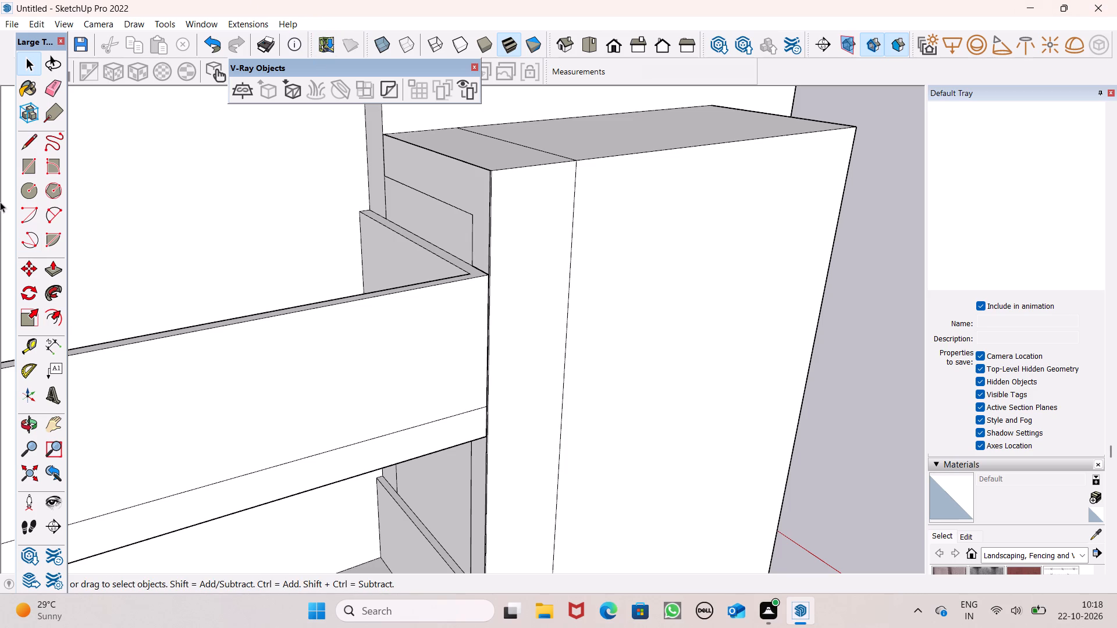
{"action": "scroll", "coordinate": [555, 257], "scroll_direction": "down", "scroll_amount": 1}
{"action": "scroll", "coordinate": [549, 167], "scroll_direction": "up", "scroll_amount": 7}
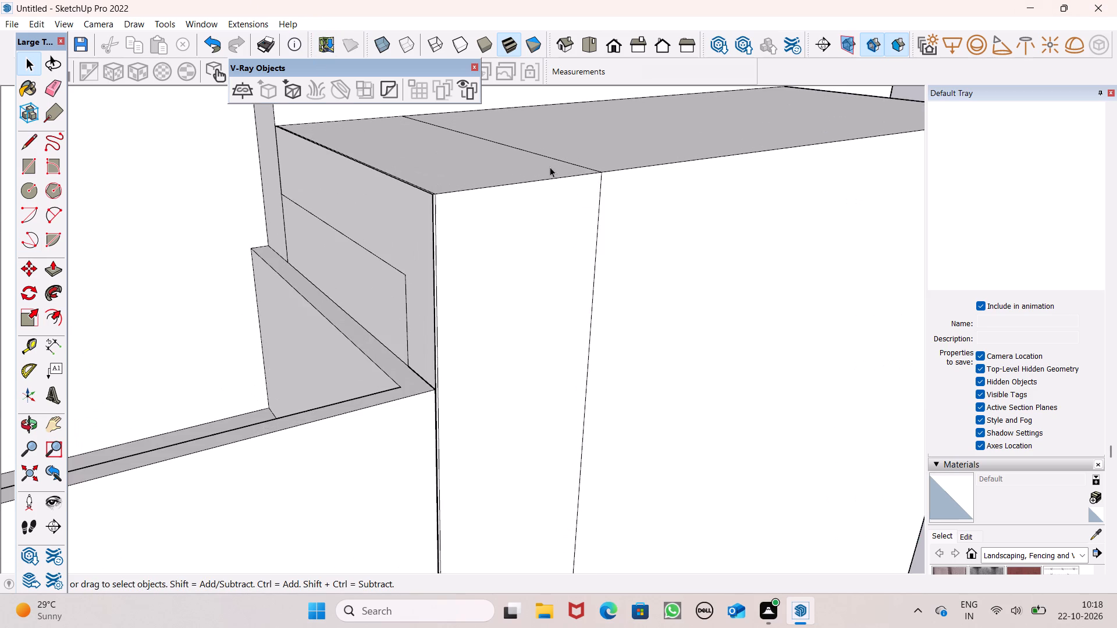
{"action": "scroll", "coordinate": [497, 176], "scroll_direction": "up", "scroll_amount": 1}
{"action": "scroll", "coordinate": [497, 176], "scroll_direction": "down", "scroll_amount": 4}
{"action": "middle_click_drag", "start_coordinate": [434, 351], "coordinate": [321, 499]}
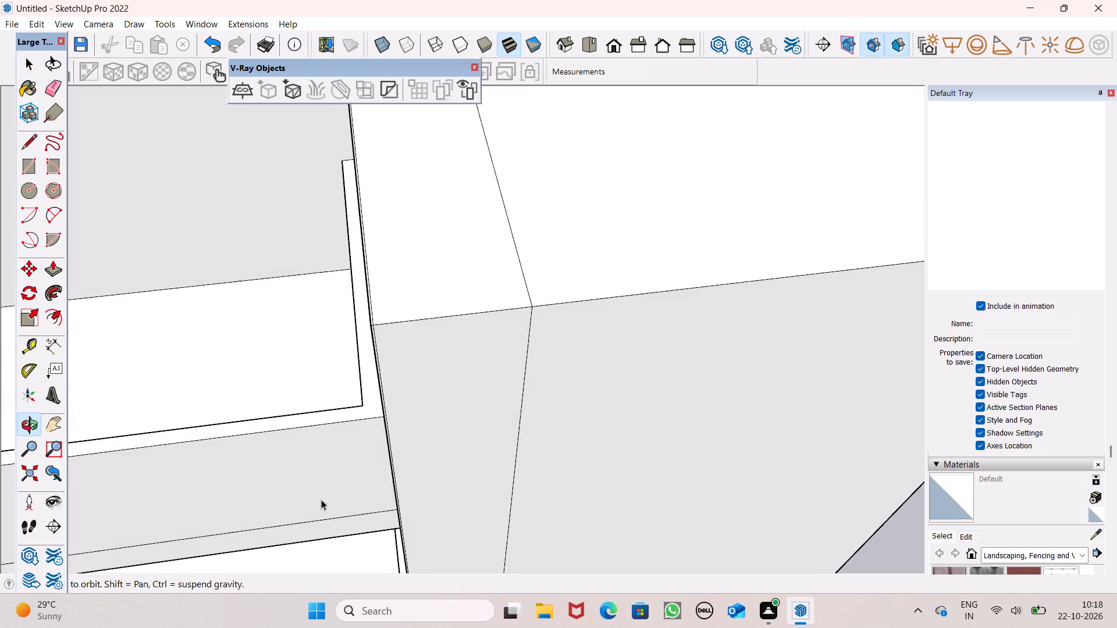
{"action": "middle_click_drag", "start_coordinate": [321, 499], "coordinate": [321, 499]}
{"action": "scroll", "coordinate": [341, 425], "scroll_direction": "up", "scroll_amount": 1}
{"action": "scroll", "coordinate": [307, 388], "scroll_direction": "up", "scroll_amount": 1}
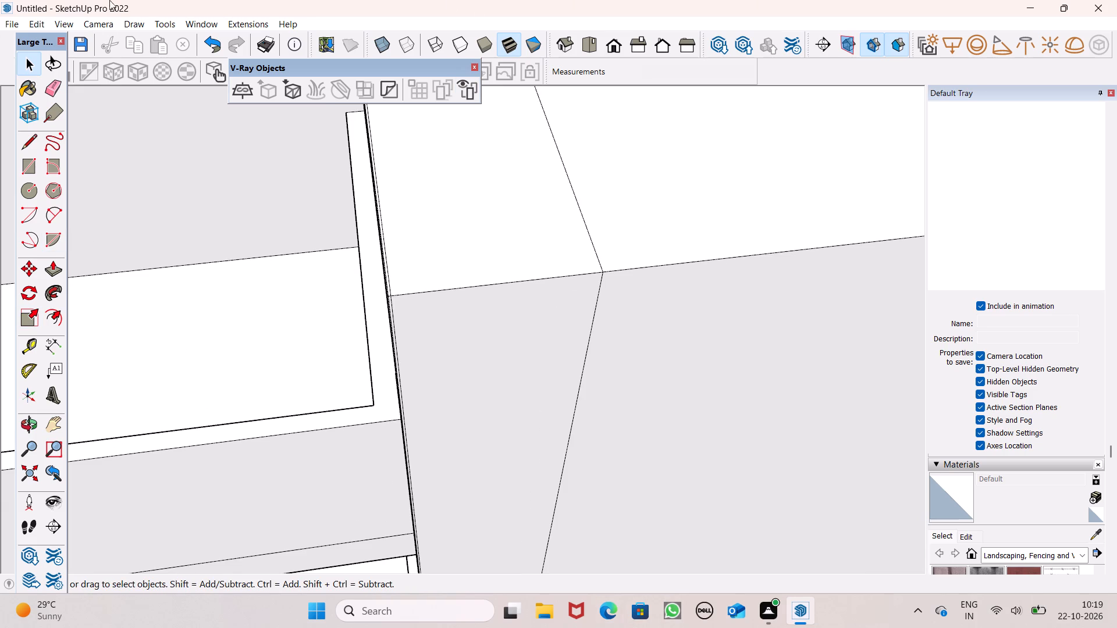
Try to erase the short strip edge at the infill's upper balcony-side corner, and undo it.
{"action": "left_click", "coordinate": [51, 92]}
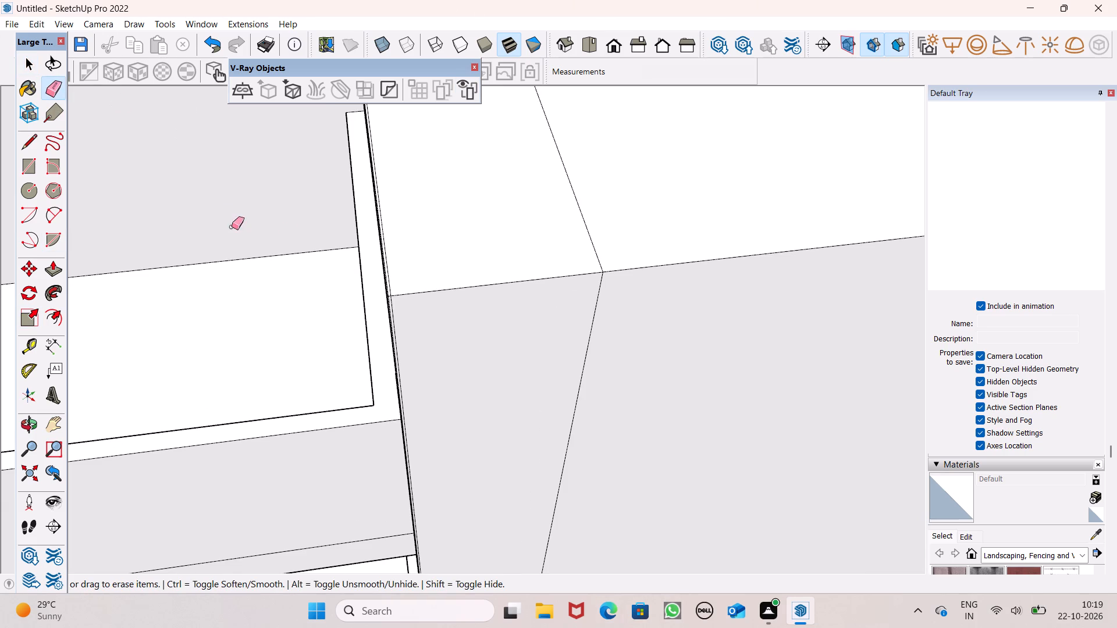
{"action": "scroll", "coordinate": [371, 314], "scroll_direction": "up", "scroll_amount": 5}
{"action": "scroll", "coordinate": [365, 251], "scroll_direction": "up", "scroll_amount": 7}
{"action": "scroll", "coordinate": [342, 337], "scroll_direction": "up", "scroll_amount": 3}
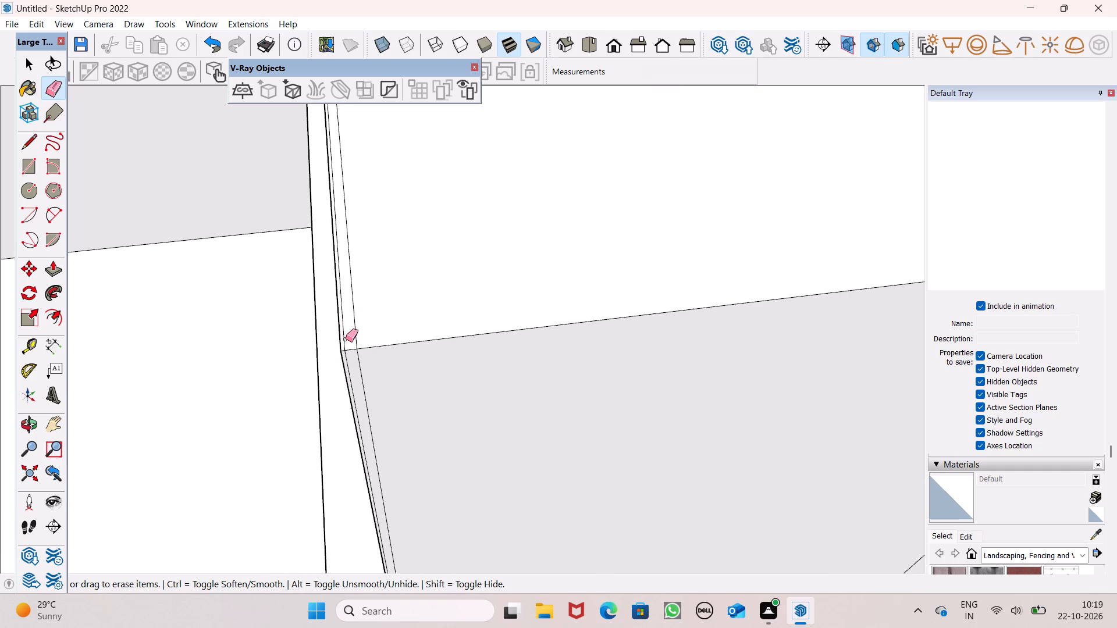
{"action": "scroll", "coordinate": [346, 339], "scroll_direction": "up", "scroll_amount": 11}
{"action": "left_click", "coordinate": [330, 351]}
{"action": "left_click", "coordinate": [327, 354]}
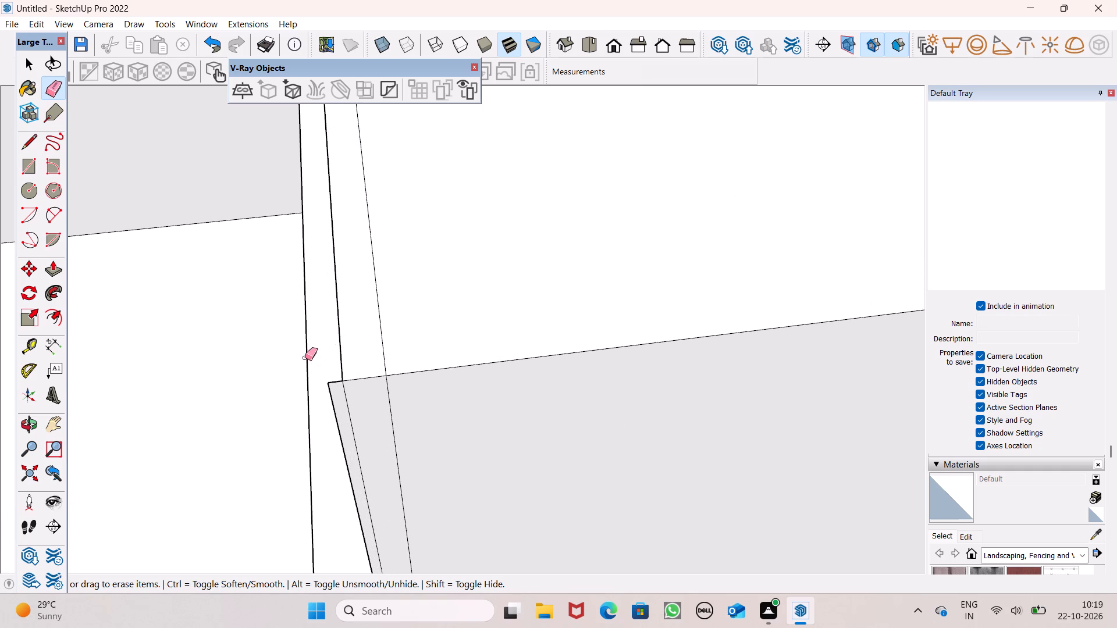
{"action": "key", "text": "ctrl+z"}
Erase the two thin seam lines on both the top and front faces at the infill's balcony-side corner.
{"action": "left_click_drag", "start_coordinate": [347, 361], "coordinate": [376, 365]}
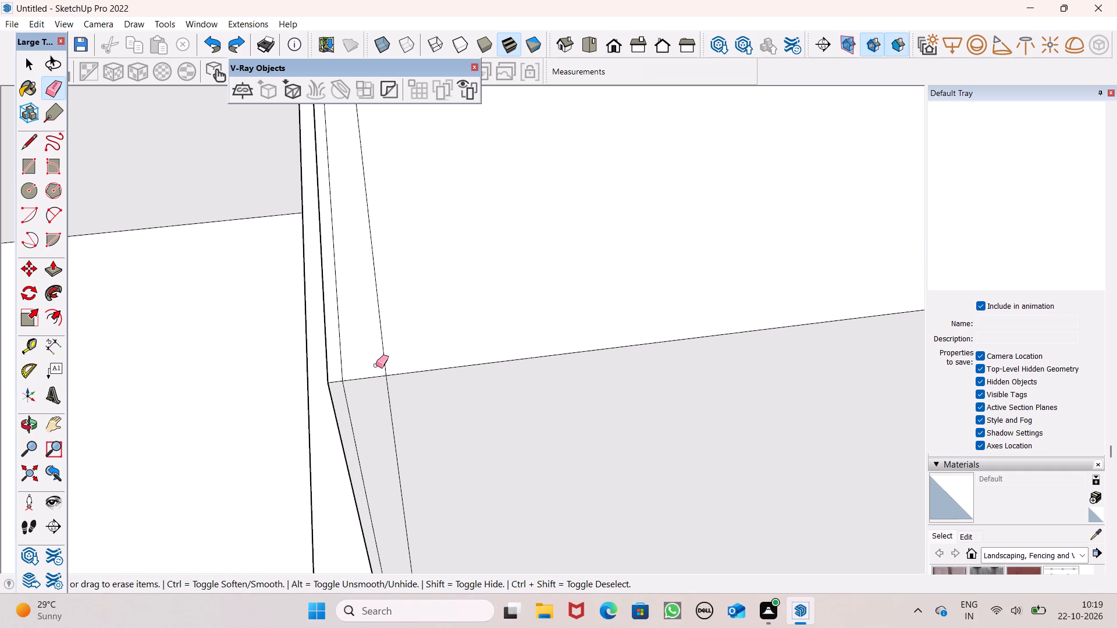
{"action": "left_click_drag", "start_coordinate": [376, 365], "coordinate": [395, 363]}
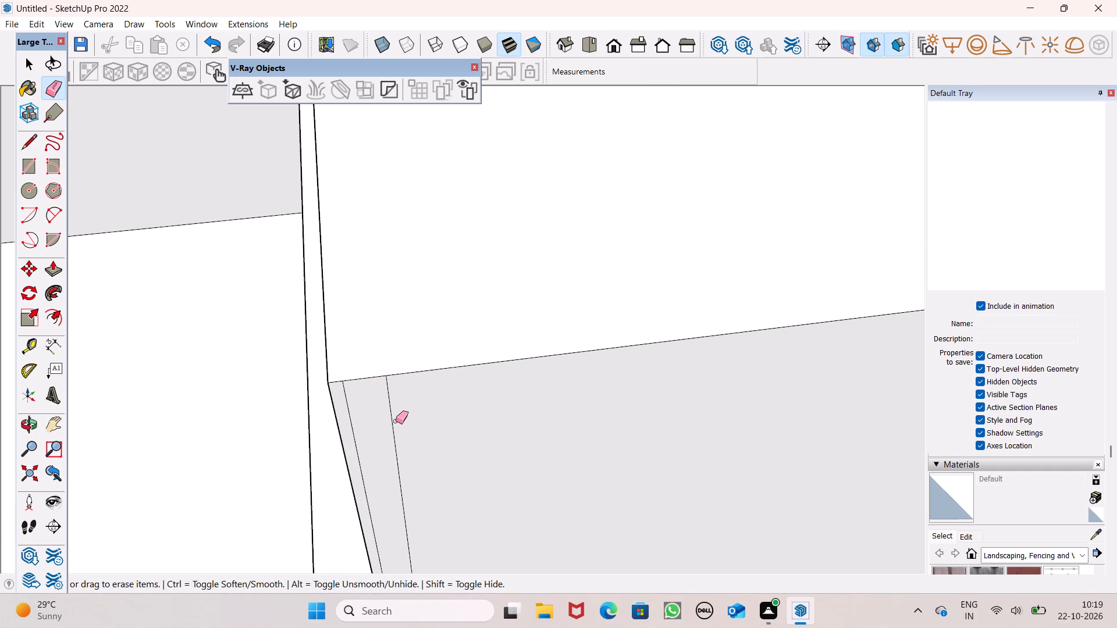
{"action": "left_click", "coordinate": [399, 421]}
{"action": "left_click", "coordinate": [354, 429]}
{"action": "left_click_drag", "start_coordinate": [396, 426], "coordinate": [391, 428]}
{"action": "left_click", "coordinate": [391, 428]}
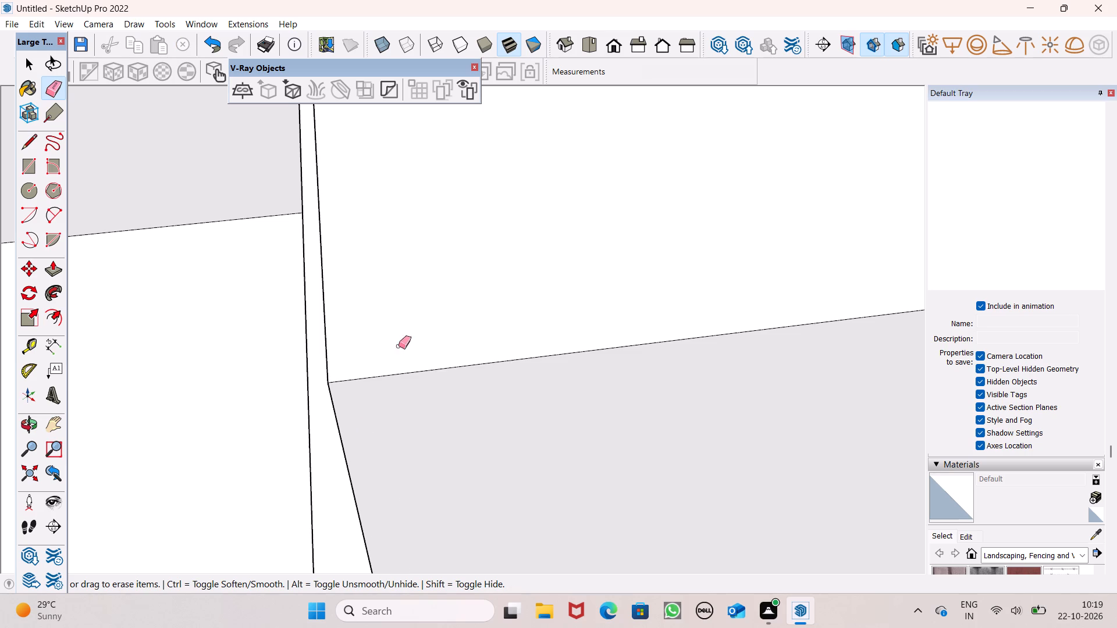
Erase the leftover vertical and sloping lines of the inner outline on the infill's end face above the top balcony.
{"action": "scroll", "coordinate": [417, 292], "scroll_direction": "down", "scroll_amount": 3}
{"action": "middle_click_drag", "start_coordinate": [418, 293], "coordinate": [648, 187]}
{"action": "scroll", "coordinate": [517, 202], "scroll_direction": "down", "scroll_amount": 6}
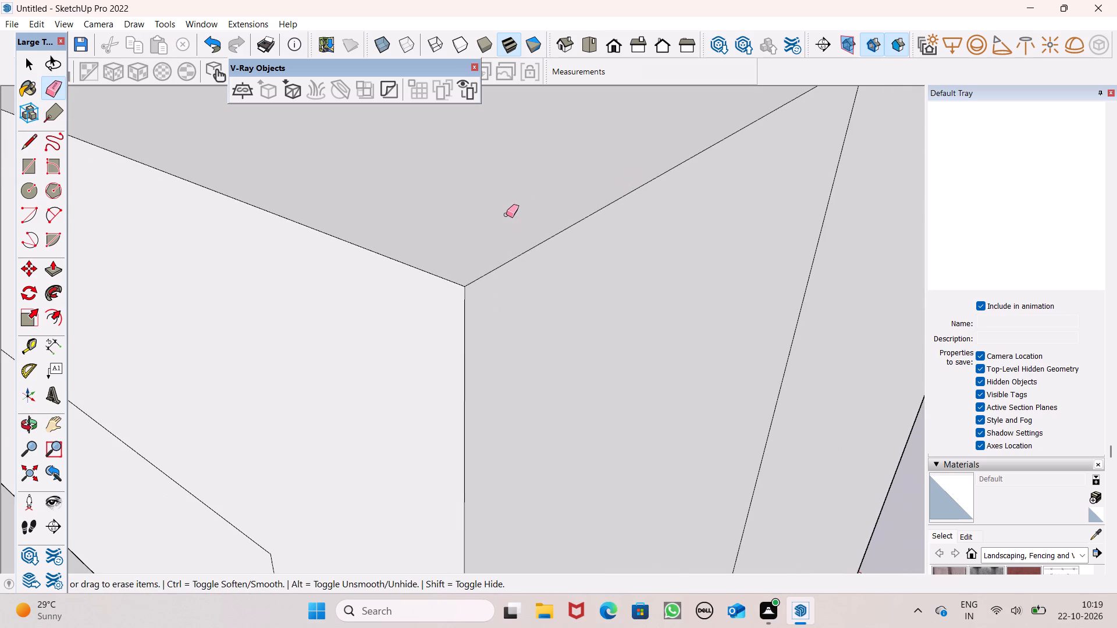
{"action": "scroll", "coordinate": [506, 215], "scroll_direction": "down", "scroll_amount": 16}
{"action": "scroll", "coordinate": [474, 291], "scroll_direction": "up", "scroll_amount": 8}
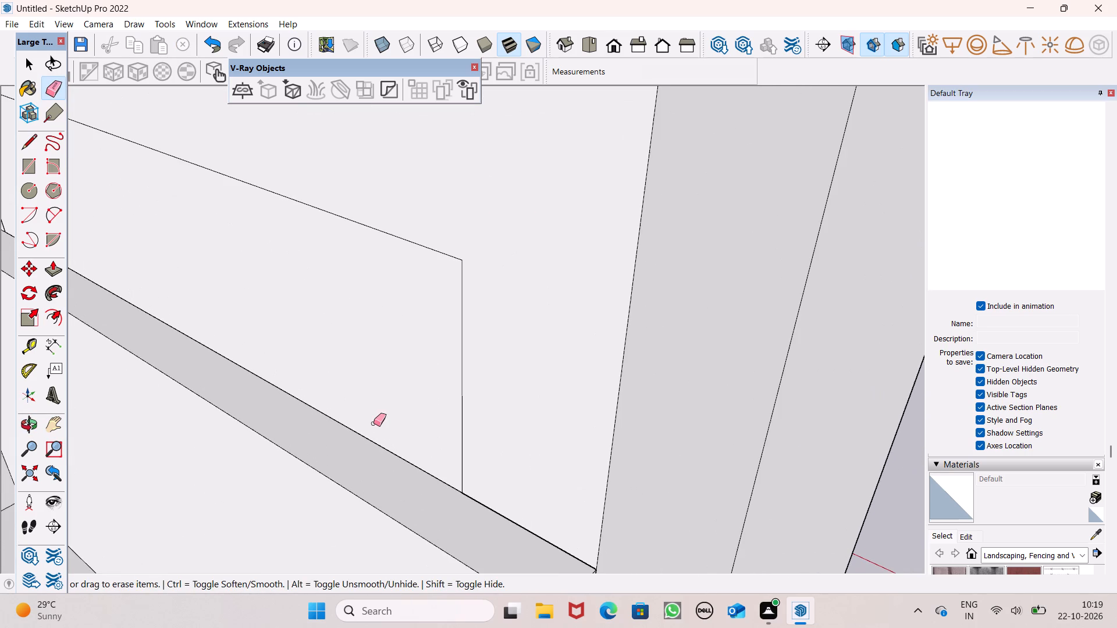
{"action": "left_click", "coordinate": [462, 384]}
{"action": "left_click", "coordinate": [420, 244]}
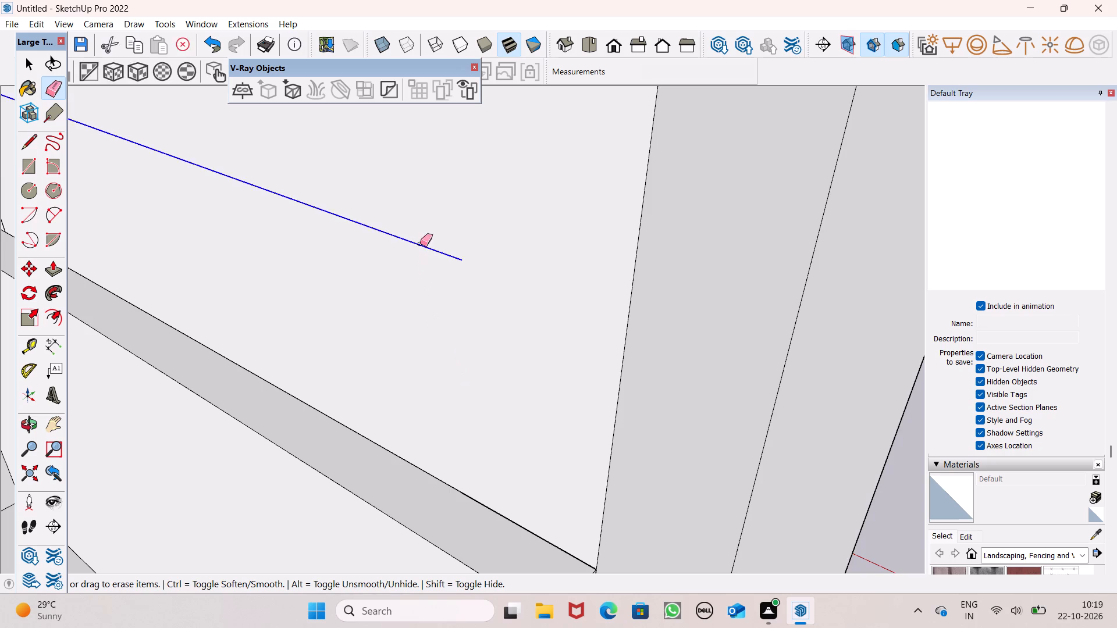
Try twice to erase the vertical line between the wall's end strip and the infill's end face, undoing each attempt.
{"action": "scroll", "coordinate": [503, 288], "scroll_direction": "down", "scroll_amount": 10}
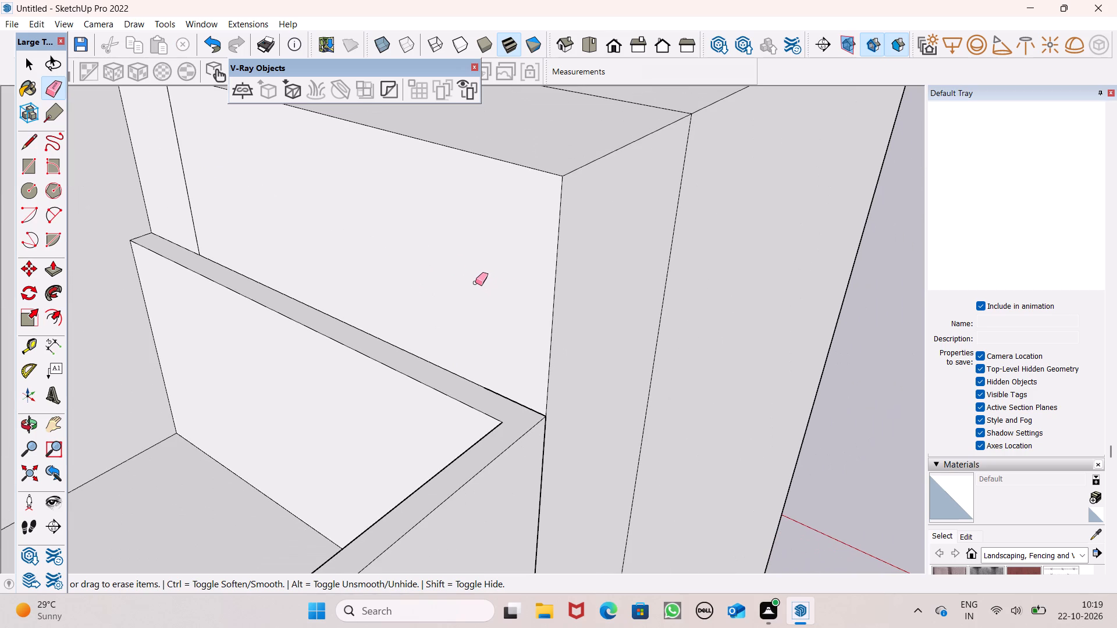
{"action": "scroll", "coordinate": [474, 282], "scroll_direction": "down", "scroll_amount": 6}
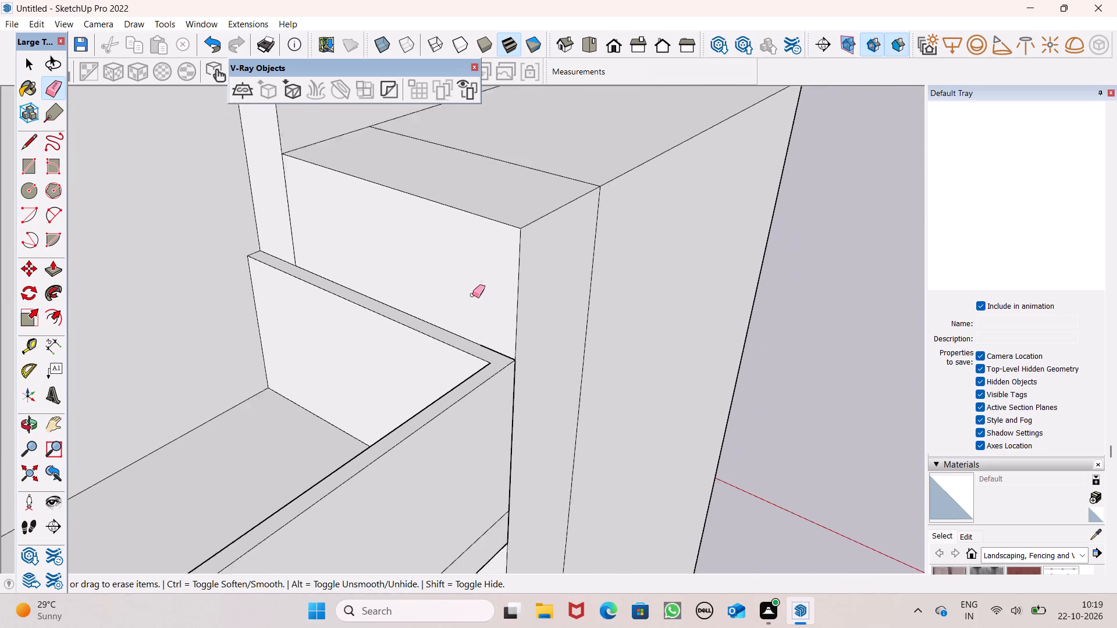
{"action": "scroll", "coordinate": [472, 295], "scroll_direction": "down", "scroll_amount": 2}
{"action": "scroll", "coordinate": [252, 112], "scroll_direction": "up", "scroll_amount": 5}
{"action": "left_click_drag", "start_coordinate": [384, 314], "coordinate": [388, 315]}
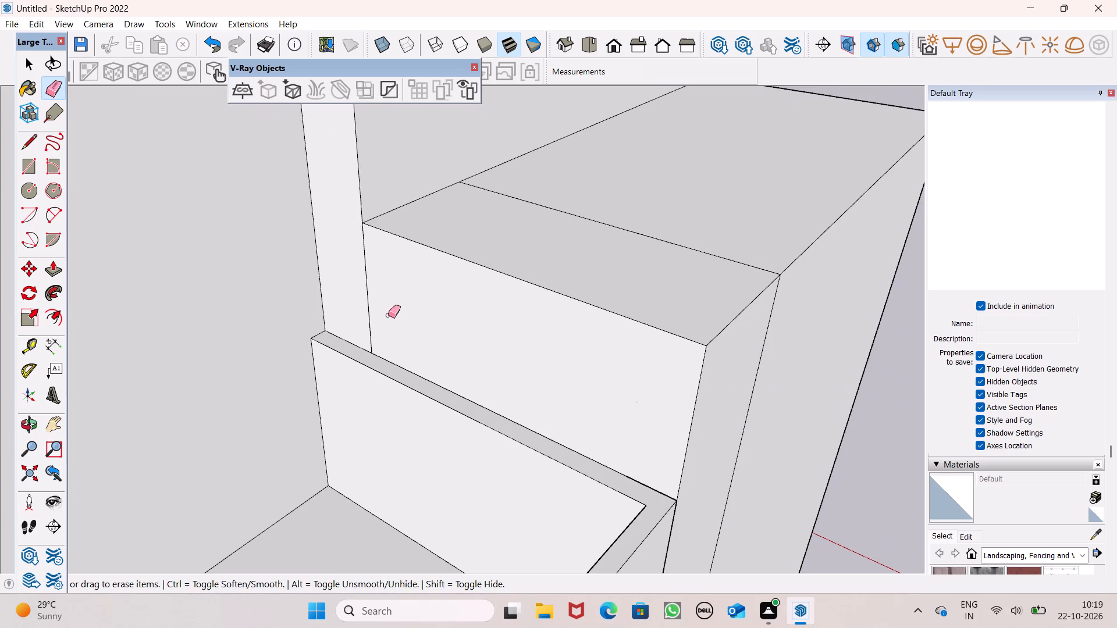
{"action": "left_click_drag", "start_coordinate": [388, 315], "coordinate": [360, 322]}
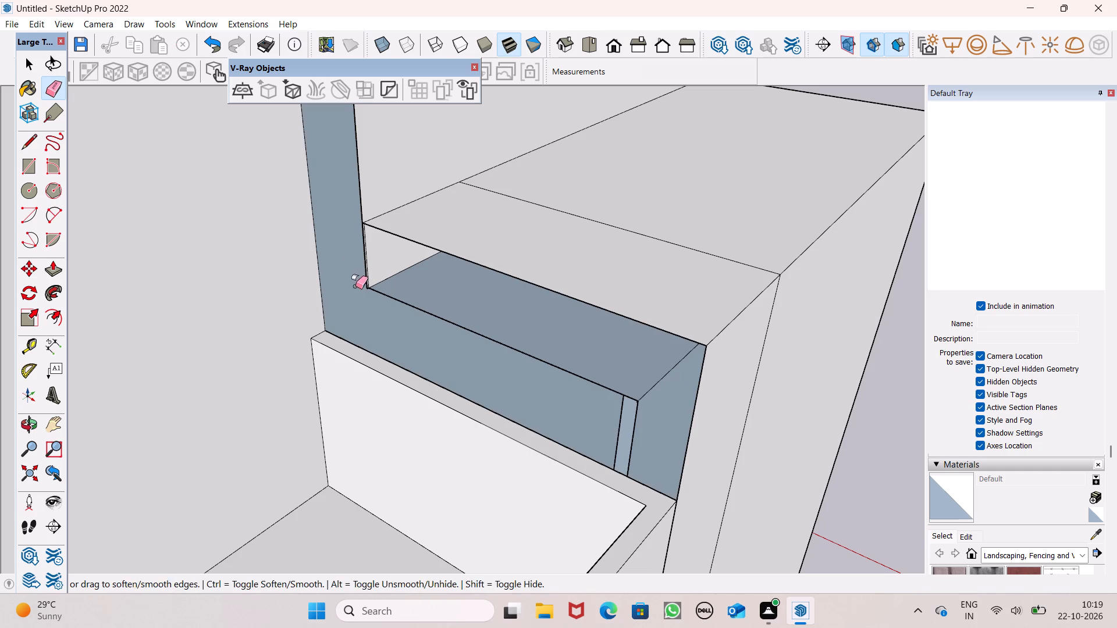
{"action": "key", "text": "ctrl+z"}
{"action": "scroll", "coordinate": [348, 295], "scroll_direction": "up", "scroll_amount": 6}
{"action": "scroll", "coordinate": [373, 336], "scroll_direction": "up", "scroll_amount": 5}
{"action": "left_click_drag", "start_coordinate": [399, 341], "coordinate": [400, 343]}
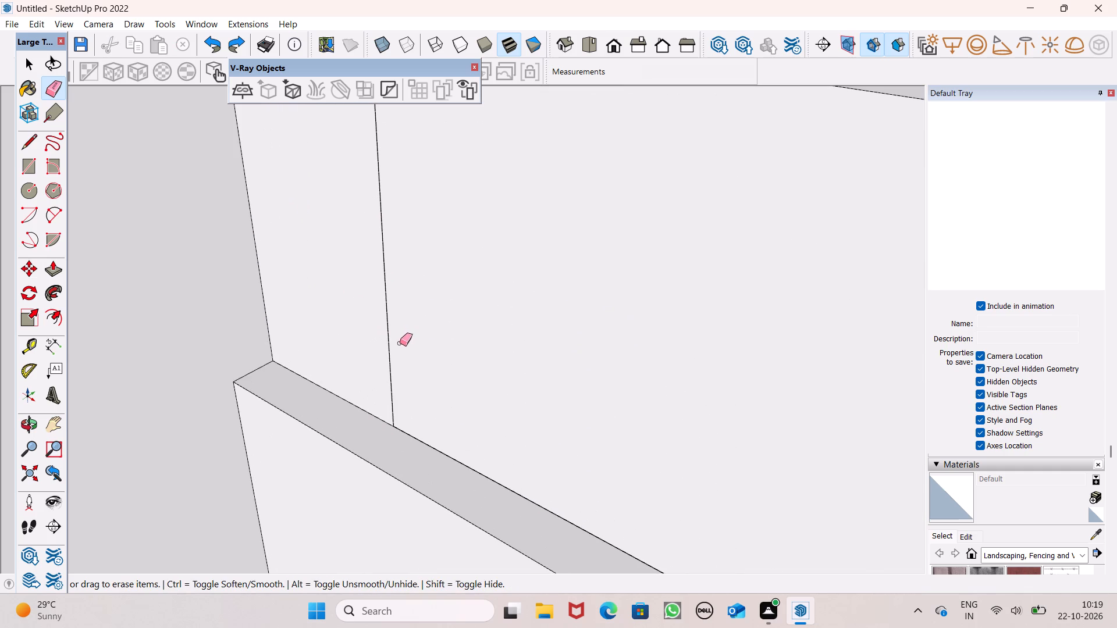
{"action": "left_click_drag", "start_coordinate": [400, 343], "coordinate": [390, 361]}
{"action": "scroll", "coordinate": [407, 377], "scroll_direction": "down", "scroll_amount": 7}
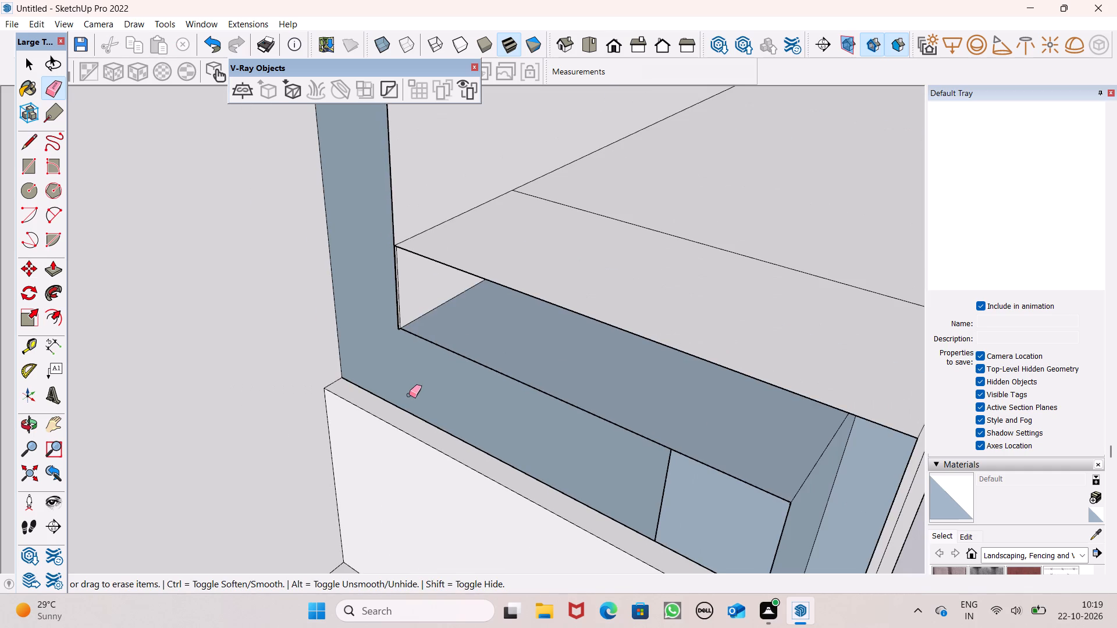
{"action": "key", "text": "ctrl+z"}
Erase the remaining seam lines between the infill and the hanging panel on the front and top faces.
{"action": "scroll", "coordinate": [412, 395], "scroll_direction": "down", "scroll_amount": 9}
{"action": "middle_click_drag", "start_coordinate": [442, 398], "coordinate": [257, 373]}
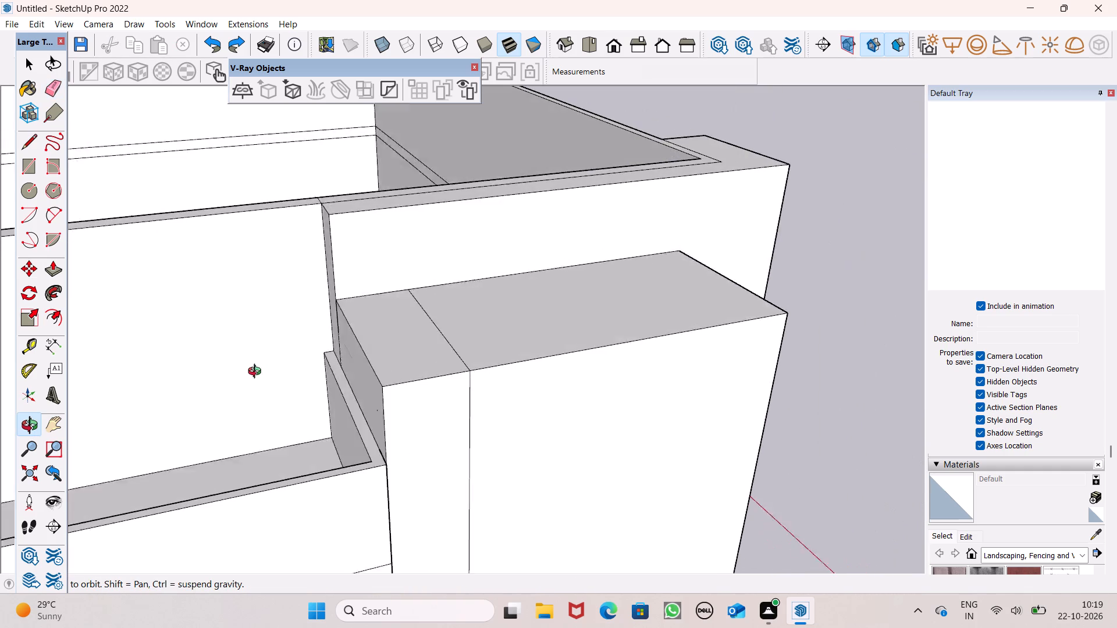
{"action": "middle_click_drag", "start_coordinate": [257, 373], "coordinate": [243, 369]}
{"action": "left_click", "coordinate": [437, 434]}
{"action": "left_click_drag", "start_coordinate": [436, 344], "coordinate": [424, 344]}
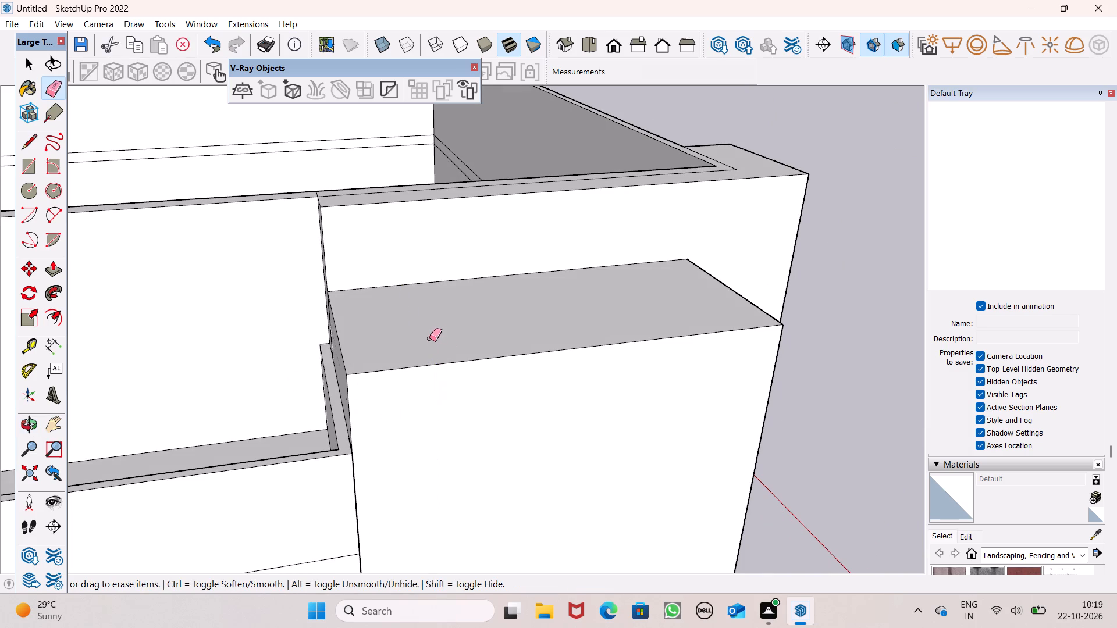
Pull the tall recessed face between the hanging panel and the projecting corner block outward about 1' 7 1/4".
{"action": "scroll", "coordinate": [432, 336], "scroll_direction": "down", "scroll_amount": 6}
{"action": "scroll", "coordinate": [510, 281], "scroll_direction": "down", "scroll_amount": 6}
{"action": "middle_click_drag", "start_coordinate": [493, 341], "coordinate": [695, 221]}
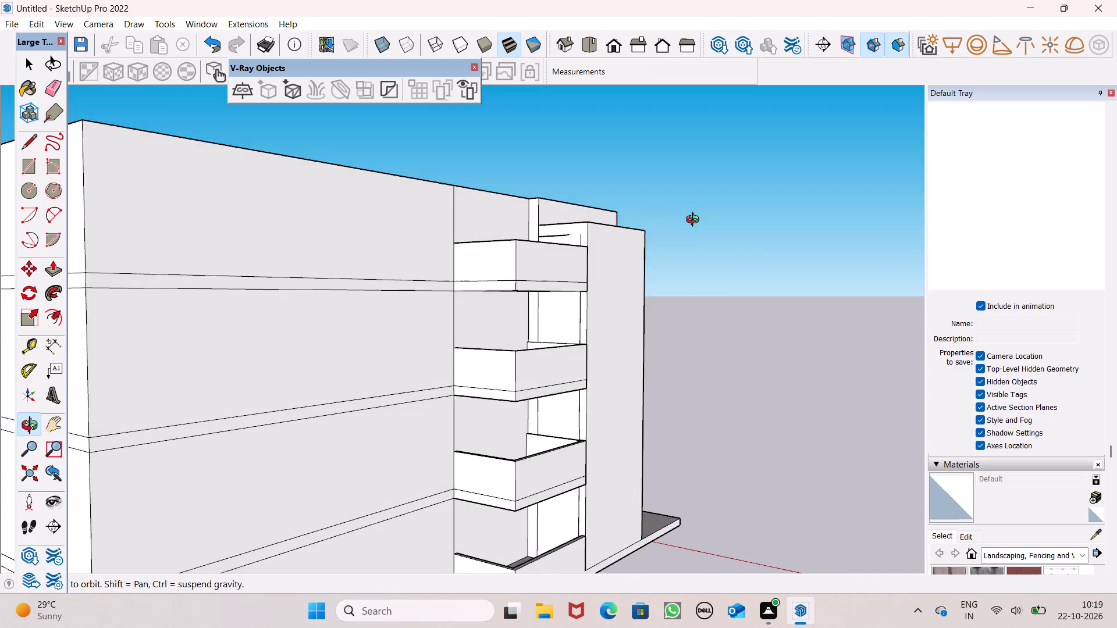
{"action": "middle_click_drag", "start_coordinate": [695, 221], "coordinate": [98, 264]}
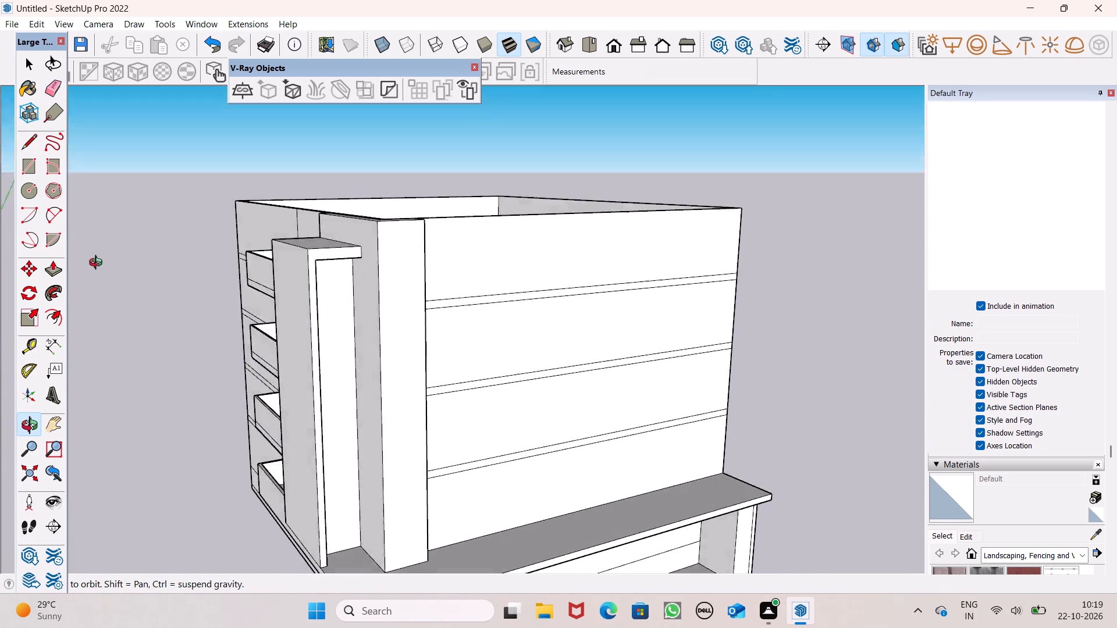
{"action": "middle_click_drag", "start_coordinate": [98, 264], "coordinate": [123, 205]}
{"action": "middle_click", "coordinate": [123, 205]}
{"action": "key", "text": "space"}
{"action": "left_click", "coordinate": [54, 271]}
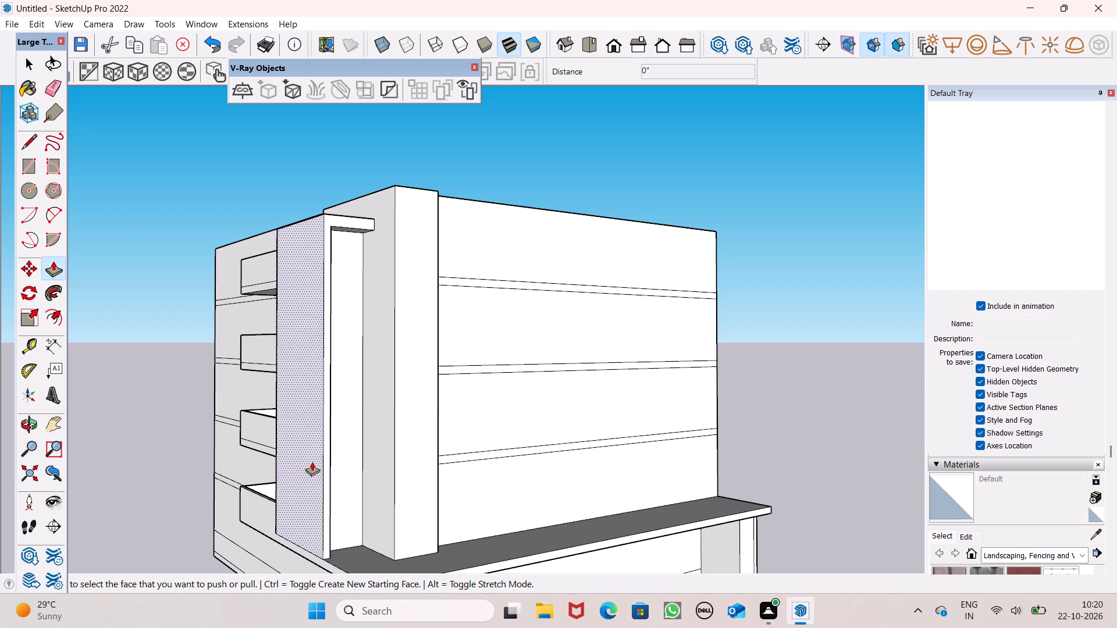
{"action": "scroll", "coordinate": [328, 488], "scroll_direction": "down", "scroll_amount": 2}
{"action": "middle_click_drag", "start_coordinate": [335, 472], "coordinate": [295, 549]}
{"action": "scroll", "coordinate": [306, 541], "scroll_direction": "up", "scroll_amount": 7}
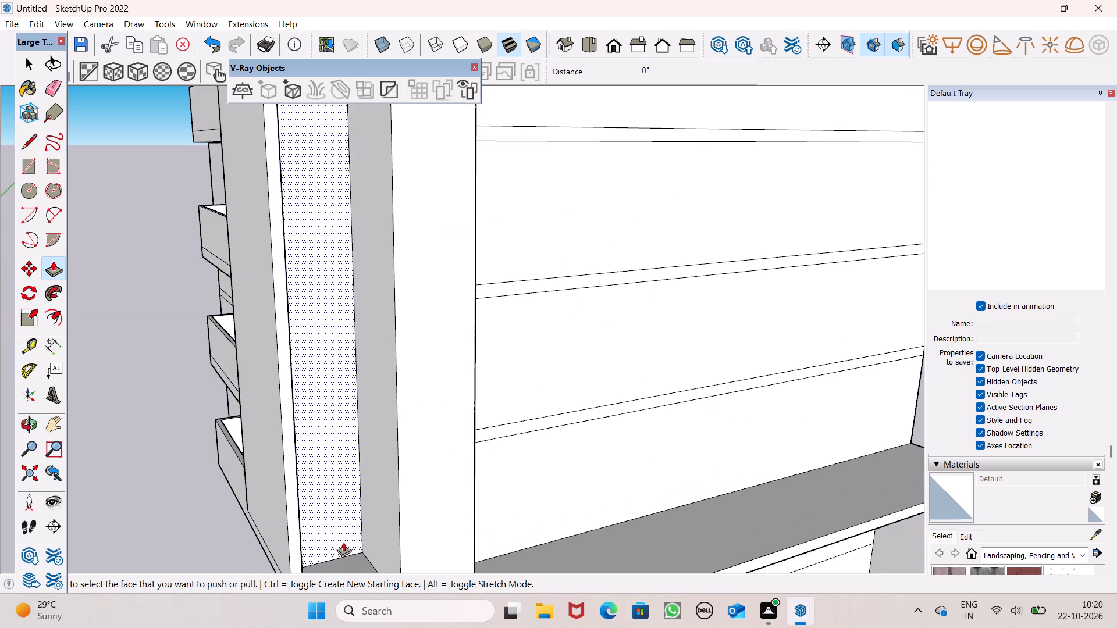
{"action": "left_click_drag", "start_coordinate": [339, 531], "coordinate": [346, 540]}
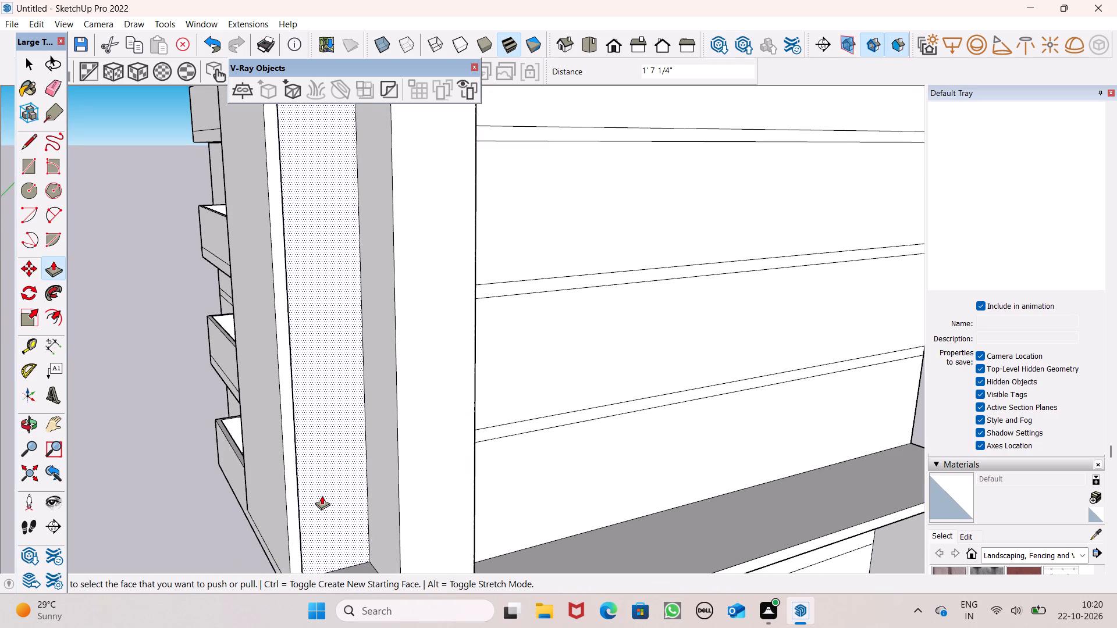
Review the whole building's massing around the hanging panel, corner block, balconies and projecting base slabs.
{"action": "scroll", "coordinate": [398, 347], "scroll_direction": "down", "scroll_amount": 11}
{"action": "middle_click_drag", "start_coordinate": [400, 362], "coordinate": [282, 369]}
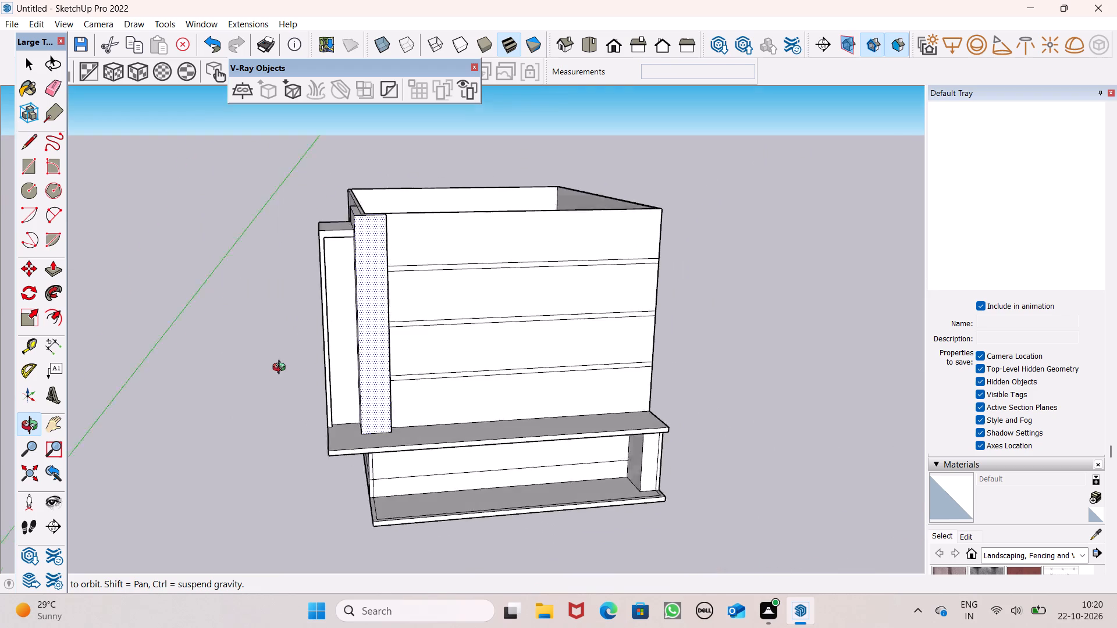
{"action": "middle_click_drag", "start_coordinate": [282, 369], "coordinate": [399, 394]}
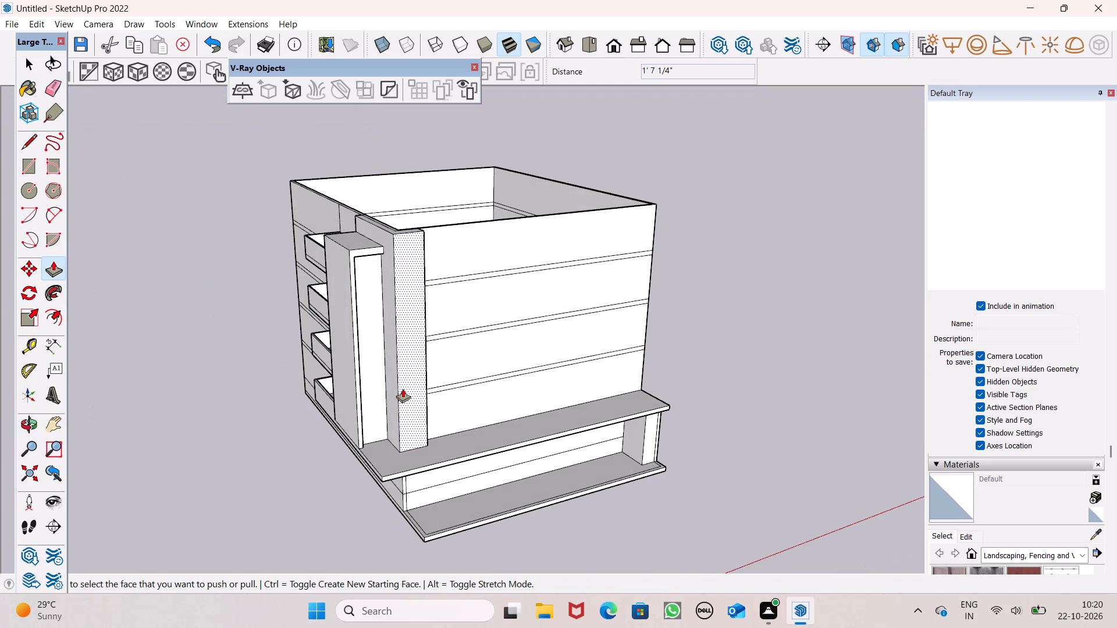
{"action": "scroll", "coordinate": [403, 388], "scroll_direction": "down", "scroll_amount": 2}
{"action": "middle_click_drag", "start_coordinate": [371, 469], "coordinate": [372, 470]}
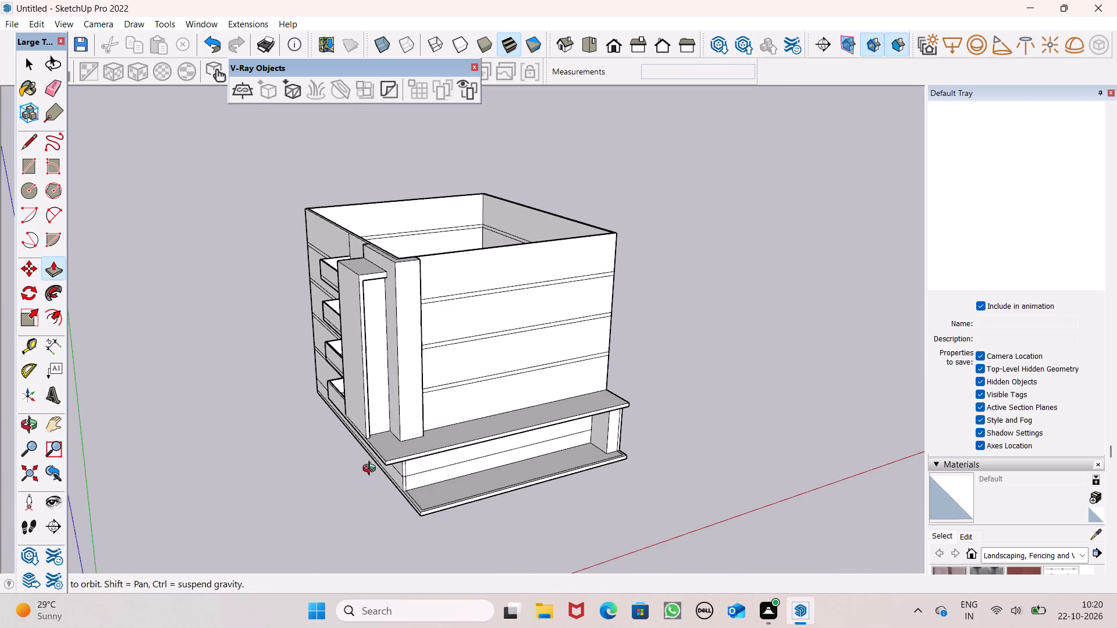
{"action": "middle_click_drag", "start_coordinate": [372, 470], "coordinate": [307, 489]}
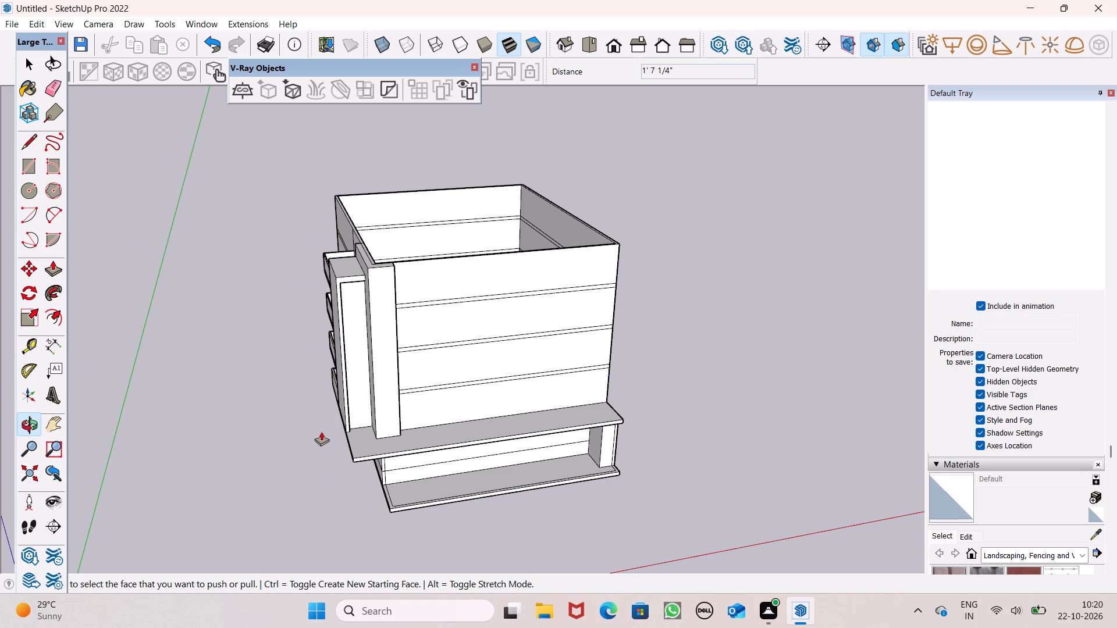
{"action": "middle_click_drag", "start_coordinate": [380, 505], "coordinate": [410, 445]}
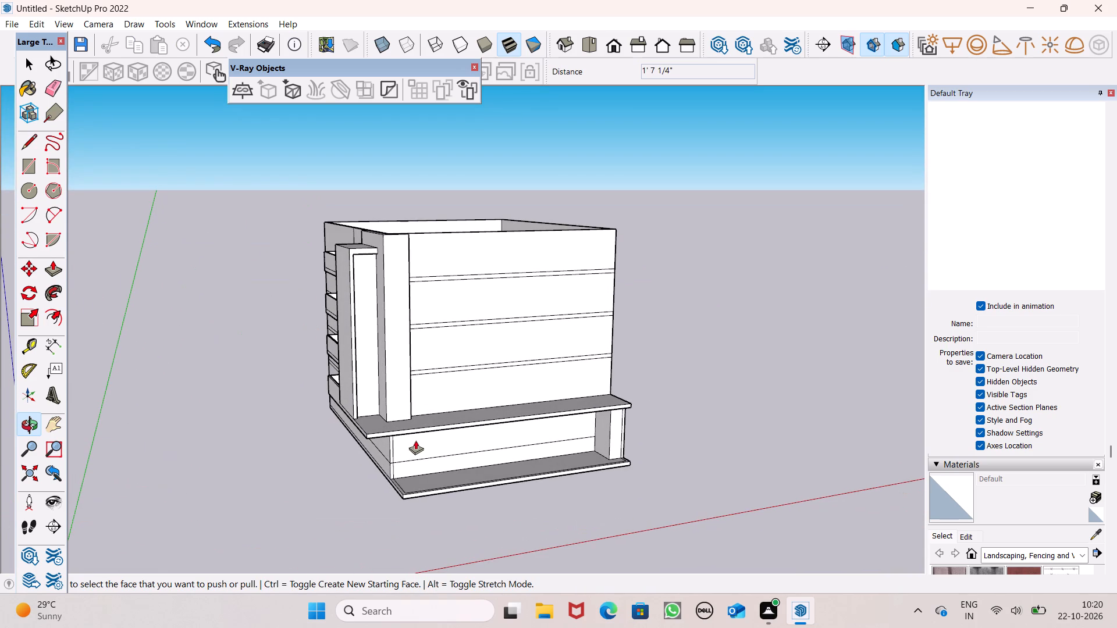
{"action": "key", "text": "space"}
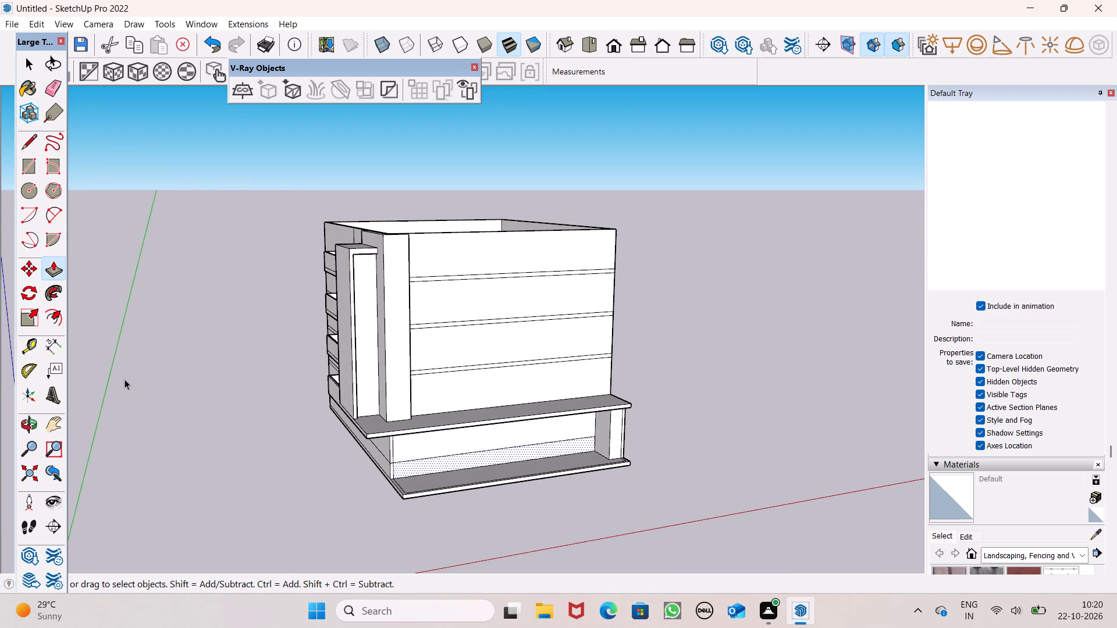
{"action": "scroll", "coordinate": [124, 379], "scroll_direction": "down", "scroll_amount": 2}
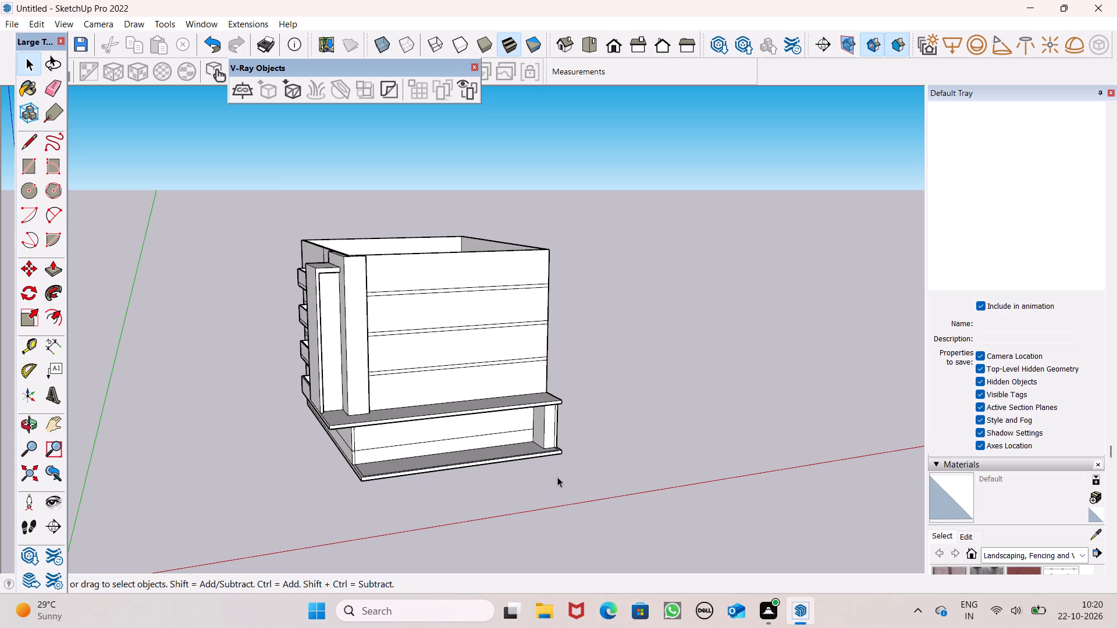
{"action": "scroll", "coordinate": [561, 459], "scroll_direction": "down", "scroll_amount": 3}
{"action": "scroll", "coordinate": [562, 480], "scroll_direction": "up", "scroll_amount": 6}
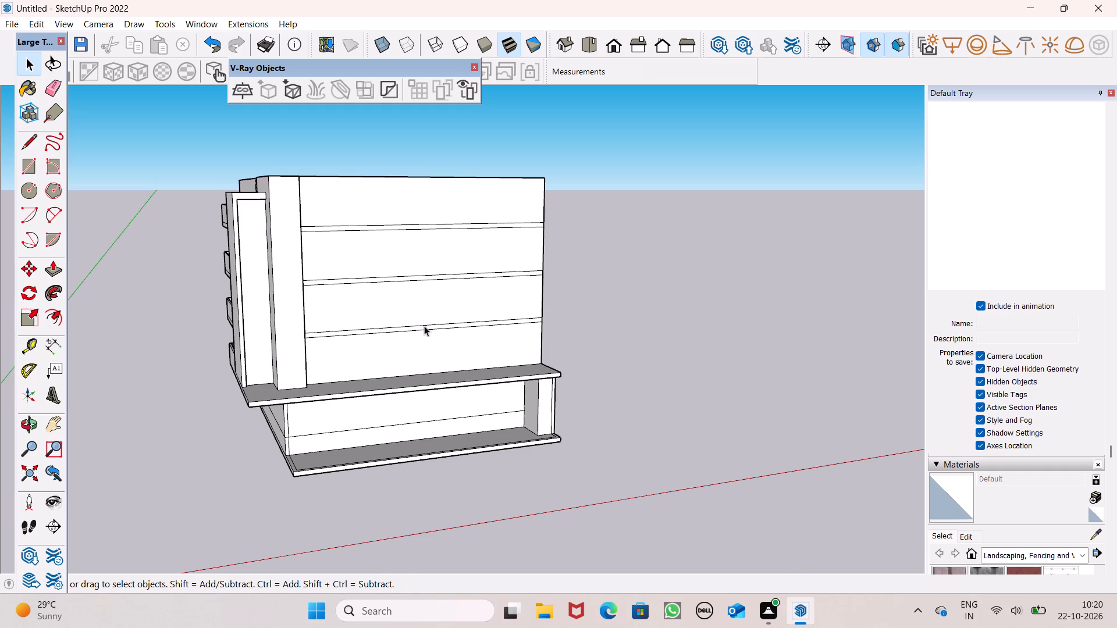
Examine the hanging panel and corner block from both sides, along with the balconies and the plain front wall.
{"action": "scroll", "coordinate": [396, 323], "scroll_direction": "up", "scroll_amount": 3}
{"action": "scroll", "coordinate": [163, 311], "scroll_direction": "down", "scroll_amount": 5}
{"action": "middle_click_drag", "start_coordinate": [168, 325], "coordinate": [240, 351]}
{"action": "scroll", "coordinate": [240, 351], "scroll_direction": "up", "scroll_amount": 1}
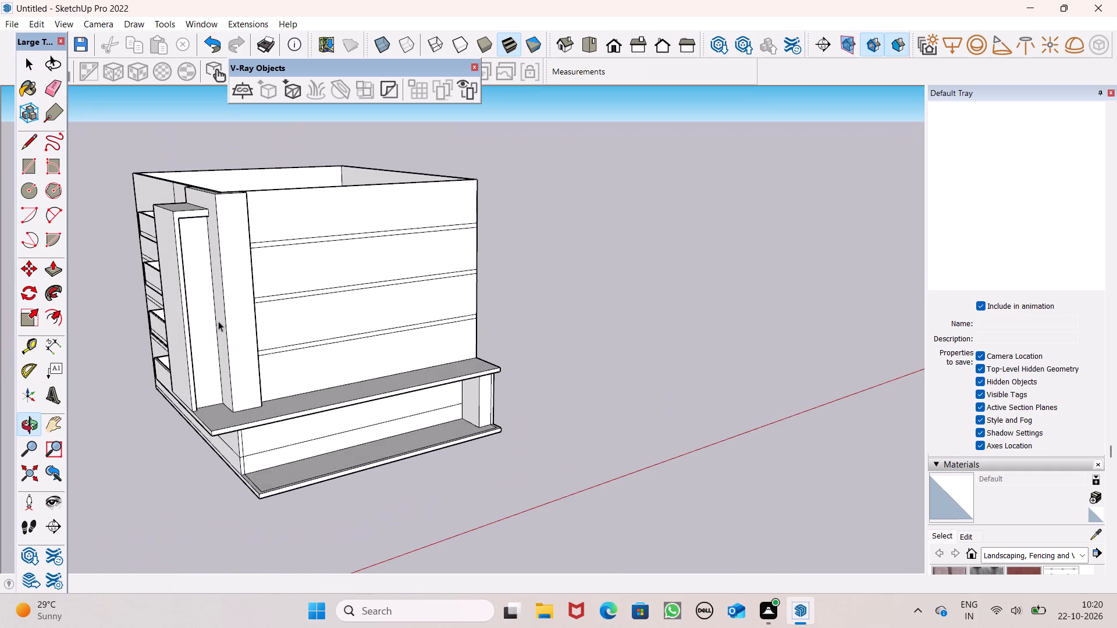
{"action": "scroll", "coordinate": [187, 222], "scroll_direction": "up", "scroll_amount": 4}
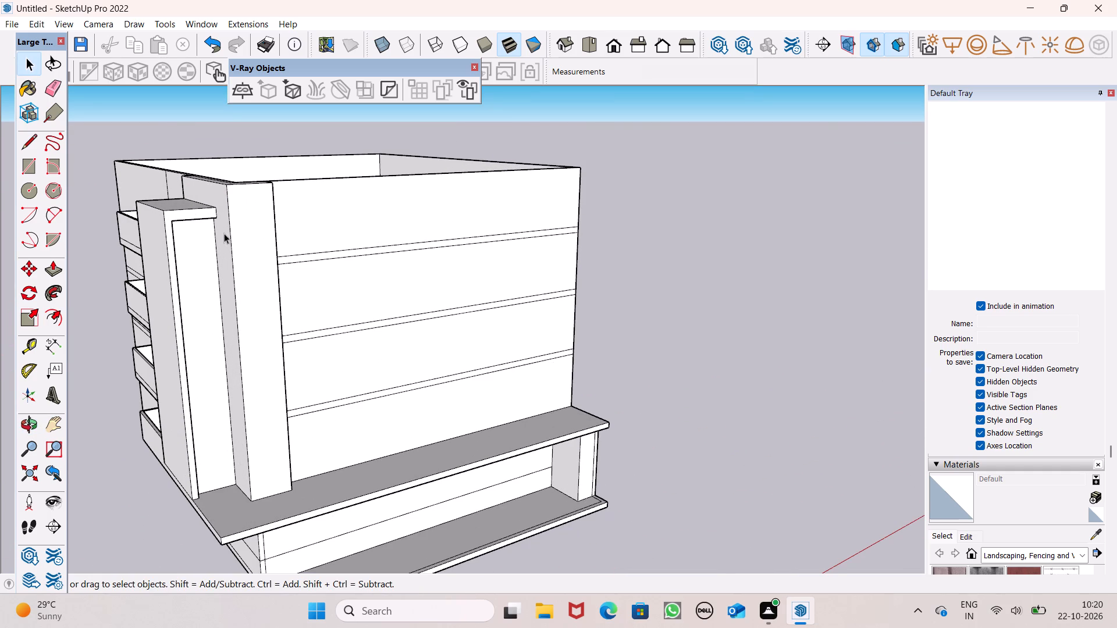
{"action": "middle_click_drag", "start_coordinate": [225, 241], "coordinate": [342, 250]}
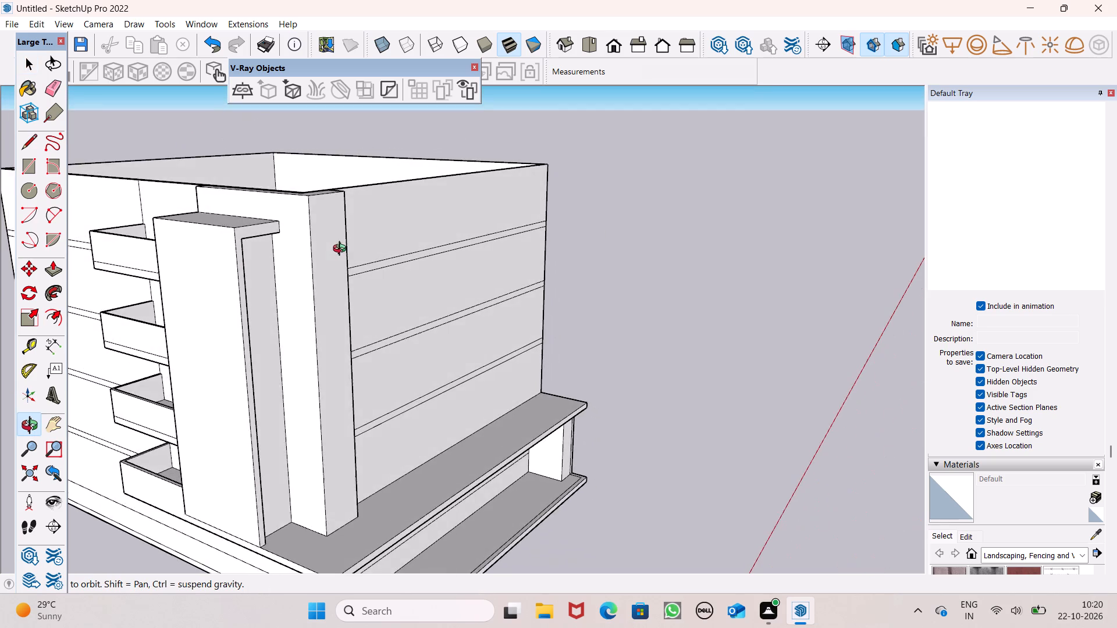
{"action": "middle_click_drag", "start_coordinate": [342, 250], "coordinate": [357, 288]}
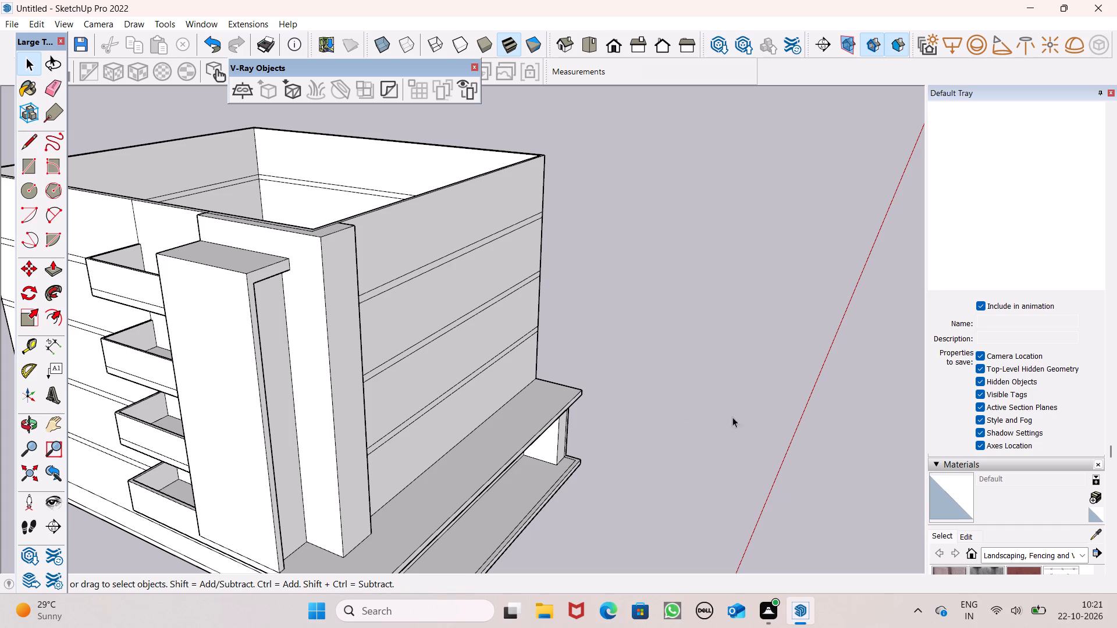
{"action": "scroll", "coordinate": [831, 437], "scroll_direction": "down", "scroll_amount": 3}
{"action": "scroll", "coordinate": [757, 394], "scroll_direction": "down", "scroll_amount": 3}
{"action": "middle_click_drag", "start_coordinate": [760, 405], "coordinate": [1061, 352]}
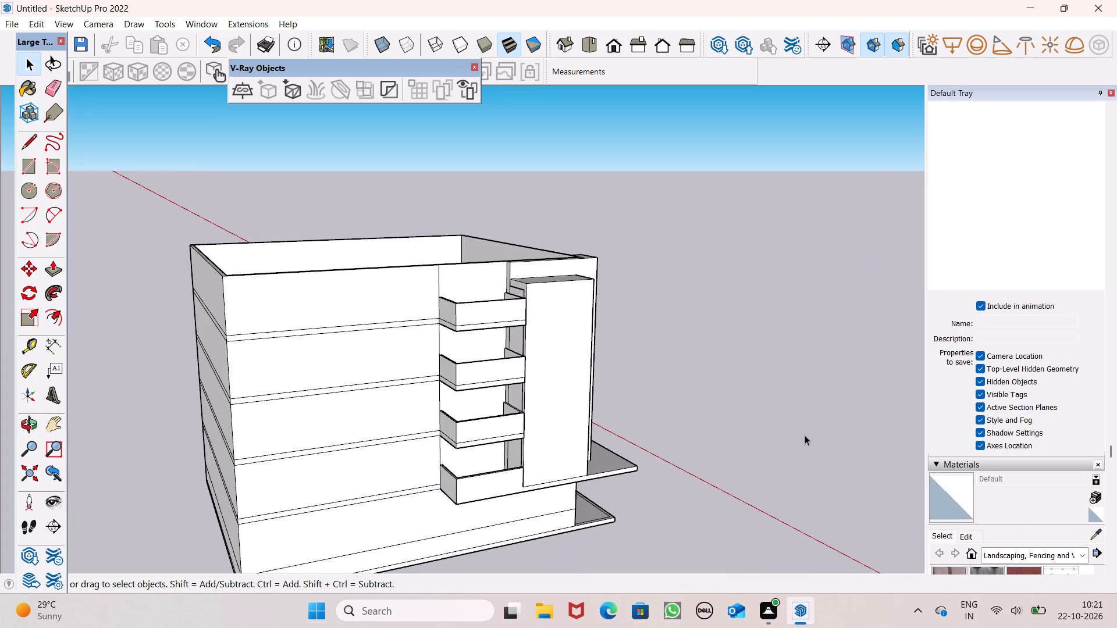
{"action": "scroll", "coordinate": [805, 435], "scroll_direction": "down", "scroll_amount": 2}
{"action": "middle_click_drag", "start_coordinate": [780, 425], "coordinate": [684, 400]}
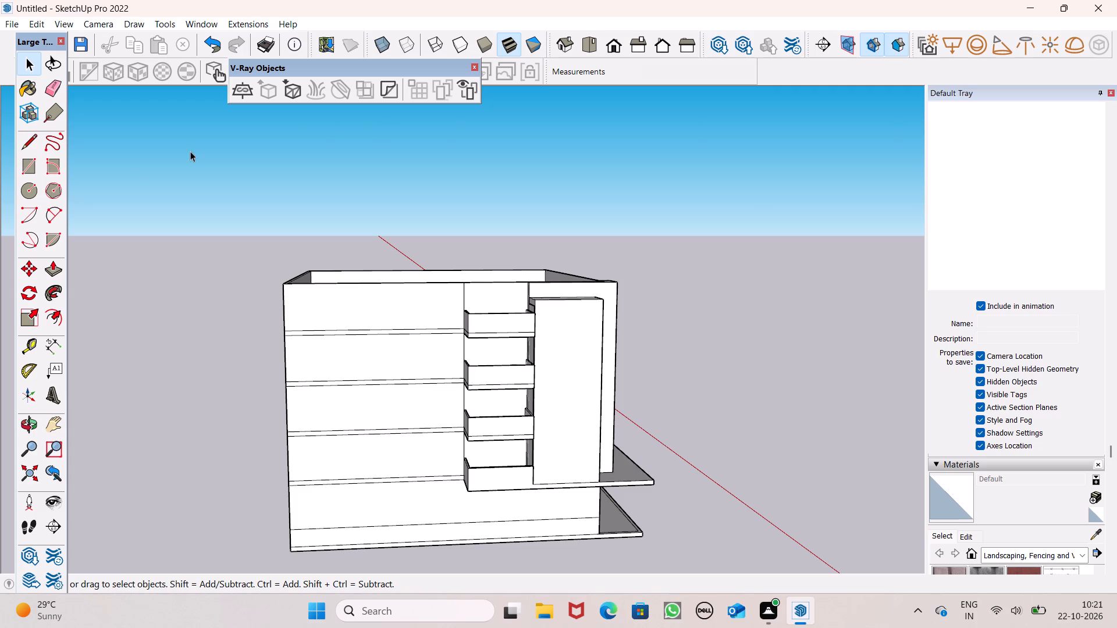
Draw a 44' vertical line down the plain front wall from its top edge to the lower line of the lowest floor band, near the far corner.
{"action": "left_click", "coordinate": [35, 144]}
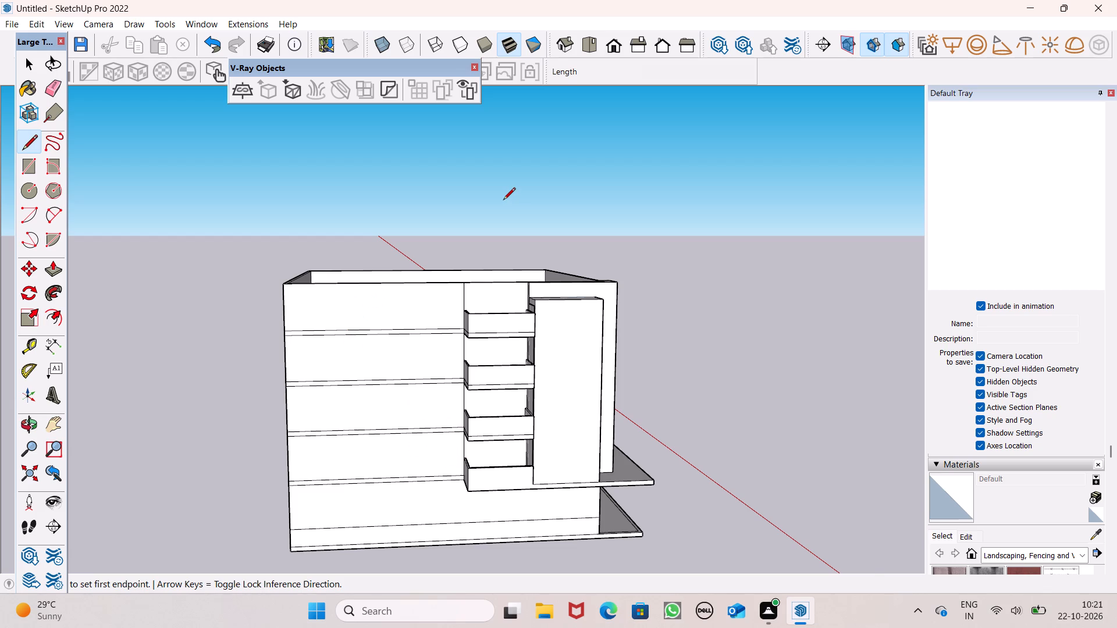
{"action": "scroll", "coordinate": [503, 201], "scroll_direction": "down", "scroll_amount": 2}
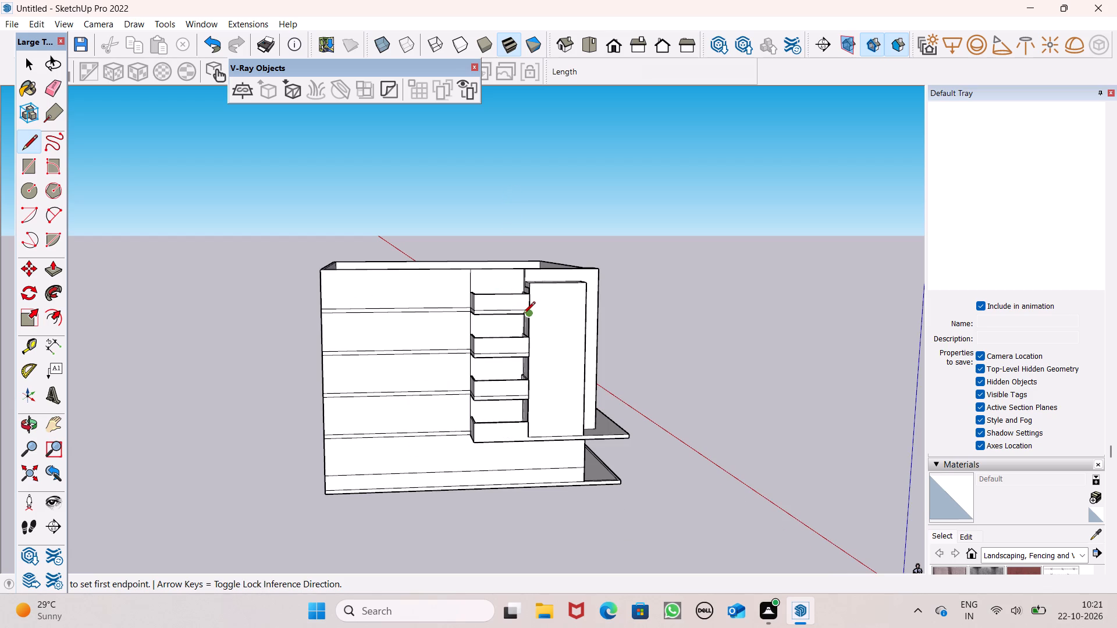
{"action": "scroll", "coordinate": [365, 287], "scroll_direction": "up", "scroll_amount": 4}
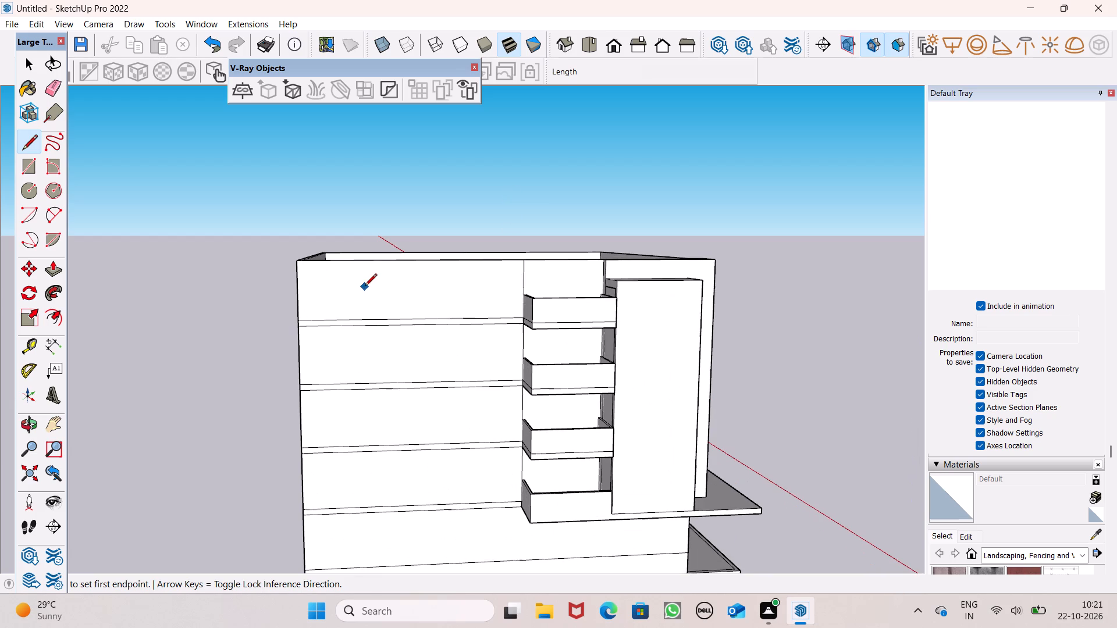
{"action": "scroll", "coordinate": [361, 256], "scroll_direction": "down", "scroll_amount": 1}
{"action": "scroll", "coordinate": [494, 249], "scroll_direction": "down", "scroll_amount": 1}
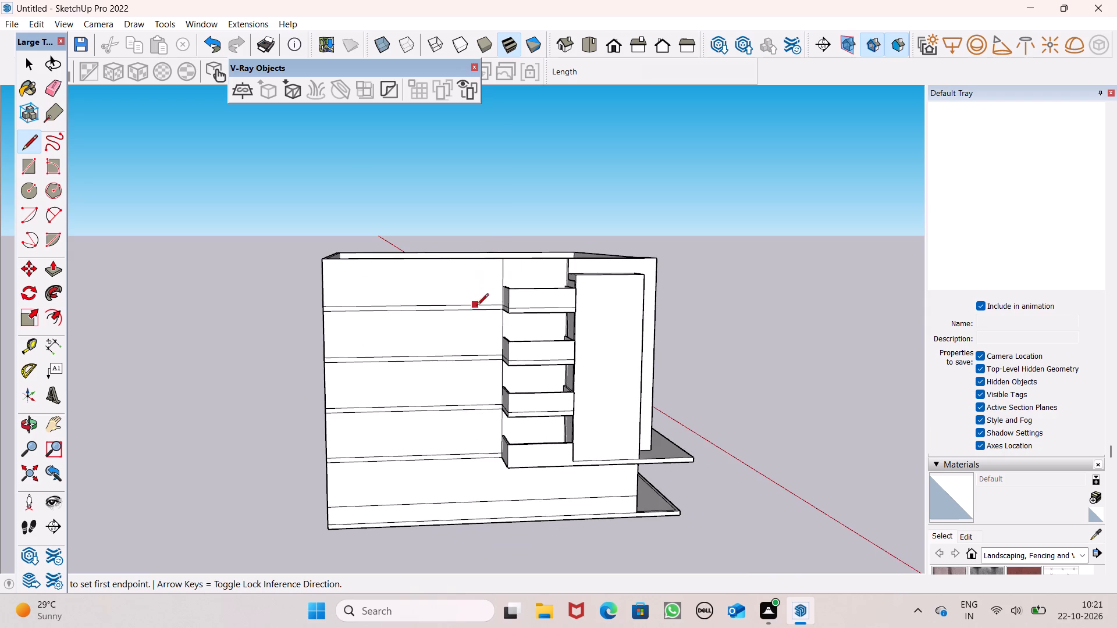
{"action": "middle_click_drag", "start_coordinate": [482, 298], "coordinate": [415, 326]}
{"action": "middle_click", "coordinate": [376, 333]}
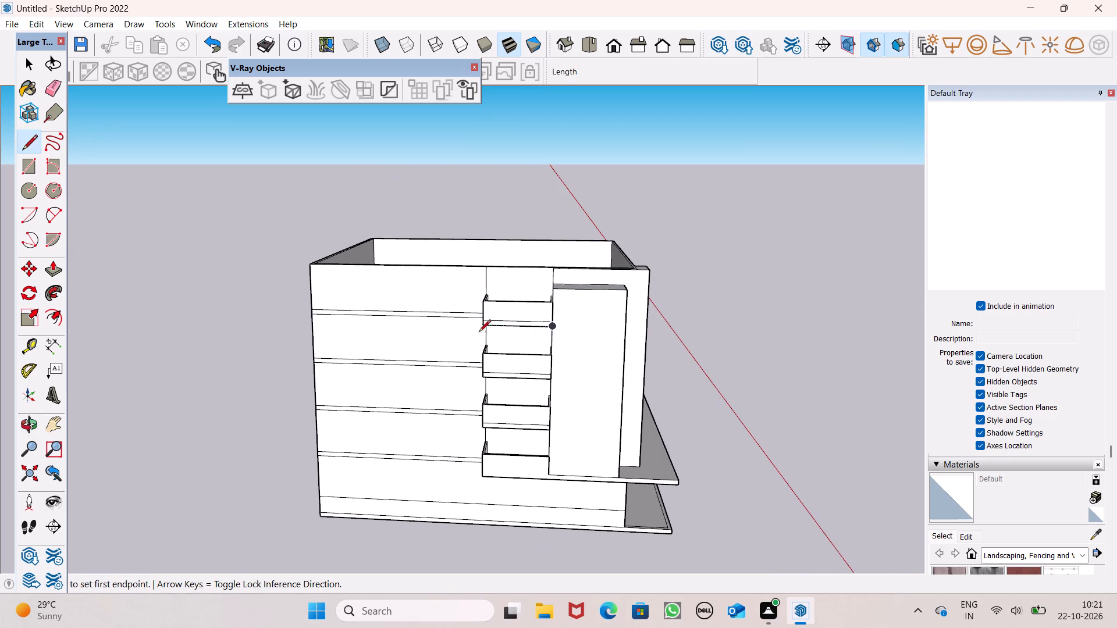
{"action": "scroll", "coordinate": [397, 337], "scroll_direction": "down", "scroll_amount": 2}
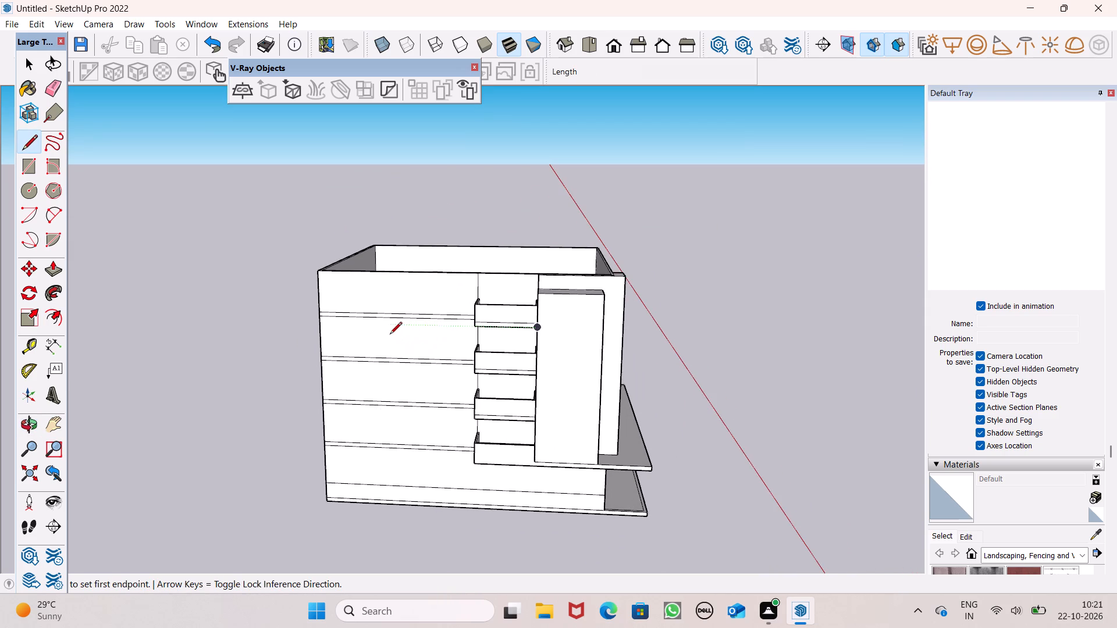
{"action": "middle_click_drag", "start_coordinate": [318, 348], "coordinate": [354, 326]}
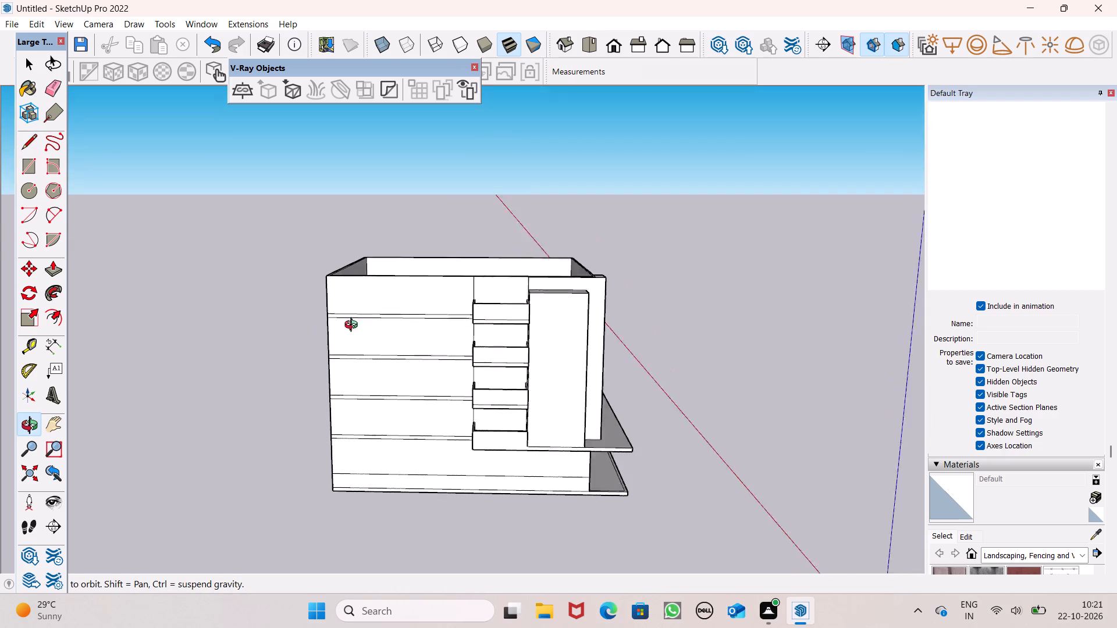
{"action": "middle_click_drag", "start_coordinate": [354, 326], "coordinate": [395, 311]}
{"action": "scroll", "coordinate": [373, 284], "scroll_direction": "up", "scroll_amount": 4}
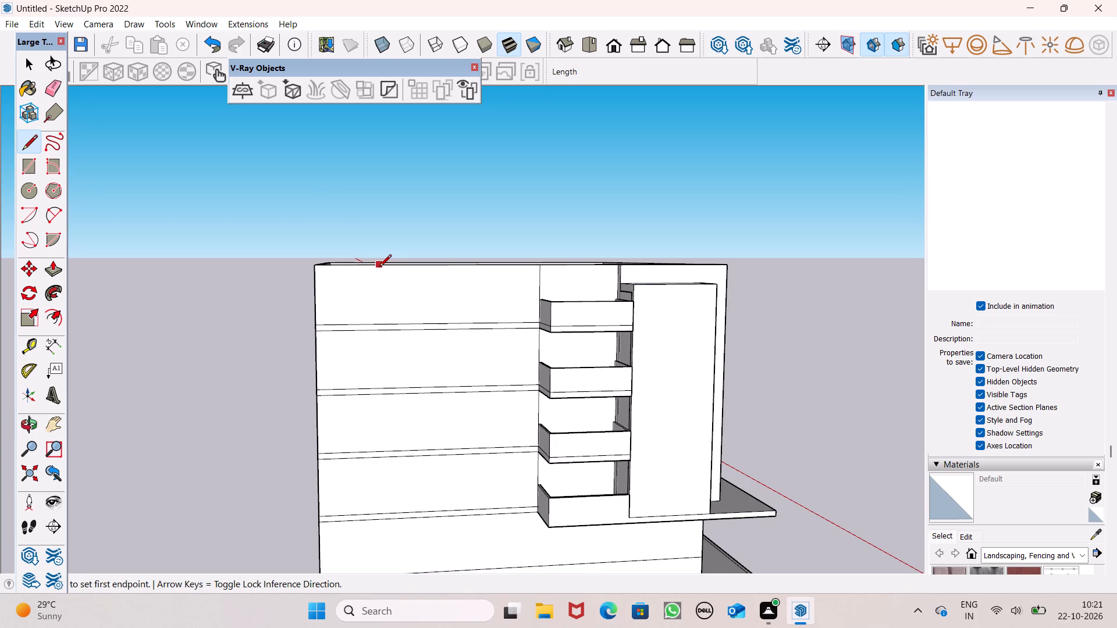
{"action": "left_click", "coordinate": [378, 267]}
{"action": "scroll", "coordinate": [397, 319], "scroll_direction": "down", "scroll_amount": 2}
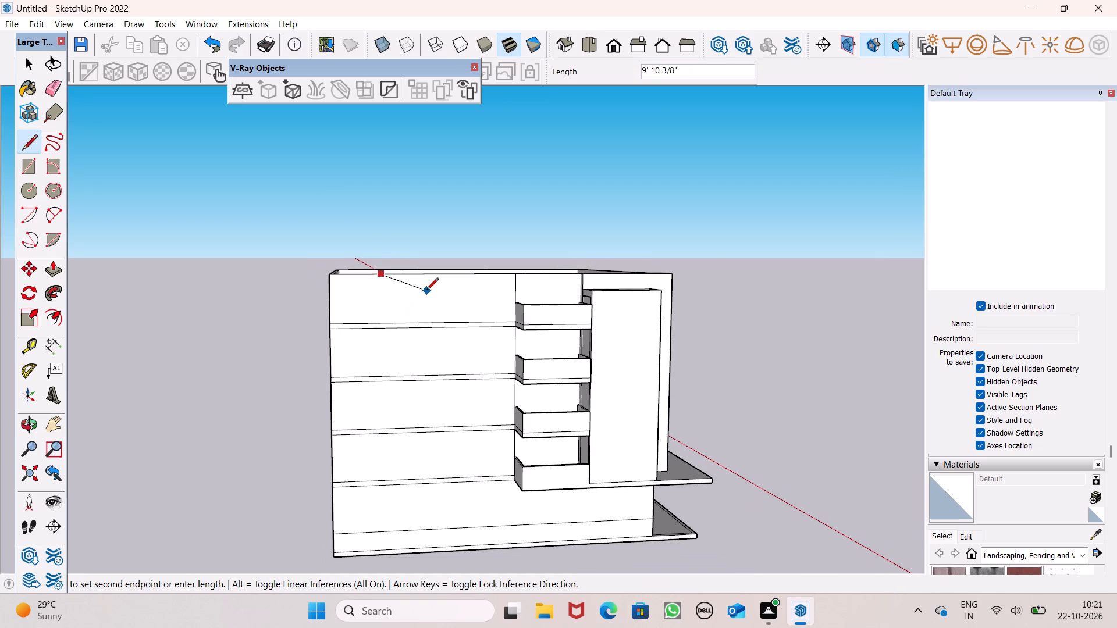
{"action": "scroll", "coordinate": [389, 332], "scroll_direction": "down", "scroll_amount": 1}
{"action": "scroll", "coordinate": [383, 463], "scroll_direction": "up", "scroll_amount": 6}
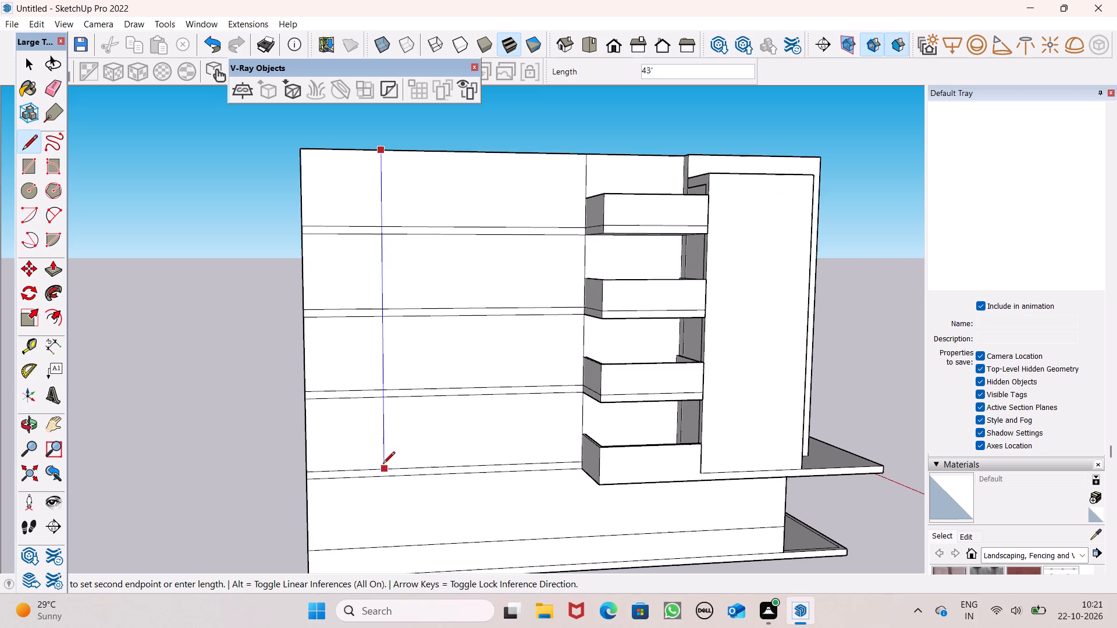
{"action": "scroll", "coordinate": [382, 469], "scroll_direction": "up", "scroll_amount": 5}
{"action": "left_click", "coordinate": [383, 478]}
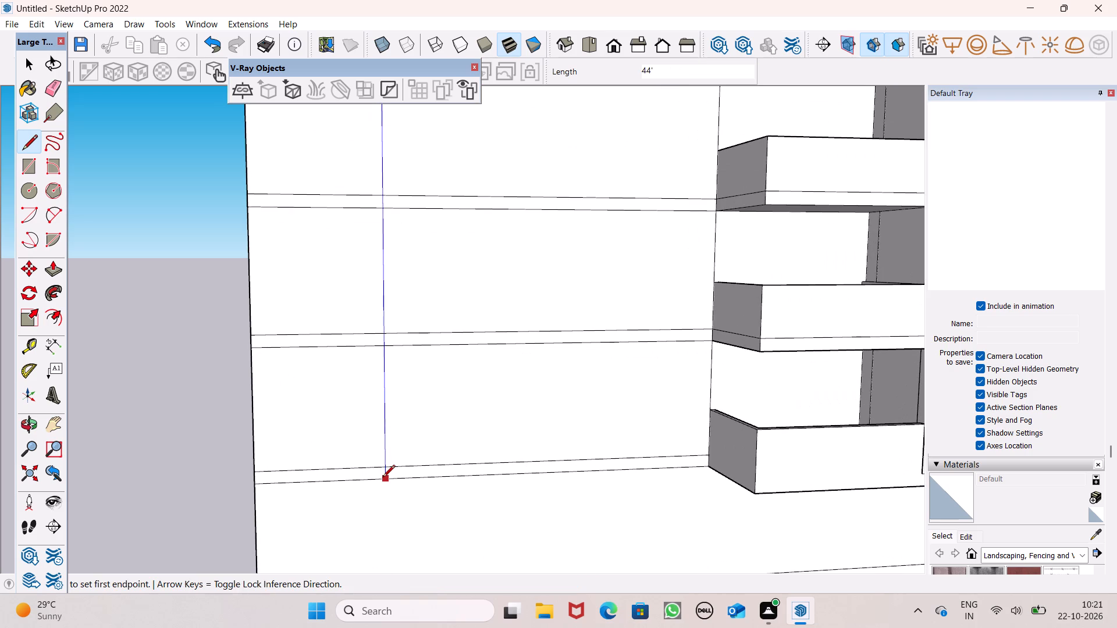
Draw a second 44' vertical line parallel to the first, slightly nearer the balconies, ending at the same lowest floor band.
{"action": "scroll", "coordinate": [312, 452], "scroll_direction": "down", "scroll_amount": 7}
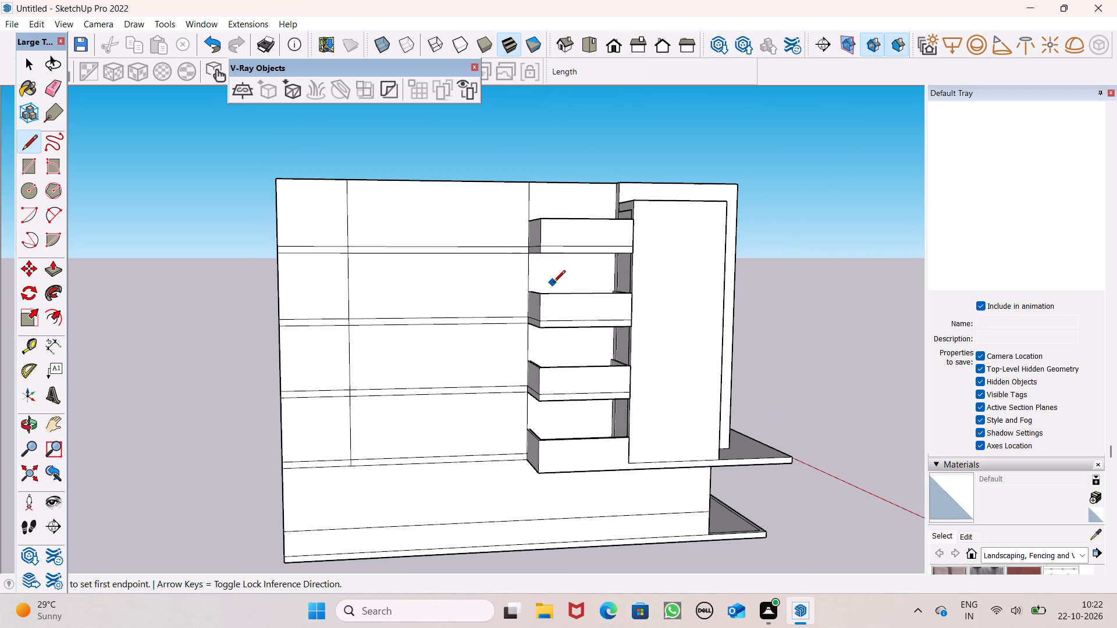
{"action": "left_click", "coordinate": [375, 183]}
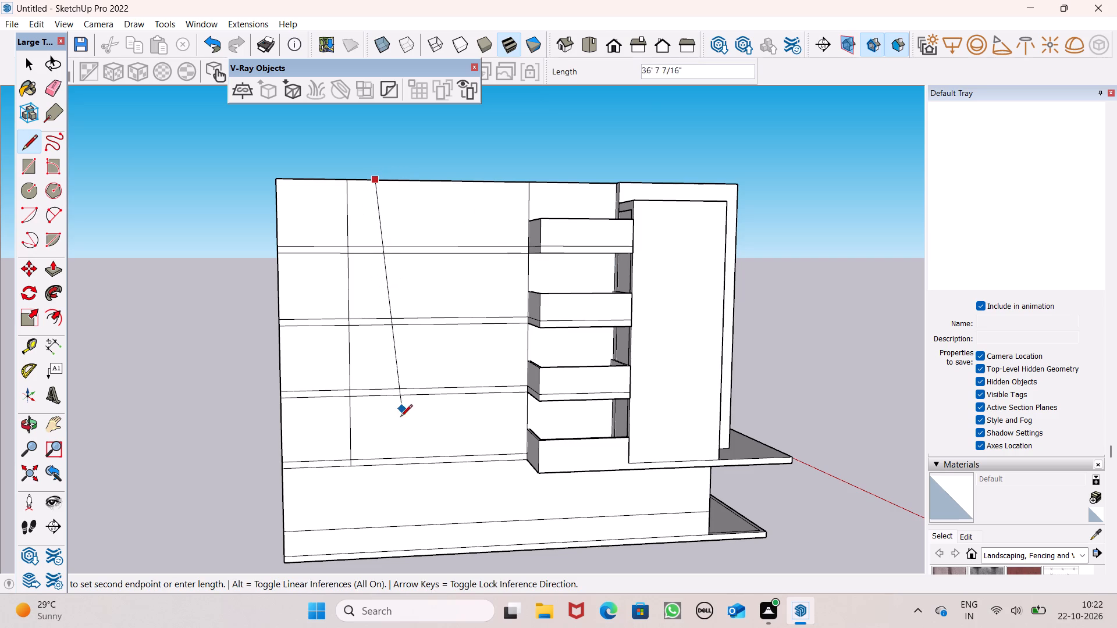
{"action": "left_click", "coordinate": [374, 466]}
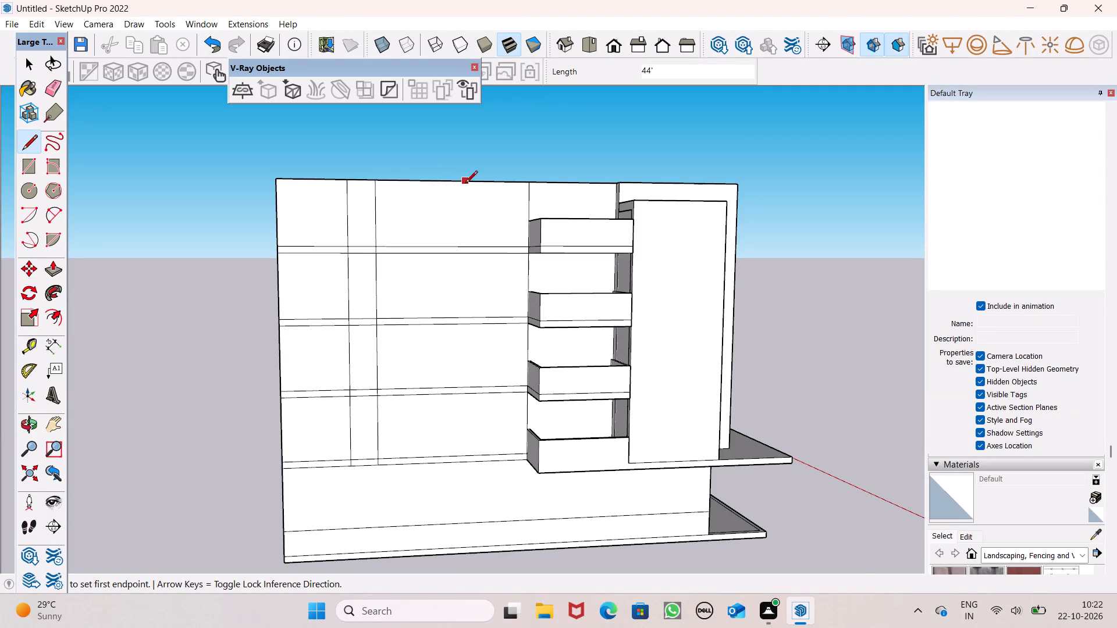
Pull the thin base band of the side wall at the far corner outward 20', and push its edge back 1' 1 7/16".
{"action": "scroll", "coordinate": [465, 184], "scroll_direction": "down", "scroll_amount": 7}
{"action": "middle_click_drag", "start_coordinate": [281, 465], "coordinate": [762, 534]}
{"action": "scroll", "coordinate": [762, 524], "scroll_direction": "up", "scroll_amount": 1}
{"action": "scroll", "coordinate": [643, 422], "scroll_direction": "down", "scroll_amount": 1}
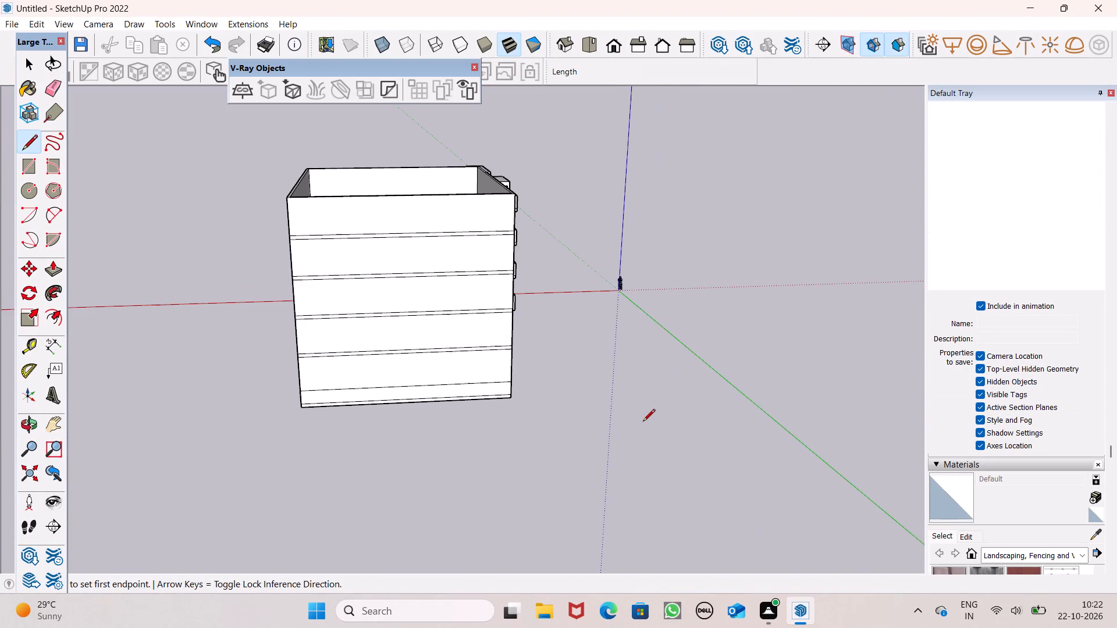
{"action": "key", "text": "space"}
{"action": "scroll", "coordinate": [473, 380], "scroll_direction": "down", "scroll_amount": 2}
{"action": "middle_click_drag", "start_coordinate": [547, 427], "coordinate": [311, 495]}
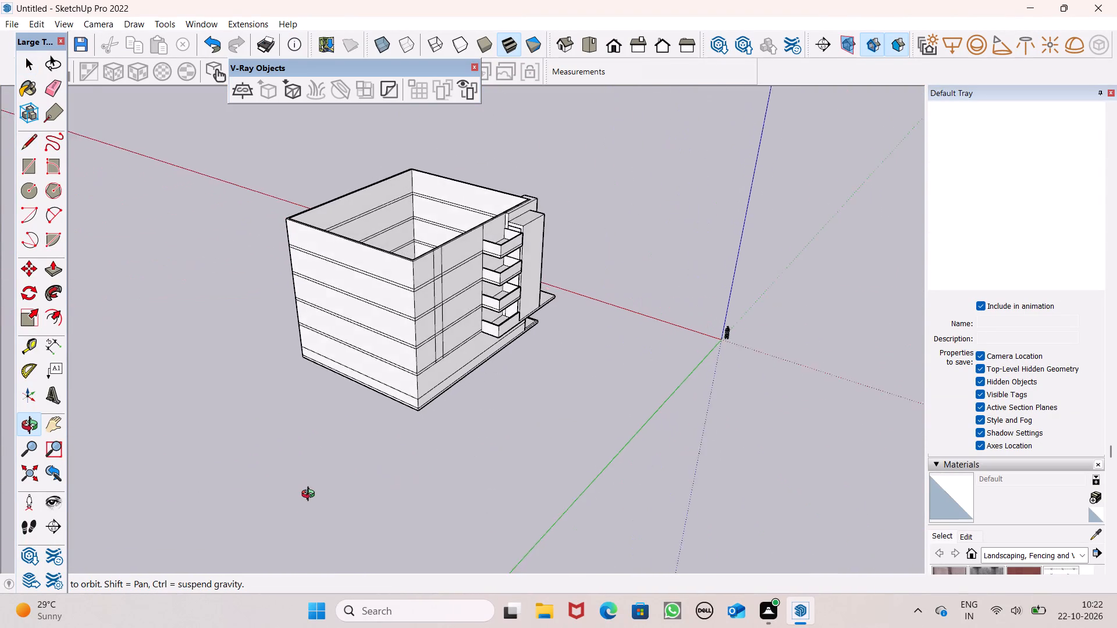
{"action": "middle_click_drag", "start_coordinate": [311, 495], "coordinate": [279, 515]}
{"action": "left_click_drag", "start_coordinate": [52, 270], "coordinate": [69, 274]}
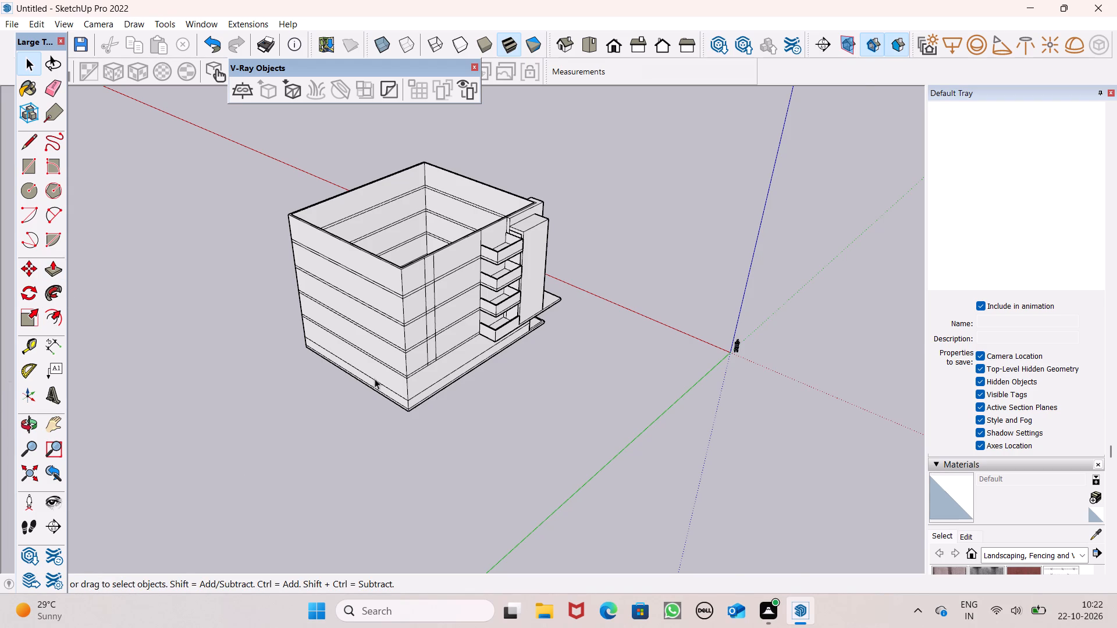
{"action": "scroll", "coordinate": [437, 395], "scroll_direction": "up", "scroll_amount": 6}
{"action": "scroll", "coordinate": [358, 414], "scroll_direction": "down", "scroll_amount": 3}
{"action": "middle_click_drag", "start_coordinate": [379, 415], "coordinate": [481, 368]}
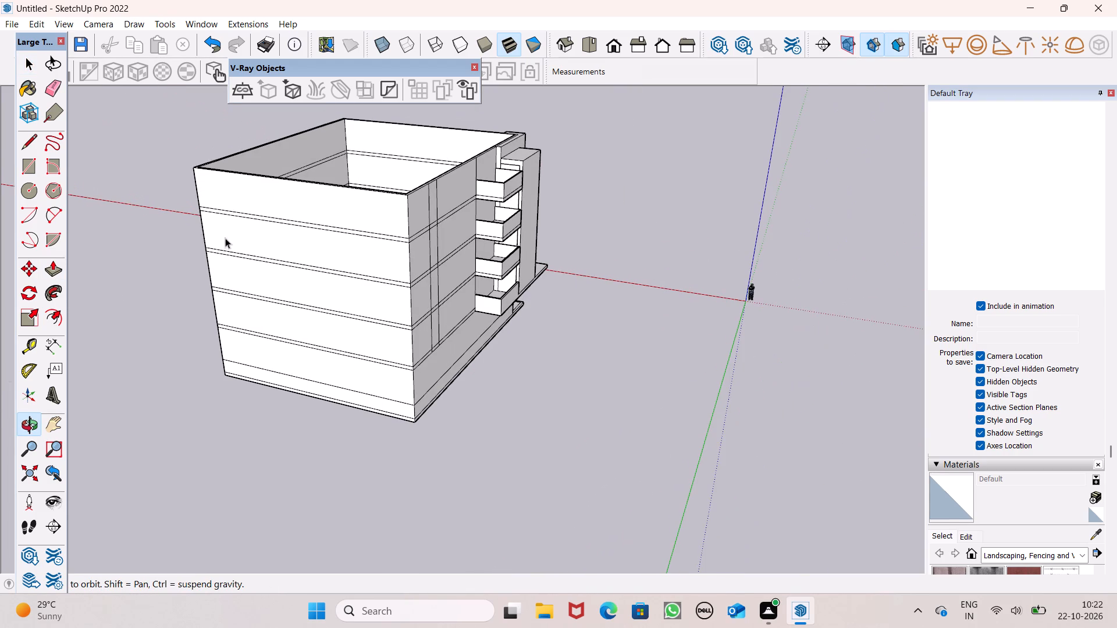
{"action": "left_click", "coordinate": [49, 272]}
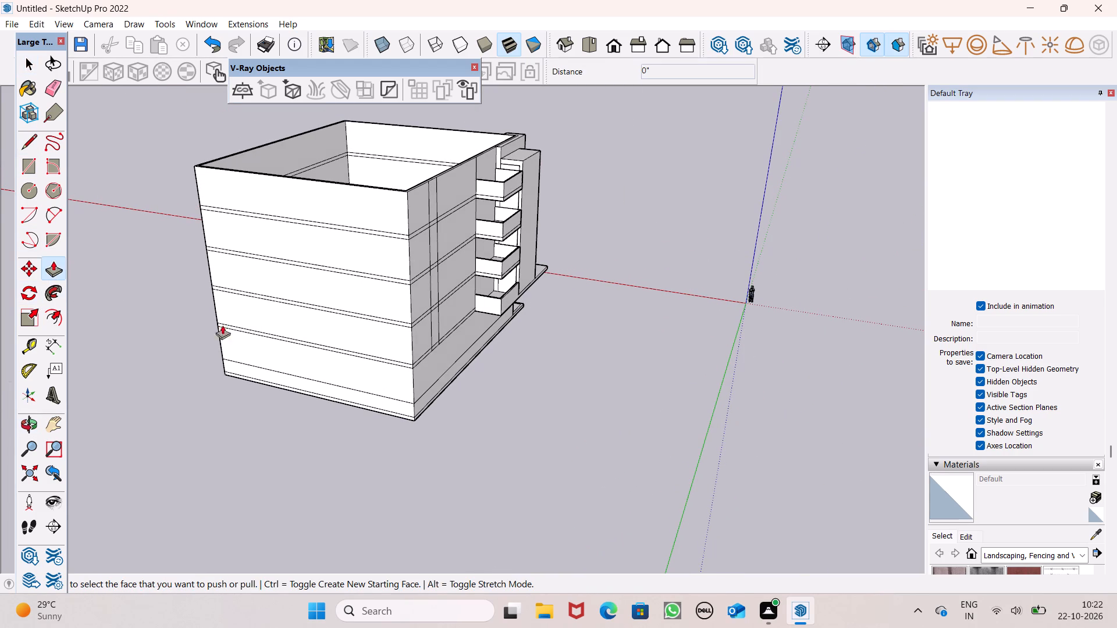
{"action": "middle_click_drag", "start_coordinate": [298, 377], "coordinate": [364, 354]}
{"action": "scroll", "coordinate": [298, 378], "scroll_direction": "up", "scroll_amount": 1}
{"action": "scroll", "coordinate": [405, 418], "scroll_direction": "up", "scroll_amount": 4}
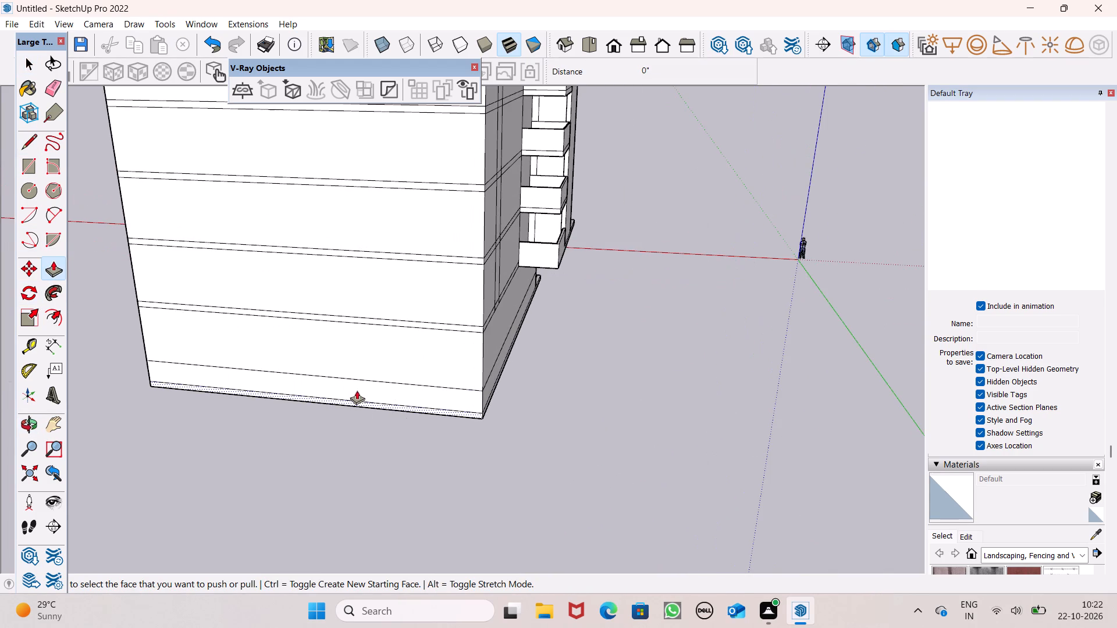
{"action": "left_click_drag", "start_coordinate": [414, 411], "coordinate": [414, 418]}
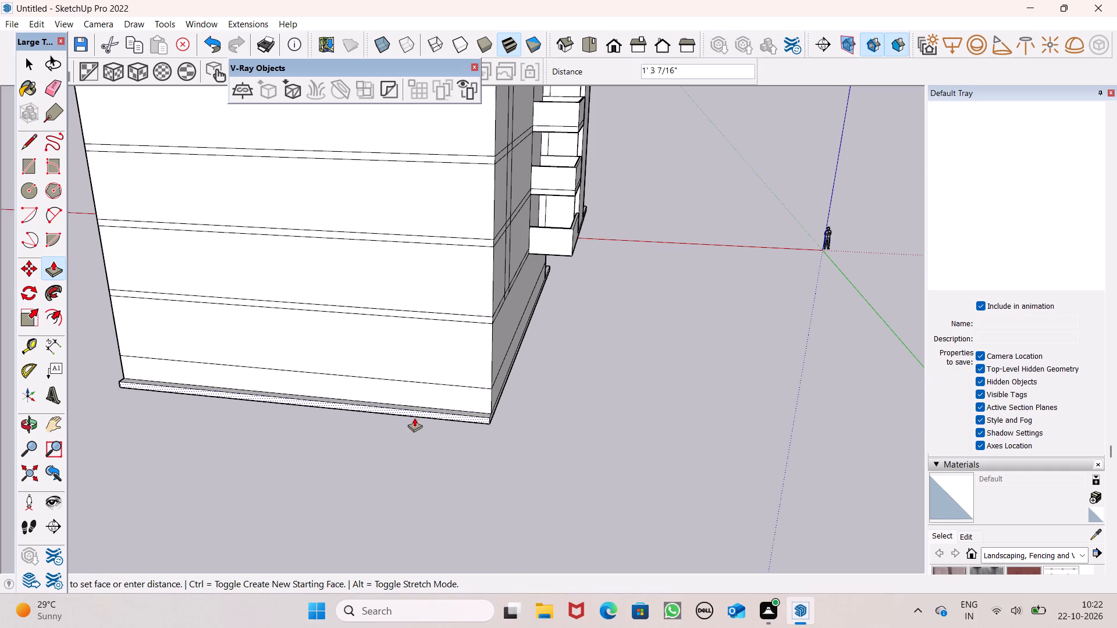
{"action": "left_click_drag", "start_coordinate": [414, 418], "coordinate": [385, 488]}
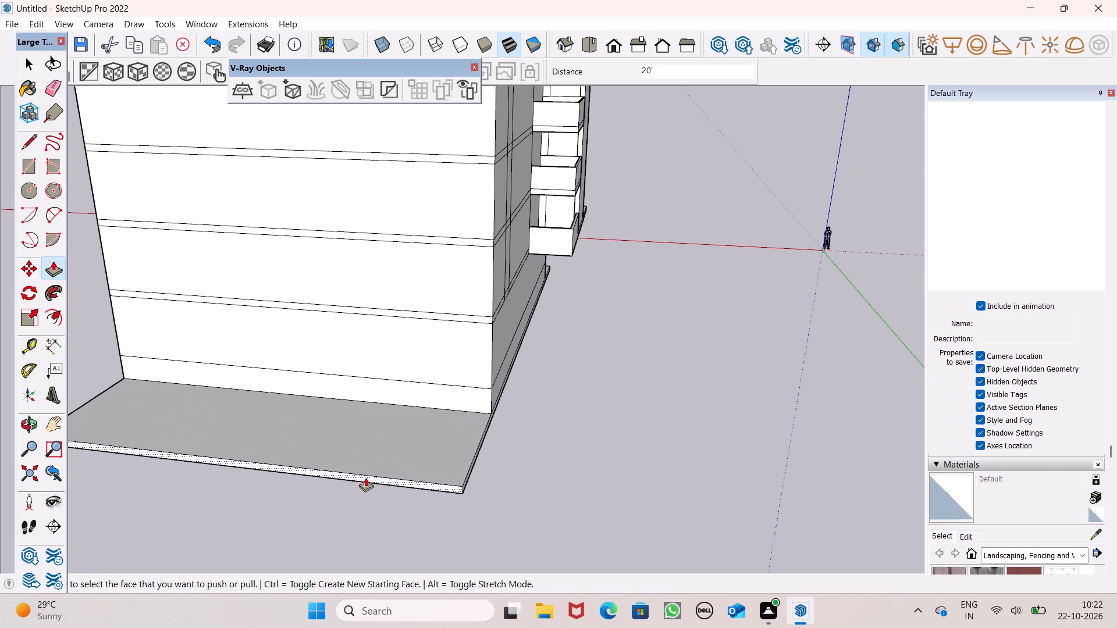
{"action": "left_click_drag", "start_coordinate": [365, 477], "coordinate": [376, 477]}
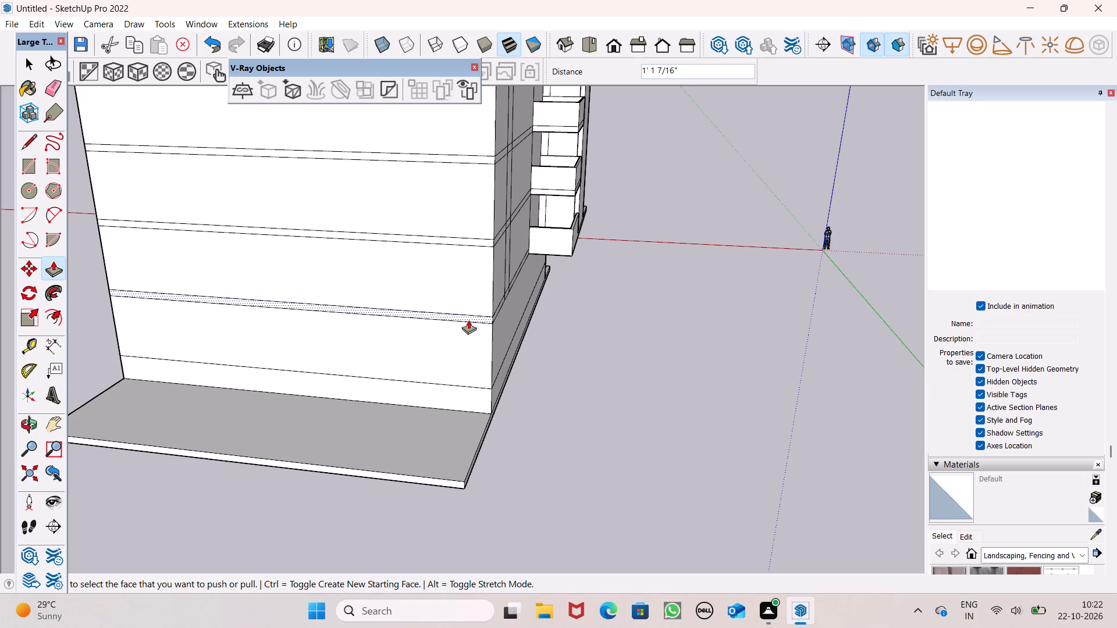
Pull the first floor band above that base slab outward 18' 10 9/16", aligning its edge with the slab below.
{"action": "left_click_drag", "start_coordinate": [468, 320], "coordinate": [455, 352]}
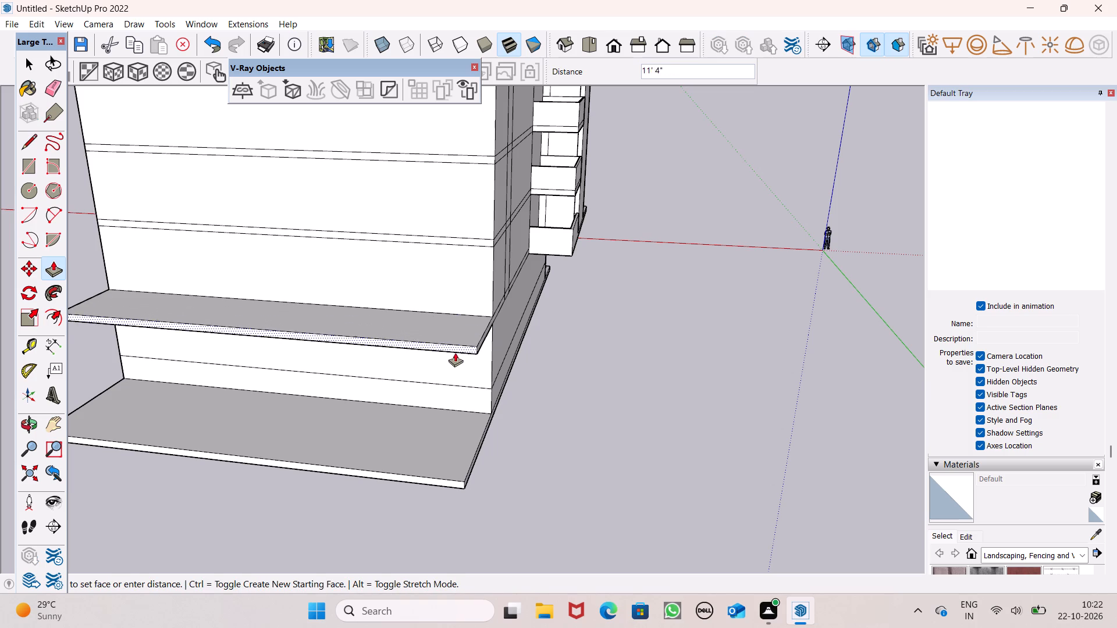
{"action": "left_click_drag", "start_coordinate": [455, 352], "coordinate": [459, 458]}
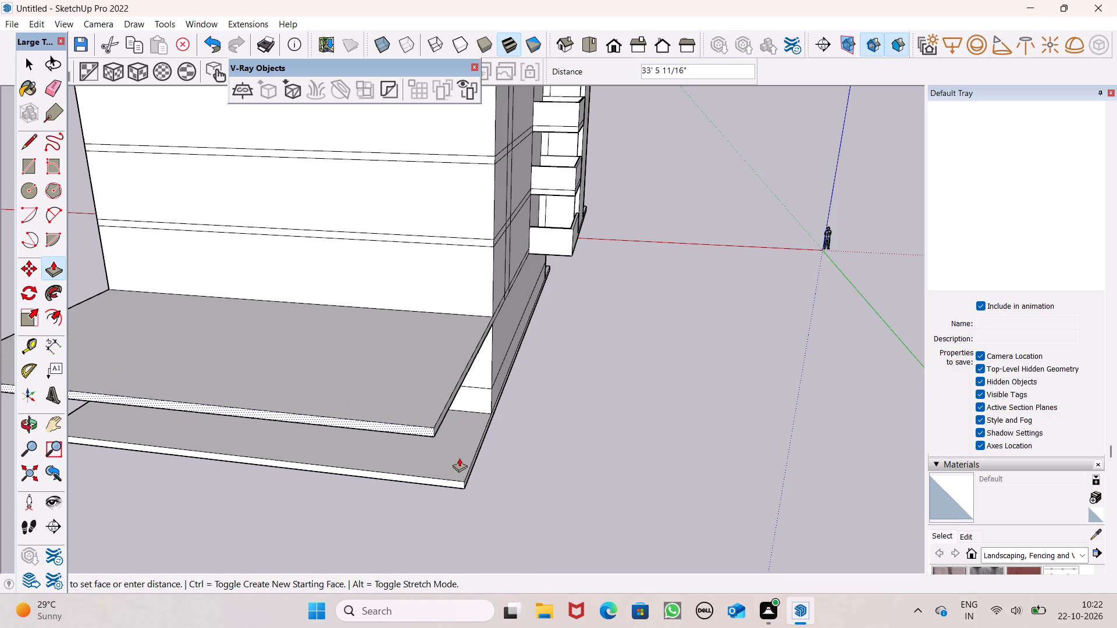
{"action": "left_click_drag", "start_coordinate": [459, 458], "coordinate": [467, 478]}
{"action": "scroll", "coordinate": [518, 367], "scroll_direction": "down", "scroll_amount": 3}
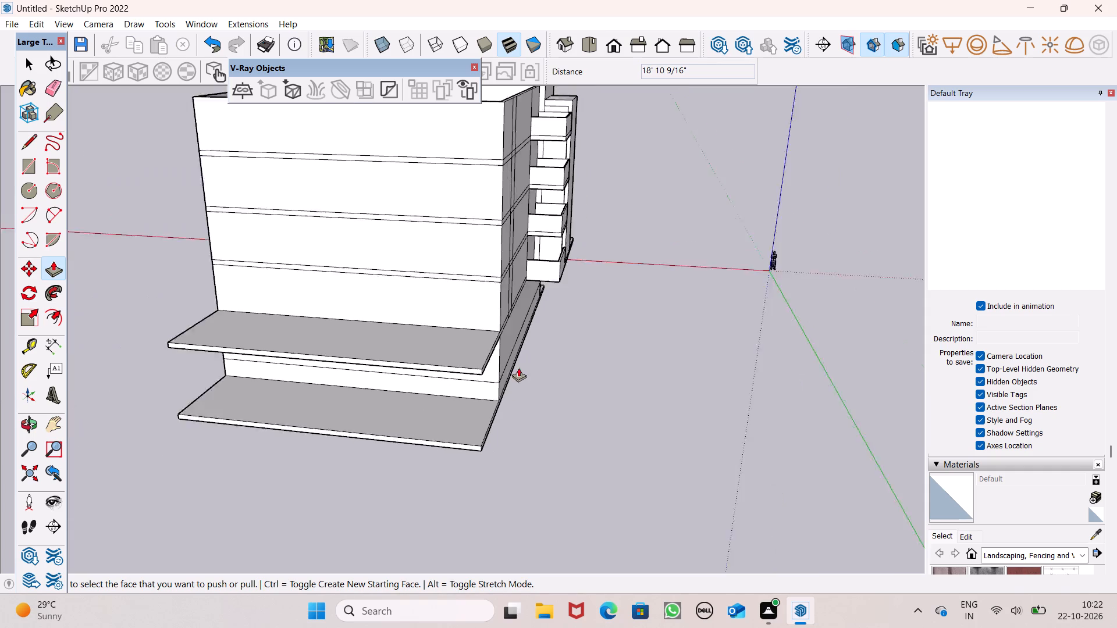
Pull the side wall section directly above the upper projecting slab outward 18' 10 9/16", flush with the slab edge.
{"action": "scroll", "coordinate": [518, 367], "scroll_direction": "down", "scroll_amount": 2}
{"action": "middle_click_drag", "start_coordinate": [559, 385], "coordinate": [514, 480]}
{"action": "scroll", "coordinate": [458, 372], "scroll_direction": "up", "scroll_amount": 6}
{"action": "left_click_drag", "start_coordinate": [458, 377], "coordinate": [434, 511]}
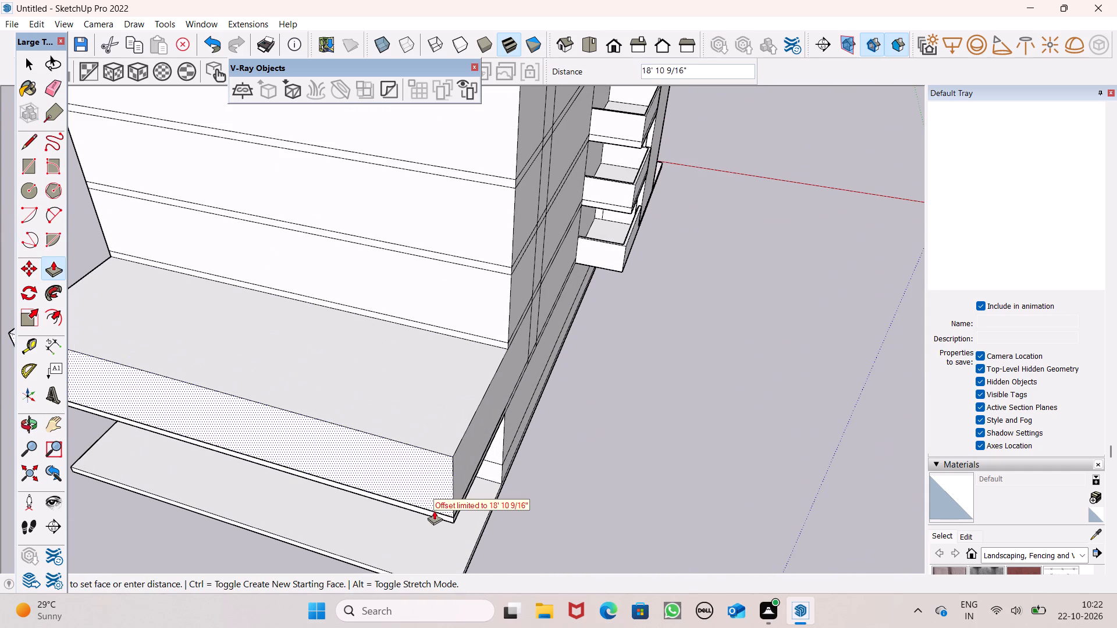
{"action": "left_click_drag", "start_coordinate": [434, 511], "coordinate": [436, 516]}
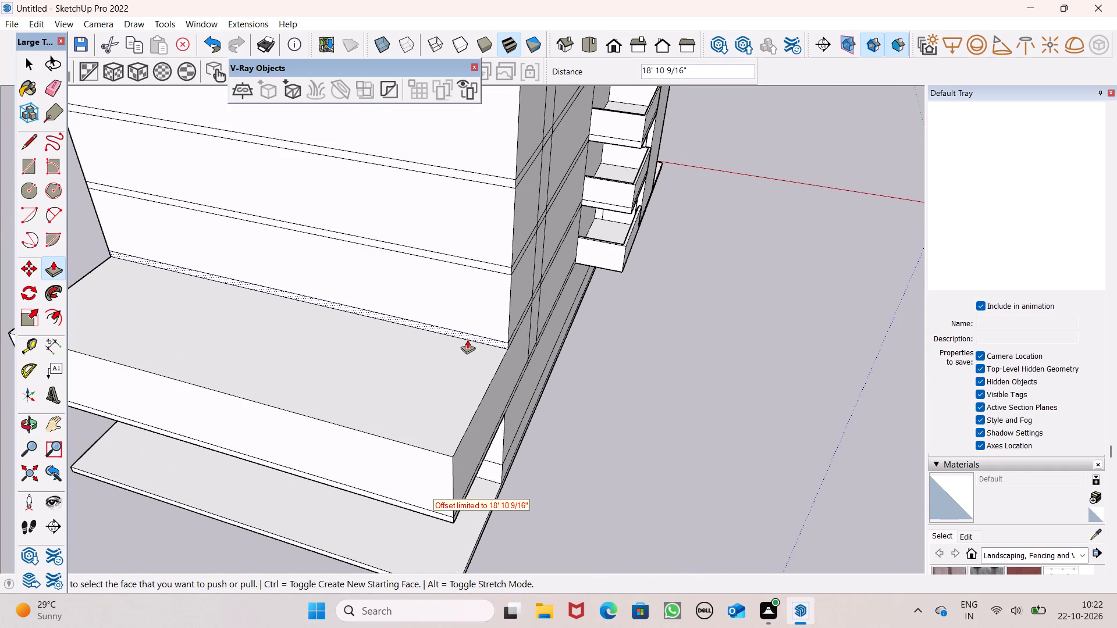
Pull the thin floor band above the projecting block slightly outward, and push the block's remaining top face down 10'.
{"action": "left_click_drag", "start_coordinate": [468, 338], "coordinate": [467, 375]}
{"action": "left_click_drag", "start_coordinate": [467, 375], "coordinate": [432, 450]}
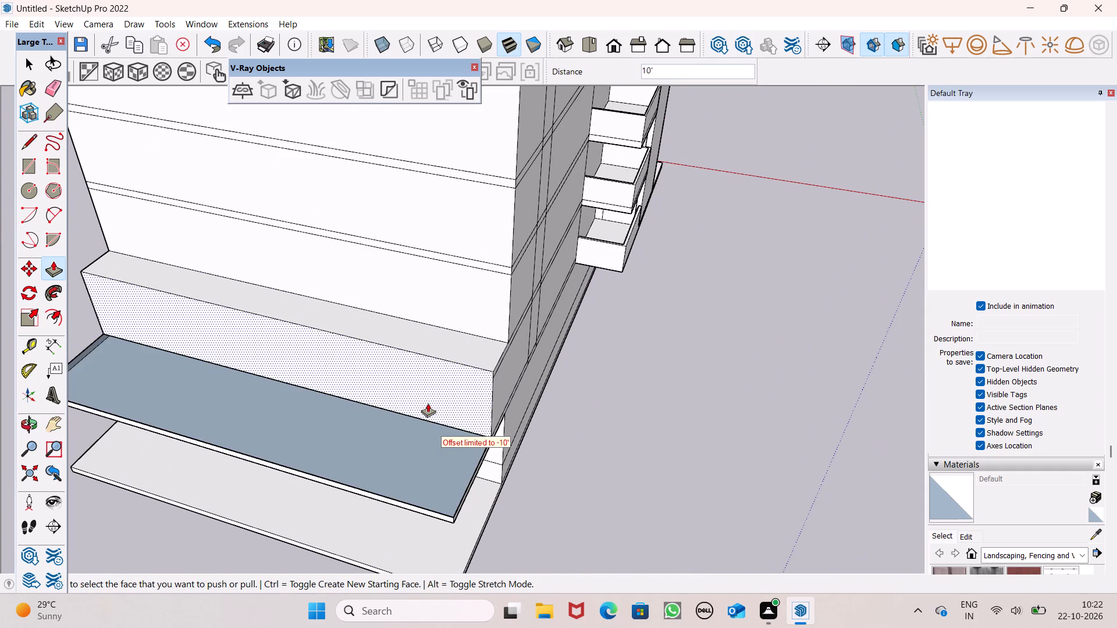
Undo the 10' push on the projecting block's top face, and pull the thin floor band above it outward 13' 2 3/16".
{"action": "key", "text": "ctrl+z"}
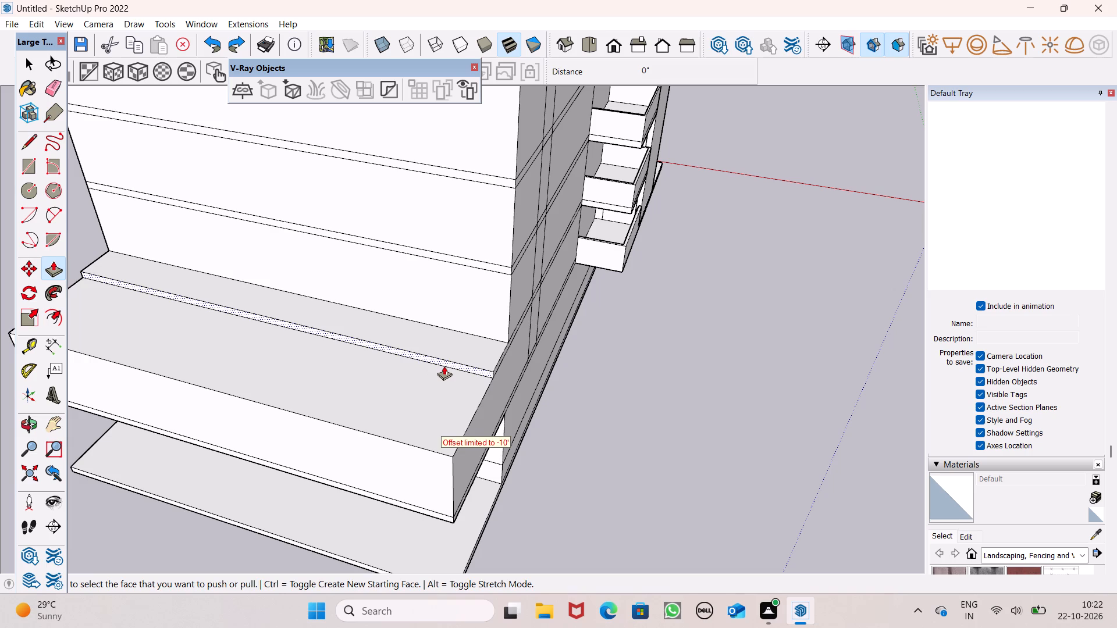
{"action": "left_click_drag", "start_coordinate": [444, 366], "coordinate": [420, 457]}
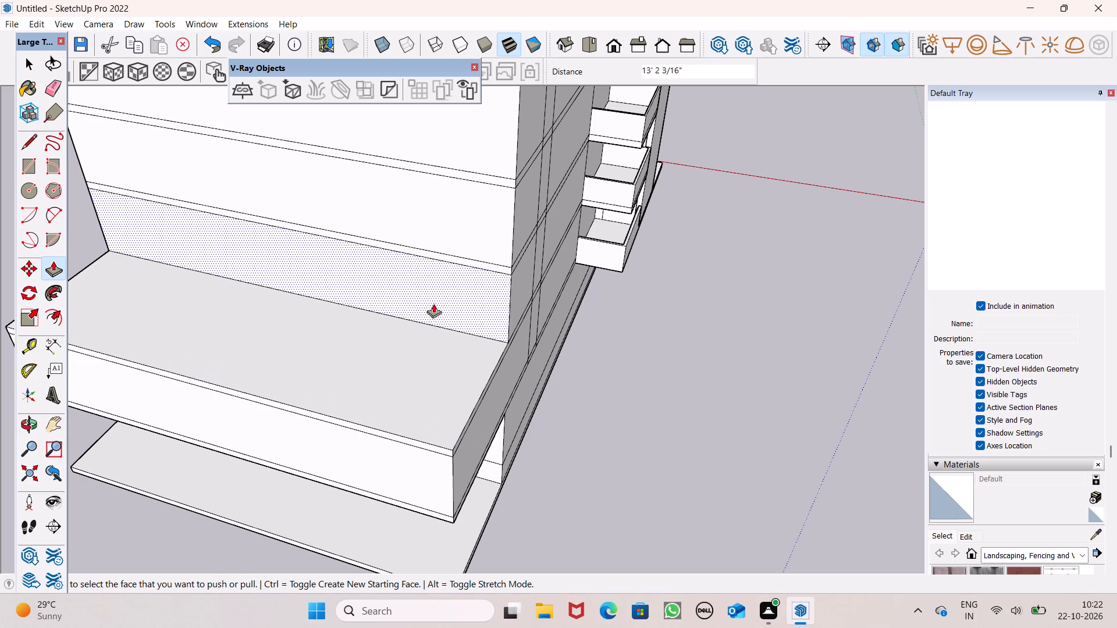
Pull the side wall section above that floor band outward 18' 10 9/16", flush with the block below.
{"action": "left_click_drag", "start_coordinate": [431, 314], "coordinate": [392, 439]}
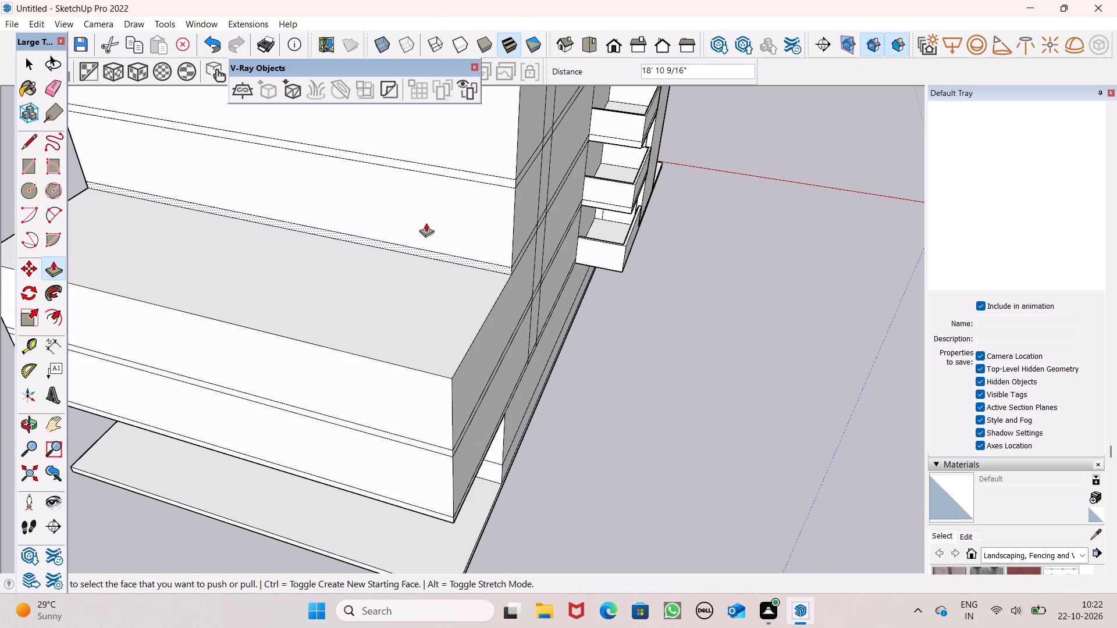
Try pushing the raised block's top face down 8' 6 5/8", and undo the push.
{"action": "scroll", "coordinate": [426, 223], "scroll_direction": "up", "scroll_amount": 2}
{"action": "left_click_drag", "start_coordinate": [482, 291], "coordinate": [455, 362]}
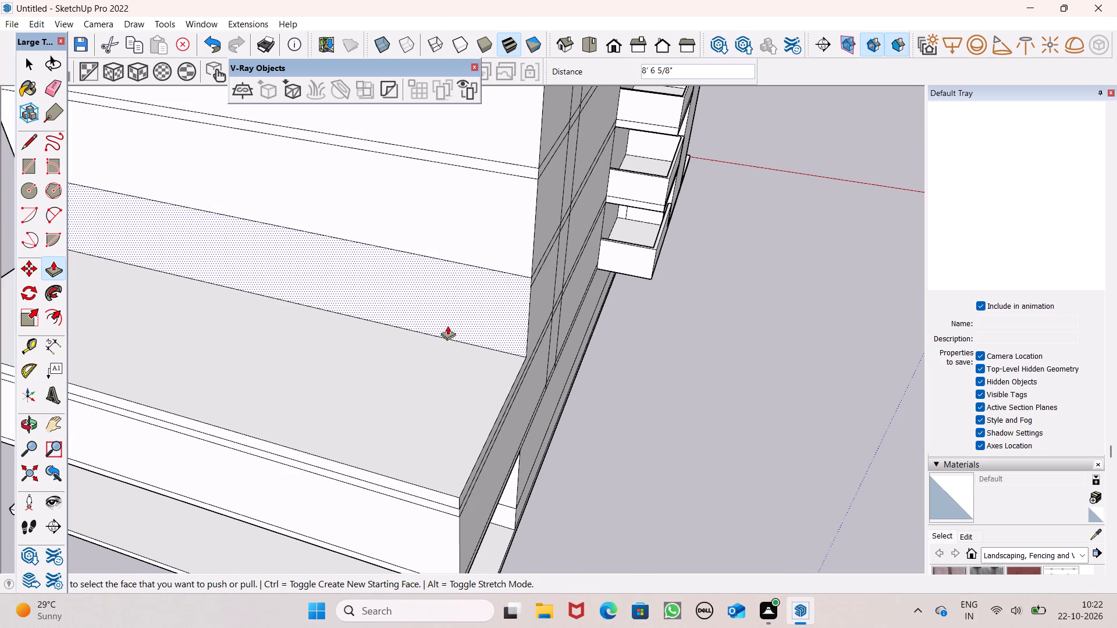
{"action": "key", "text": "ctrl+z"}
Pull the thin floor band above the block and the wall section over it outward 18' 10 9/16", flush with the block.
{"action": "left_click_drag", "start_coordinate": [516, 278], "coordinate": [501, 312]}
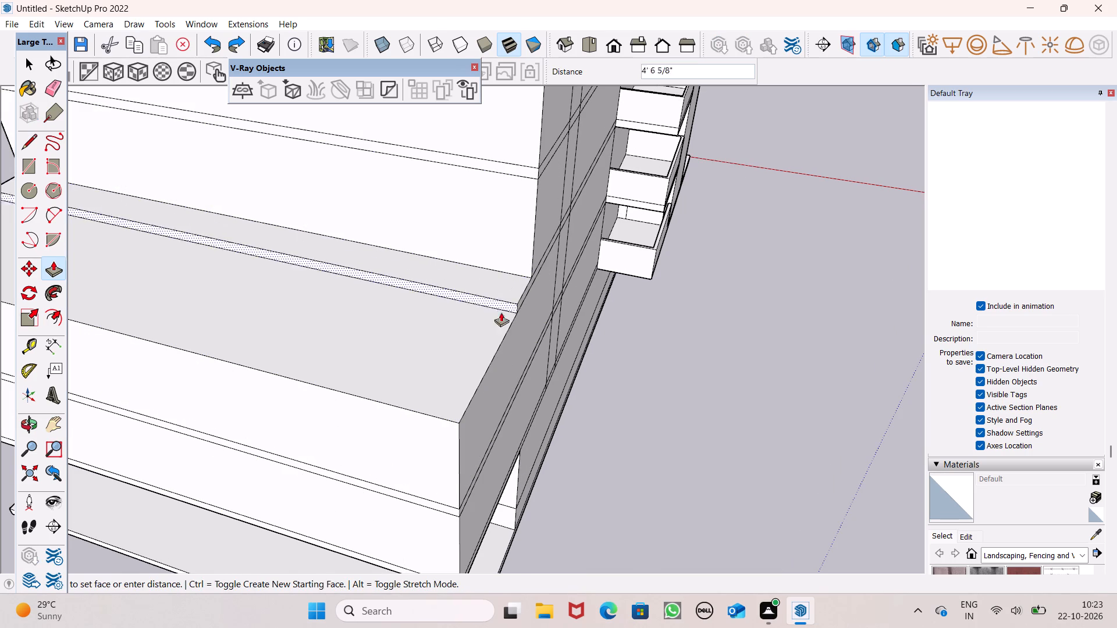
{"action": "left_click_drag", "start_coordinate": [501, 312], "coordinate": [449, 420]}
{"action": "left_click_drag", "start_coordinate": [518, 215], "coordinate": [456, 335]}
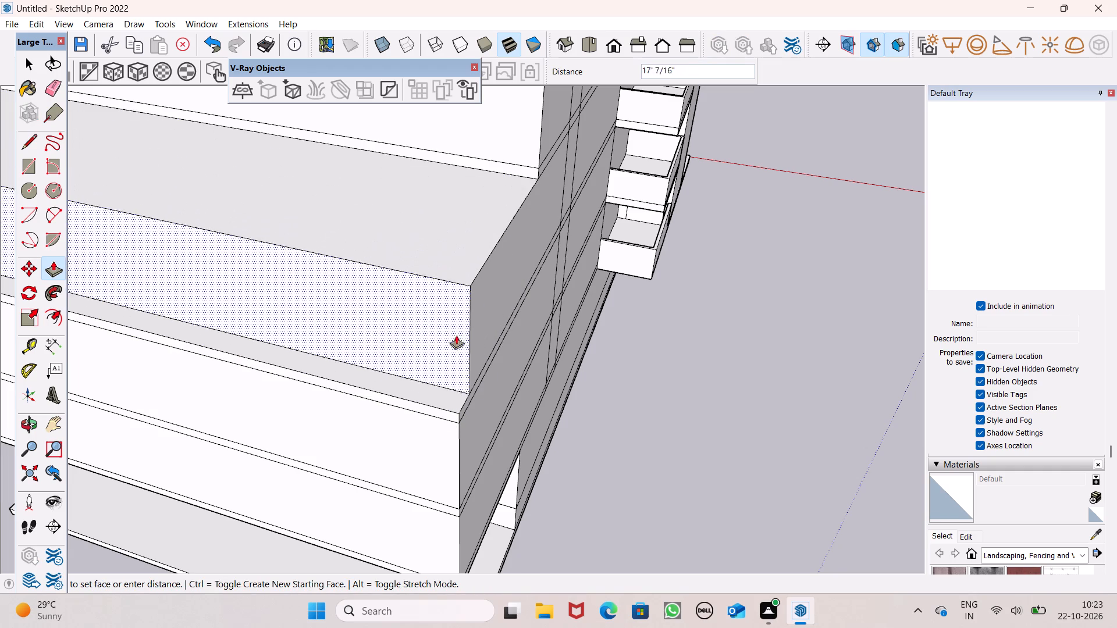
{"action": "left_click_drag", "start_coordinate": [456, 335], "coordinate": [450, 365]}
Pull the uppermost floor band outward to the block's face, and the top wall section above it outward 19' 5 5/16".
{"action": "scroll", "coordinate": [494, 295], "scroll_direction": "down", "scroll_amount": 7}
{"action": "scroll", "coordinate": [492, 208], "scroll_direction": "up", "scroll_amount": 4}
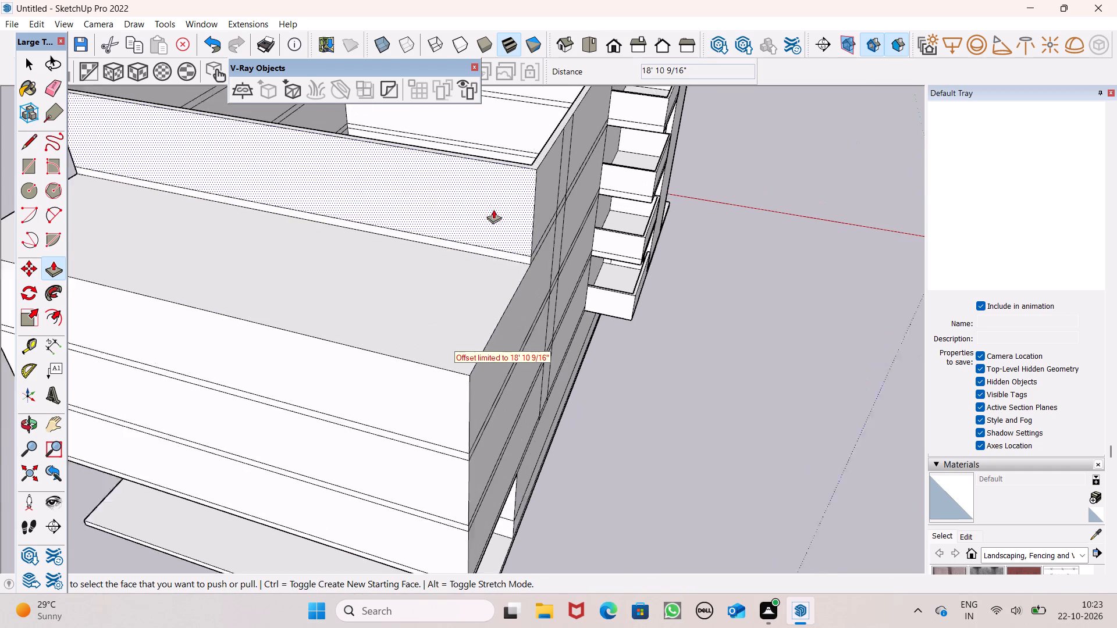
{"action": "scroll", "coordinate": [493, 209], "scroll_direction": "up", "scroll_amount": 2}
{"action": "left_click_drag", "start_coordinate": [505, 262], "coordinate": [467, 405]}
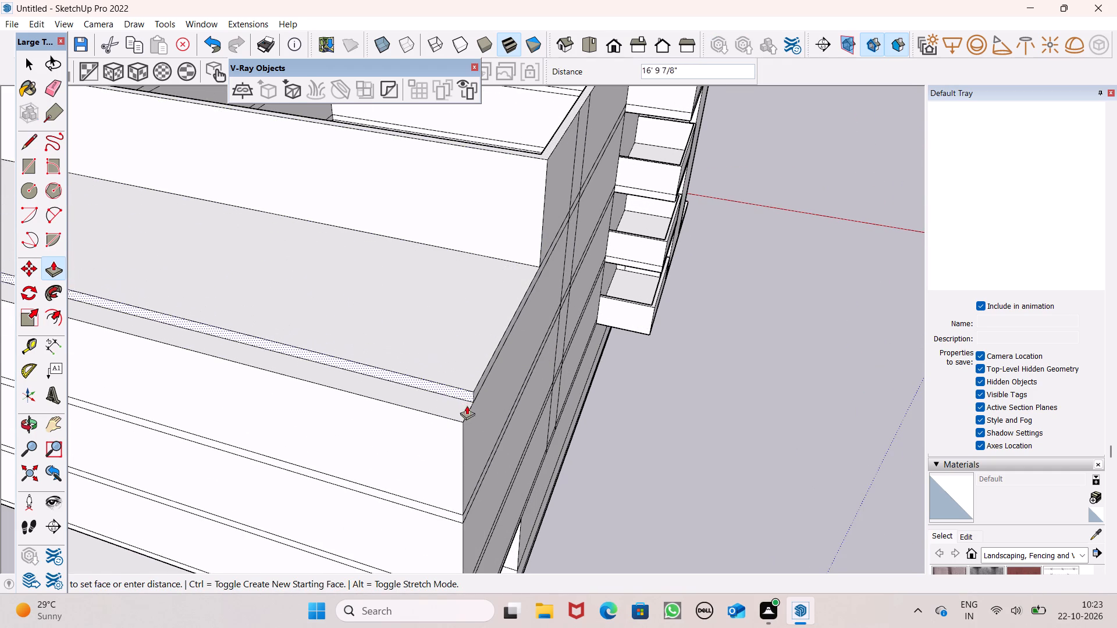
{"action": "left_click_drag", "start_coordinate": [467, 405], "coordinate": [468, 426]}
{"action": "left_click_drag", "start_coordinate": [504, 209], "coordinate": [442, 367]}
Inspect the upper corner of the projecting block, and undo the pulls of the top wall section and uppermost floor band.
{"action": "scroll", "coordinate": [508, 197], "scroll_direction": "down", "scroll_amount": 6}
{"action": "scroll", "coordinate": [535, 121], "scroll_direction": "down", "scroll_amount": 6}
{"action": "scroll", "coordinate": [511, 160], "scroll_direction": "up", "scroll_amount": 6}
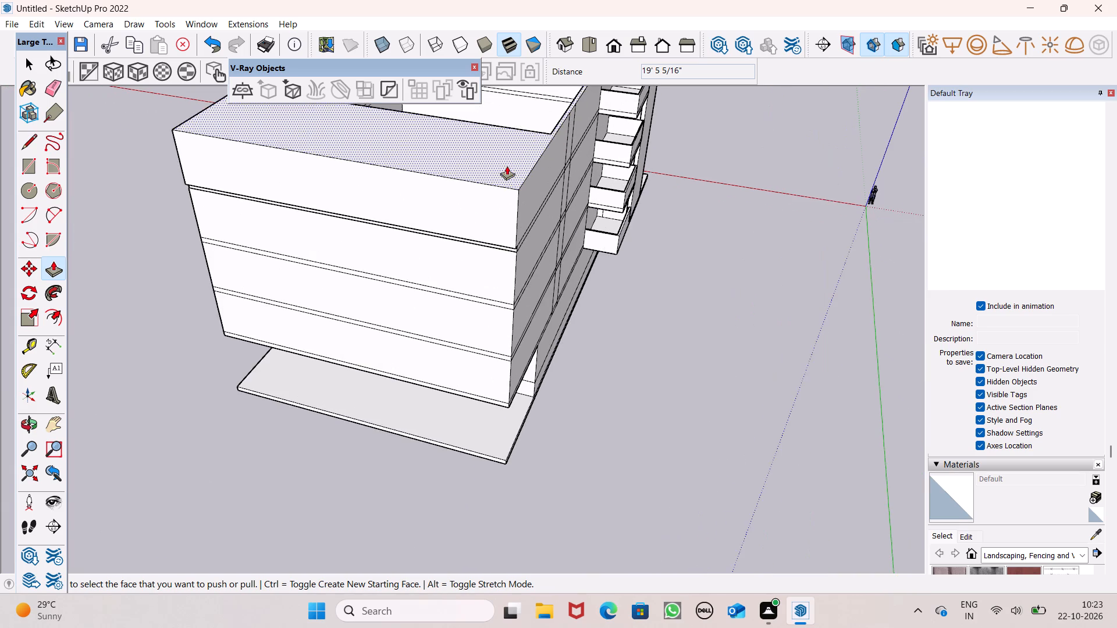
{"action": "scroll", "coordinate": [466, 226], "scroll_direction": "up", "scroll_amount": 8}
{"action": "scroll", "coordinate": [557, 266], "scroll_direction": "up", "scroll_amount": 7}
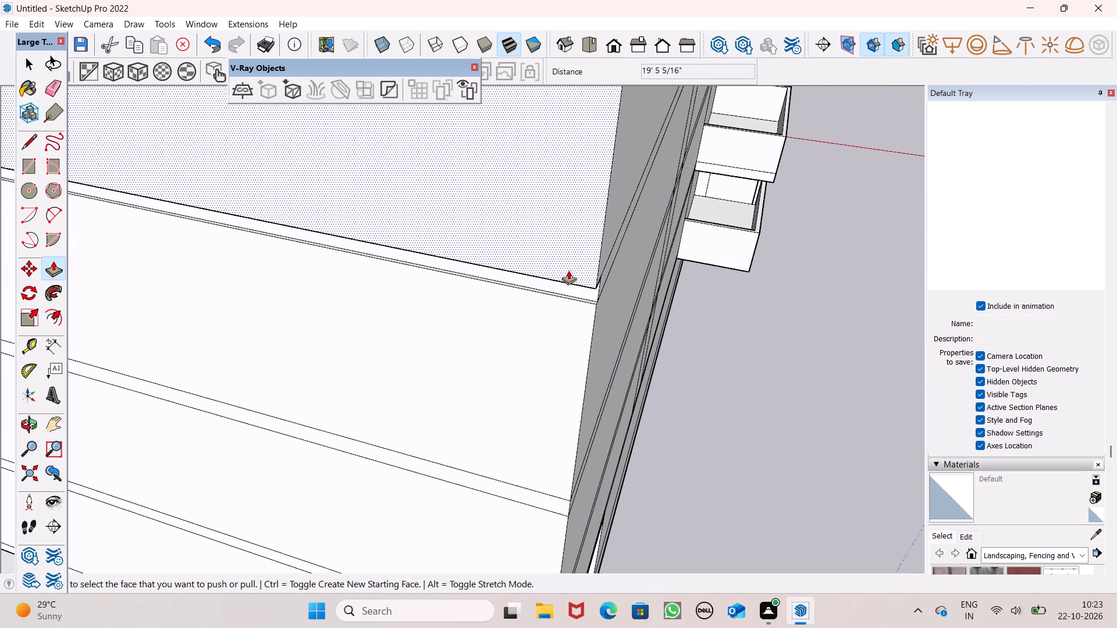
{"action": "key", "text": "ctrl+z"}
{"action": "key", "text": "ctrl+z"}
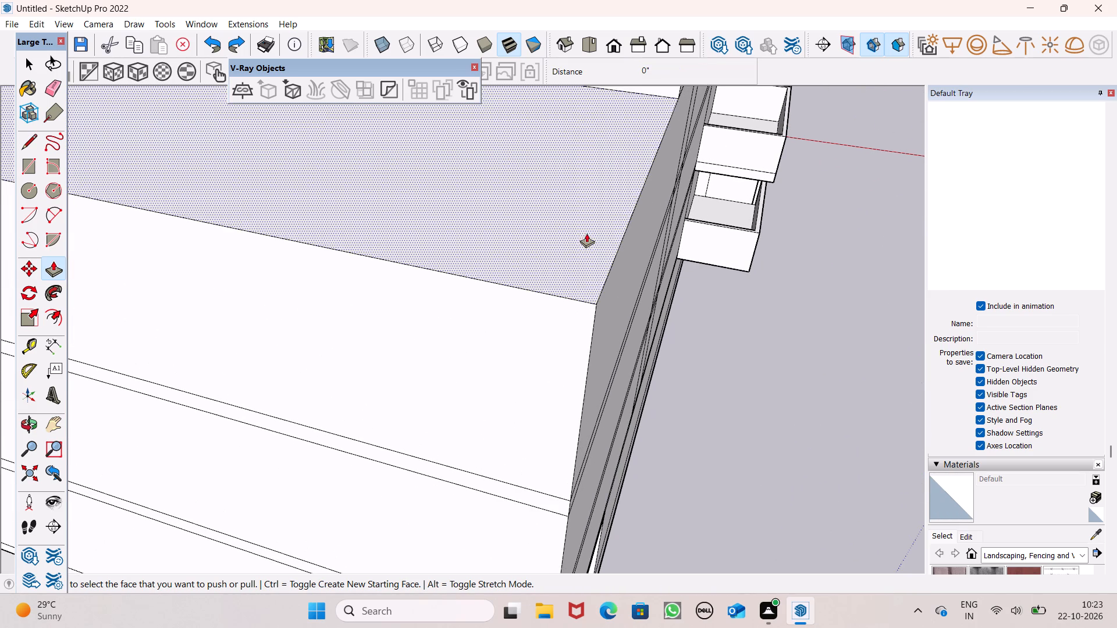
Pull the uppermost floor band and the top wall section outward again, flush with the projecting block below.
{"action": "scroll", "coordinate": [586, 248], "scroll_direction": "down", "scroll_amount": 11}
{"action": "middle_click_drag", "start_coordinate": [603, 247], "coordinate": [603, 241]}
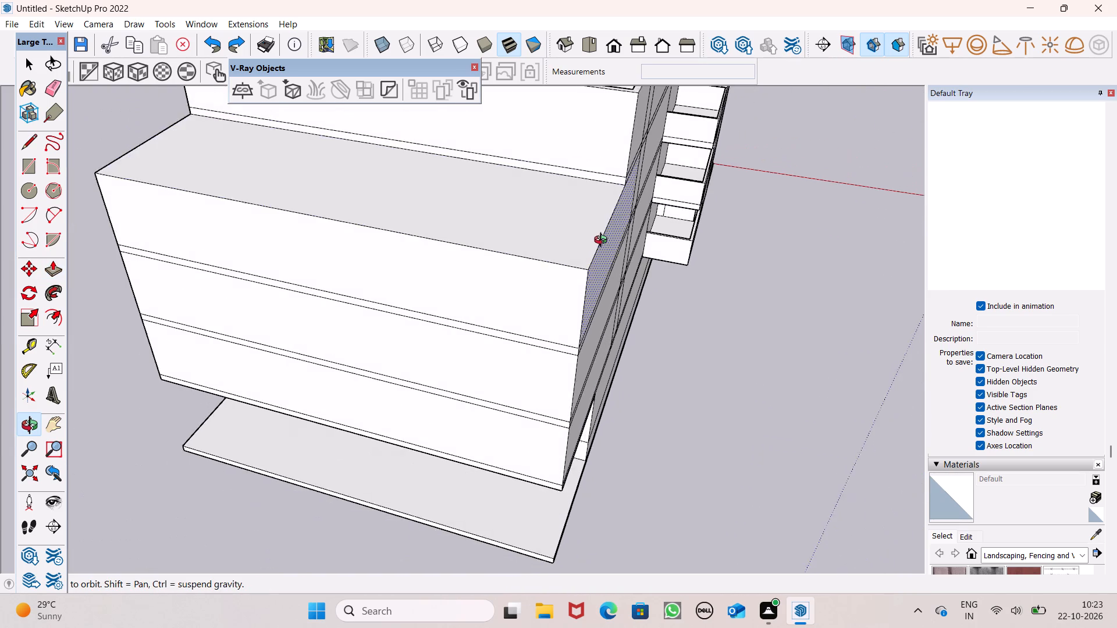
{"action": "middle_click_drag", "start_coordinate": [603, 241], "coordinate": [567, 239]}
{"action": "scroll", "coordinate": [564, 242], "scroll_direction": "down", "scroll_amount": 3}
{"action": "scroll", "coordinate": [582, 131], "scroll_direction": "up", "scroll_amount": 5}
{"action": "scroll", "coordinate": [588, 238], "scroll_direction": "up", "scroll_amount": 4}
{"action": "left_click_drag", "start_coordinate": [593, 231], "coordinate": [486, 444]}
{"action": "left_click_drag", "start_coordinate": [577, 166], "coordinate": [489, 351]}
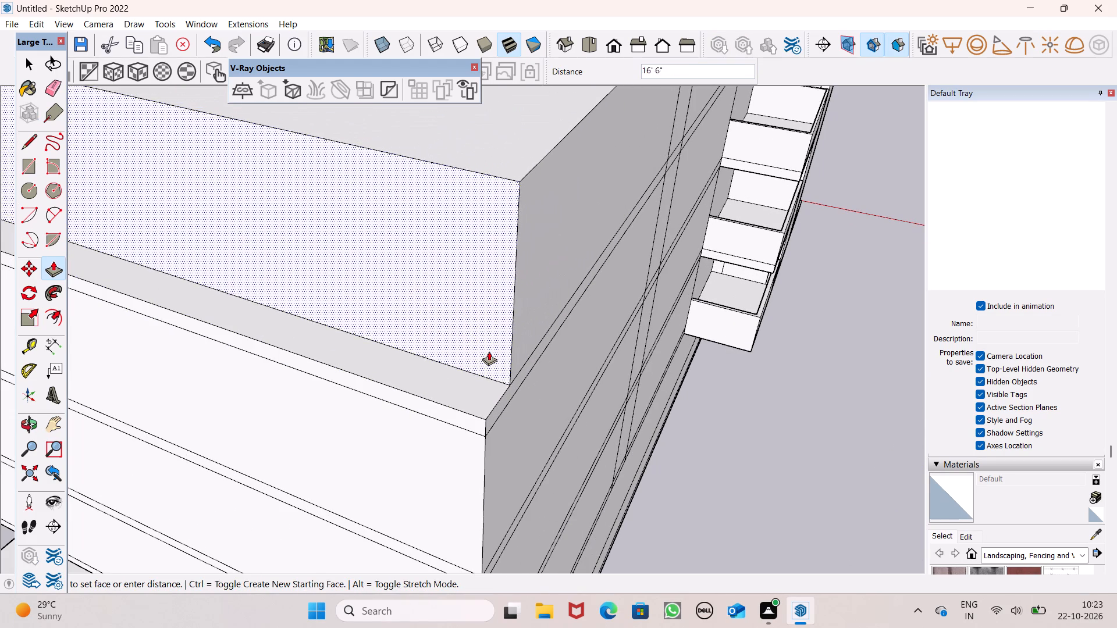
{"action": "left_click_drag", "start_coordinate": [489, 351], "coordinate": [488, 352]}
{"action": "left_click_drag", "start_coordinate": [487, 353], "coordinate": [492, 430]}
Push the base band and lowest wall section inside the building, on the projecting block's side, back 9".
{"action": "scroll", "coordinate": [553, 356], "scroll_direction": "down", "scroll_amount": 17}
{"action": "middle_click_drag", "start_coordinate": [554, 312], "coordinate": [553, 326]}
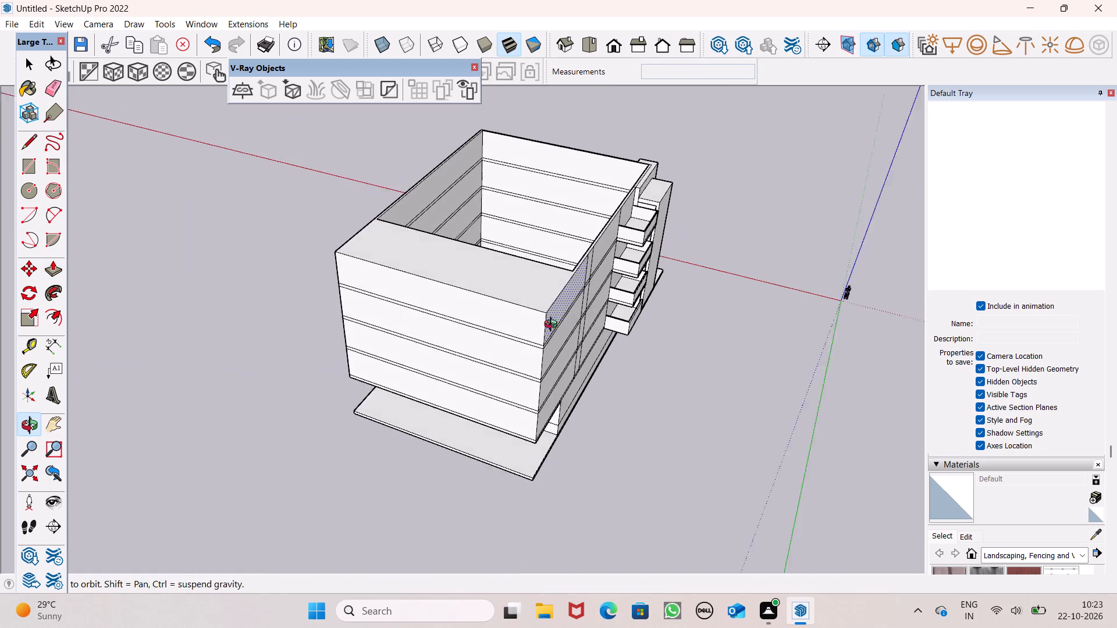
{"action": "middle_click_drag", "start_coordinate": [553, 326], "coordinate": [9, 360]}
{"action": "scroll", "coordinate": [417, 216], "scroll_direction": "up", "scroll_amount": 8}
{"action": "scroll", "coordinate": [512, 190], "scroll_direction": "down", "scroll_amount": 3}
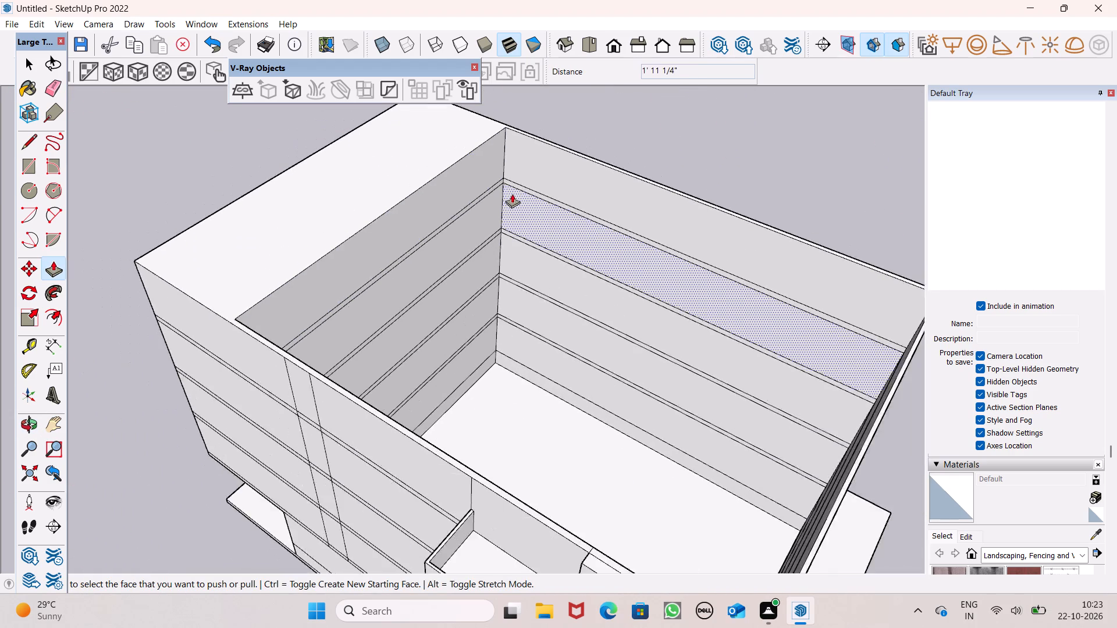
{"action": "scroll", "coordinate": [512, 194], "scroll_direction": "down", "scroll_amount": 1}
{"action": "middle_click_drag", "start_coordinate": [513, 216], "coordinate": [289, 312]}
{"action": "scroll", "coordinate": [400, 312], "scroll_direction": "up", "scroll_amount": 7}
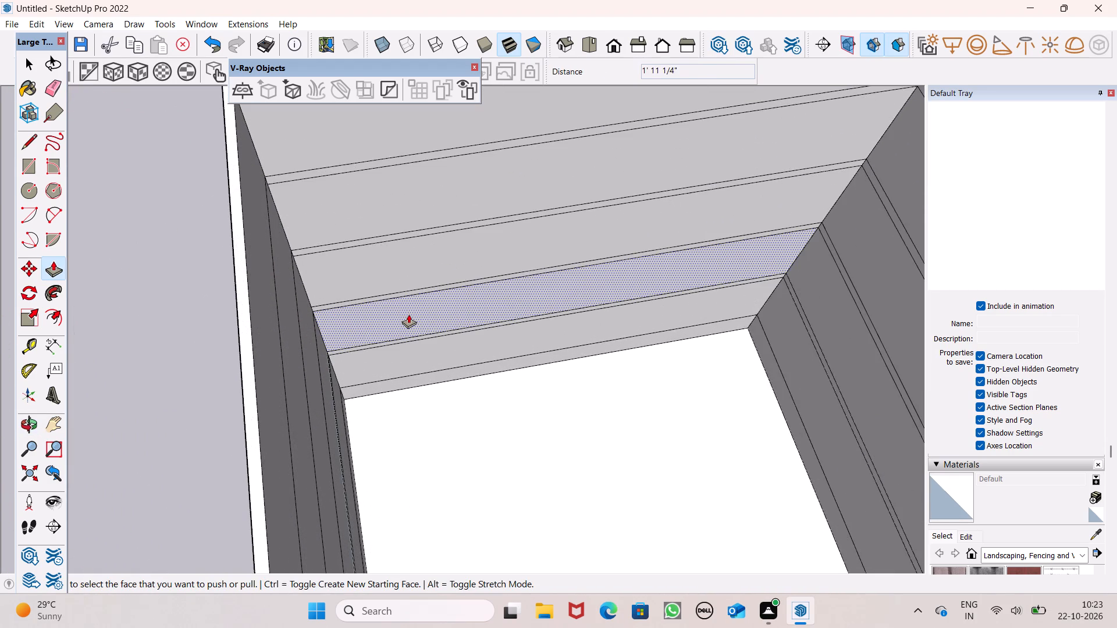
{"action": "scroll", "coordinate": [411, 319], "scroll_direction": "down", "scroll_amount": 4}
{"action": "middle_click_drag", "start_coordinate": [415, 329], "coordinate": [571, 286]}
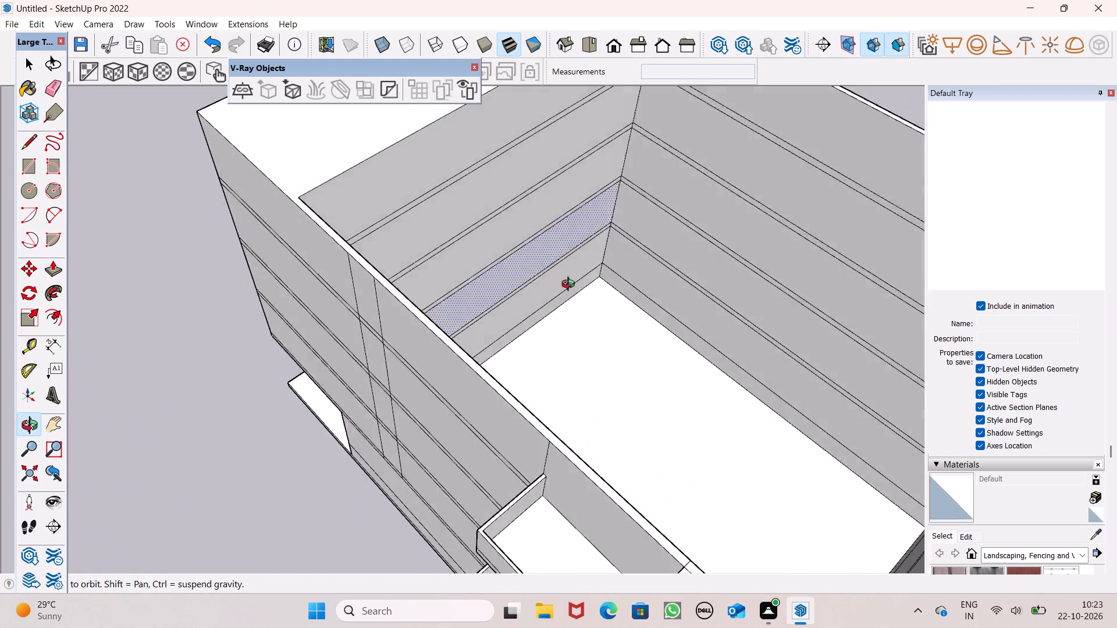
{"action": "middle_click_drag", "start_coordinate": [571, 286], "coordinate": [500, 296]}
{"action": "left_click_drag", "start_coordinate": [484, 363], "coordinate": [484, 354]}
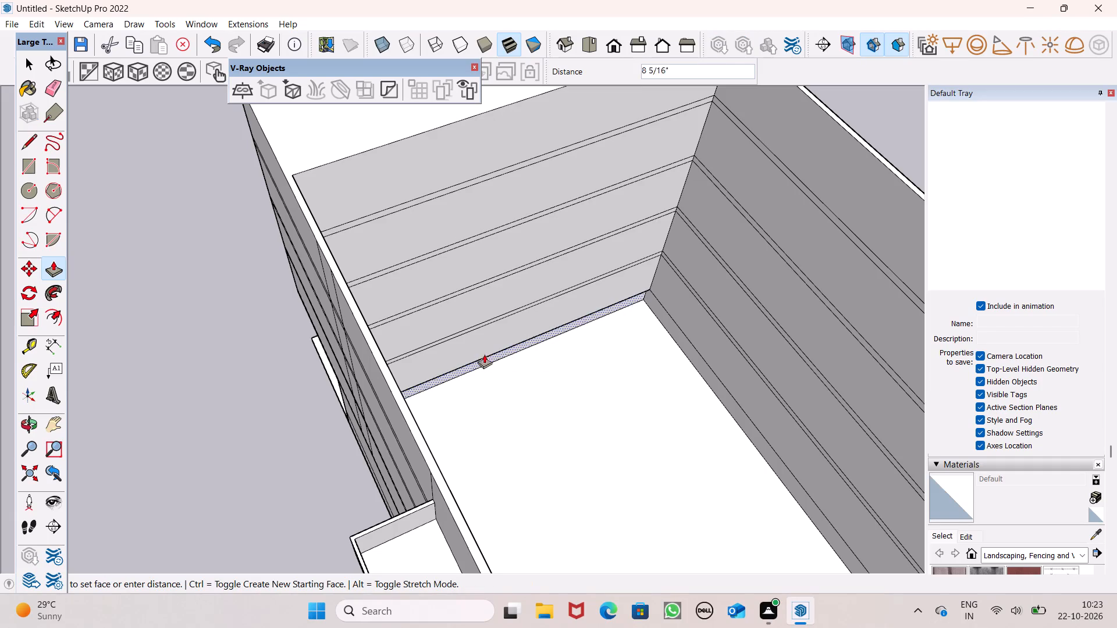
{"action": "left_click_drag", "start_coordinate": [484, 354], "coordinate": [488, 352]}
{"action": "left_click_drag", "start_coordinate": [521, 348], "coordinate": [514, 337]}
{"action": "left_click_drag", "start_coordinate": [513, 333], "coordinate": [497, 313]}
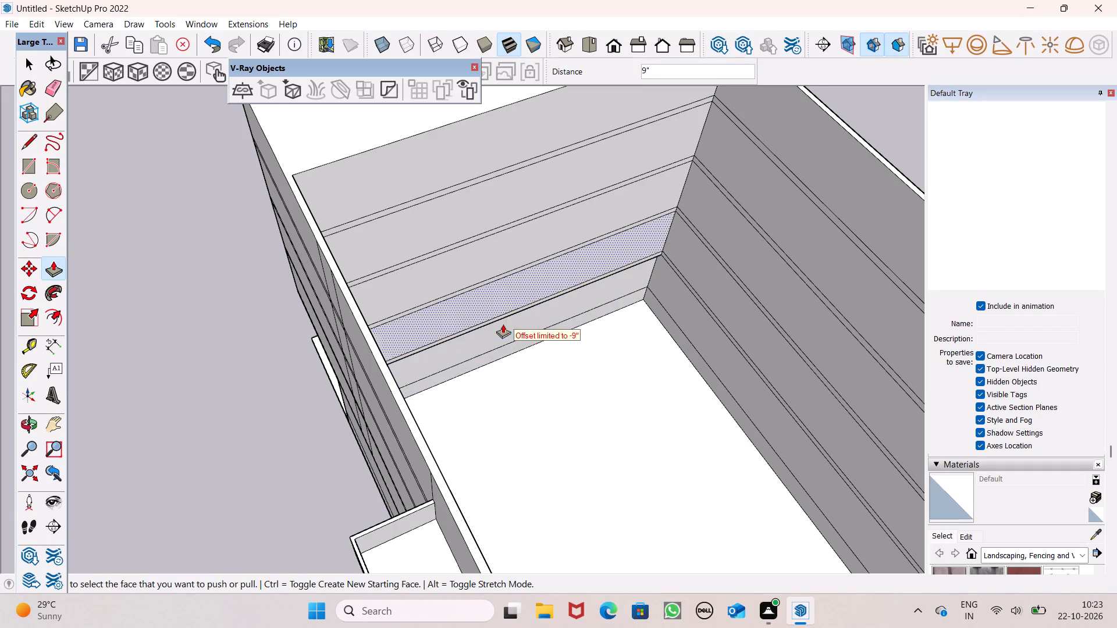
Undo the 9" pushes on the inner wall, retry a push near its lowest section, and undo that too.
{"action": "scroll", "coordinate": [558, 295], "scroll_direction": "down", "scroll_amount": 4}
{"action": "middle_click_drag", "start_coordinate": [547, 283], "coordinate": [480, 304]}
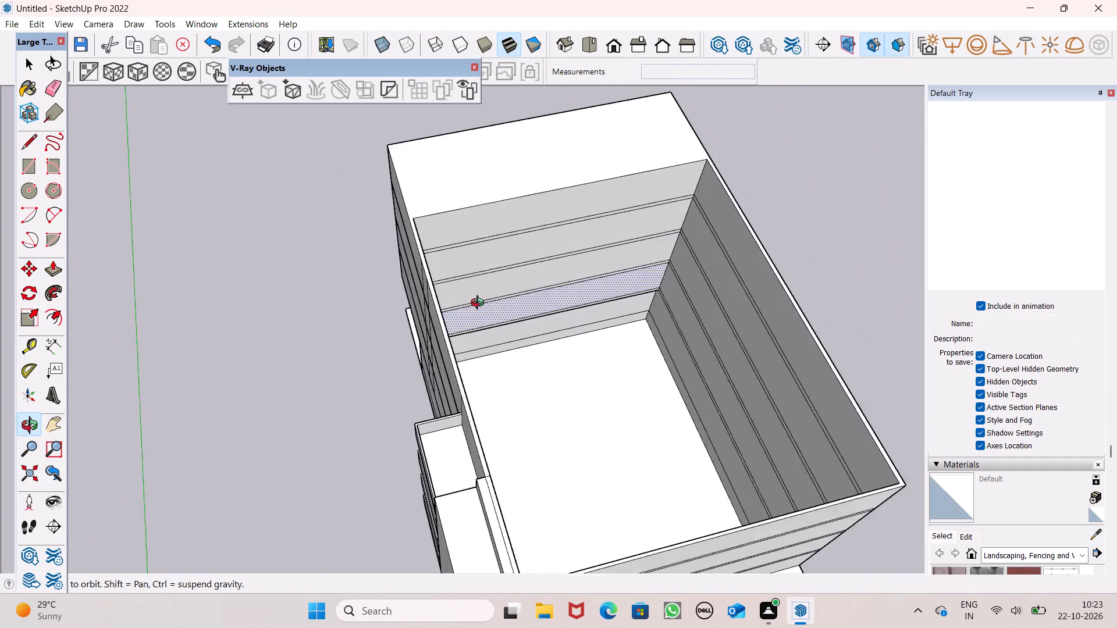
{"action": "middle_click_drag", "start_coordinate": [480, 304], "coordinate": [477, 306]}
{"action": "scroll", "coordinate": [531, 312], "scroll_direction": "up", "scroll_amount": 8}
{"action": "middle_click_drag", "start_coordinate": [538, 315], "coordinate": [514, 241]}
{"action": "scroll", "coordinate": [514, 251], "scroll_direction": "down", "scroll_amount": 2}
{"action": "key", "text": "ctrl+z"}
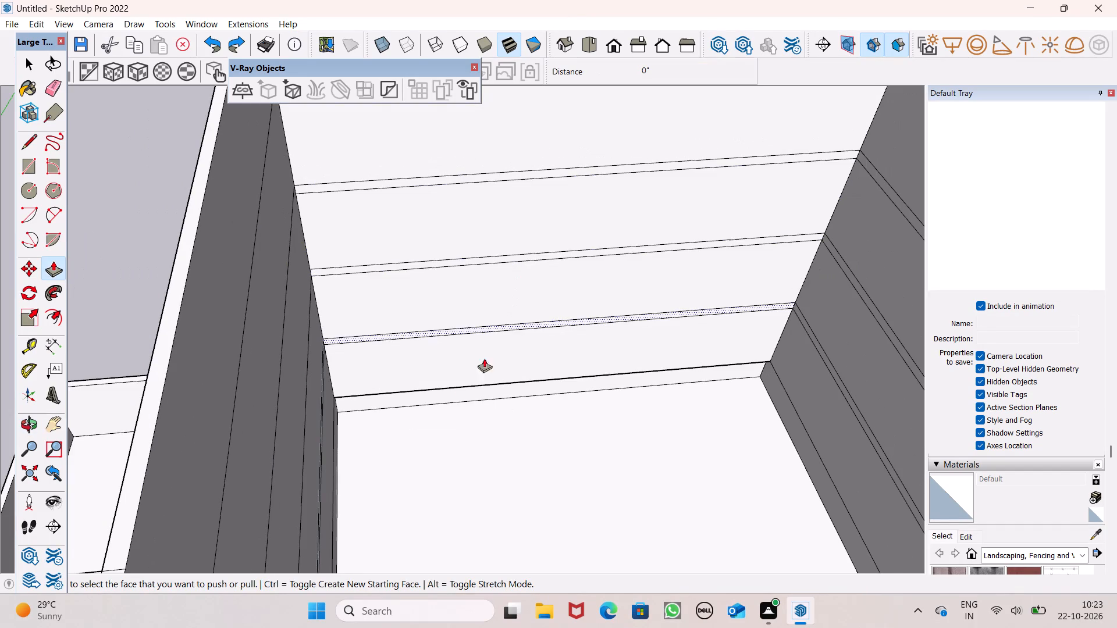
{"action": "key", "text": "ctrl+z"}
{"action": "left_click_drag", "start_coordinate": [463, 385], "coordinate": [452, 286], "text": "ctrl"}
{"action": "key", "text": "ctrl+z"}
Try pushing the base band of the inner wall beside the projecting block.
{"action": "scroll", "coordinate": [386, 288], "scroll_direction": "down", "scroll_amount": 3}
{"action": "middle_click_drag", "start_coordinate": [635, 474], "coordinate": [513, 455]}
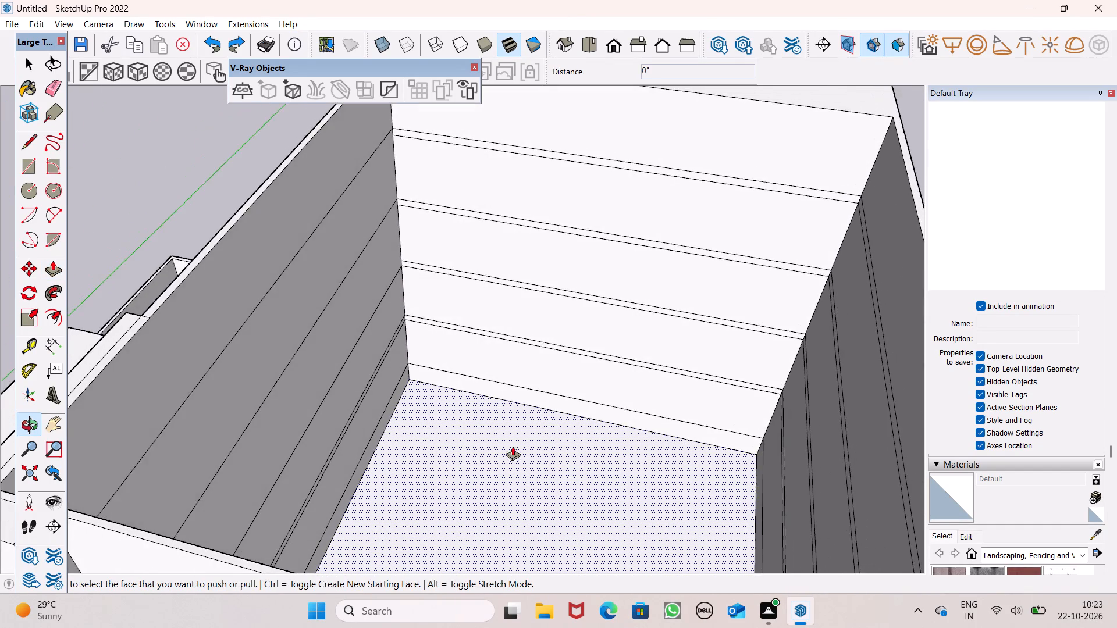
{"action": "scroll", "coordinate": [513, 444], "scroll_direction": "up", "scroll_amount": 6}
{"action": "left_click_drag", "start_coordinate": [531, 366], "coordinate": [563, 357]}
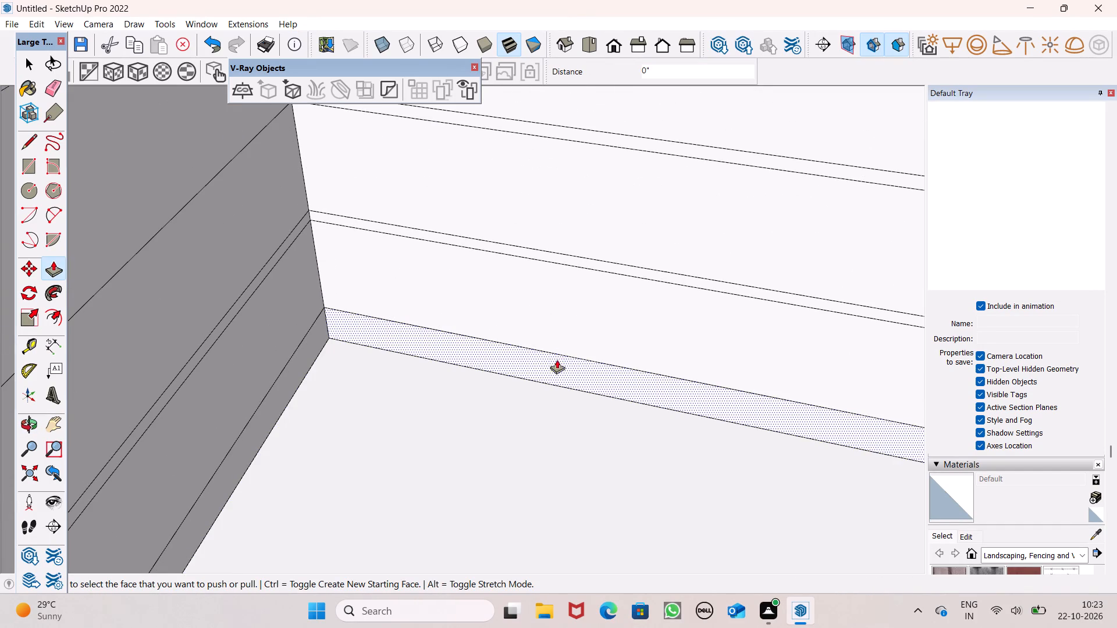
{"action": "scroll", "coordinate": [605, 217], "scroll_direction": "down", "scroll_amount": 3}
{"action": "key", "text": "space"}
Push the inner face of the top wall section back through the projecting block, leaving a thin outer wall, with a final push of 1' 4 13/16".
{"action": "scroll", "coordinate": [595, 213], "scroll_direction": "down", "scroll_amount": 5}
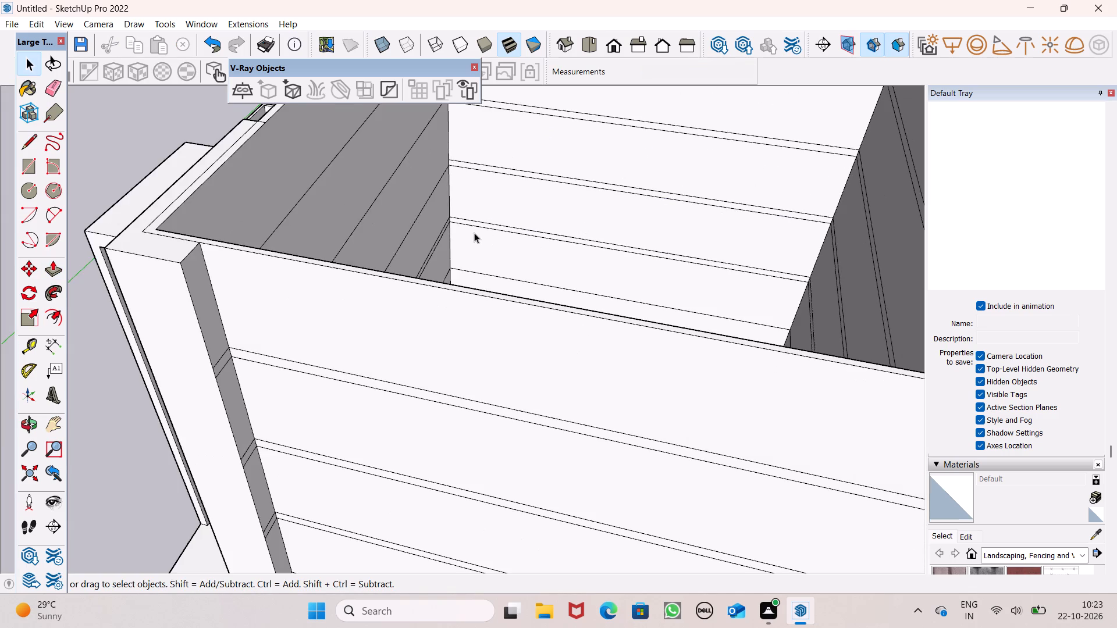
{"action": "scroll", "coordinate": [482, 241], "scroll_direction": "down", "scroll_amount": 6}
{"action": "scroll", "coordinate": [627, 190], "scroll_direction": "down", "scroll_amount": 1}
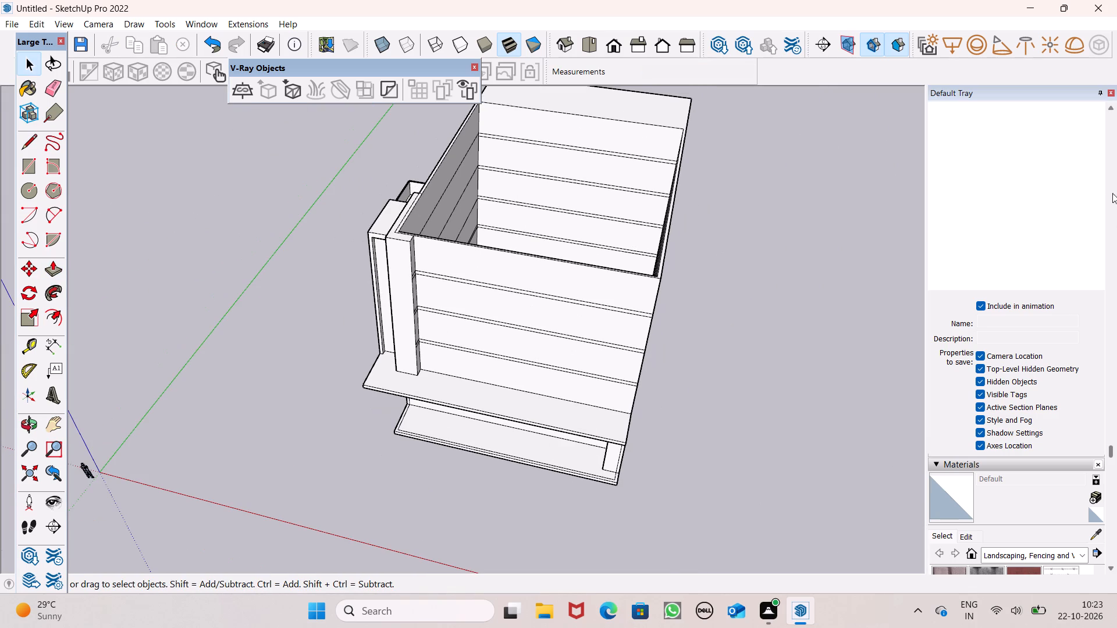
{"action": "scroll", "coordinate": [565, 191], "scroll_direction": "down", "scroll_amount": 3}
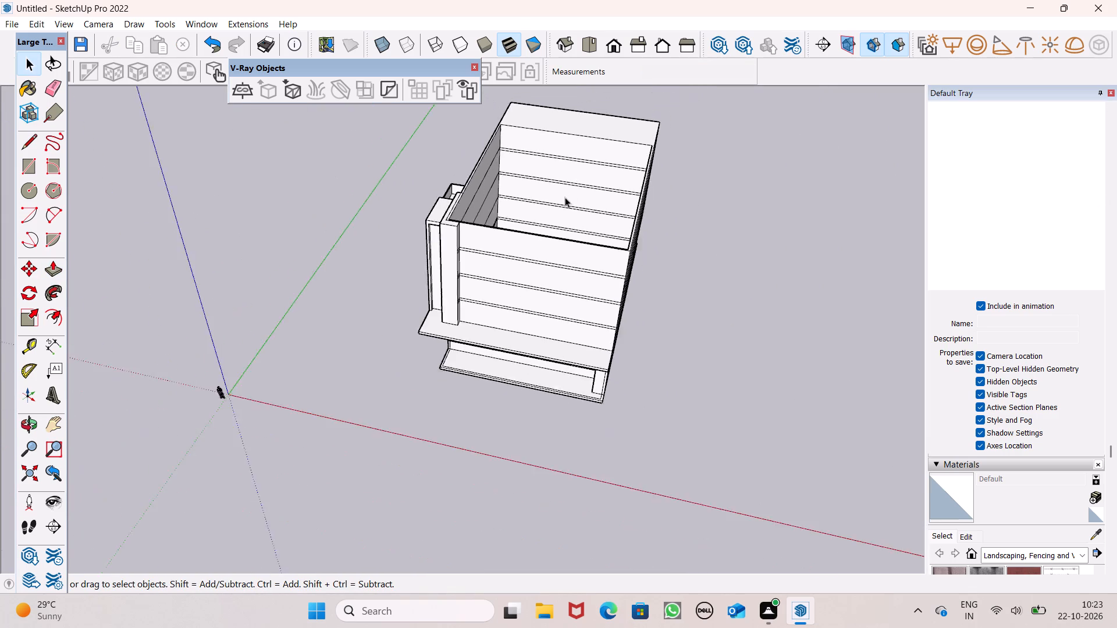
{"action": "scroll", "coordinate": [565, 197], "scroll_direction": "down", "scroll_amount": 2}
{"action": "middle_click_drag", "start_coordinate": [566, 212], "coordinate": [542, 269]}
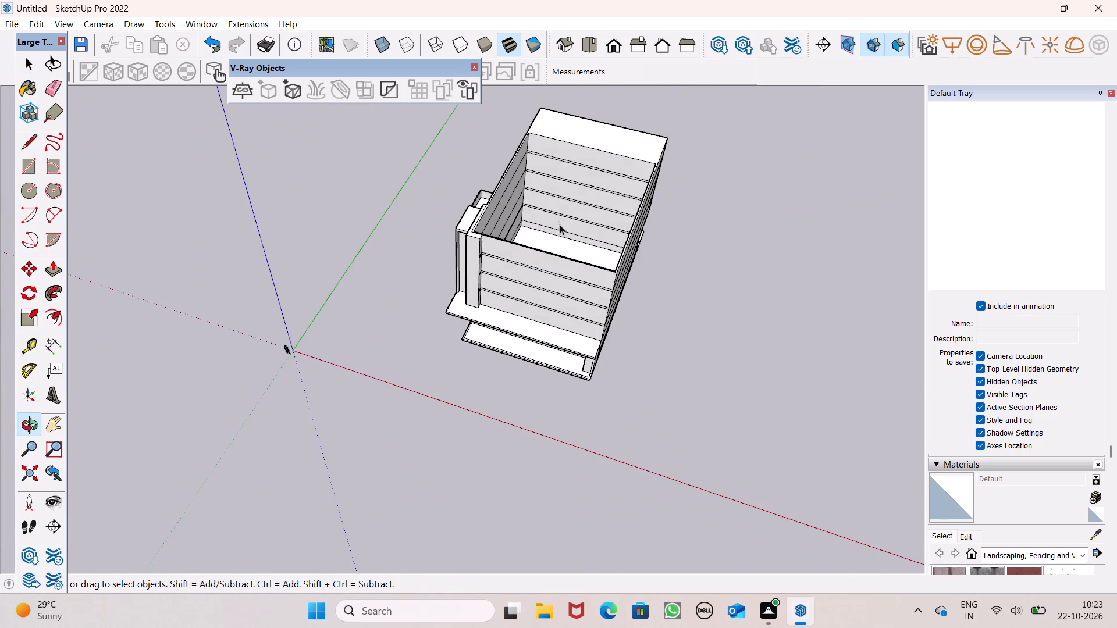
{"action": "scroll", "coordinate": [611, 147], "scroll_direction": "up", "scroll_amount": 11}
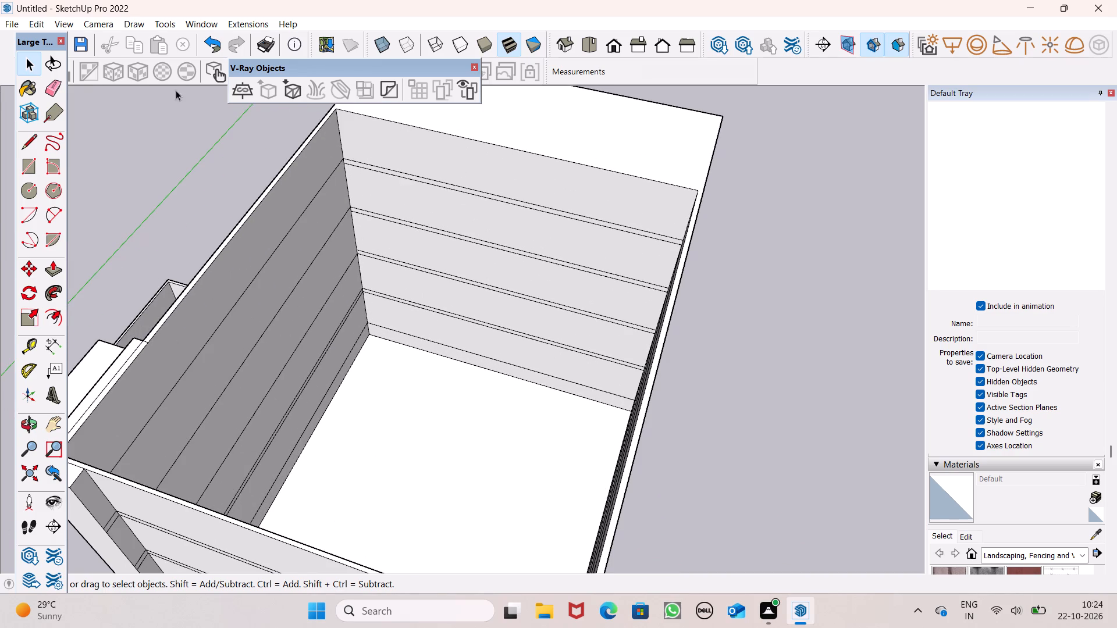
{"action": "left_click", "coordinate": [60, 275]}
{"action": "scroll", "coordinate": [744, 152], "scroll_direction": "down", "scroll_amount": 4}
{"action": "scroll", "coordinate": [625, 302], "scroll_direction": "down", "scroll_amount": 5}
{"action": "scroll", "coordinate": [645, 135], "scroll_direction": "up", "scroll_amount": 2}
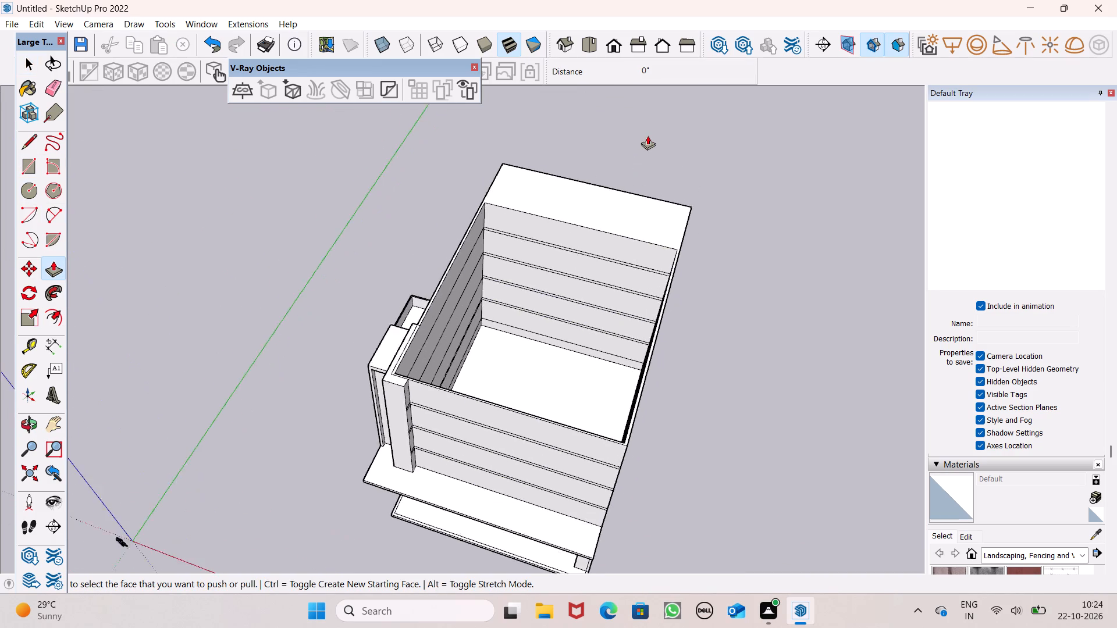
{"action": "scroll", "coordinate": [648, 135], "scroll_direction": "up", "scroll_amount": 7}
{"action": "left_click_drag", "start_coordinate": [544, 315], "coordinate": [562, 297]}
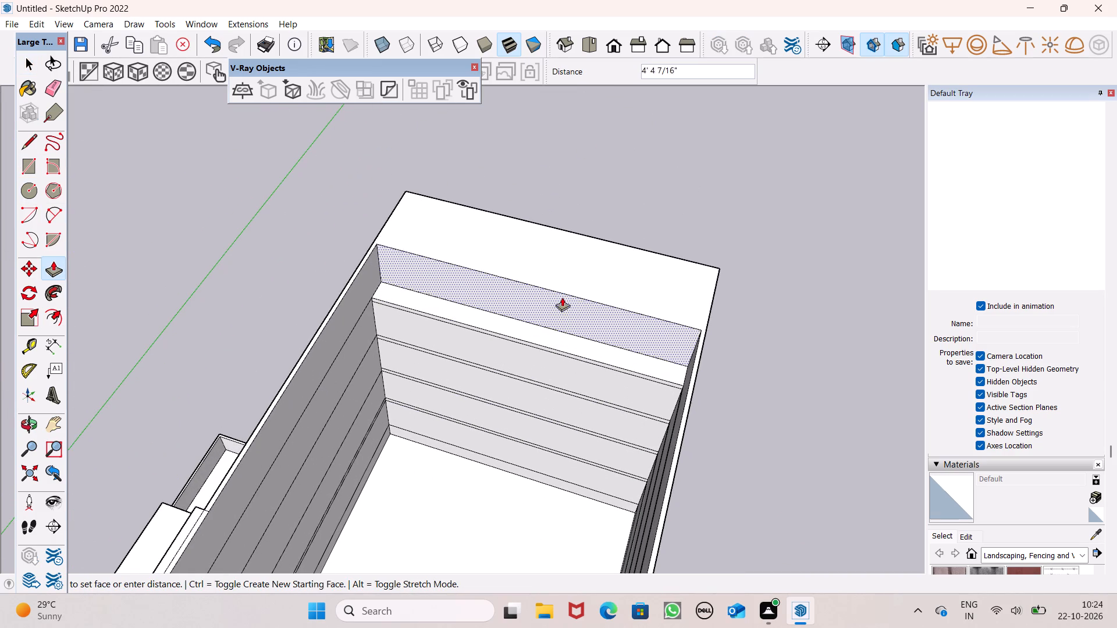
{"action": "left_click_drag", "start_coordinate": [562, 297], "coordinate": [610, 263]}
{"action": "left_click", "coordinate": [610, 263]}
{"action": "left_click_drag", "start_coordinate": [610, 263], "coordinate": [610, 262]}
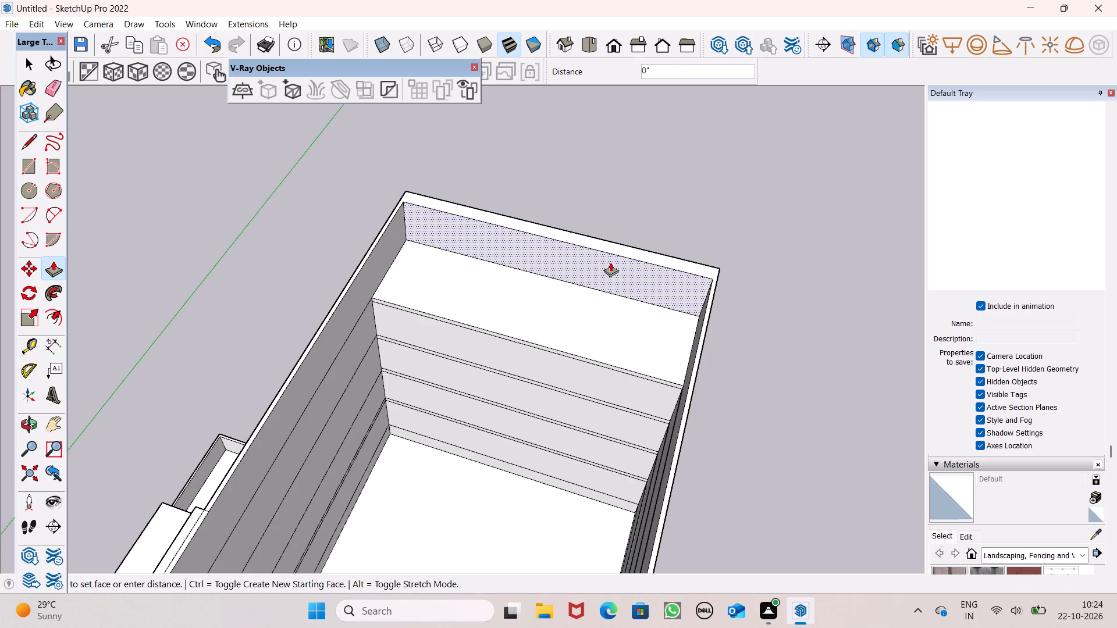
{"action": "left_click_drag", "start_coordinate": [610, 262], "coordinate": [599, 269]}
{"action": "key", "text": "ctrl+z"}
{"action": "scroll", "coordinate": [570, 252], "scroll_direction": "up", "scroll_amount": 6}
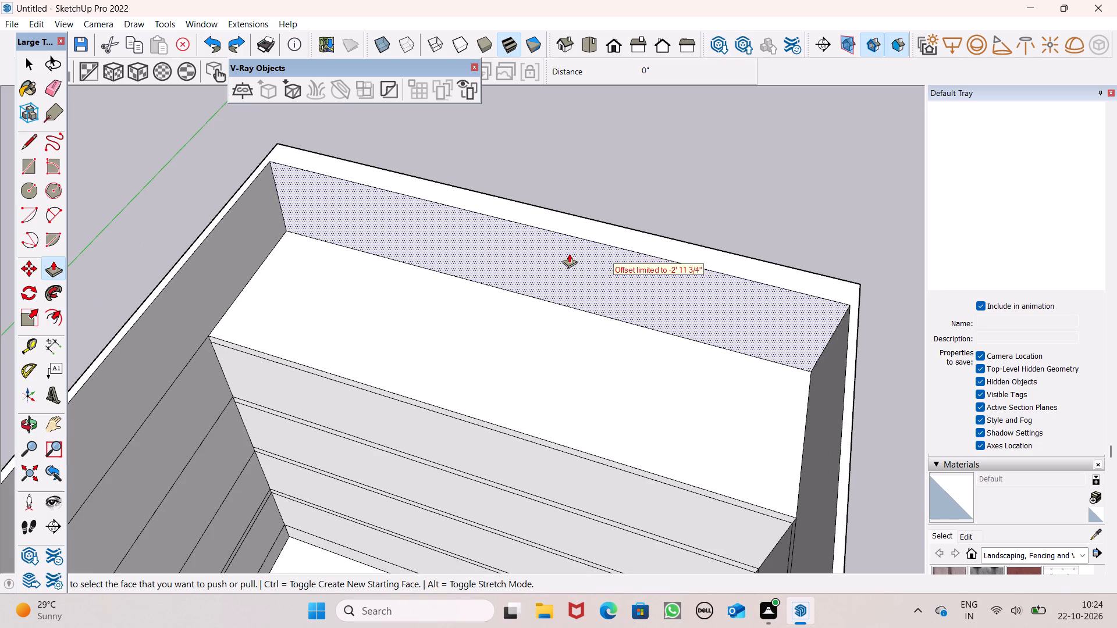
{"action": "left_click_drag", "start_coordinate": [569, 254], "coordinate": [582, 248]}
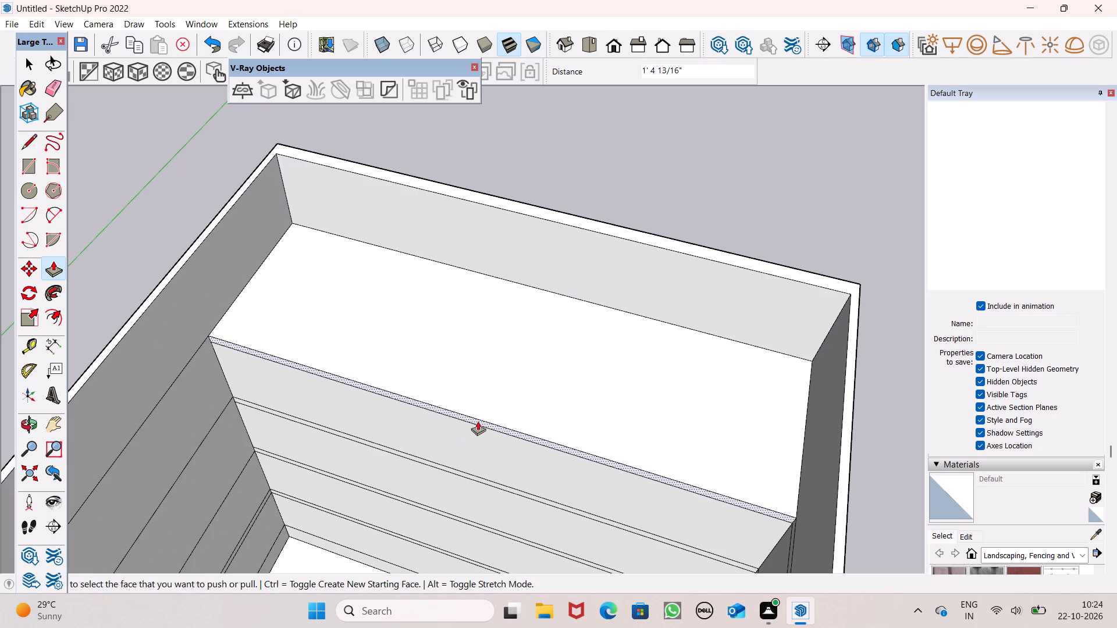
Push the thin floor band below the hollowed top storey back 18' 5/8", in line with the inner wall face above.
{"action": "left_click_drag", "start_coordinate": [480, 420], "coordinate": [582, 296]}
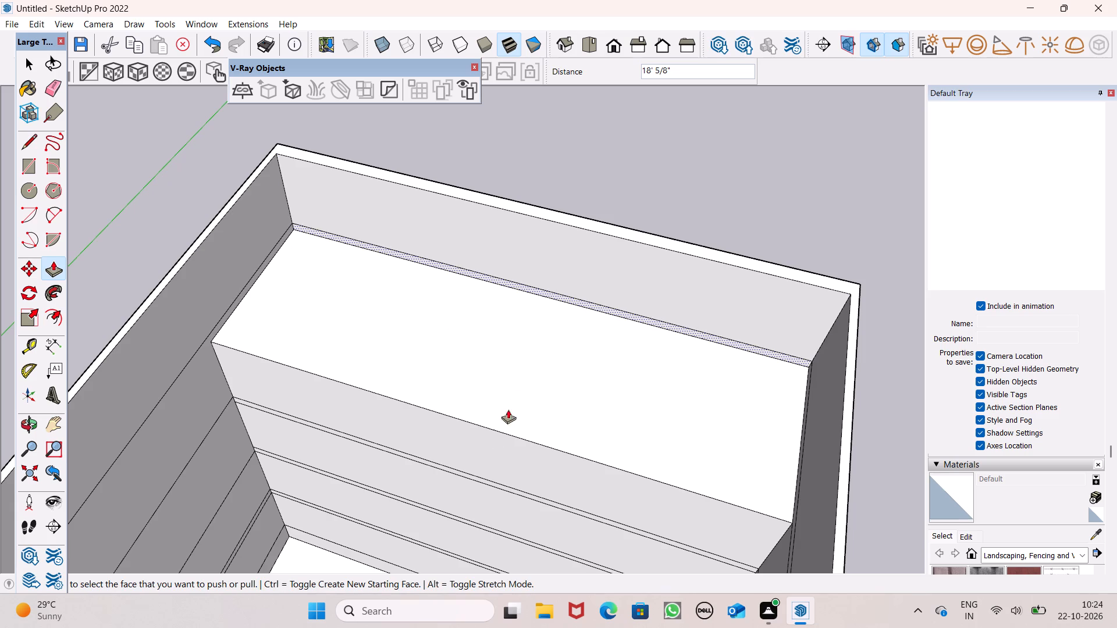
Push the inner wall's second section, the thin band below it and the third section back 18' 5/8" each.
{"action": "left_click_drag", "start_coordinate": [492, 455], "coordinate": [602, 304]}
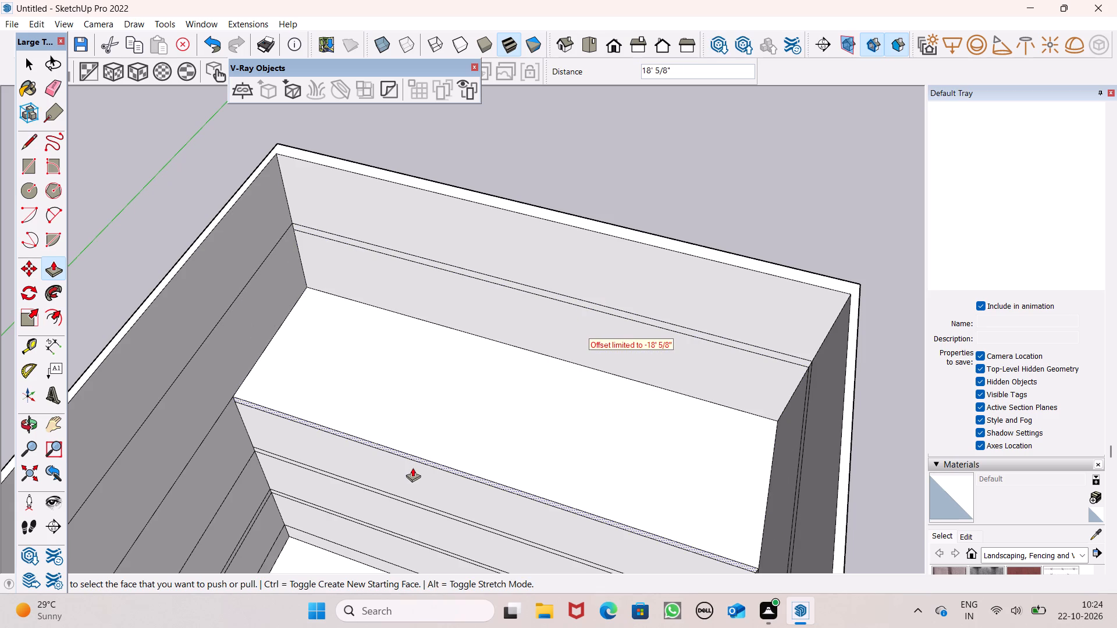
{"action": "left_click_drag", "start_coordinate": [431, 463], "coordinate": [570, 341]}
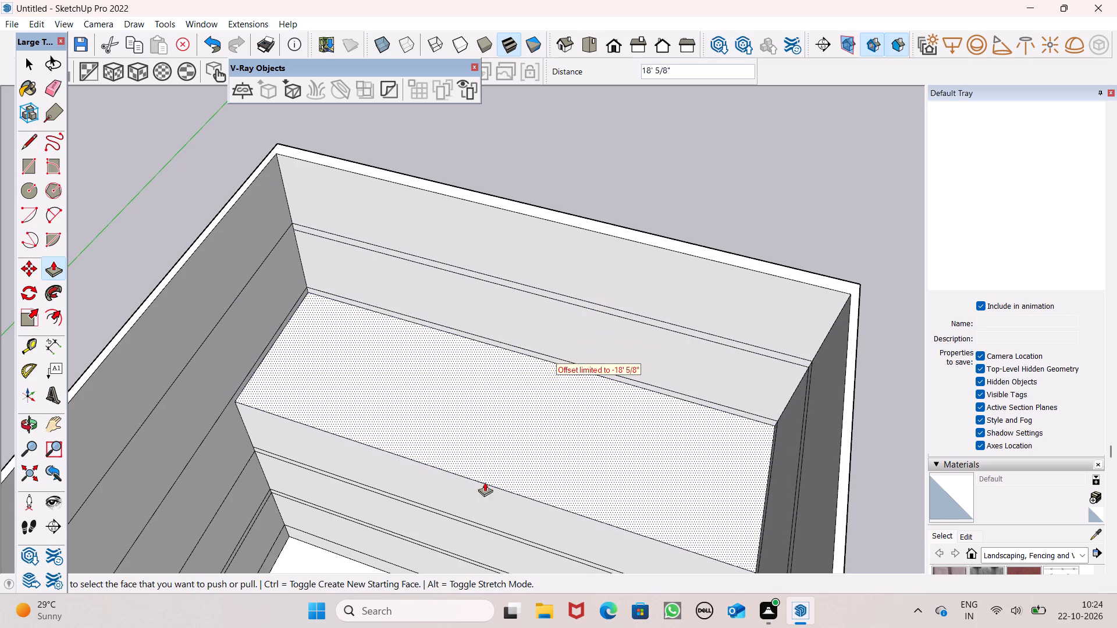
{"action": "left_click_drag", "start_coordinate": [461, 499], "coordinate": [568, 368]}
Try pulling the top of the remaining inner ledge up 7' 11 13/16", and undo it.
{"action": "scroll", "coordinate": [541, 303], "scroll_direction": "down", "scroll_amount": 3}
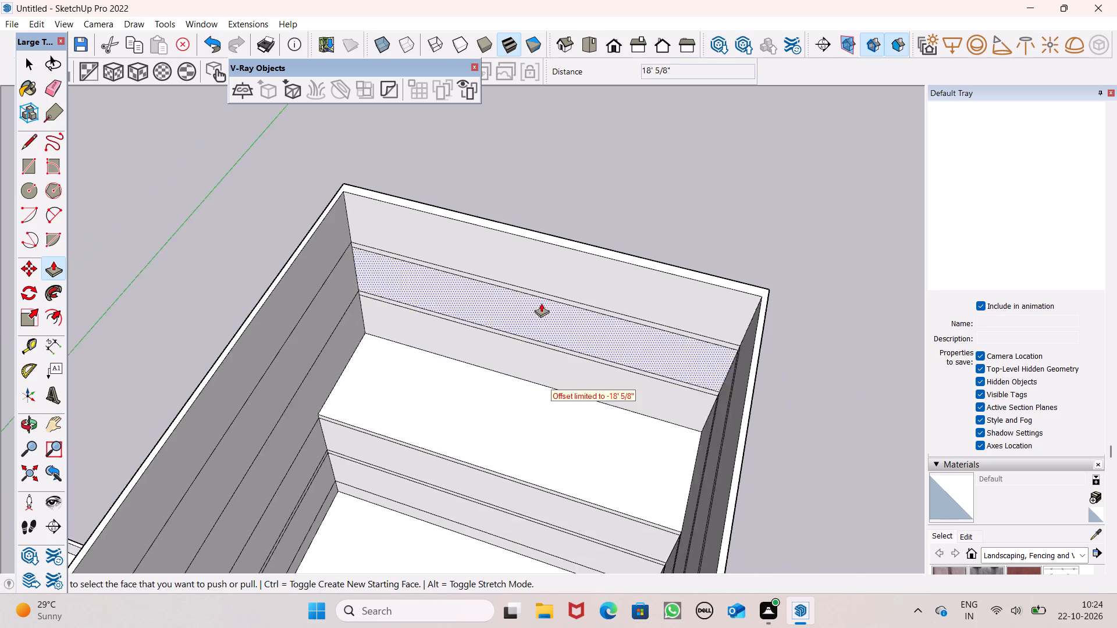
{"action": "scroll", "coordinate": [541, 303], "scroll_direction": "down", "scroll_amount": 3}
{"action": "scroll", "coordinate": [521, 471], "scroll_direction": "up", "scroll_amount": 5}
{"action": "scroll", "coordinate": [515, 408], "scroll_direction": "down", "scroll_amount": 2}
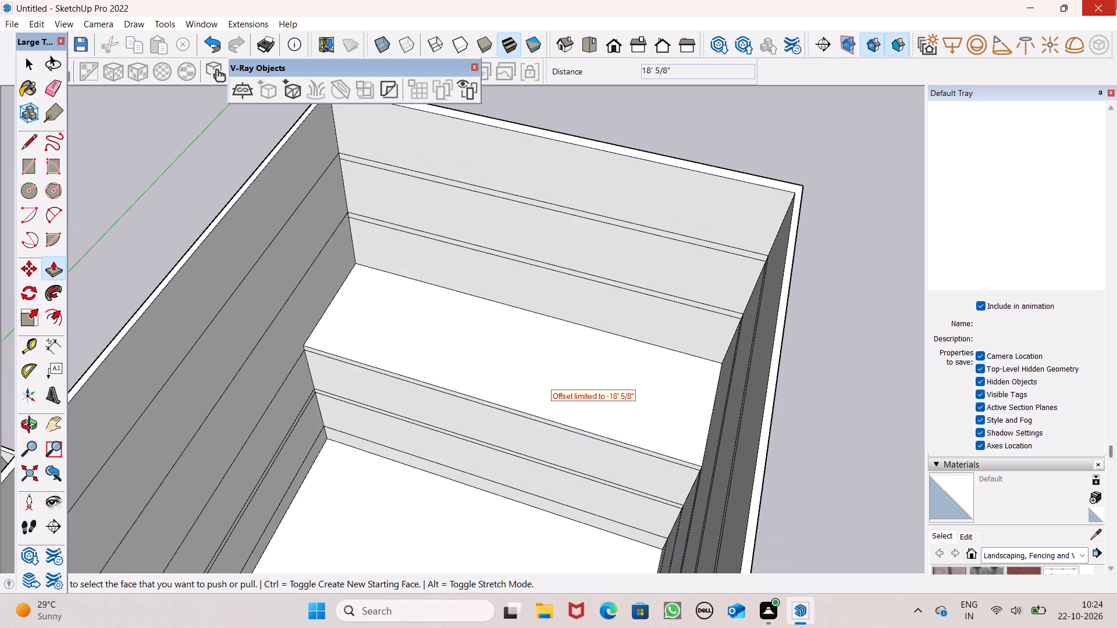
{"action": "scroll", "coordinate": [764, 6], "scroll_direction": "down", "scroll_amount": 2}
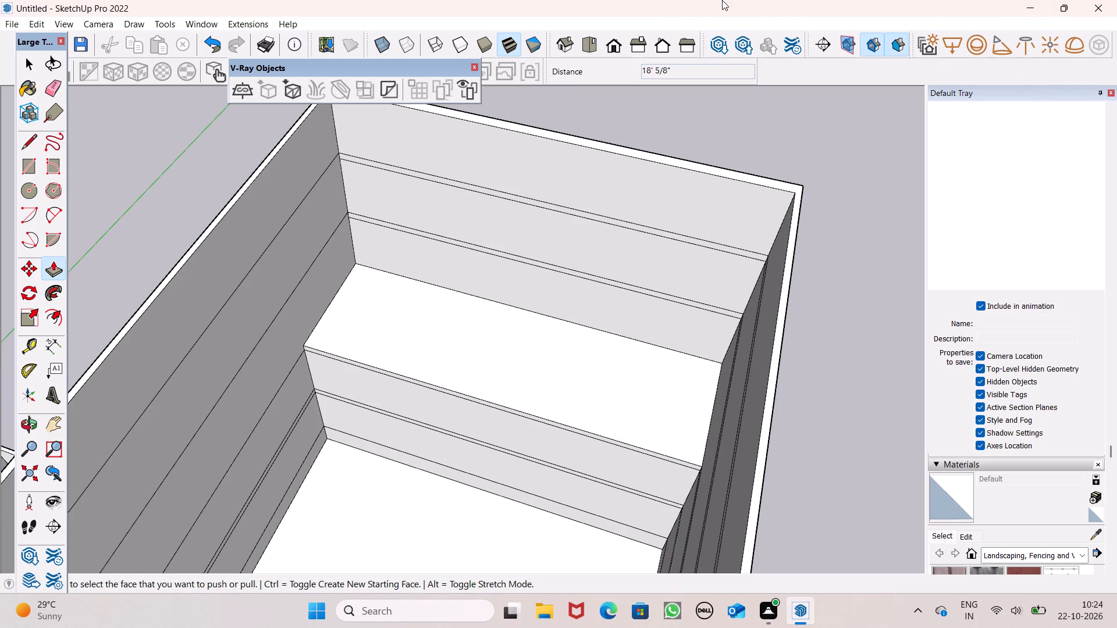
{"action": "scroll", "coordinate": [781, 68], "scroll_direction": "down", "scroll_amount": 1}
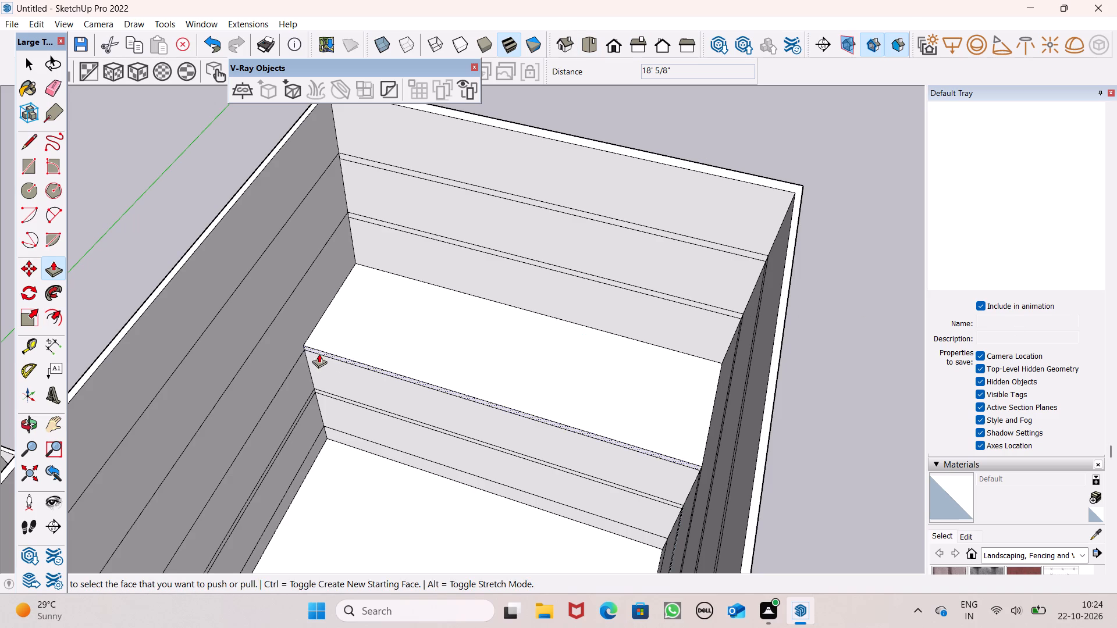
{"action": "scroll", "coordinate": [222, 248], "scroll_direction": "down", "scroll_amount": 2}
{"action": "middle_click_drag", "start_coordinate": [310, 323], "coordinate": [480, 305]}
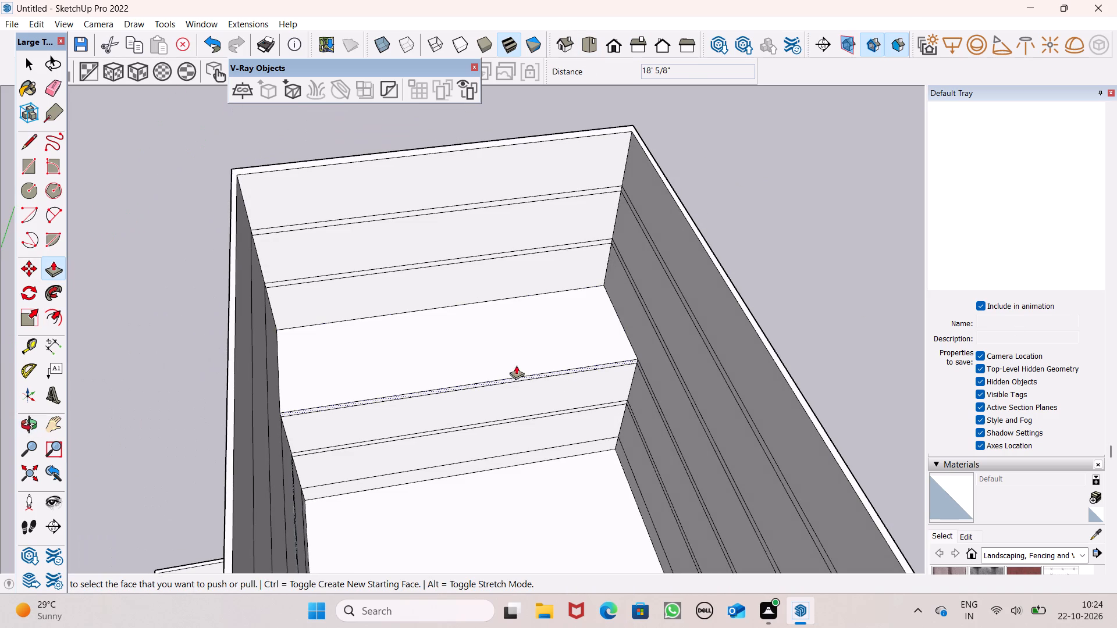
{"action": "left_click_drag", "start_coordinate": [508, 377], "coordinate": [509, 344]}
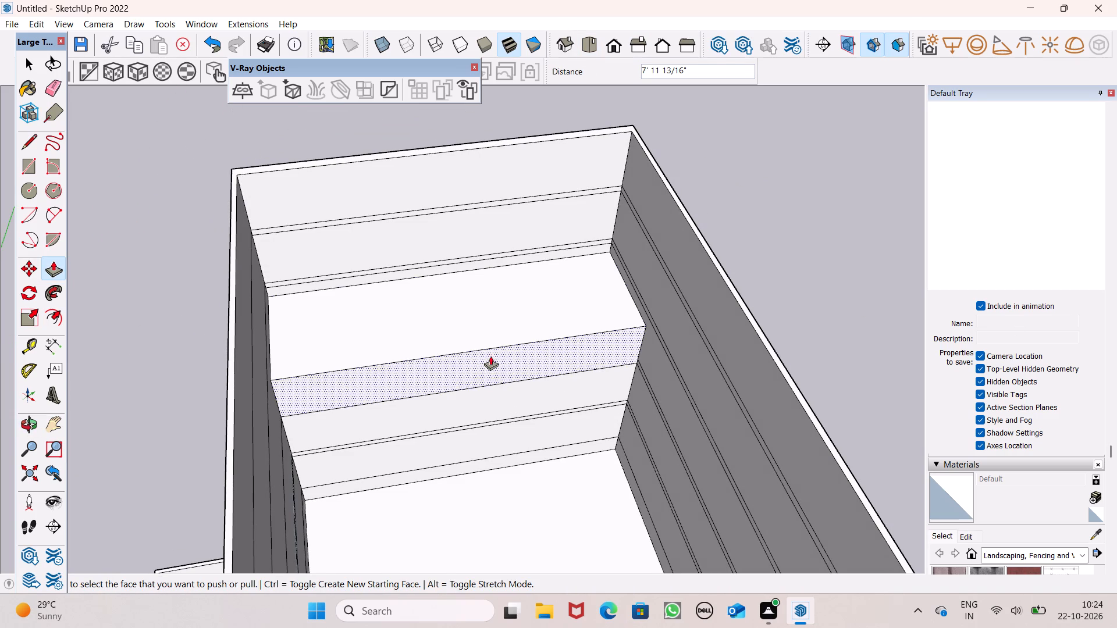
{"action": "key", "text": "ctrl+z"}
Push the third thin floor band, the fourth wall section and the band below it back 18' 5/8" each.
{"action": "middle_click_drag", "start_coordinate": [453, 360], "coordinate": [338, 330]}
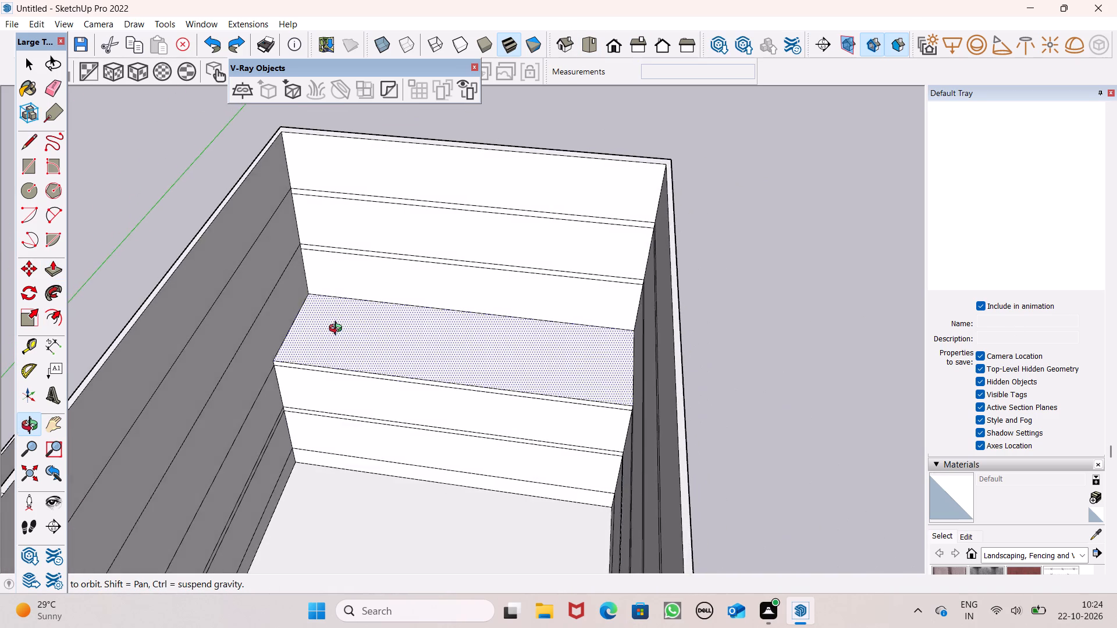
{"action": "middle_click_drag", "start_coordinate": [338, 330], "coordinate": [279, 301]}
{"action": "scroll", "coordinate": [340, 345], "scroll_direction": "up", "scroll_amount": 6}
{"action": "scroll", "coordinate": [367, 322], "scroll_direction": "down", "scroll_amount": 1}
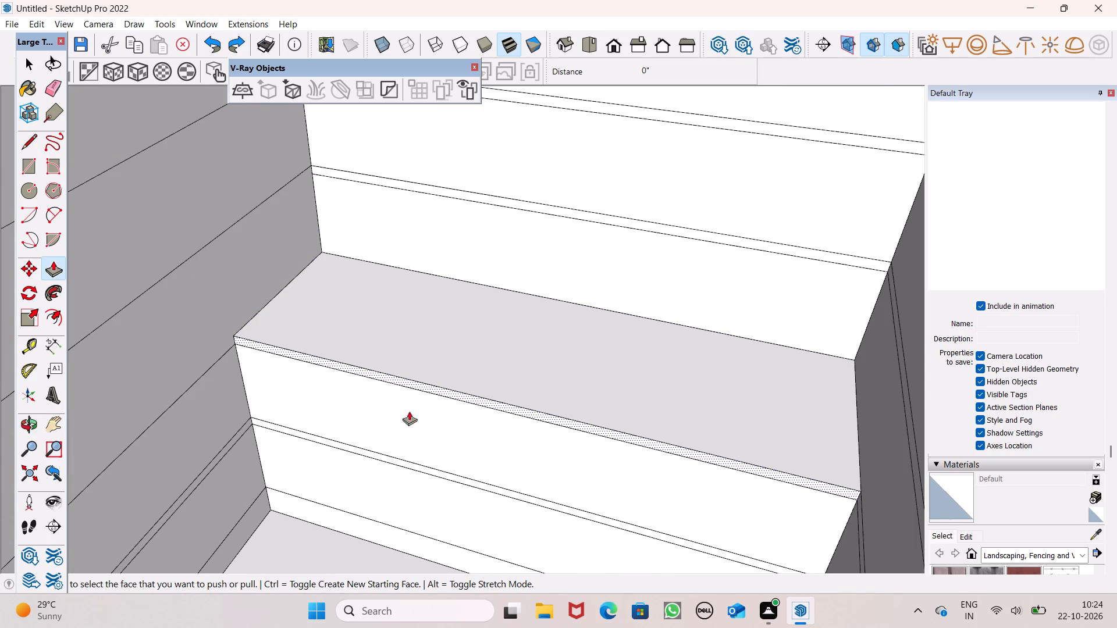
{"action": "left_click_drag", "start_coordinate": [474, 398], "coordinate": [567, 332]}
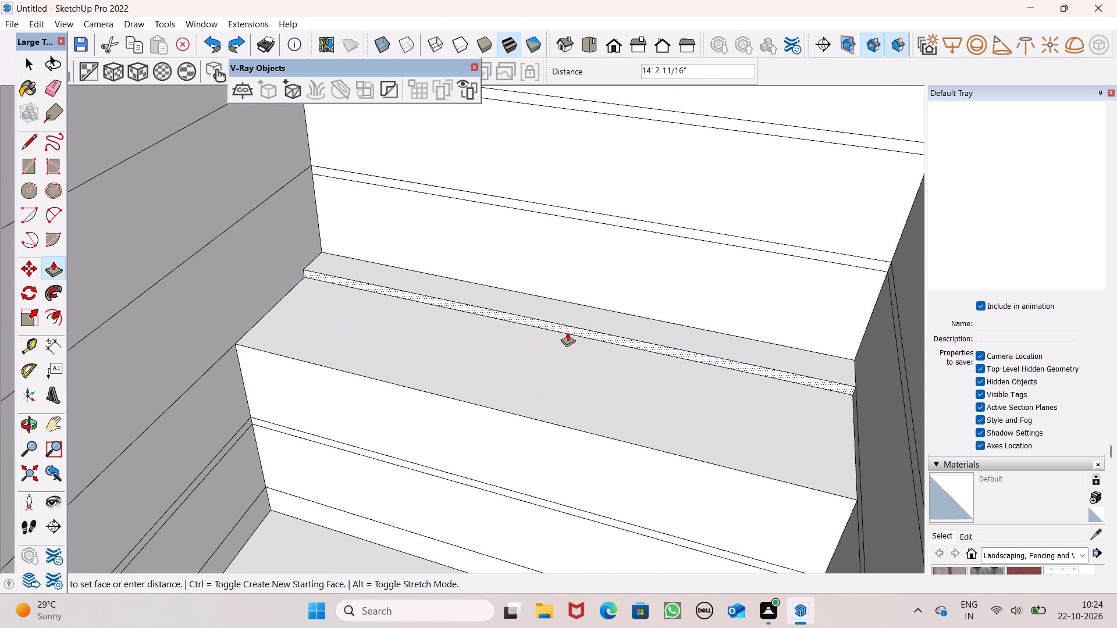
{"action": "left_click_drag", "start_coordinate": [567, 332], "coordinate": [629, 292]}
{"action": "left_click_drag", "start_coordinate": [478, 430], "coordinate": [578, 298]}
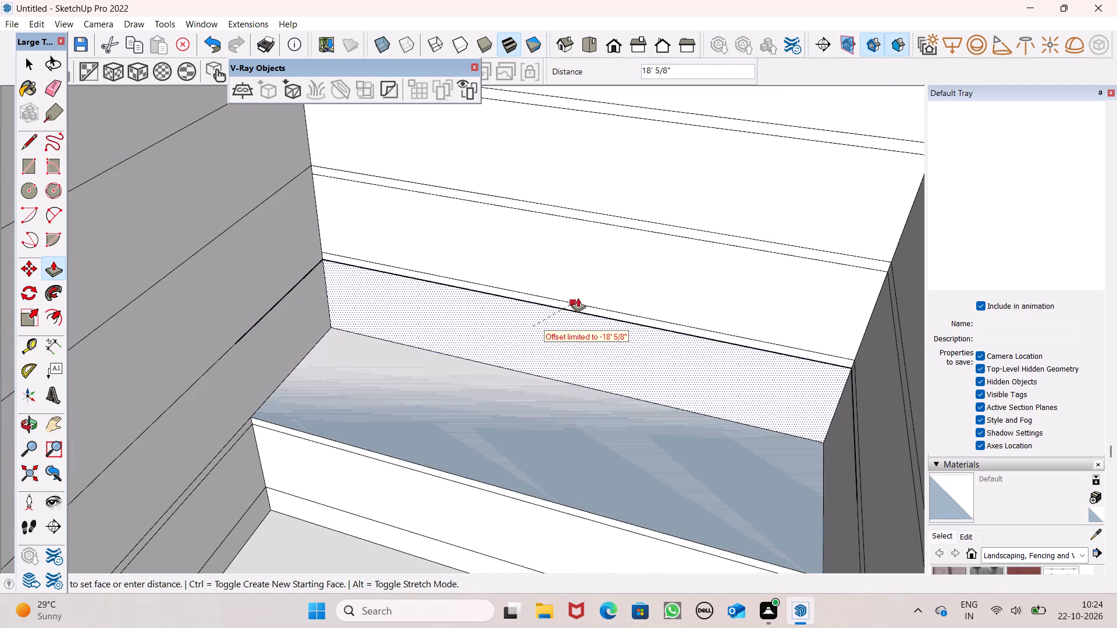
{"action": "left_click_drag", "start_coordinate": [578, 298], "coordinate": [618, 266]}
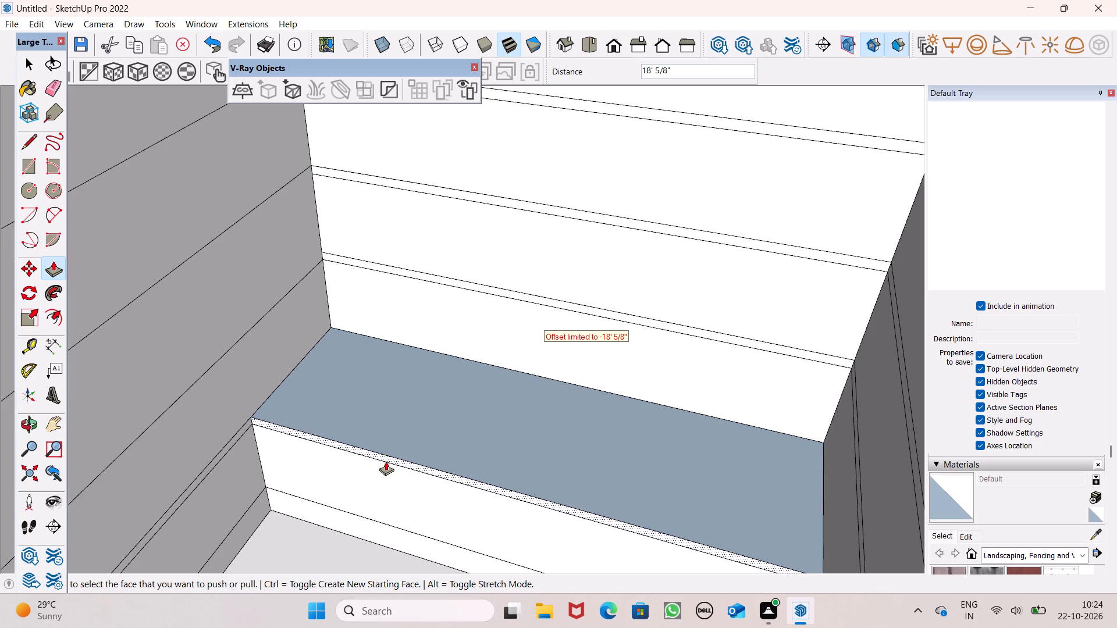
{"action": "left_click_drag", "start_coordinate": [386, 460], "coordinate": [542, 372]}
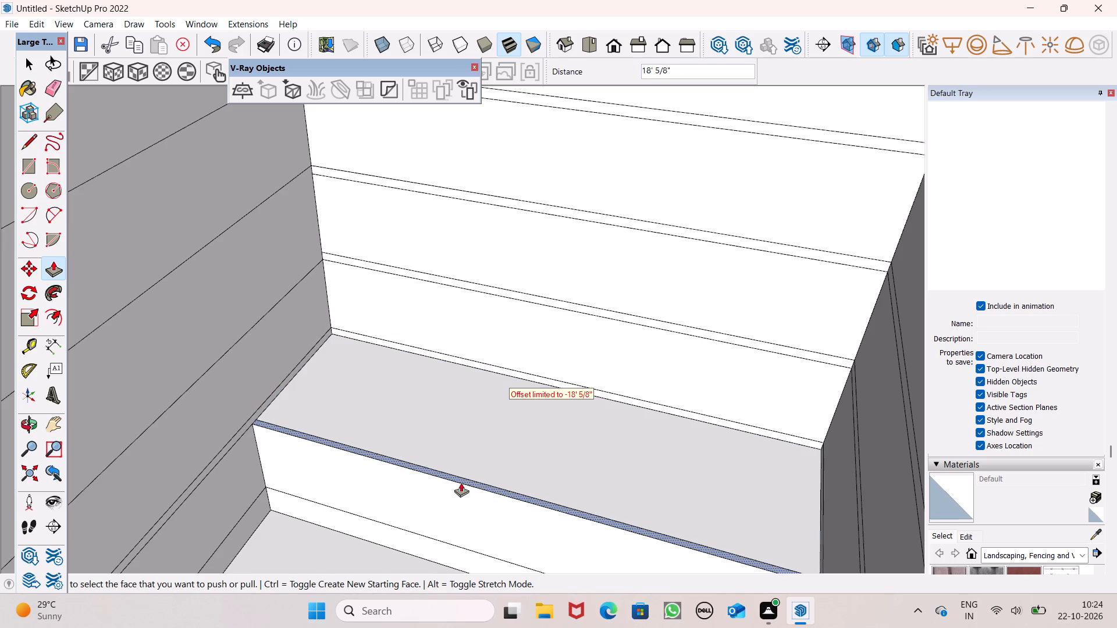
Push the lowest full wall section above the base band back 17' 3 5/8", in line with the inner wall above.
{"action": "left_click_drag", "start_coordinate": [450, 487], "coordinate": [491, 429]}
{"action": "left_click_drag", "start_coordinate": [442, 499], "coordinate": [459, 469]}
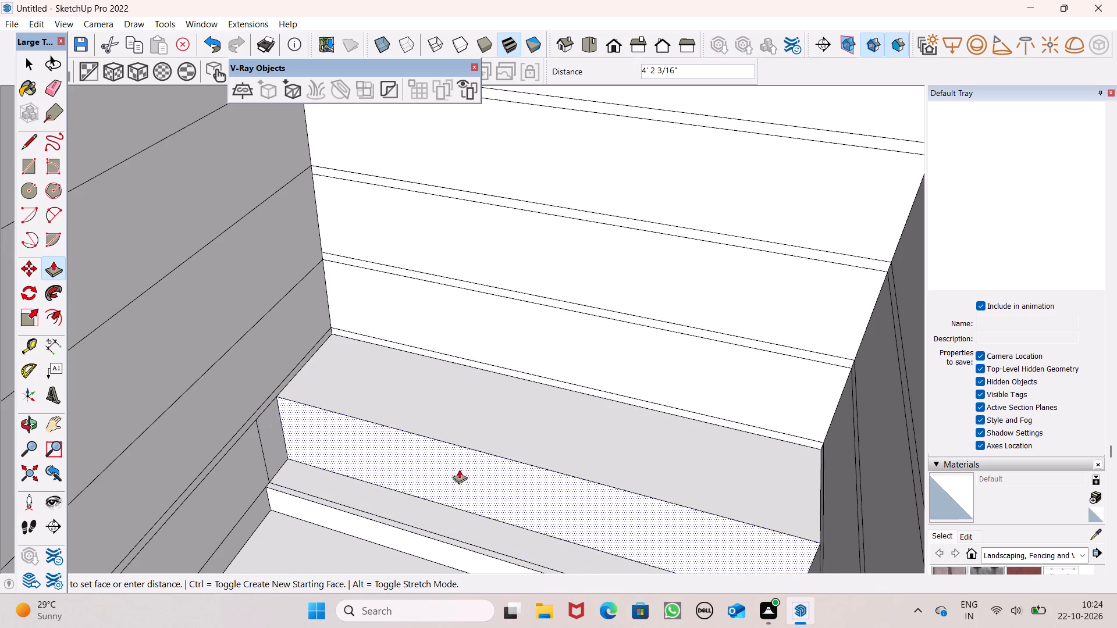
{"action": "left_click_drag", "start_coordinate": [459, 469], "coordinate": [585, 368]}
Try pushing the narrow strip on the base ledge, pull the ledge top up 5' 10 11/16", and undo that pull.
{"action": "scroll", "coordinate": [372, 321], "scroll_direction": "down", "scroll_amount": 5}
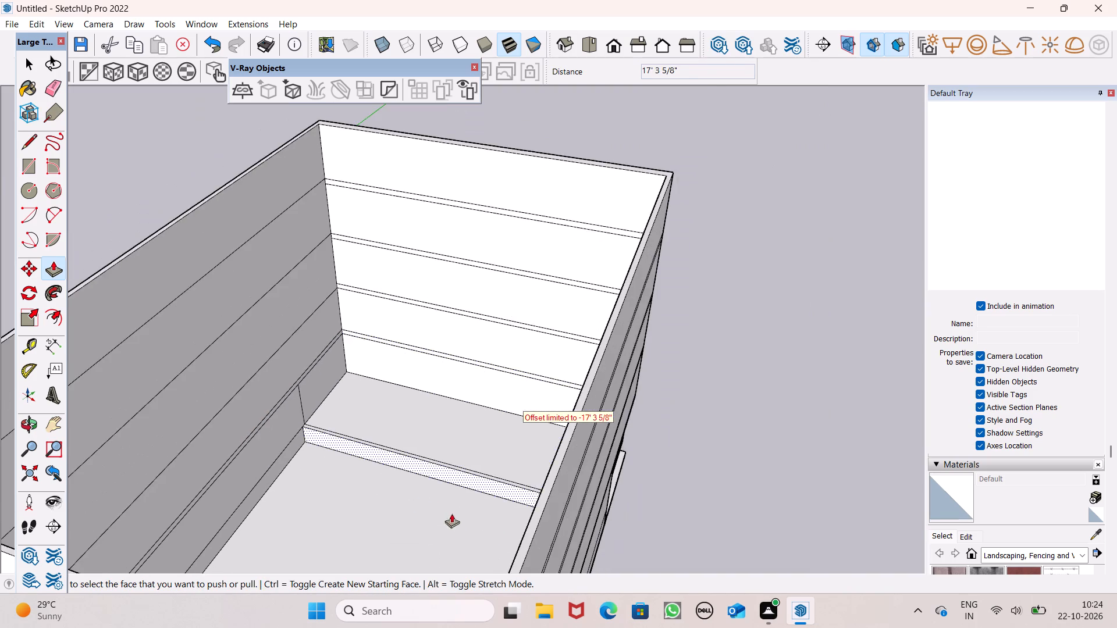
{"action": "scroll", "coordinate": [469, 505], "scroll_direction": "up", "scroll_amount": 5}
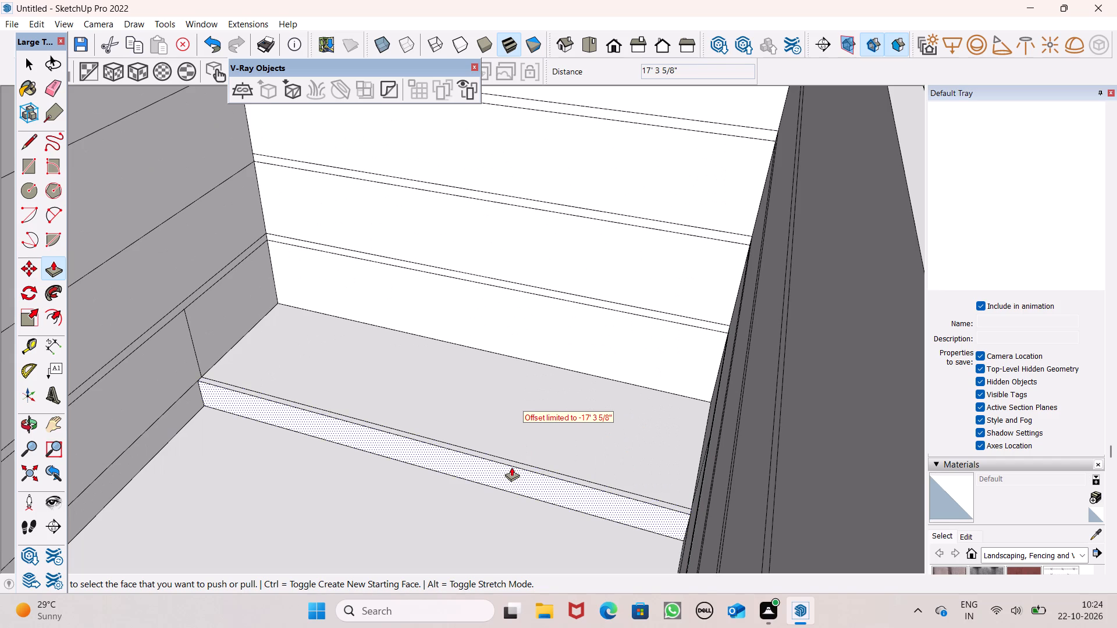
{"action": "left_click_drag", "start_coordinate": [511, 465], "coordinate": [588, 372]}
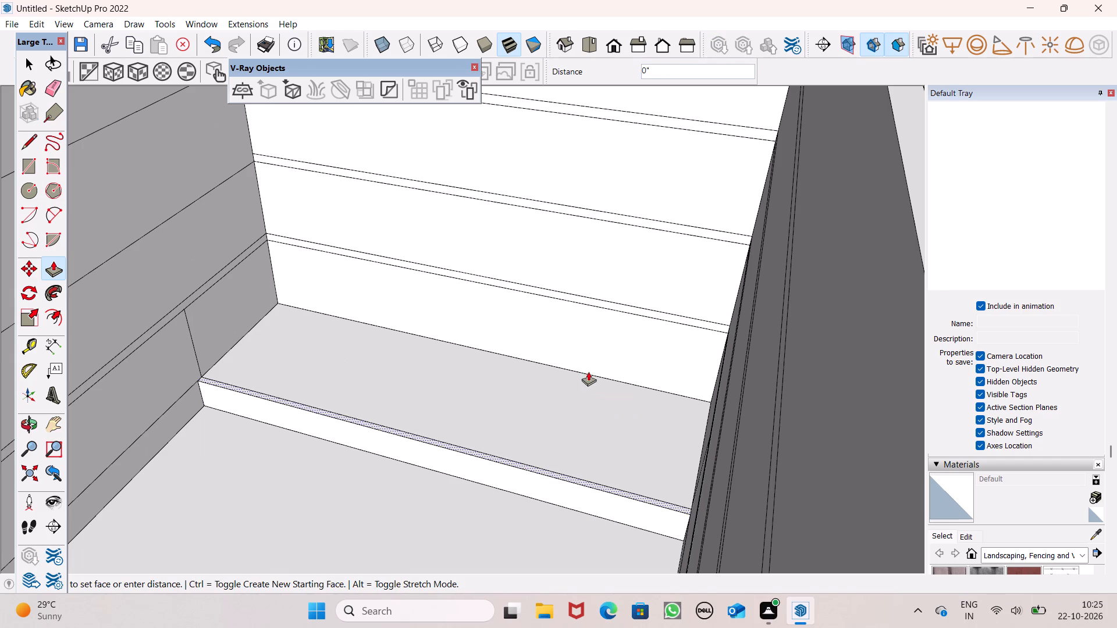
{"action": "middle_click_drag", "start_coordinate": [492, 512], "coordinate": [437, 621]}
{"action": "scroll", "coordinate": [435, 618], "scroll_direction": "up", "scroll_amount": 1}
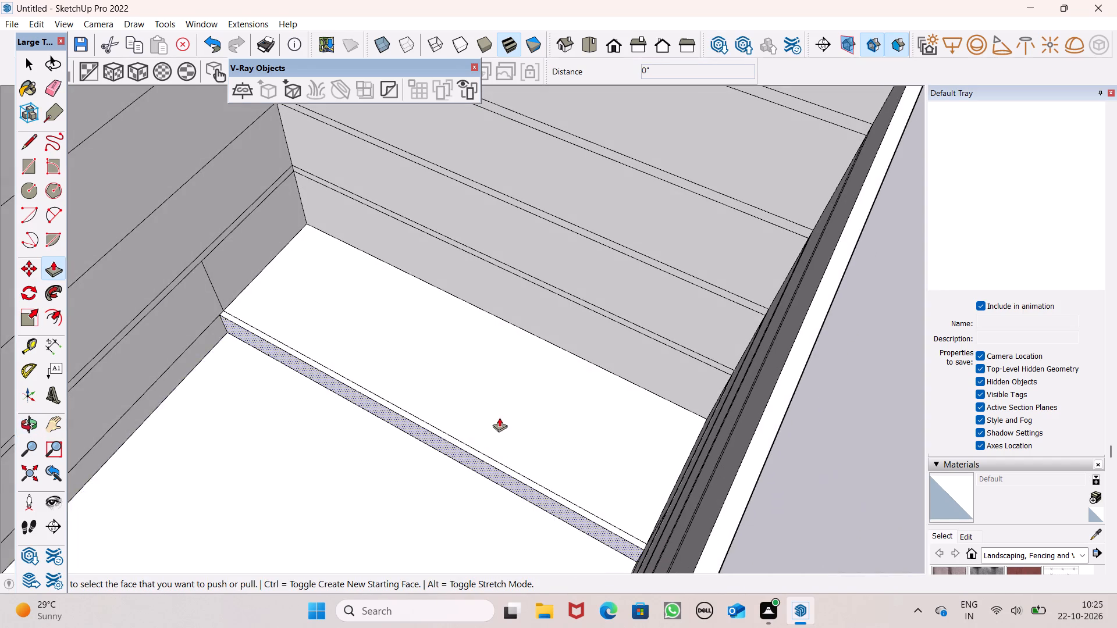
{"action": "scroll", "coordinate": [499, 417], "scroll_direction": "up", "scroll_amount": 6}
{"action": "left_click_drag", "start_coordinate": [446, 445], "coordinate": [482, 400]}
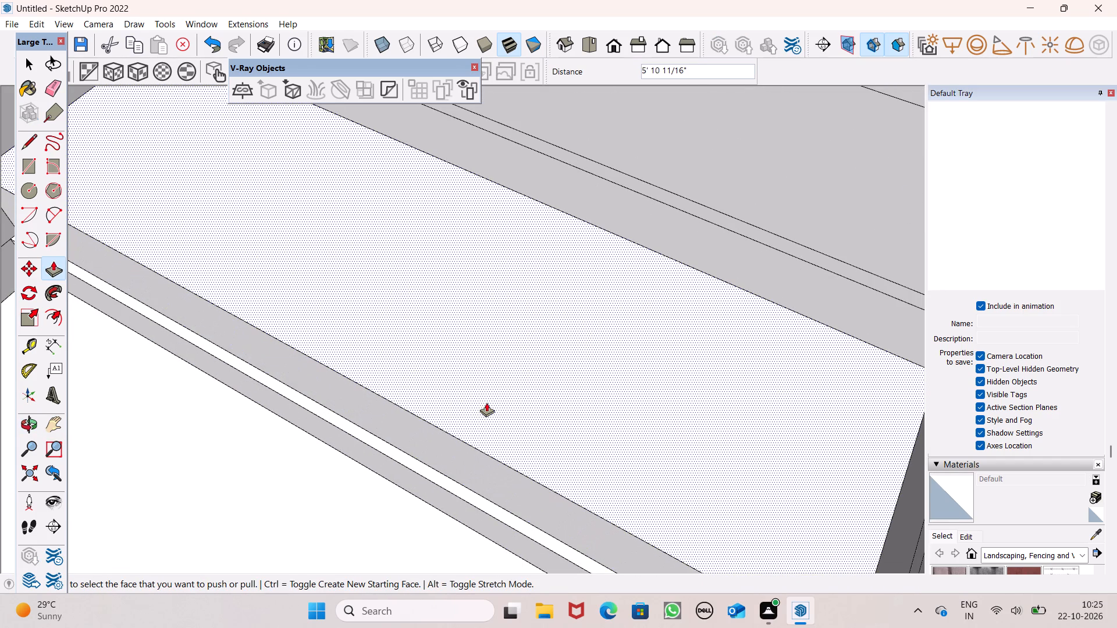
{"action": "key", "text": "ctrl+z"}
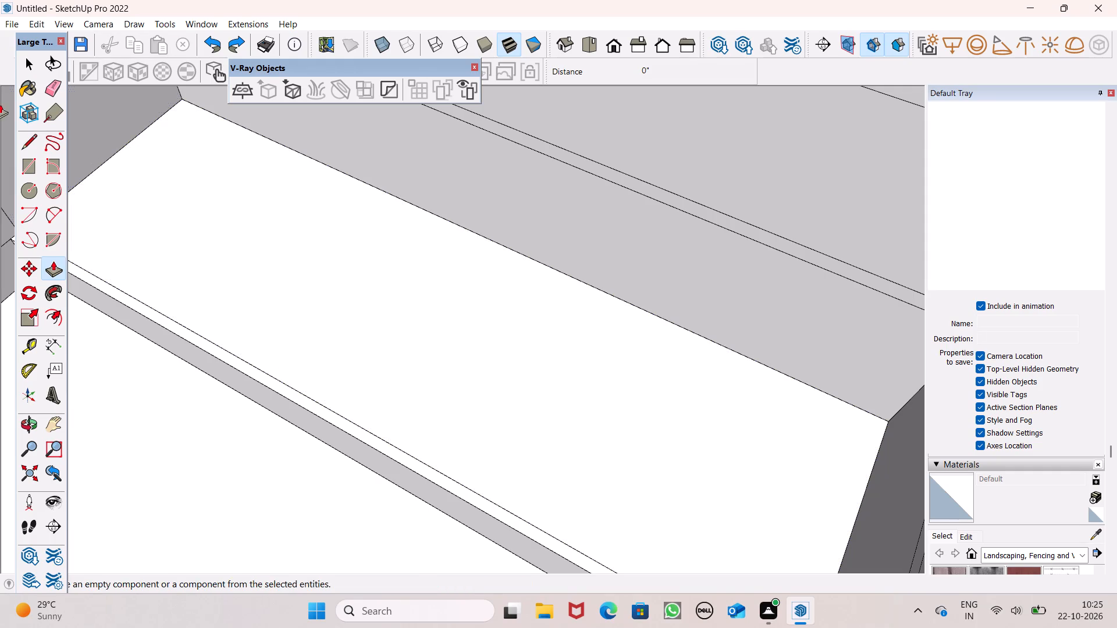
Erase the long edge separating the narrow strip from the top of the base ledge.
{"action": "left_click", "coordinate": [52, 88]}
{"action": "left_click_drag", "start_coordinate": [374, 425], "coordinate": [372, 433]}
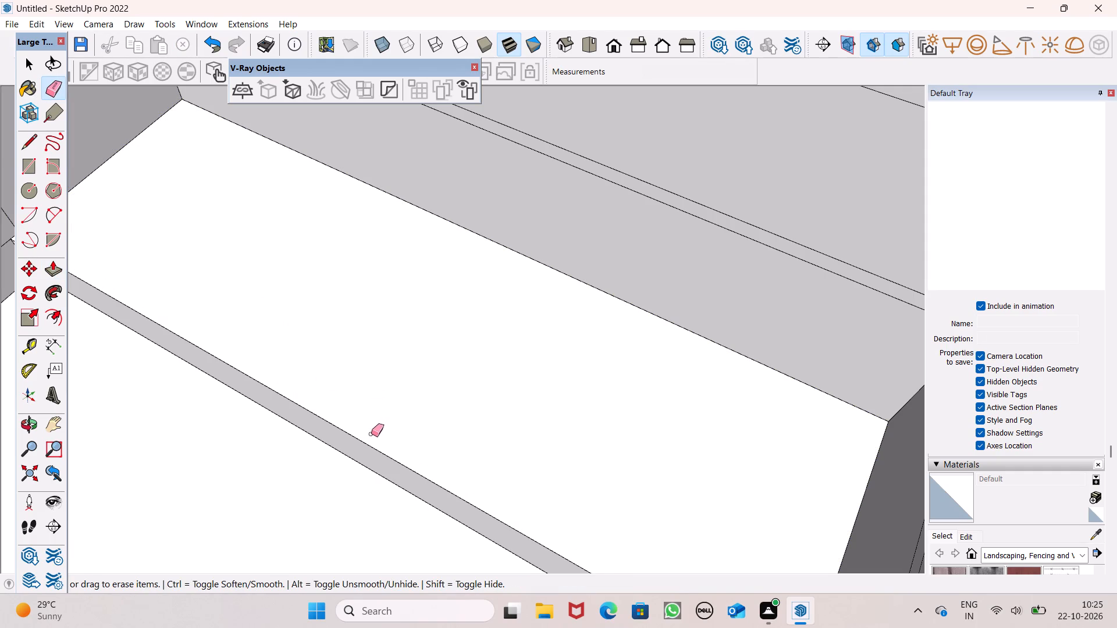
Push the front face of the base ledge back 9".
{"action": "left_click", "coordinate": [51, 261]}
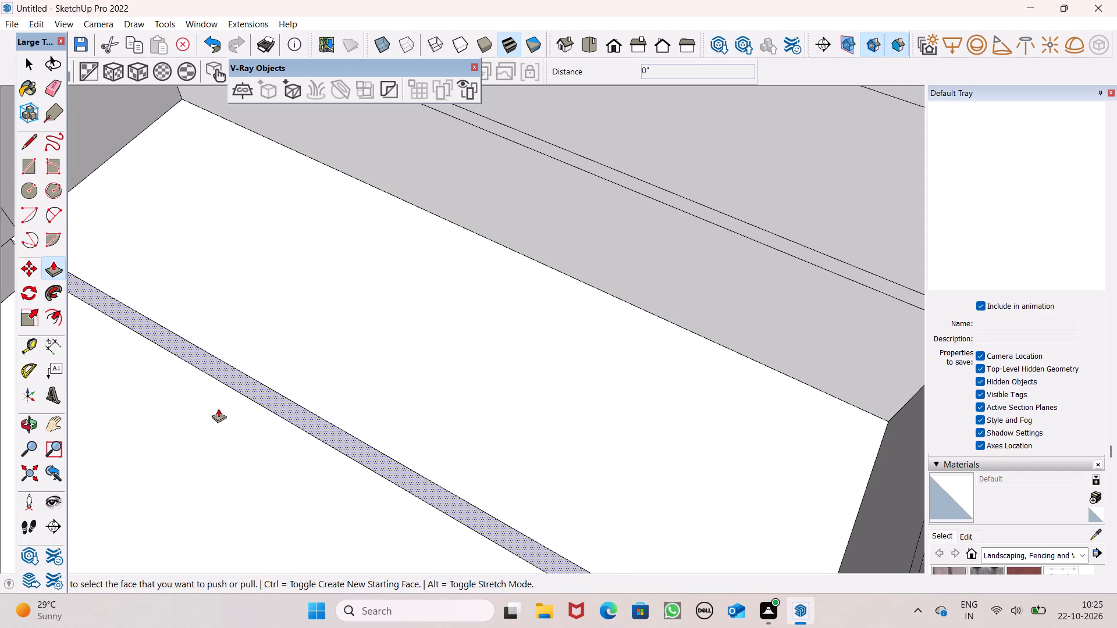
{"action": "left_click_drag", "start_coordinate": [300, 419], "coordinate": [442, 296]}
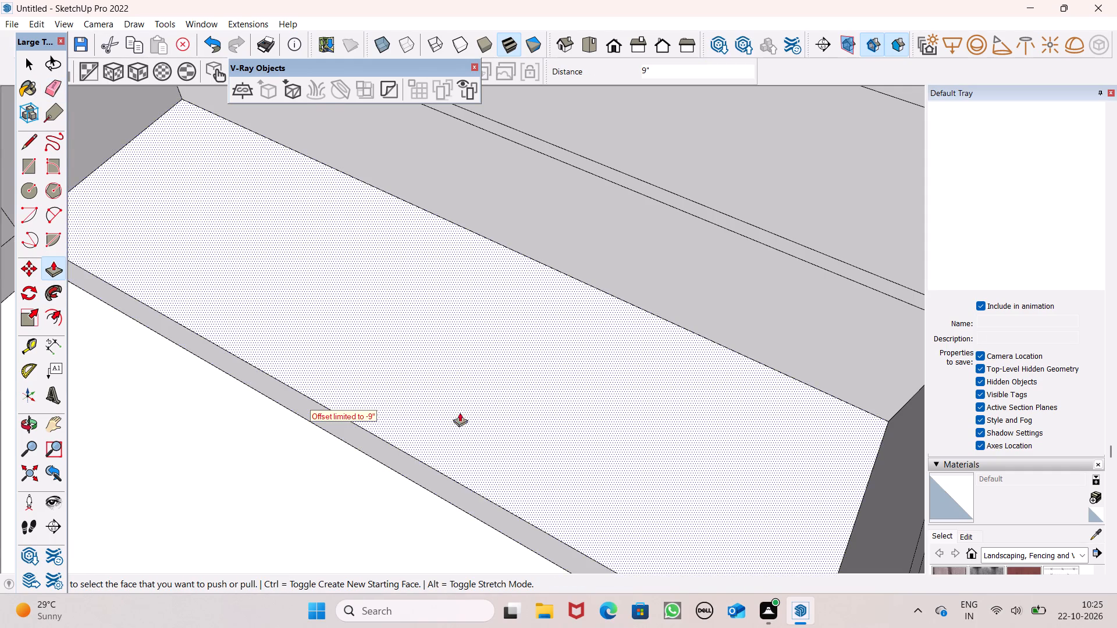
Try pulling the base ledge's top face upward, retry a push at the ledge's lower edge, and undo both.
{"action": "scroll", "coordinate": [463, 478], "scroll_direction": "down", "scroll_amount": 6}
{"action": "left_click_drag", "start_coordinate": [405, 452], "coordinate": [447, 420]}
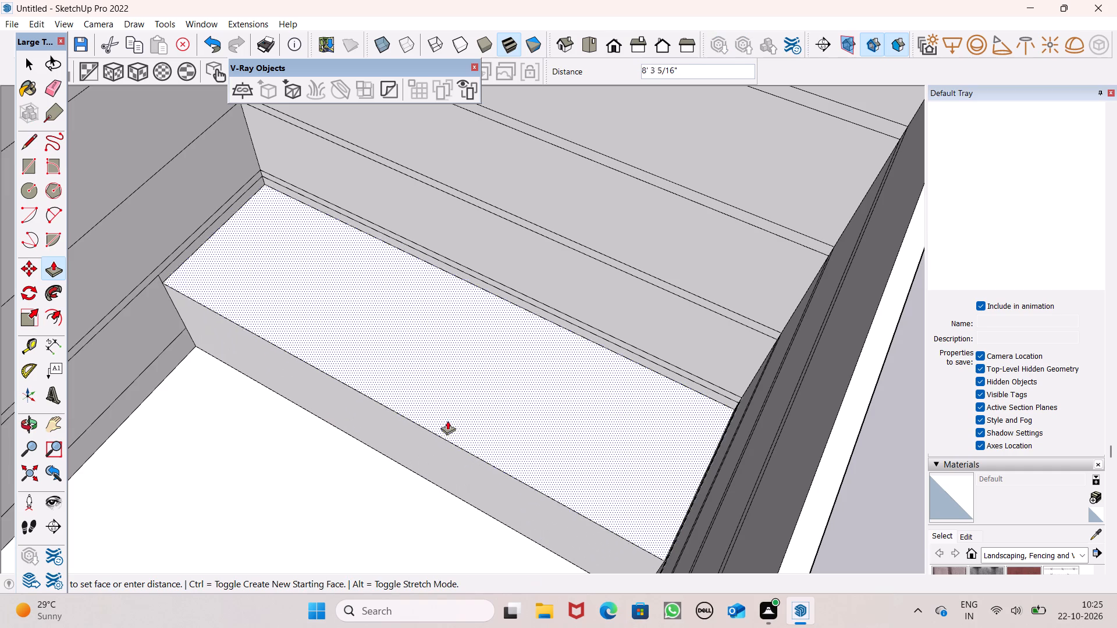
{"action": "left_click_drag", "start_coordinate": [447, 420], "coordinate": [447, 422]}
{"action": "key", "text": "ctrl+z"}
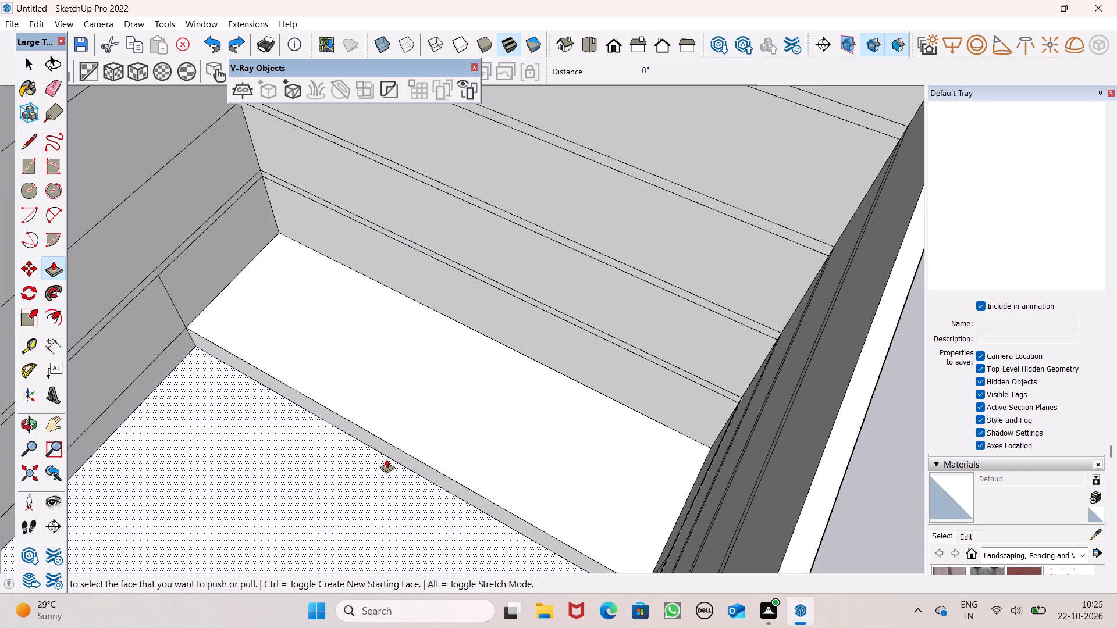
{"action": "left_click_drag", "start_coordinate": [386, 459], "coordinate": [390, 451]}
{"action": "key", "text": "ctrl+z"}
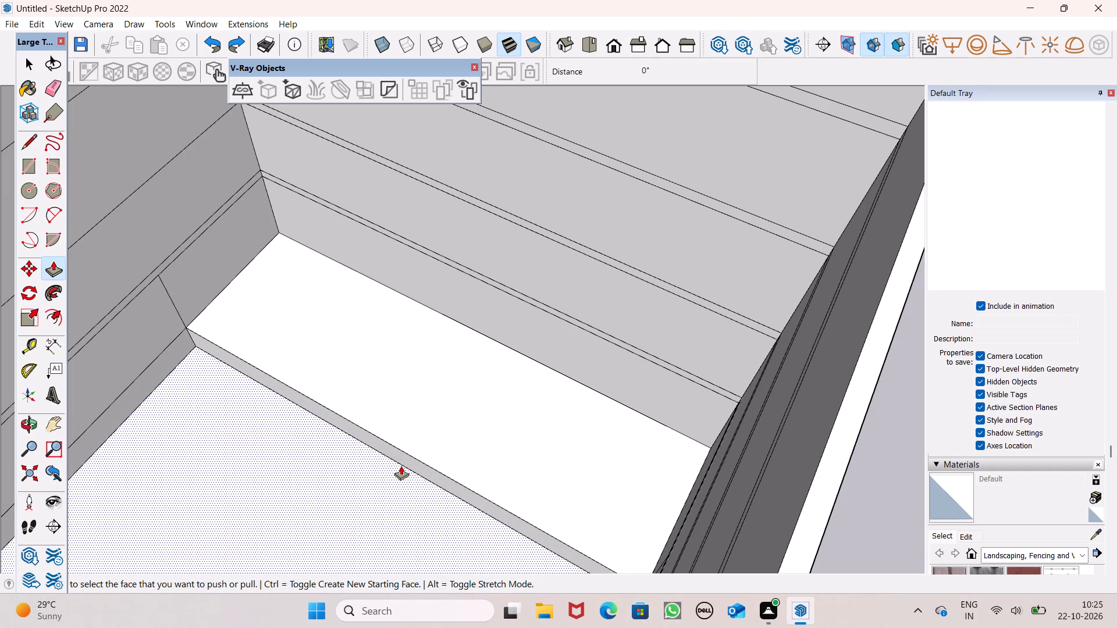
Push the base ledge's front face back 17' 3 5/8", in line with the inner wall above.
{"action": "left_click_drag", "start_coordinate": [406, 460], "coordinate": [542, 358]}
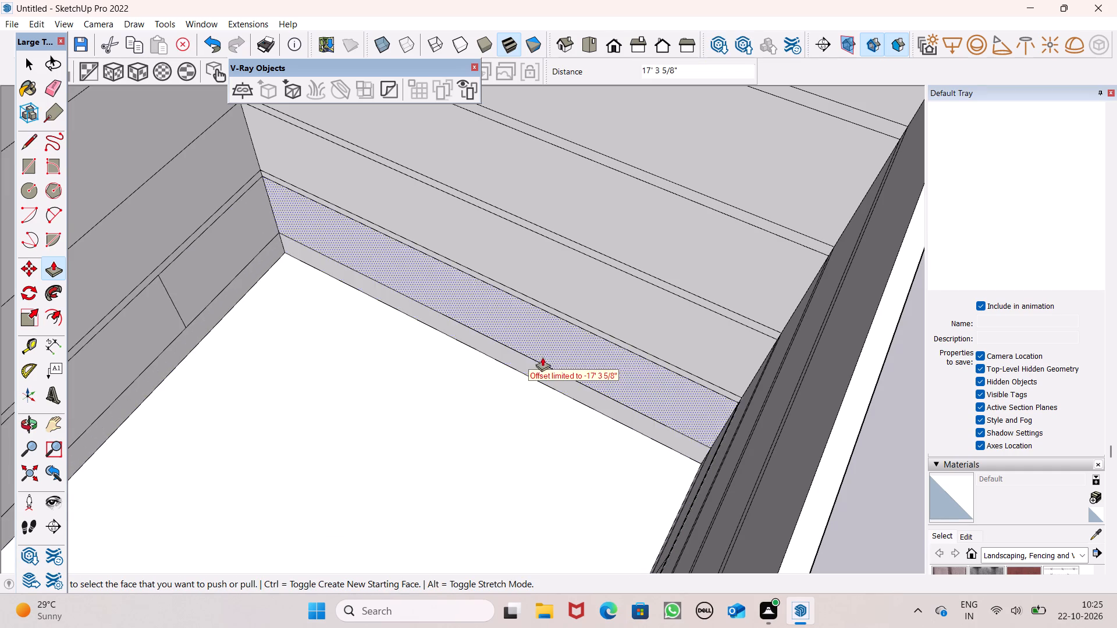
Erase the short leftover vertical edge low on the long inner side wall.
{"action": "scroll", "coordinate": [514, 353], "scroll_direction": "down", "scroll_amount": 8}
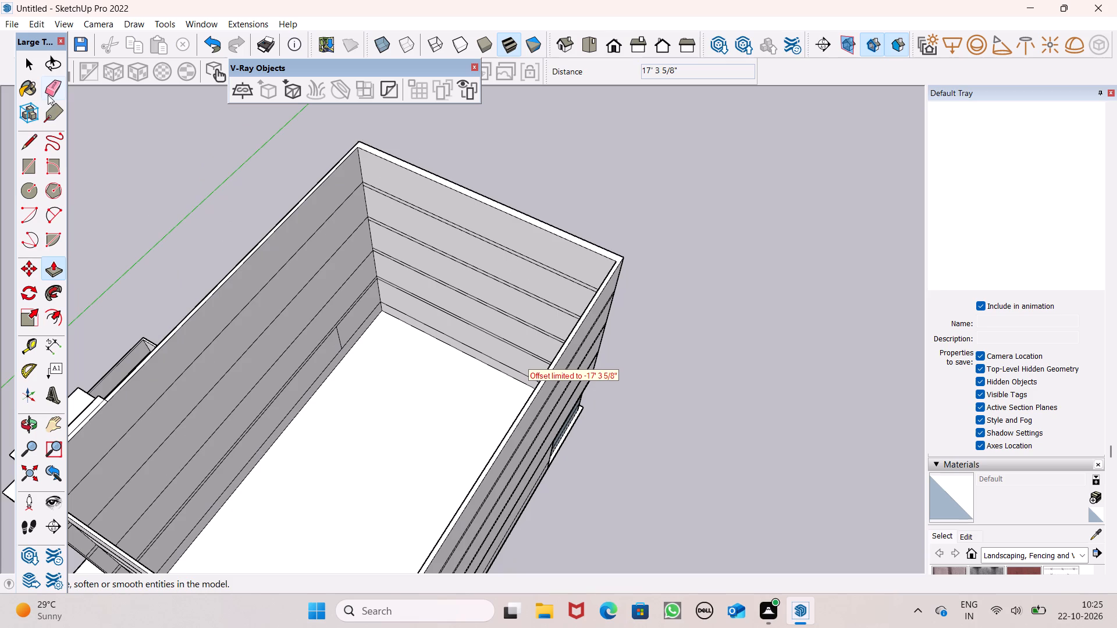
{"action": "left_click", "coordinate": [60, 81]}
{"action": "scroll", "coordinate": [271, 309], "scroll_direction": "up", "scroll_amount": 7}
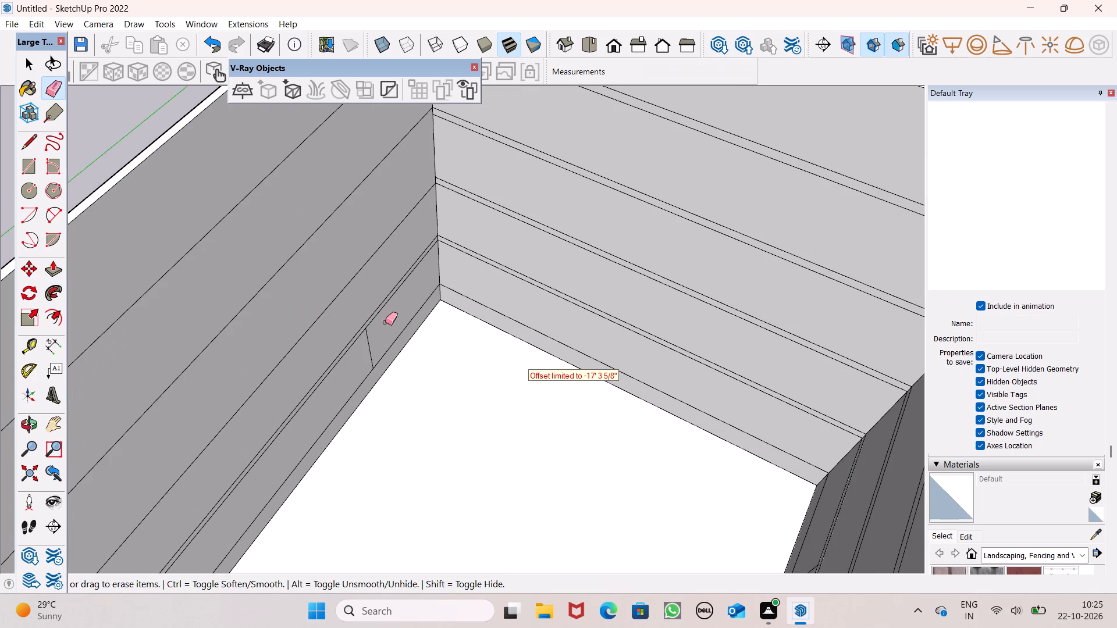
{"action": "left_click_drag", "start_coordinate": [372, 335], "coordinate": [371, 351]}
Erase the two stray vertical lines through the top storey, its dividing band and the storey below on the long balcony-side facade.
{"action": "scroll", "coordinate": [426, 277], "scroll_direction": "down", "scroll_amount": 11}
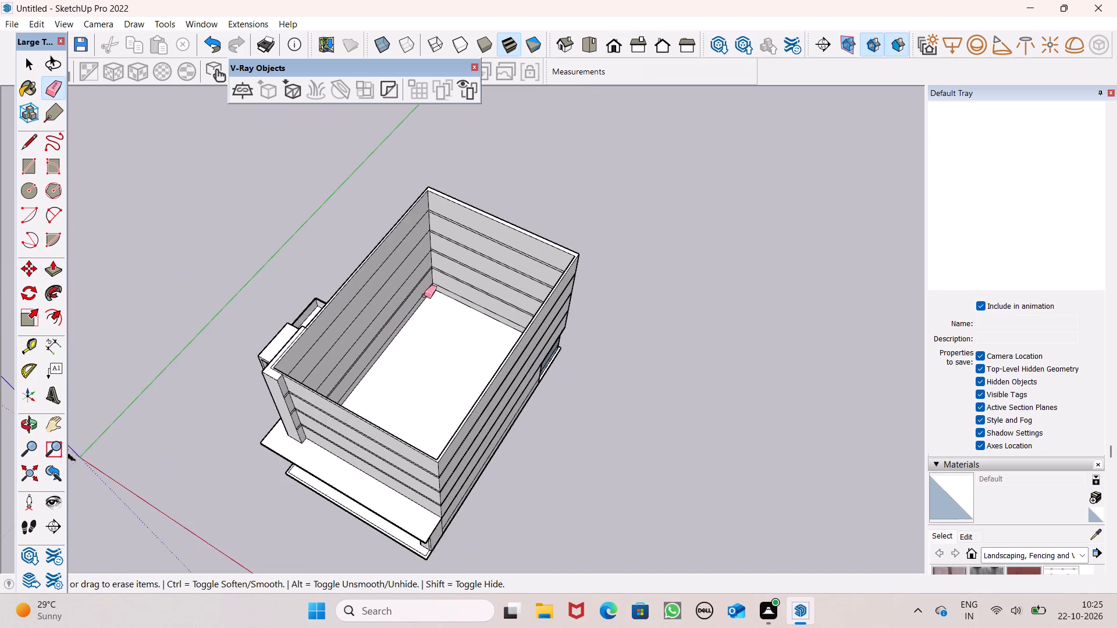
{"action": "middle_click_drag", "start_coordinate": [324, 378], "coordinate": [692, 148]}
{"action": "middle_click_drag", "start_coordinate": [618, 326], "coordinate": [742, 295]}
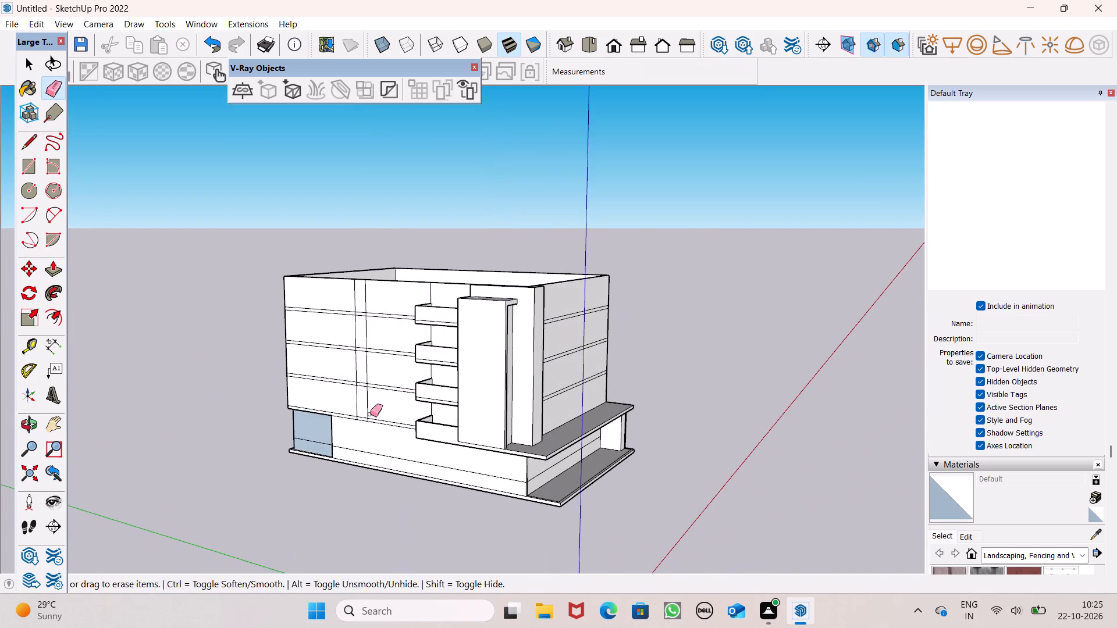
{"action": "middle_click_drag", "start_coordinate": [390, 412], "coordinate": [682, 363]}
{"action": "scroll", "coordinate": [682, 364], "scroll_direction": "up", "scroll_amount": 1}
{"action": "scroll", "coordinate": [305, 392], "scroll_direction": "down", "scroll_amount": 2}
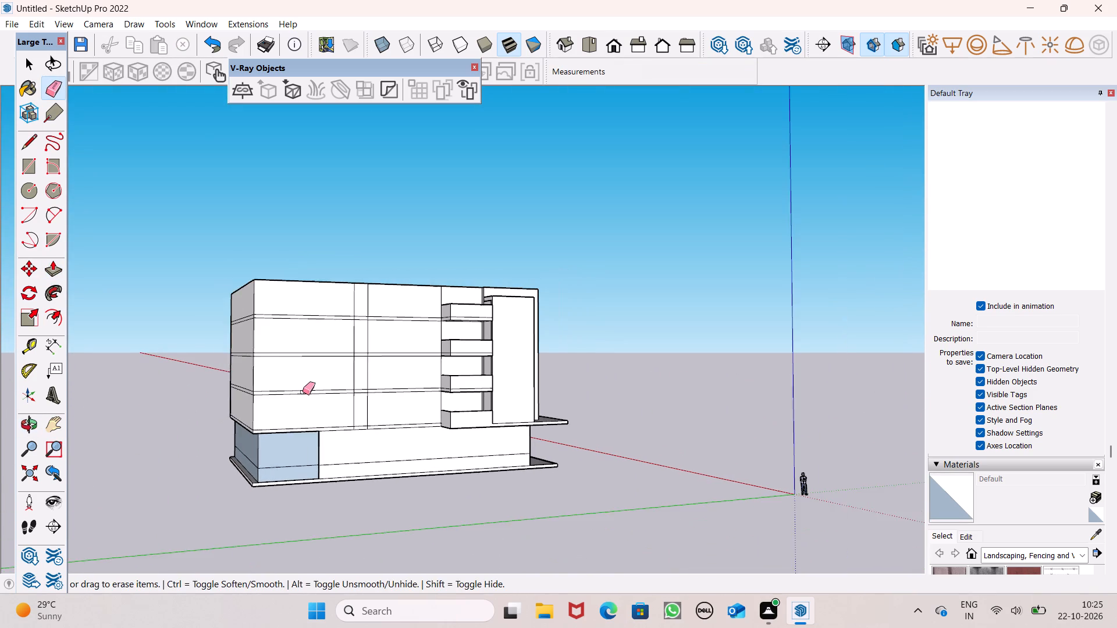
{"action": "middle_click_drag", "start_coordinate": [361, 425], "coordinate": [301, 515]}
{"action": "scroll", "coordinate": [333, 376], "scroll_direction": "up", "scroll_amount": 7}
{"action": "scroll", "coordinate": [394, 290], "scroll_direction": "up", "scroll_amount": 6}
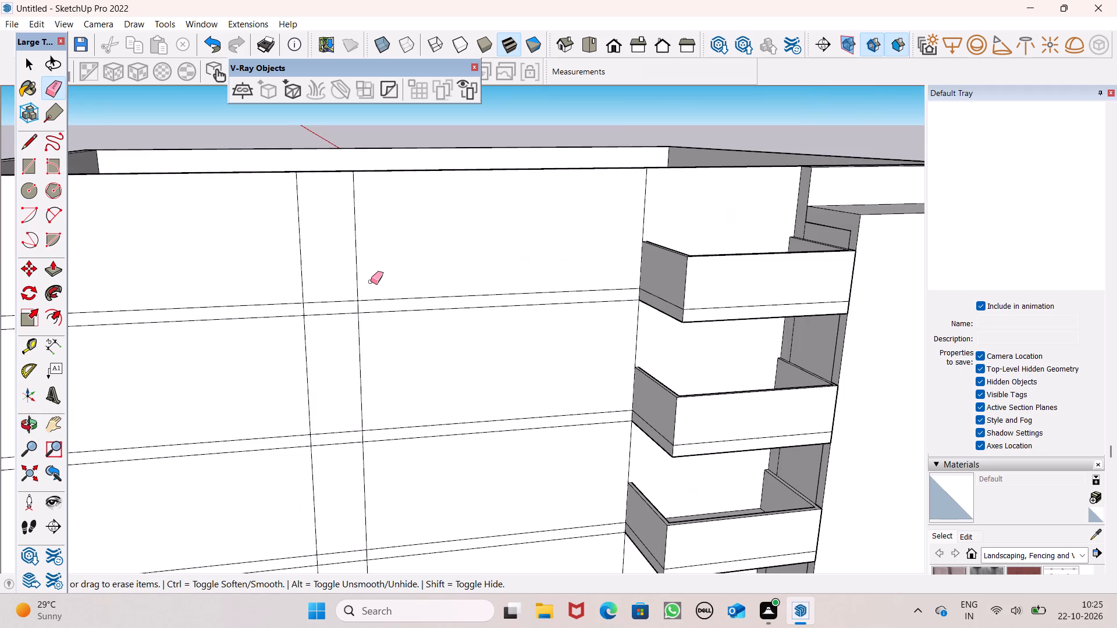
{"action": "left_click_drag", "start_coordinate": [360, 281], "coordinate": [373, 277]}
{"action": "scroll", "coordinate": [362, 313], "scroll_direction": "up", "scroll_amount": 5}
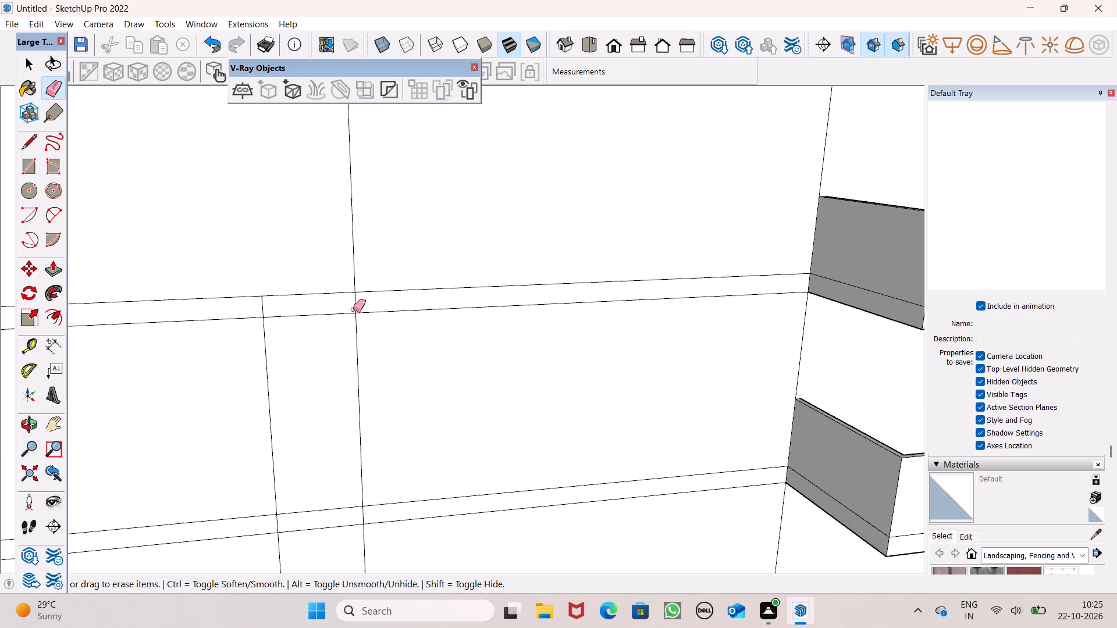
{"action": "double_click", "coordinate": [353, 309]}
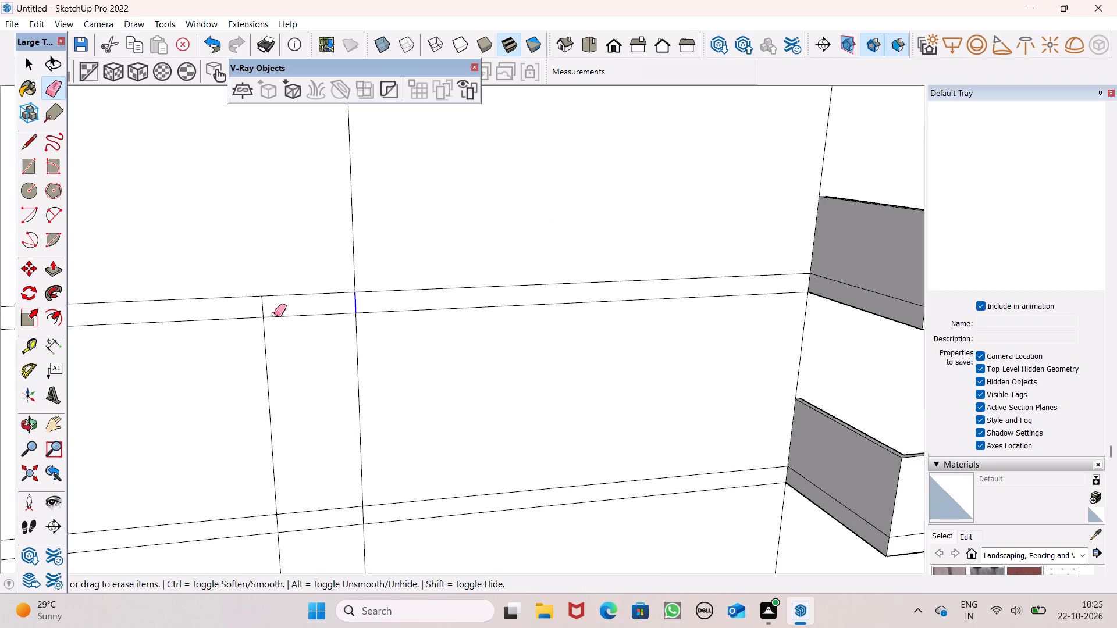
{"action": "left_click_drag", "start_coordinate": [269, 310], "coordinate": [257, 310]}
{"action": "left_click_drag", "start_coordinate": [271, 365], "coordinate": [356, 361]}
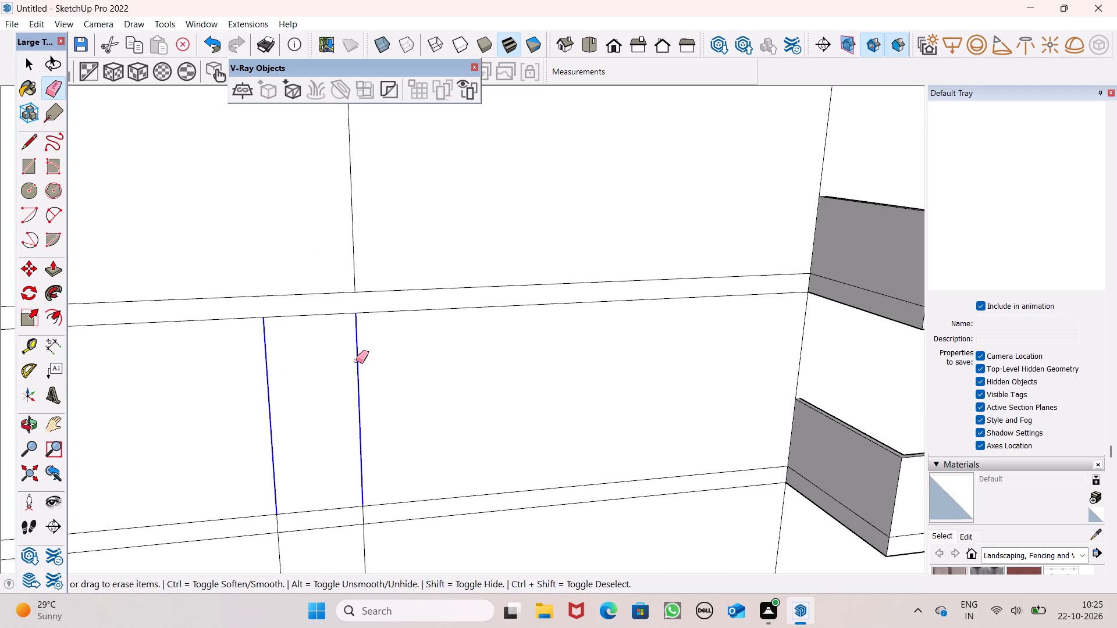
{"action": "left_click_drag", "start_coordinate": [356, 361], "coordinate": [355, 361]}
{"action": "left_click", "coordinate": [354, 273]}
Erase the paired vertical lines in the facade's middle dividing band and in the storey directly below it.
{"action": "scroll", "coordinate": [345, 269], "scroll_direction": "down", "scroll_amount": 3}
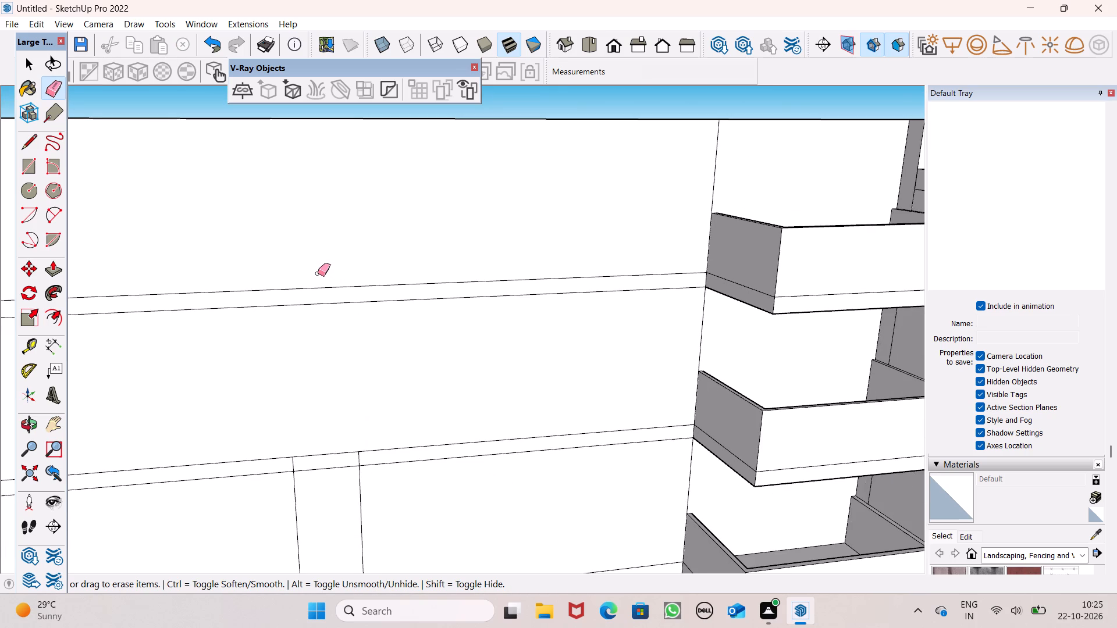
{"action": "scroll", "coordinate": [289, 305], "scroll_direction": "down", "scroll_amount": 2}
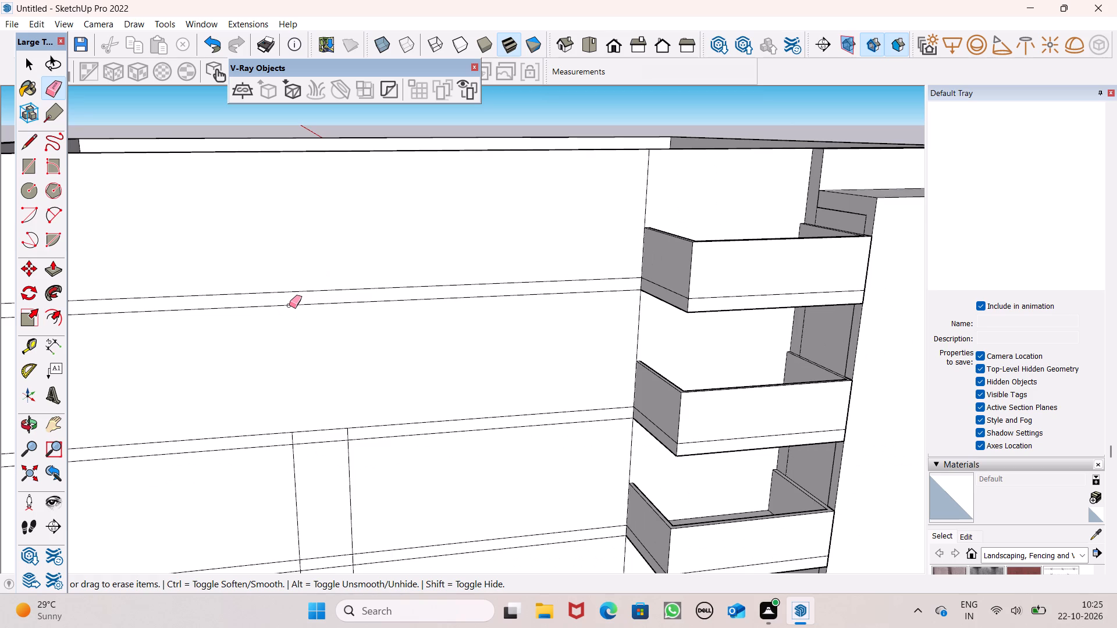
{"action": "scroll", "coordinate": [318, 493], "scroll_direction": "up", "scroll_amount": 5}
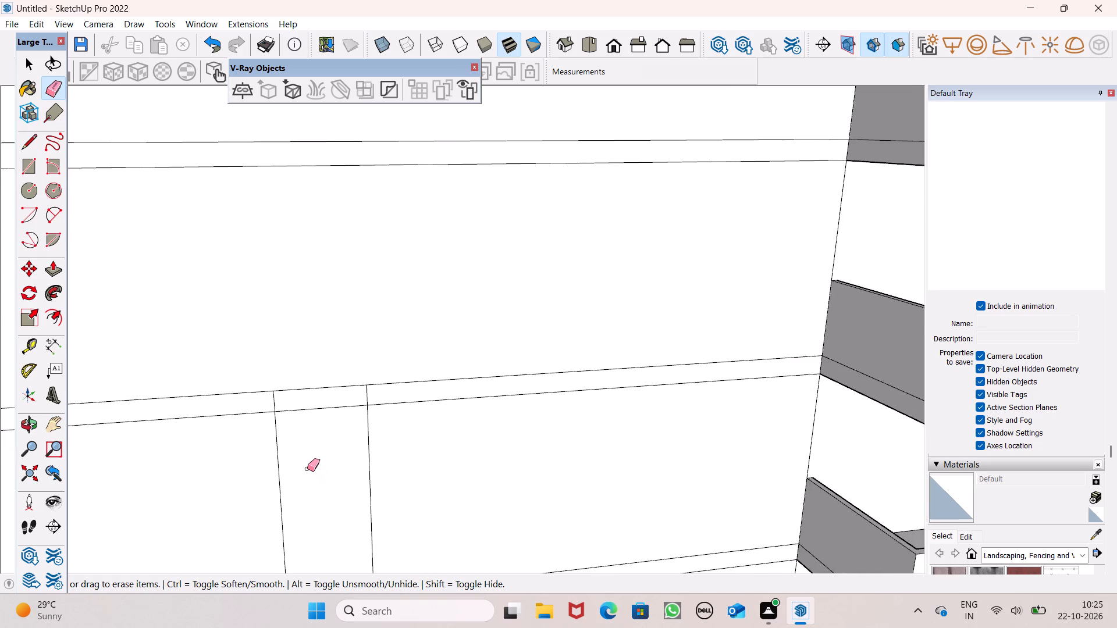
{"action": "scroll", "coordinate": [306, 468], "scroll_direction": "up", "scroll_amount": 2}
{"action": "left_click_drag", "start_coordinate": [278, 383], "coordinate": [254, 384]}
{"action": "left_click_drag", "start_coordinate": [375, 379], "coordinate": [382, 378]}
{"action": "scroll", "coordinate": [346, 284], "scroll_direction": "down", "scroll_amount": 4}
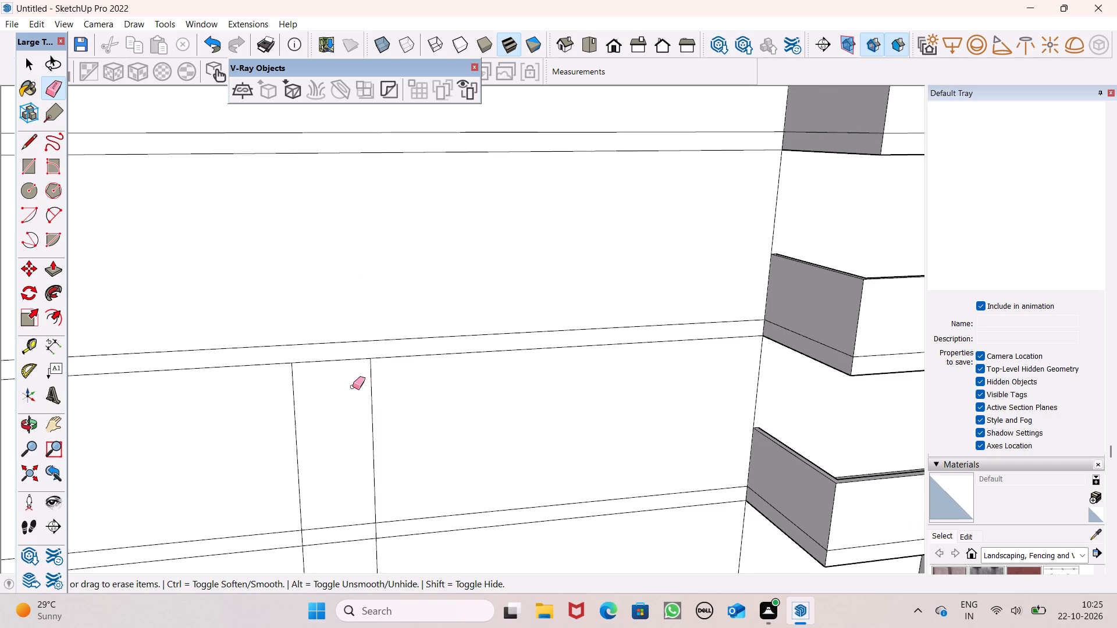
{"action": "scroll", "coordinate": [369, 397], "scroll_direction": "up", "scroll_amount": 1}
{"action": "left_click_drag", "start_coordinate": [378, 405], "coordinate": [277, 462]}
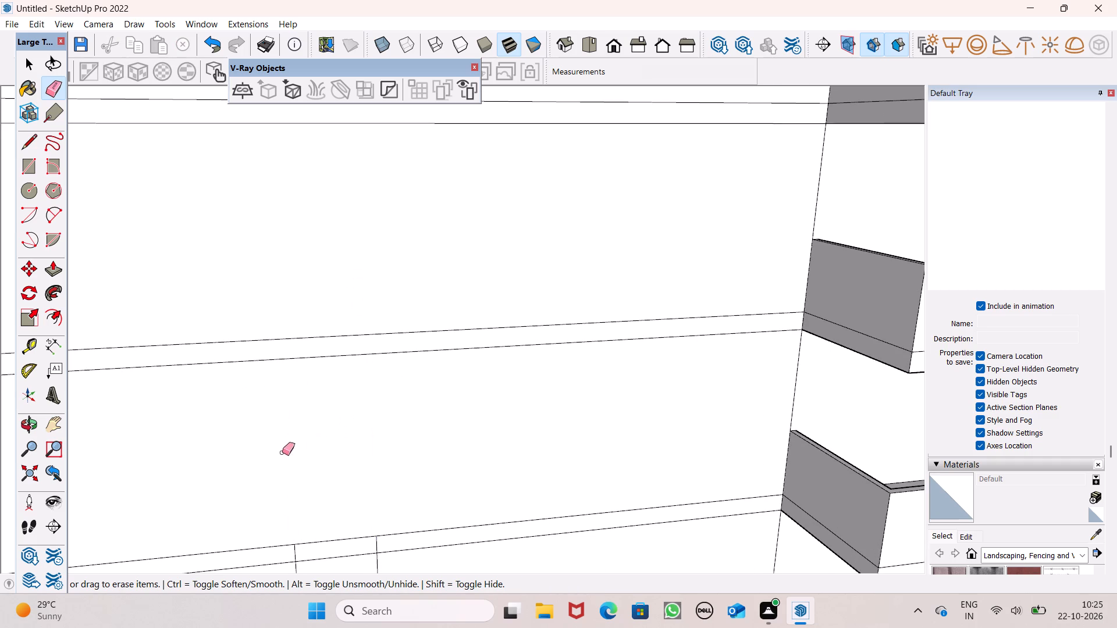
Erase the paired vertical lines in the next dividing band down and in the lowest upper storey below it.
{"action": "scroll", "coordinate": [218, 297], "scroll_direction": "down", "scroll_amount": 8}
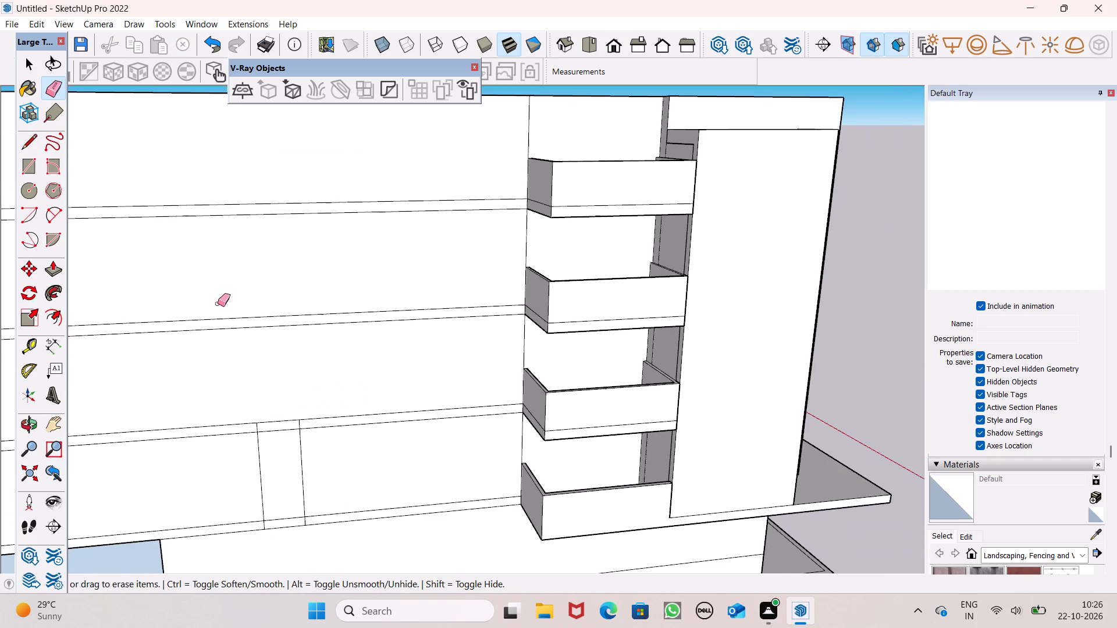
{"action": "scroll", "coordinate": [279, 473], "scroll_direction": "up", "scroll_amount": 6}
{"action": "scroll", "coordinate": [250, 420], "scroll_direction": "up", "scroll_amount": 4}
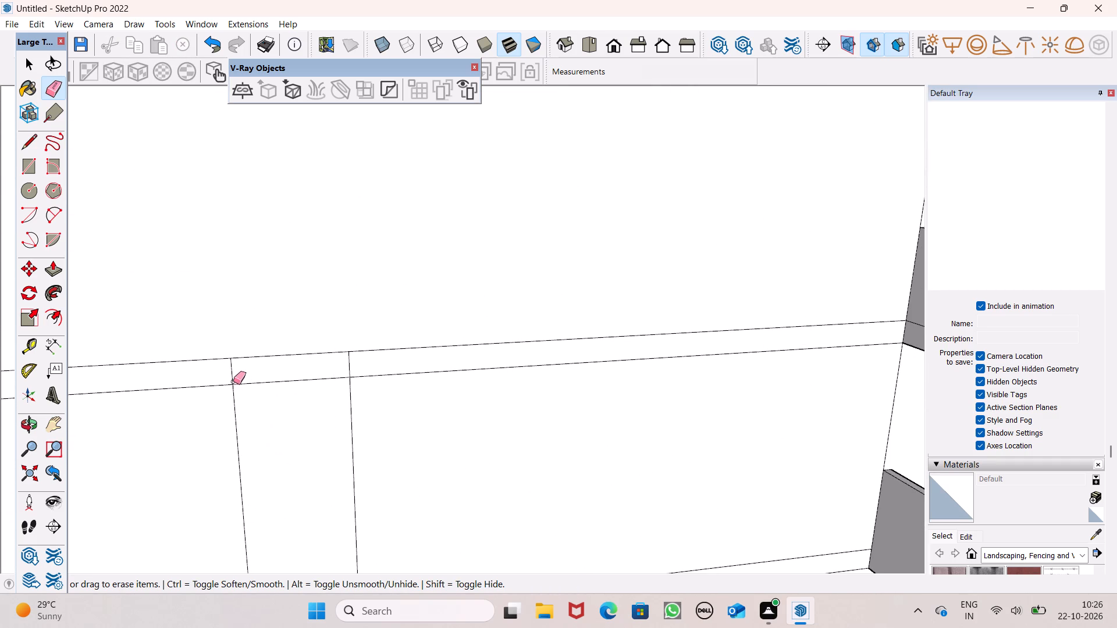
{"action": "left_click", "coordinate": [233, 381]}
{"action": "left_click", "coordinate": [352, 368]}
{"action": "left_click_drag", "start_coordinate": [353, 368], "coordinate": [350, 367]}
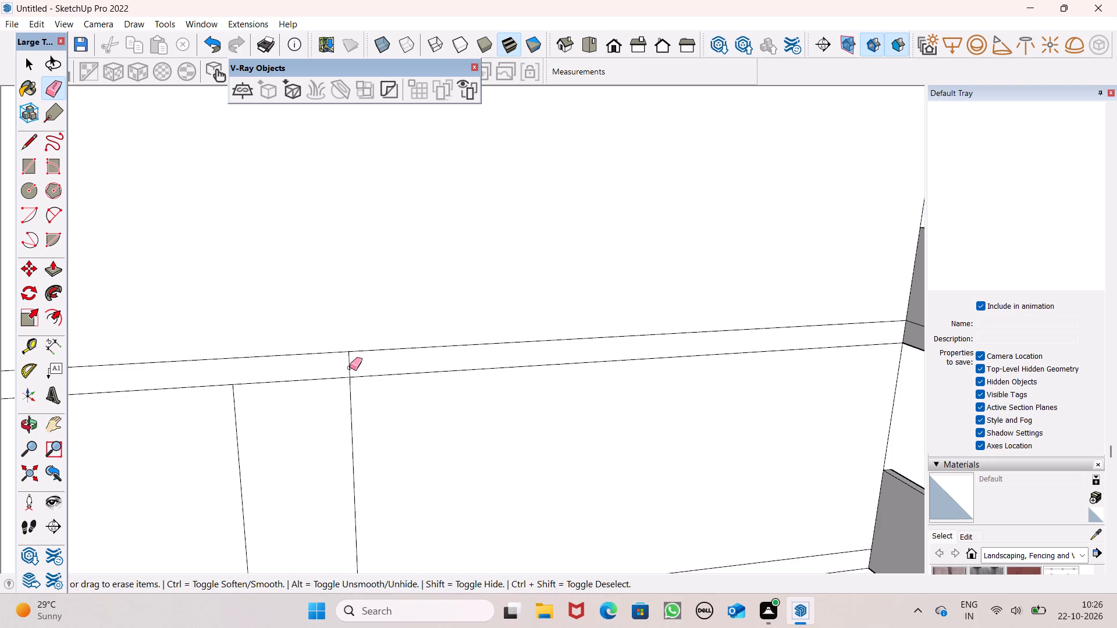
{"action": "left_click_drag", "start_coordinate": [350, 367], "coordinate": [335, 369]}
{"action": "left_click_drag", "start_coordinate": [359, 415], "coordinate": [200, 469]}
Examine the lowest facade band and the blue-faced ground-floor corner from several sides.
{"action": "scroll", "coordinate": [258, 369], "scroll_direction": "down", "scroll_amount": 6}
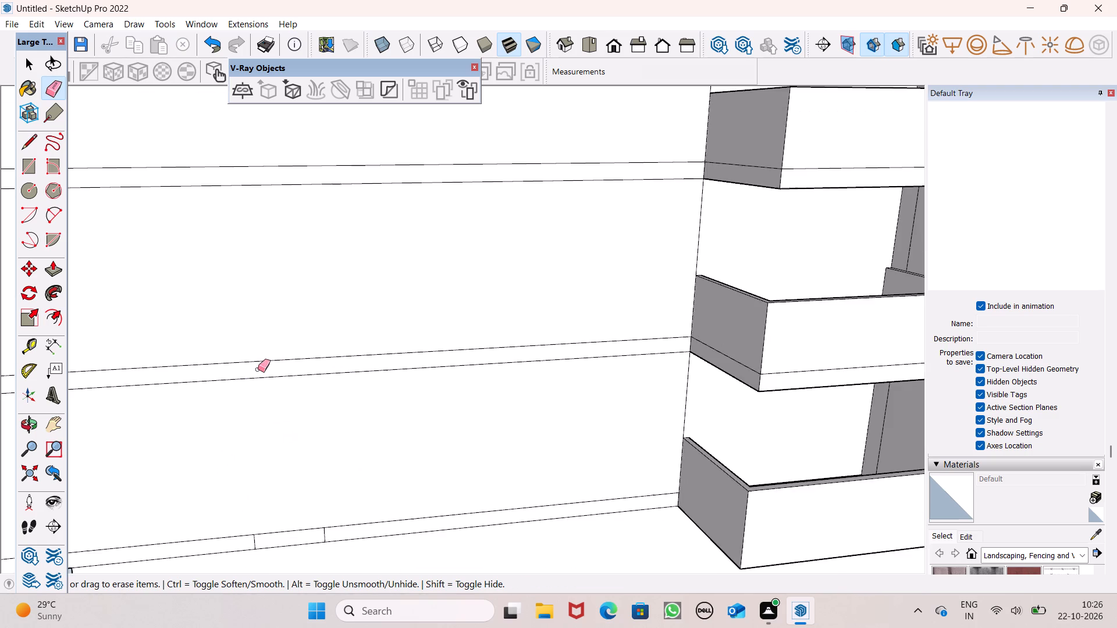
{"action": "scroll", "coordinate": [341, 347], "scroll_direction": "down", "scroll_amount": 7}
{"action": "scroll", "coordinate": [361, 537], "scroll_direction": "up", "scroll_amount": 7}
{"action": "scroll", "coordinate": [265, 357], "scroll_direction": "up", "scroll_amount": 5}
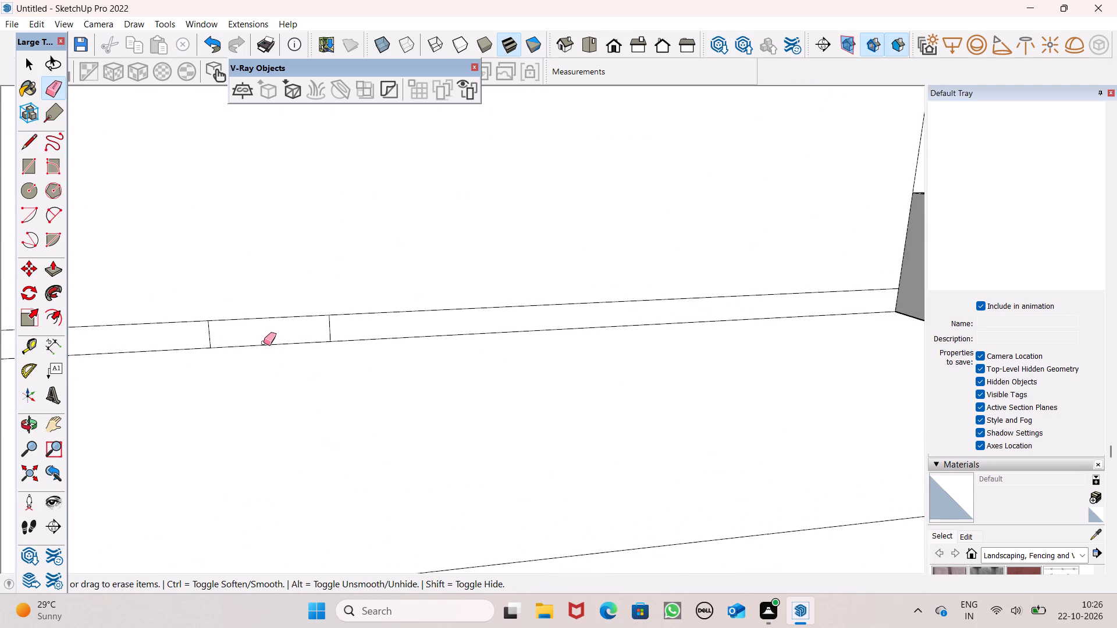
{"action": "scroll", "coordinate": [350, 341], "scroll_direction": "down", "scroll_amount": 16}
{"action": "middle_click_drag", "start_coordinate": [376, 436], "coordinate": [750, 355]}
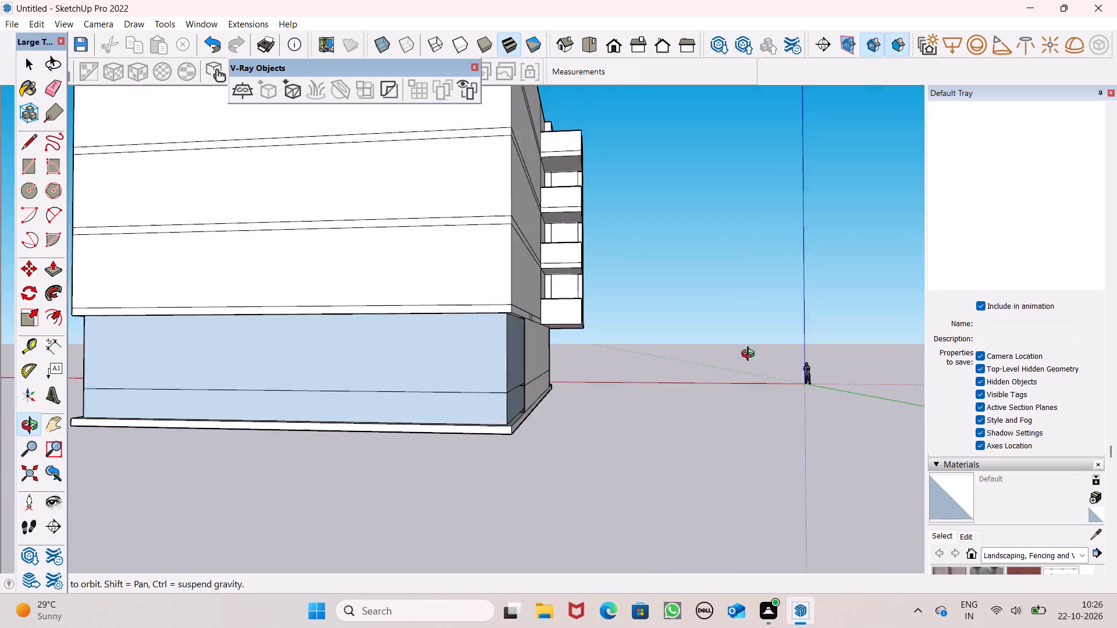
{"action": "middle_click_drag", "start_coordinate": [750, 355], "coordinate": [667, 418]}
{"action": "scroll", "coordinate": [454, 418], "scroll_direction": "down", "scroll_amount": 2}
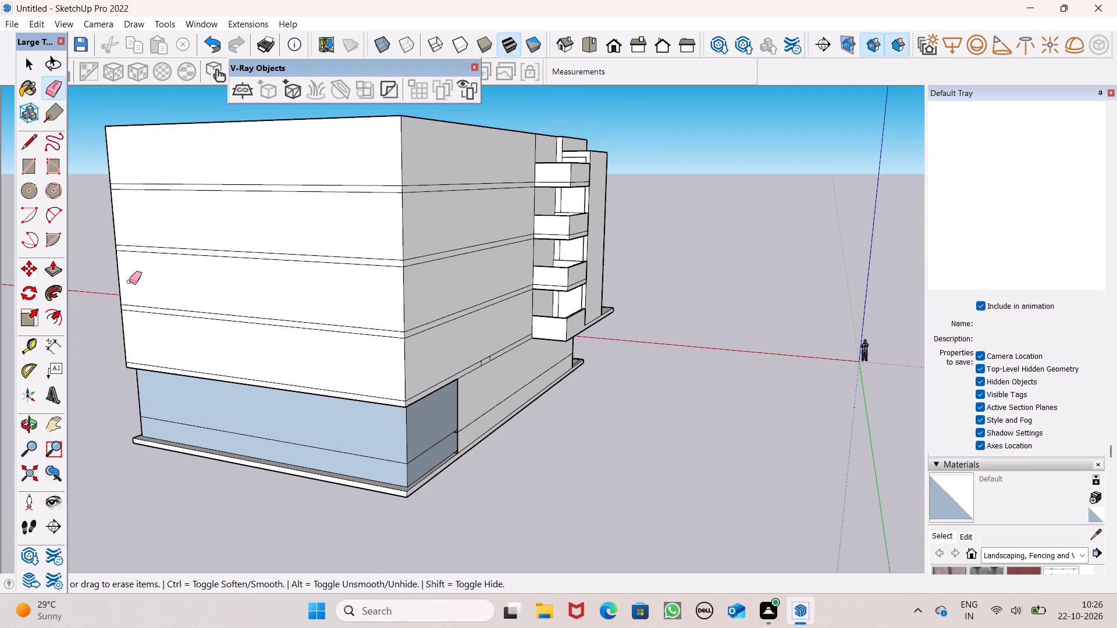
{"action": "left_click", "coordinate": [22, 149]}
{"action": "middle_click_drag", "start_coordinate": [296, 398], "coordinate": [493, 356]}
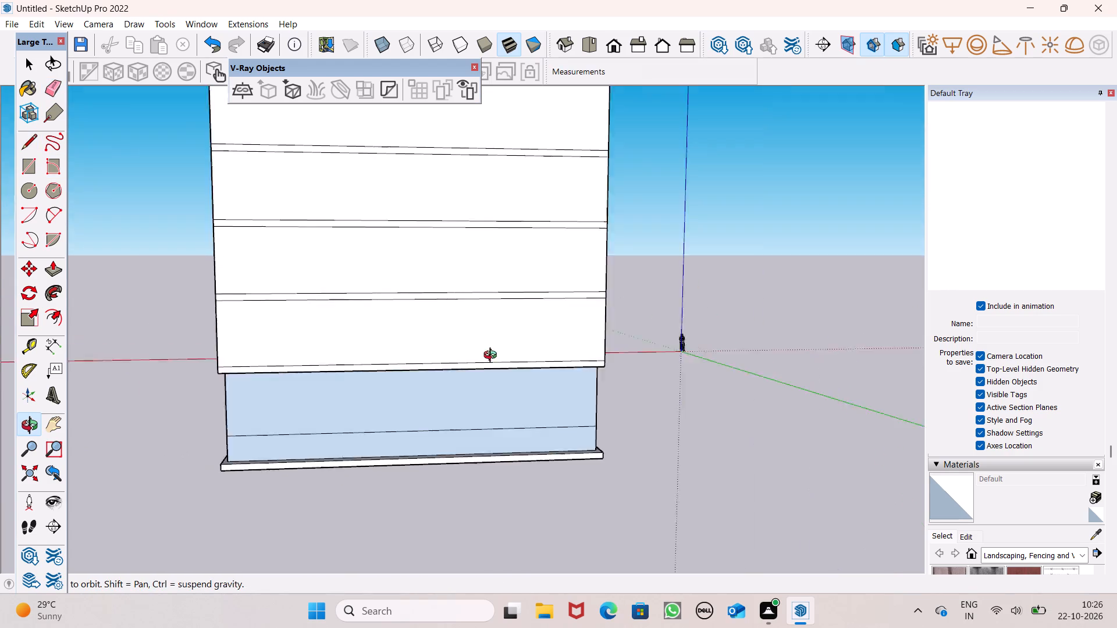
{"action": "middle_click_drag", "start_coordinate": [493, 356], "coordinate": [546, 333]}
{"action": "middle_click_drag", "start_coordinate": [346, 386], "coordinate": [550, 401]}
{"action": "scroll", "coordinate": [266, 406], "scroll_direction": "down", "scroll_amount": 4}
{"action": "scroll", "coordinate": [527, 374], "scroll_direction": "up", "scroll_amount": 2}
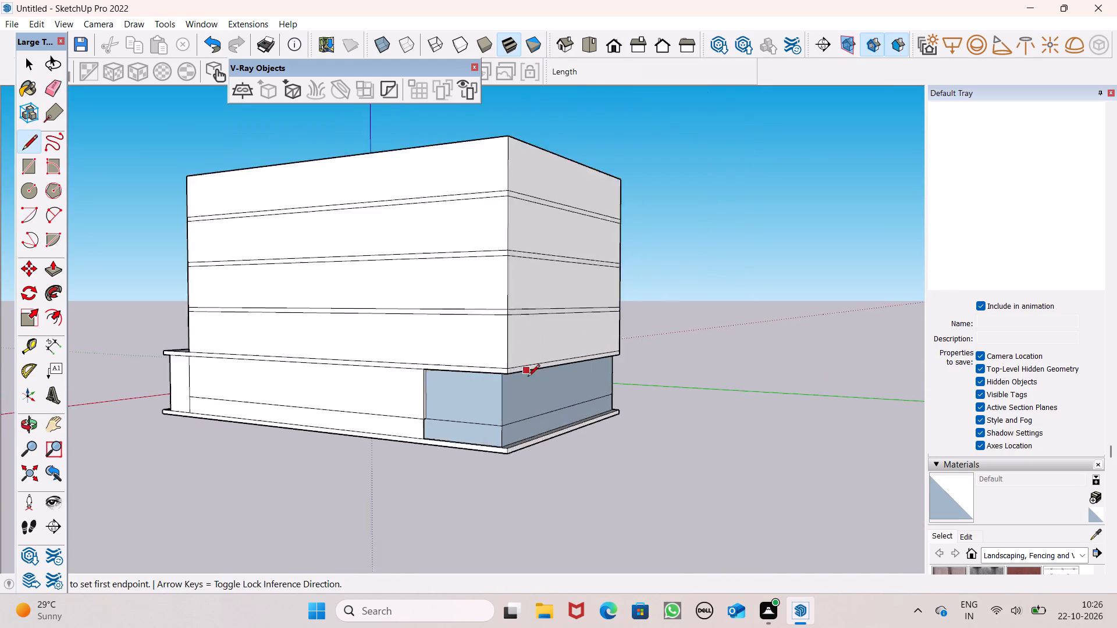
{"action": "scroll", "coordinate": [528, 377], "scroll_direction": "up", "scroll_amount": 5}
{"action": "scroll", "coordinate": [456, 453], "scroll_direction": "up", "scroll_amount": 6}
{"action": "middle_click_drag", "start_coordinate": [435, 465], "coordinate": [237, 479]}
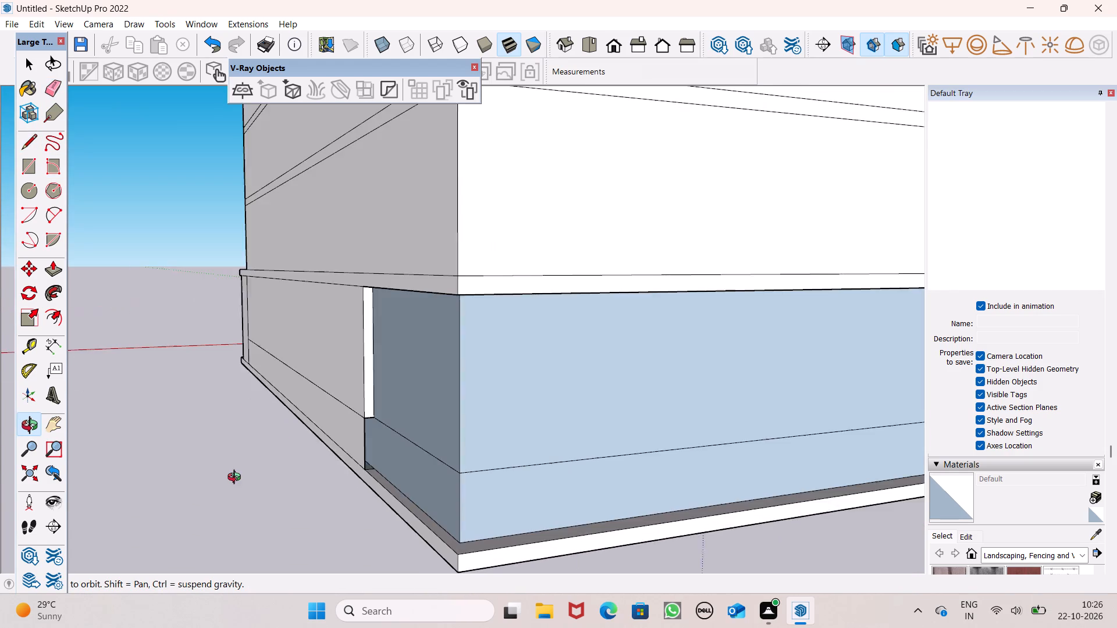
{"action": "middle_click_drag", "start_coordinate": [237, 479], "coordinate": [229, 479]}
{"action": "scroll", "coordinate": [319, 484], "scroll_direction": "up", "scroll_amount": 1}
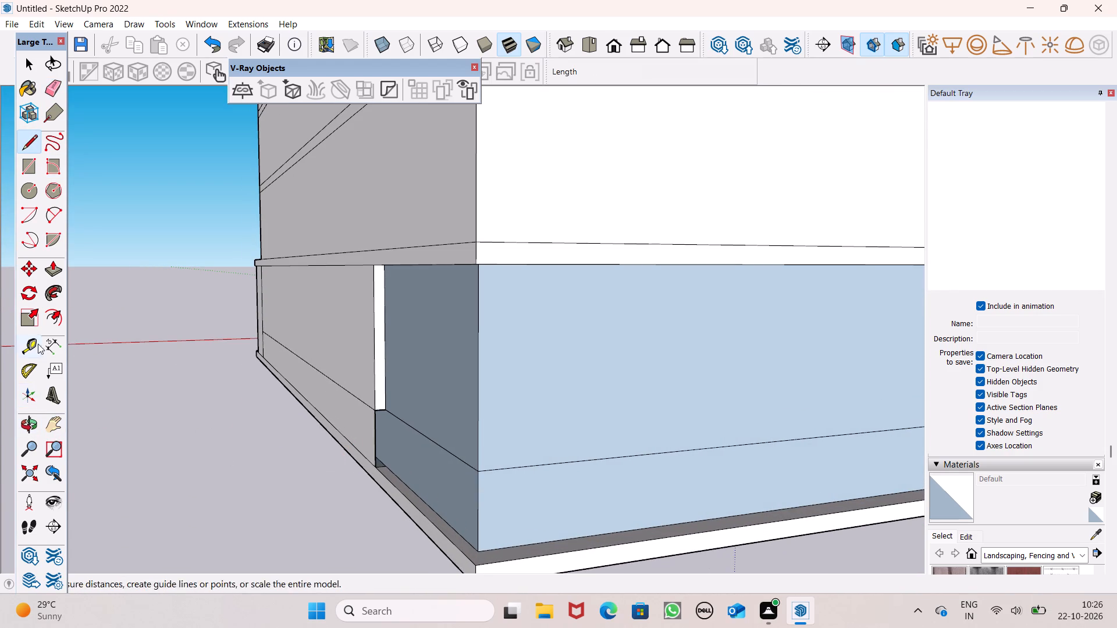
Push/pull the narrow lower blue face at the wall end beside the ground-floor corner recess by 9".
{"action": "left_click", "coordinate": [45, 265]}
{"action": "middle_click_drag", "start_coordinate": [299, 443], "coordinate": [256, 456]}
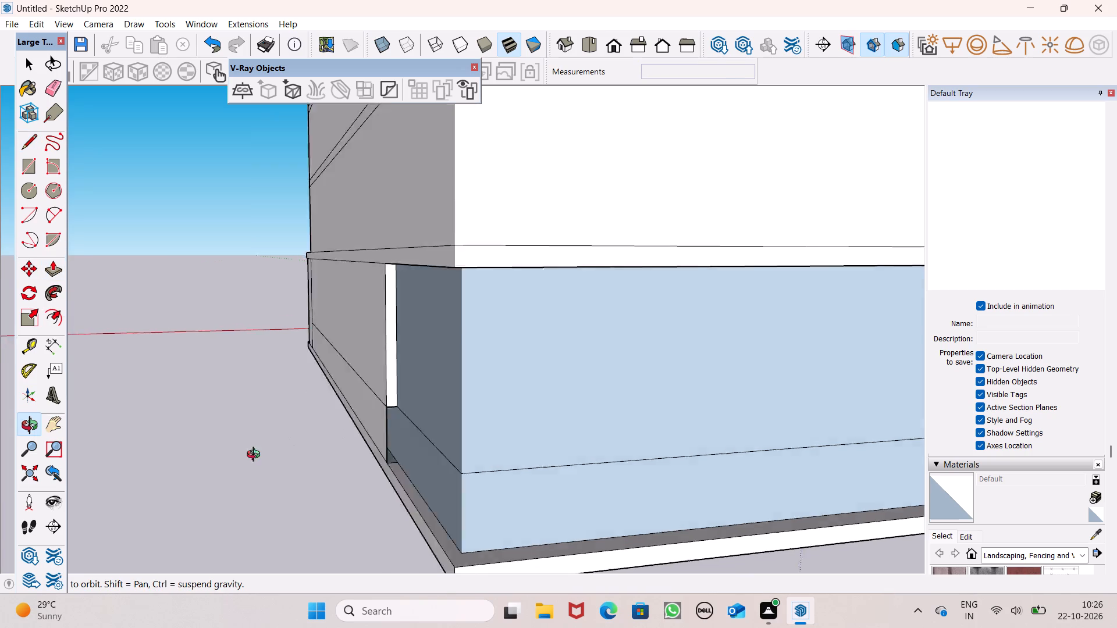
{"action": "middle_click_drag", "start_coordinate": [256, 456], "coordinate": [265, 443]}
{"action": "scroll", "coordinate": [355, 468], "scroll_direction": "up", "scroll_amount": 7}
{"action": "middle_click_drag", "start_coordinate": [422, 479], "coordinate": [361, 488]}
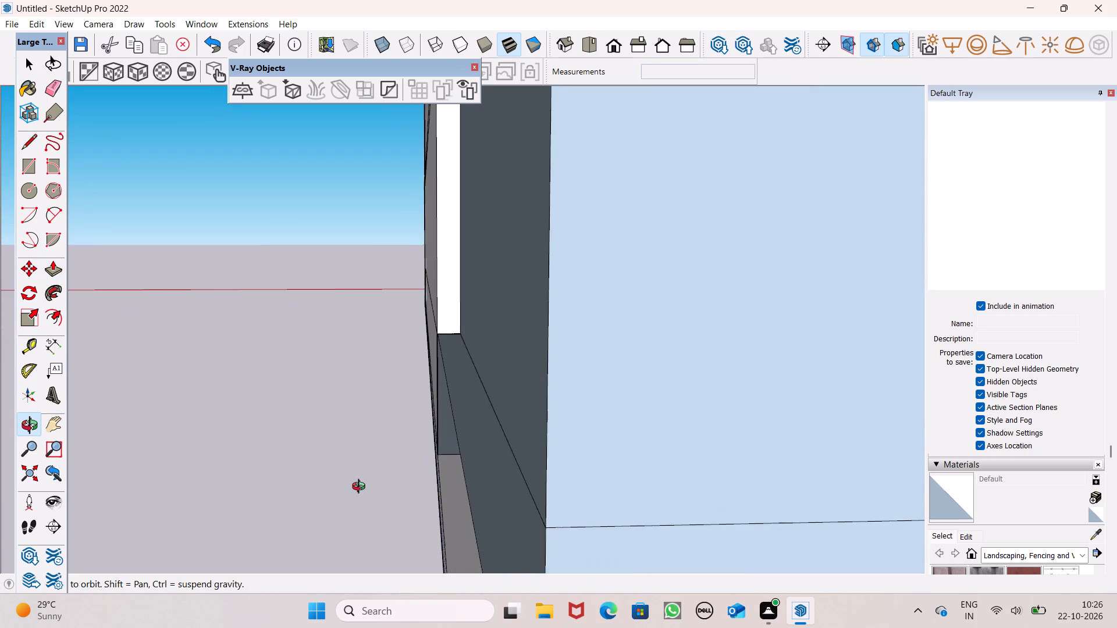
{"action": "middle_click_drag", "start_coordinate": [361, 488], "coordinate": [365, 483]}
{"action": "scroll", "coordinate": [447, 444], "scroll_direction": "up", "scroll_amount": 7}
{"action": "middle_click_drag", "start_coordinate": [439, 447], "coordinate": [422, 472]}
{"action": "scroll", "coordinate": [422, 473], "scroll_direction": "up", "scroll_amount": 1}
{"action": "middle_click_drag", "start_coordinate": [422, 472], "coordinate": [422, 471]}
{"action": "left_click_drag", "start_coordinate": [425, 342], "coordinate": [485, 348]}
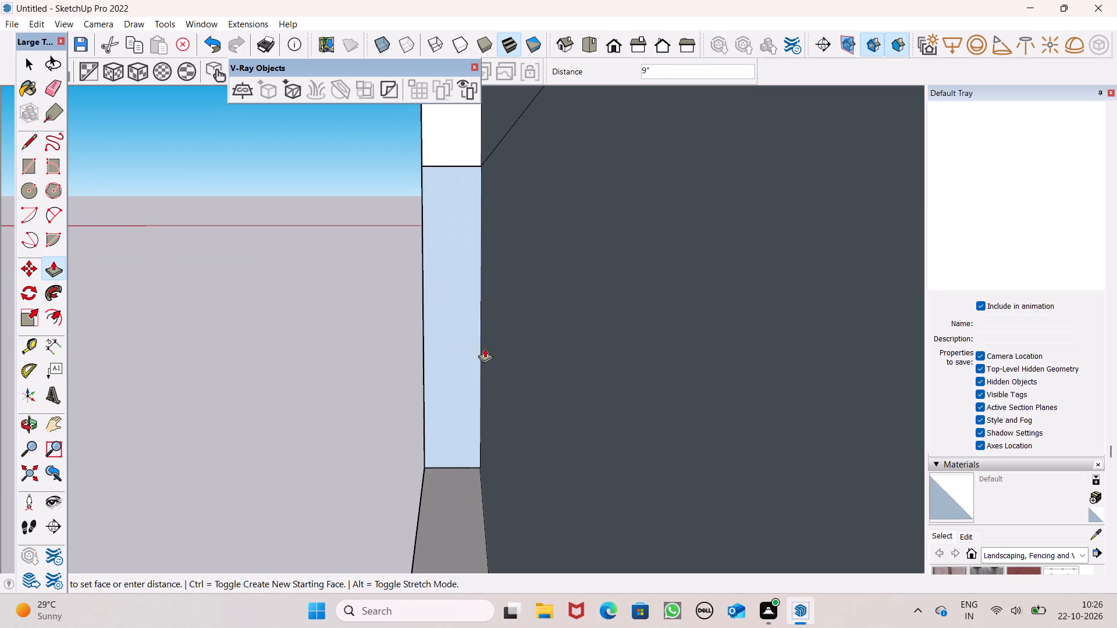
{"action": "left_click_drag", "start_coordinate": [485, 348], "coordinate": [503, 355]}
Draw a rectangle about 17' 3 13/16" by 14' over the blue area on the ground floor's long side, from wall end to corner.
{"action": "scroll", "coordinate": [113, 344], "scroll_direction": "down", "scroll_amount": 5}
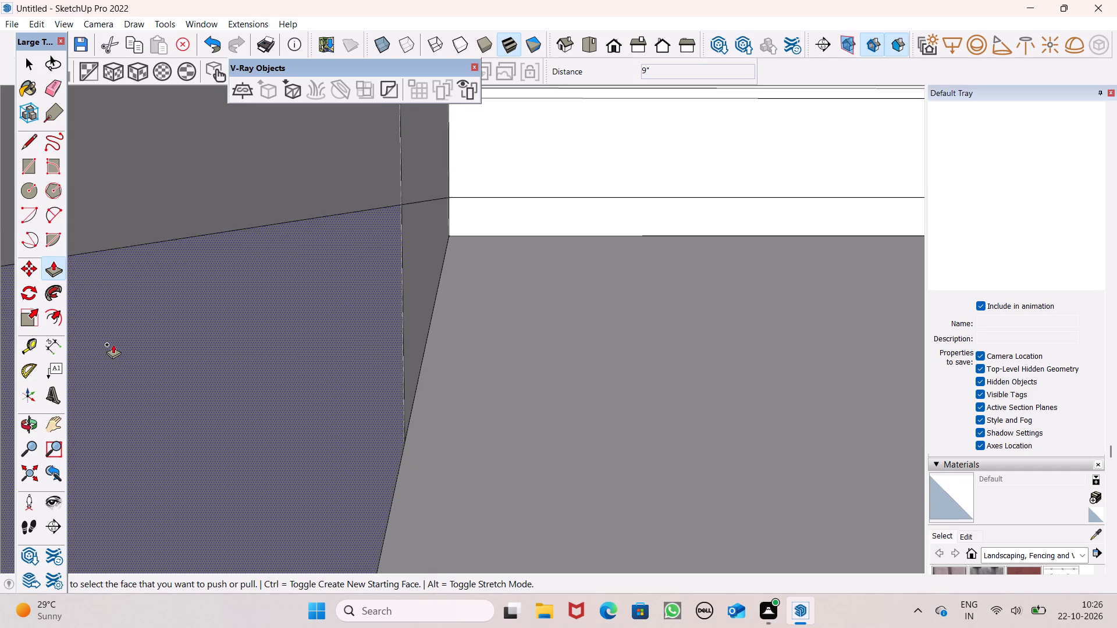
{"action": "scroll", "coordinate": [112, 344], "scroll_direction": "down", "scroll_amount": 4}
{"action": "middle_click_drag", "start_coordinate": [233, 379], "coordinate": [517, 402]}
{"action": "scroll", "coordinate": [420, 333], "scroll_direction": "down", "scroll_amount": 5}
{"action": "scroll", "coordinate": [332, 383], "scroll_direction": "down", "scroll_amount": 5}
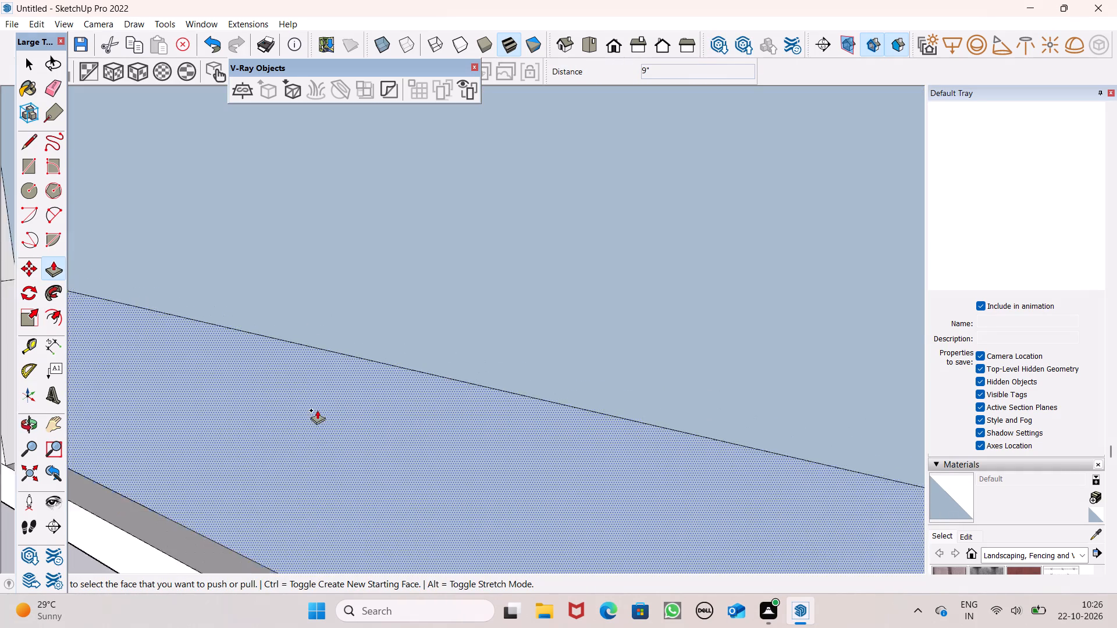
{"action": "scroll", "coordinate": [317, 410], "scroll_direction": "down", "scroll_amount": 15}
{"action": "middle_click_drag", "start_coordinate": [383, 543], "coordinate": [528, 577]}
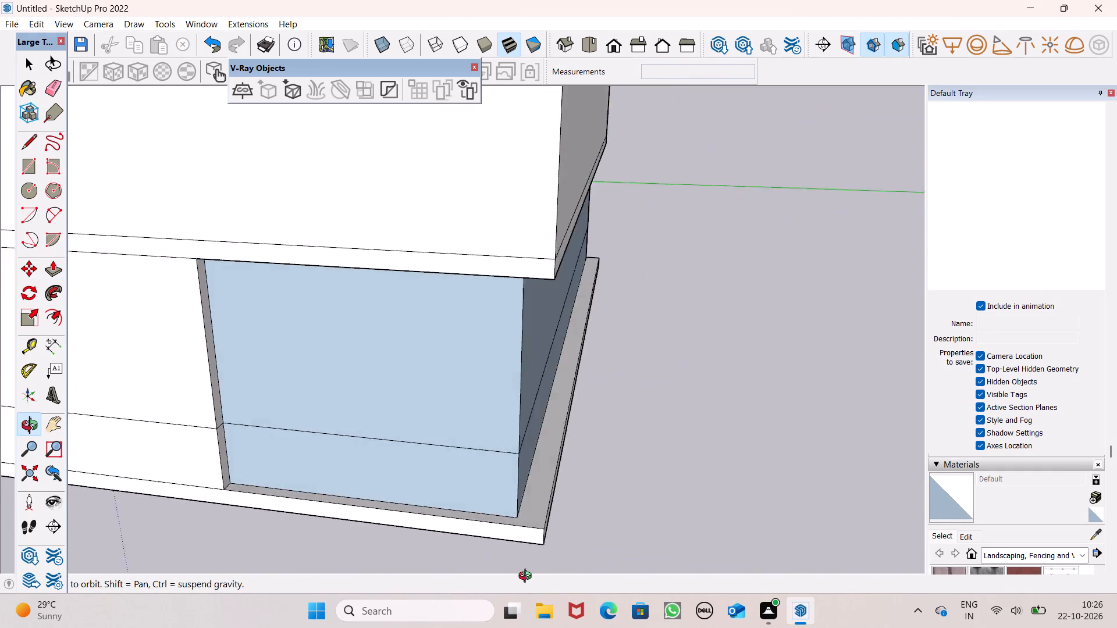
{"action": "middle_click_drag", "start_coordinate": [528, 577], "coordinate": [325, 410]}
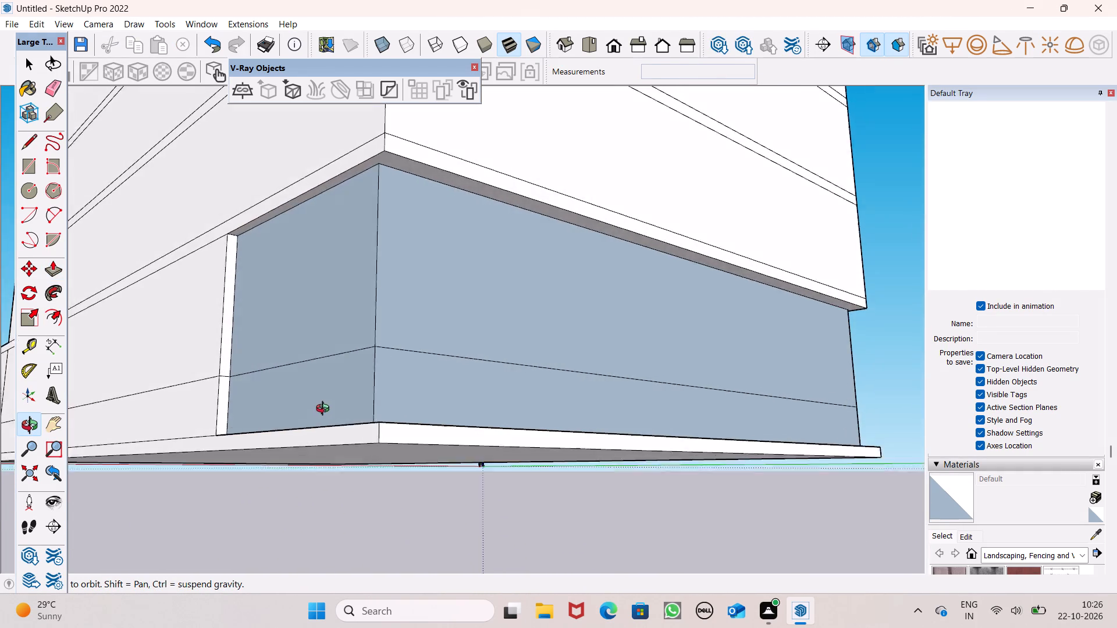
{"action": "middle_click_drag", "start_coordinate": [325, 410], "coordinate": [397, 393]}
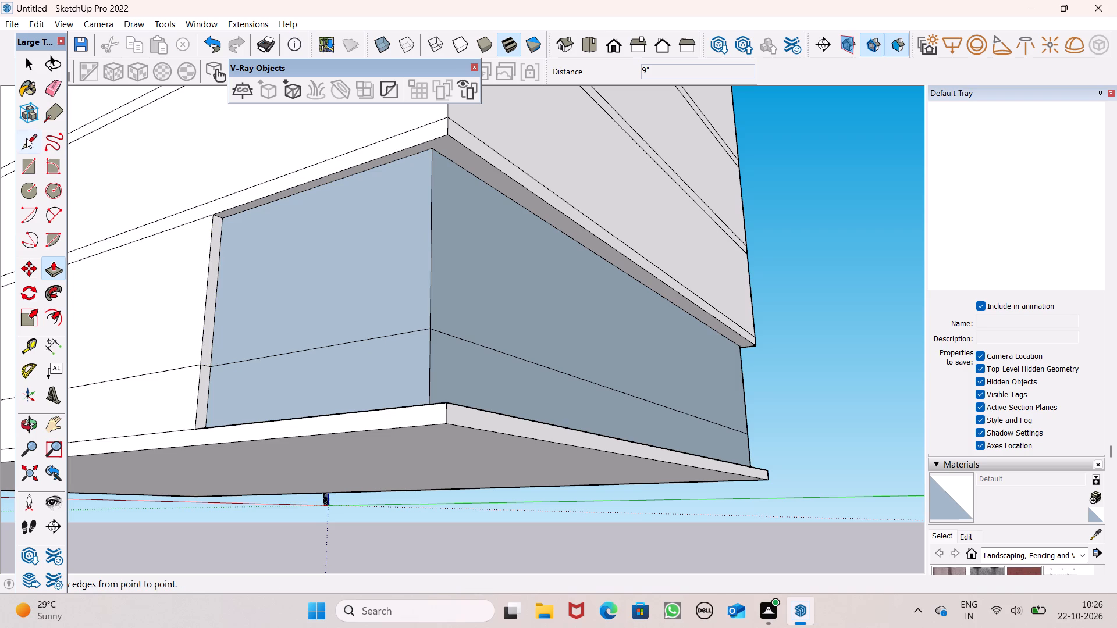
{"action": "left_click", "coordinate": [34, 169]}
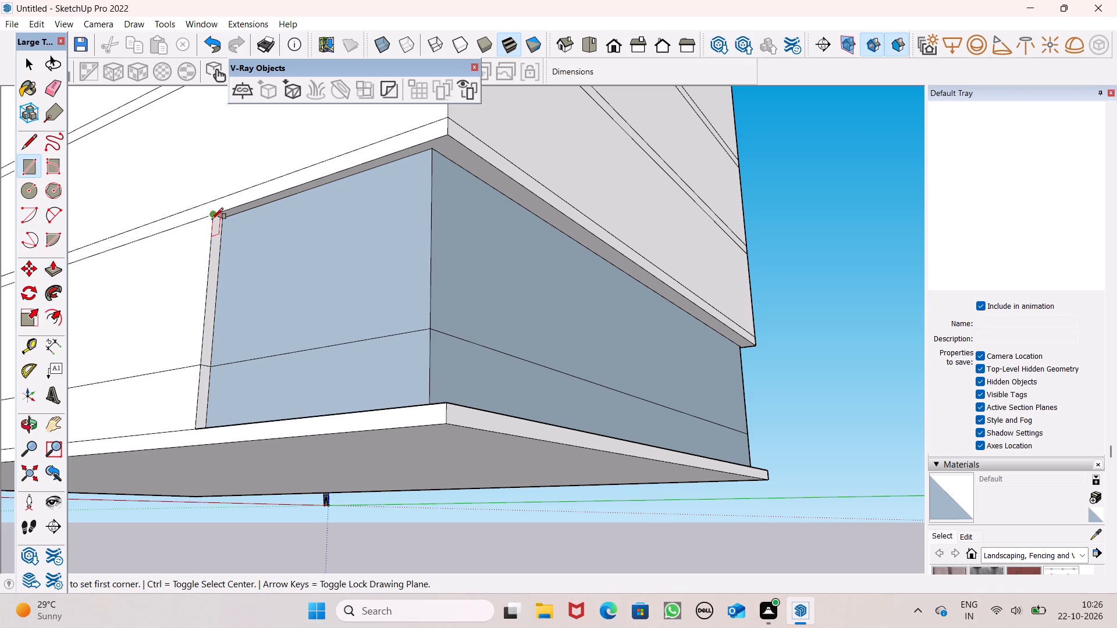
{"action": "left_click", "coordinate": [211, 219]}
{"action": "scroll", "coordinate": [414, 404], "scroll_direction": "up", "scroll_amount": 1}
{"action": "middle_click_drag", "start_coordinate": [414, 404], "coordinate": [433, 580]}
{"action": "left_click", "coordinate": [446, 451]}
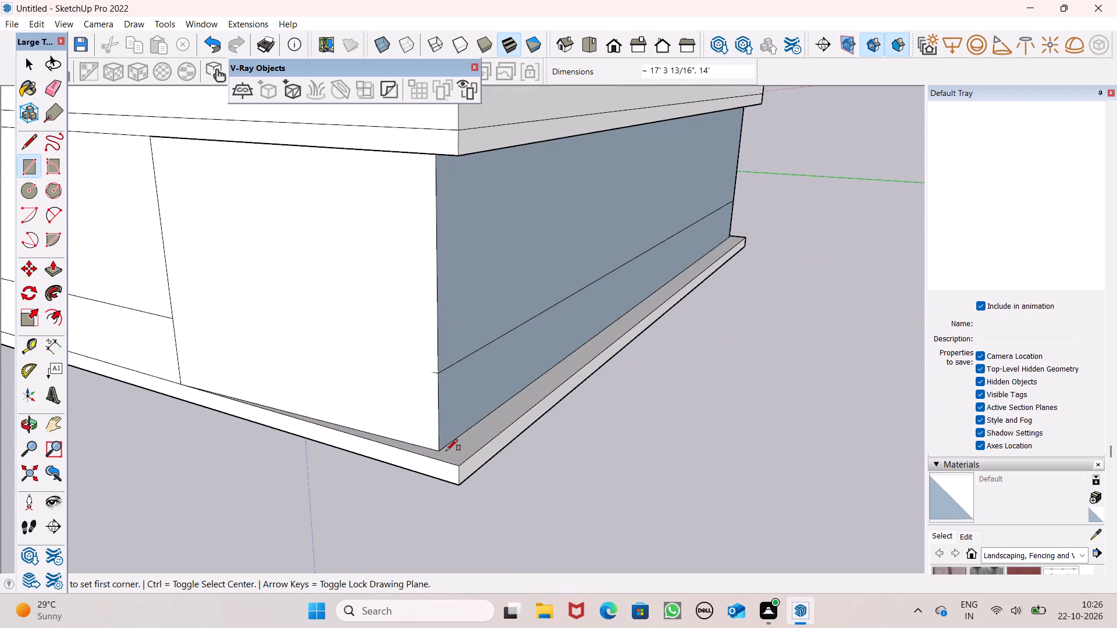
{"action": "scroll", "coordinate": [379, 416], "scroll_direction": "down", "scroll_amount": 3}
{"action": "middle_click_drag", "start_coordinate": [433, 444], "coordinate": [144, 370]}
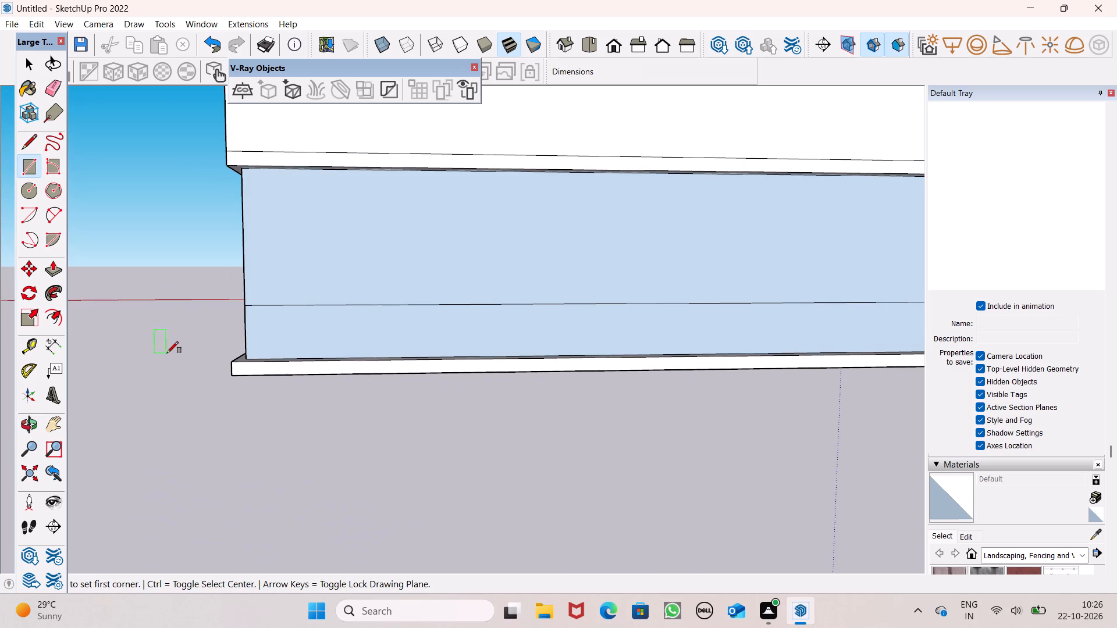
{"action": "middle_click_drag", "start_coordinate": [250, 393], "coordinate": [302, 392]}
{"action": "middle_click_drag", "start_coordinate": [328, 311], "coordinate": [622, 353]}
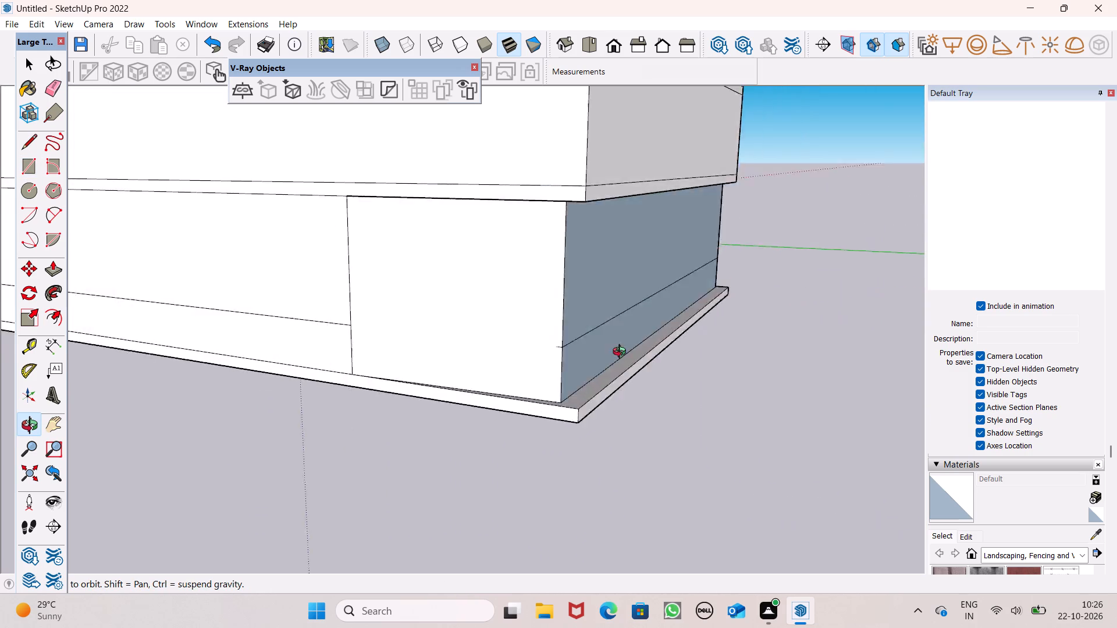
Undo the rectangle drawn over the blue area on the ground floor's long side.
{"action": "middle_click_drag", "start_coordinate": [622, 353], "coordinate": [527, 297]}
{"action": "key", "text": "ctrl+z"}
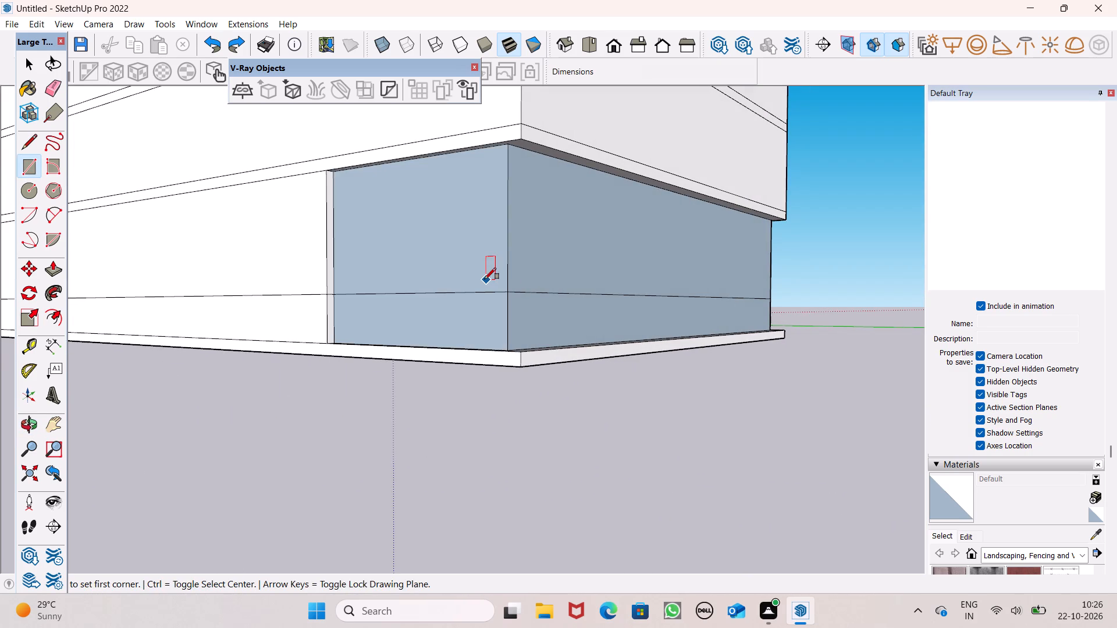
Push/pull the upper and lower narrow end faces beside the ground-floor recess by 17' 3 5/8" up to the corner.
{"action": "scroll", "coordinate": [485, 279], "scroll_direction": "up", "scroll_amount": 1}
{"action": "key", "text": "space"}
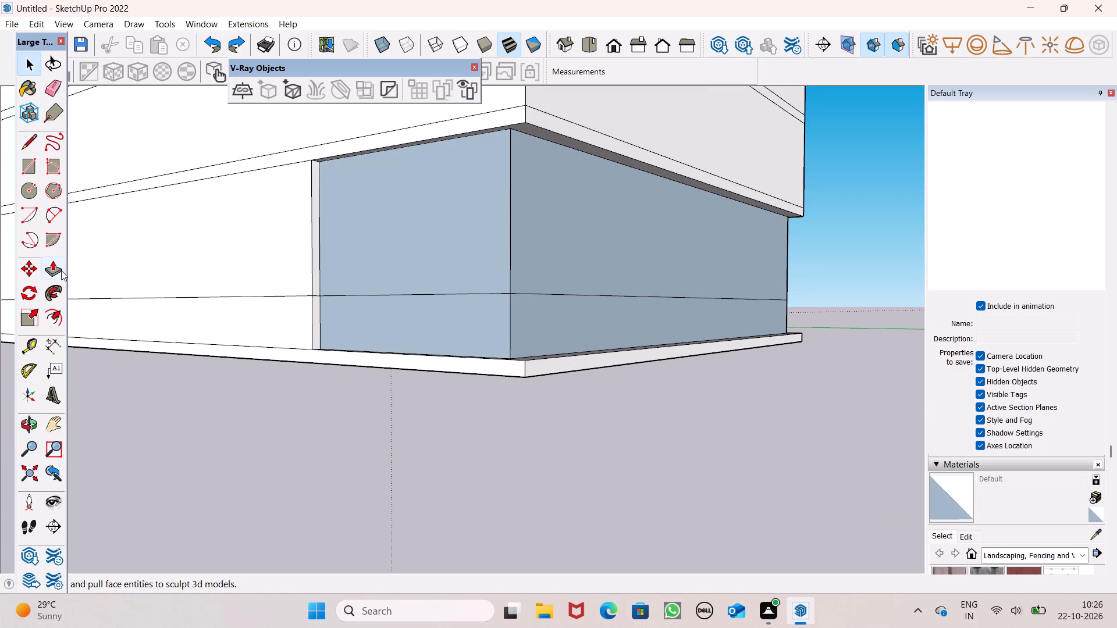
{"action": "left_click", "coordinate": [55, 269]}
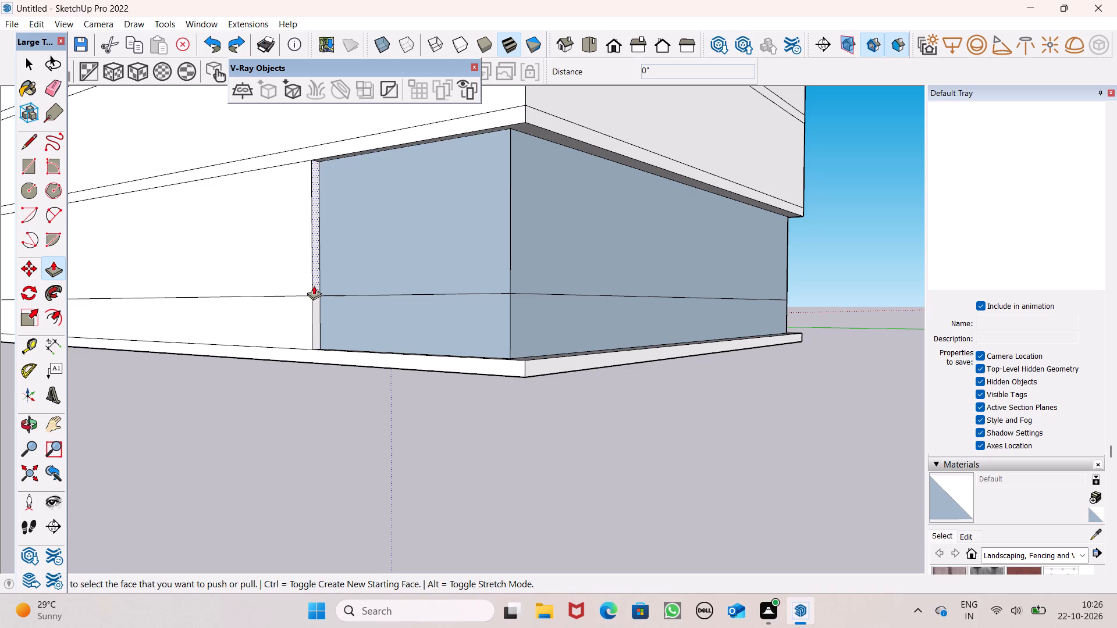
{"action": "left_click_drag", "start_coordinate": [314, 286], "coordinate": [530, 296]}
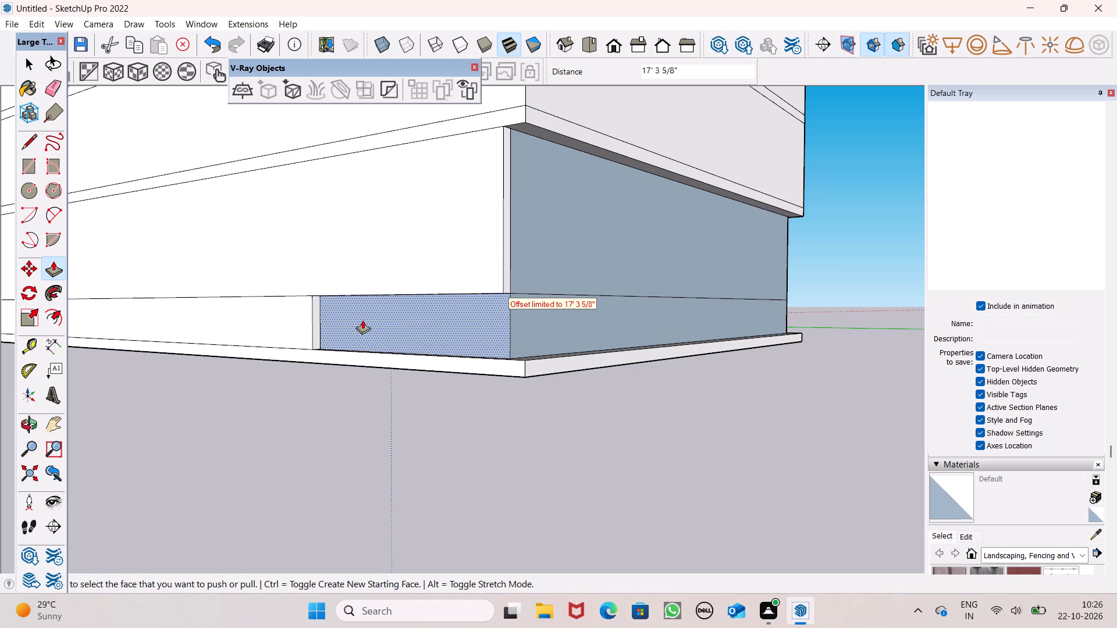
{"action": "left_click_drag", "start_coordinate": [316, 334], "coordinate": [515, 331]}
Push/pull the overhang's underside above the short-side recess down 10', and by another 4' to the base slab.
{"action": "scroll", "coordinate": [416, 274], "scroll_direction": "down", "scroll_amount": 4}
{"action": "middle_click_drag", "start_coordinate": [448, 306], "coordinate": [88, 391]}
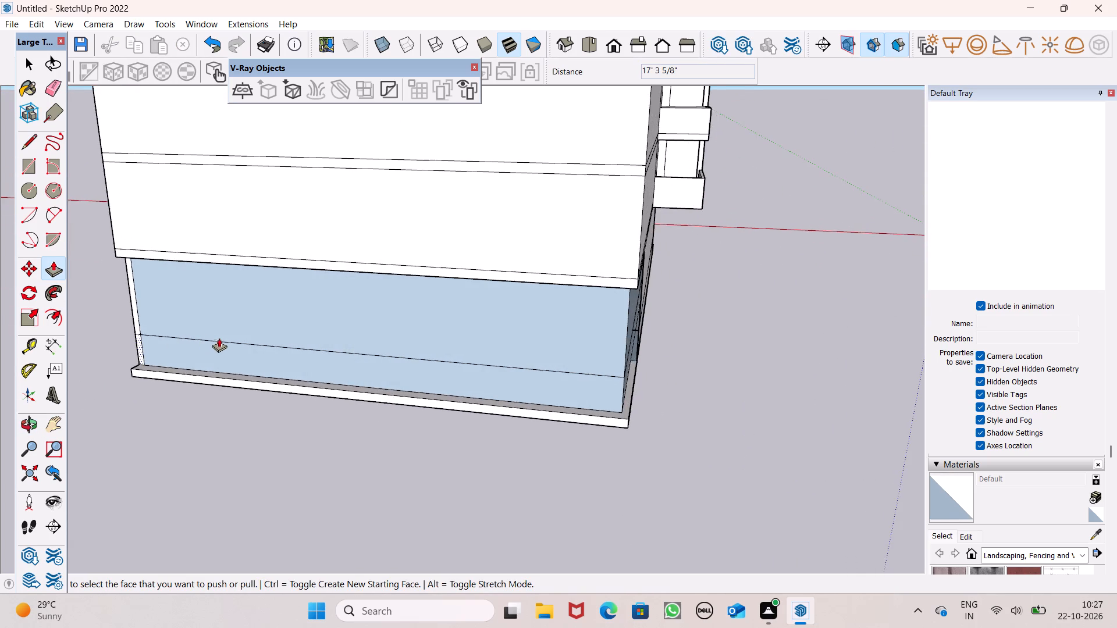
{"action": "scroll", "coordinate": [223, 340], "scroll_direction": "up", "scroll_amount": 1}
{"action": "middle_click_drag", "start_coordinate": [255, 267], "coordinate": [273, 172]}
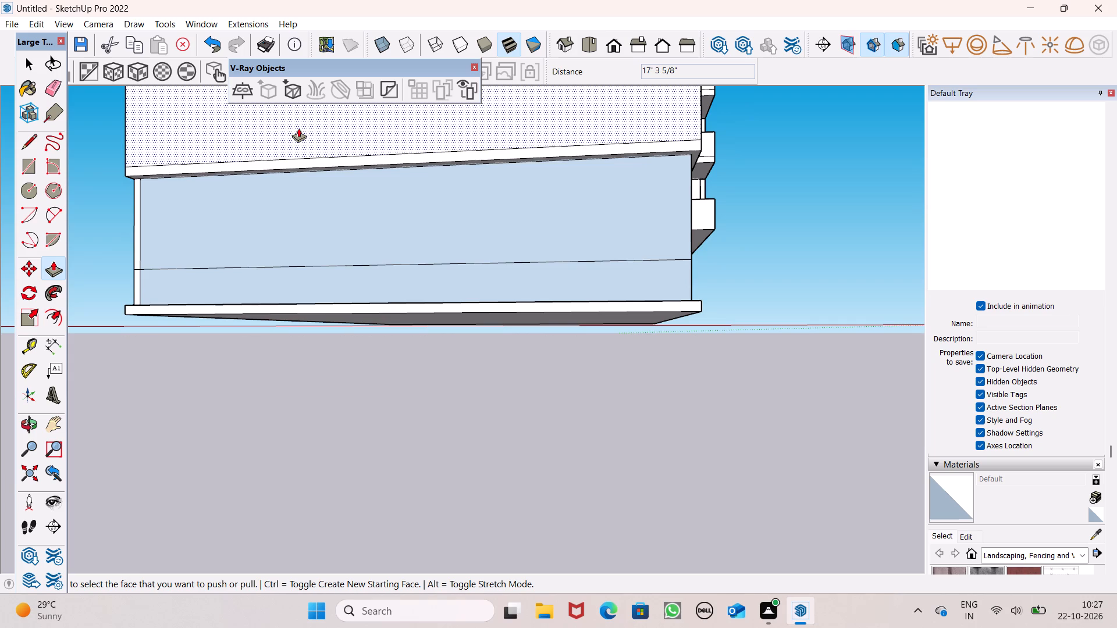
{"action": "scroll", "coordinate": [283, 332], "scroll_direction": "down", "scroll_amount": 2}
{"action": "middle_click_drag", "start_coordinate": [653, 145], "coordinate": [652, 132]}
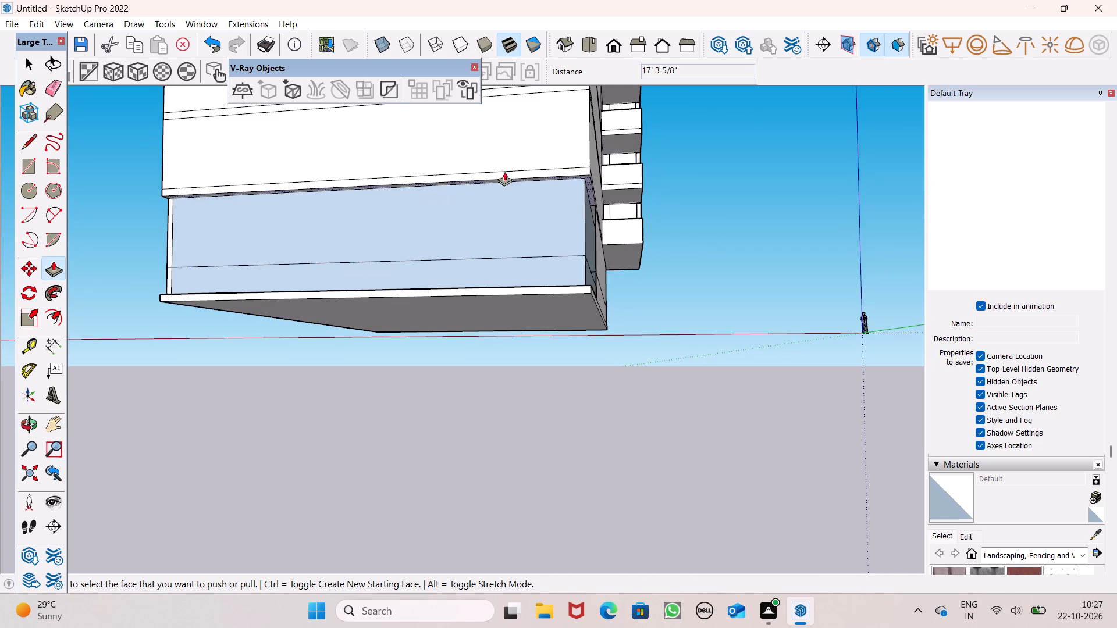
{"action": "middle_click_drag", "start_coordinate": [507, 160], "coordinate": [520, 102]}
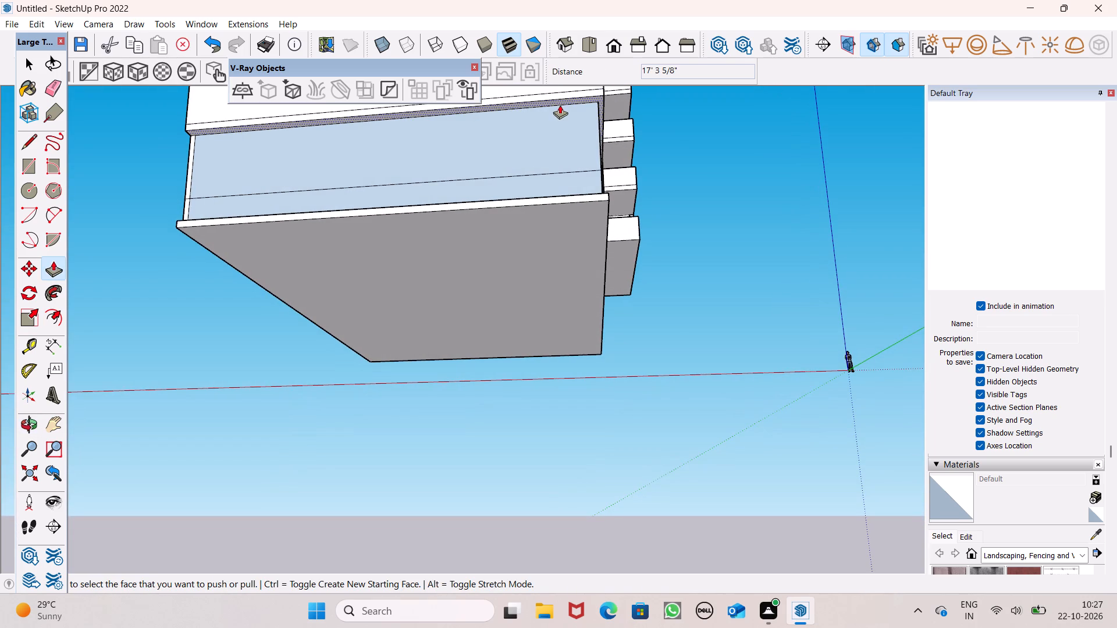
{"action": "left_click_drag", "start_coordinate": [560, 101], "coordinate": [579, 182]}
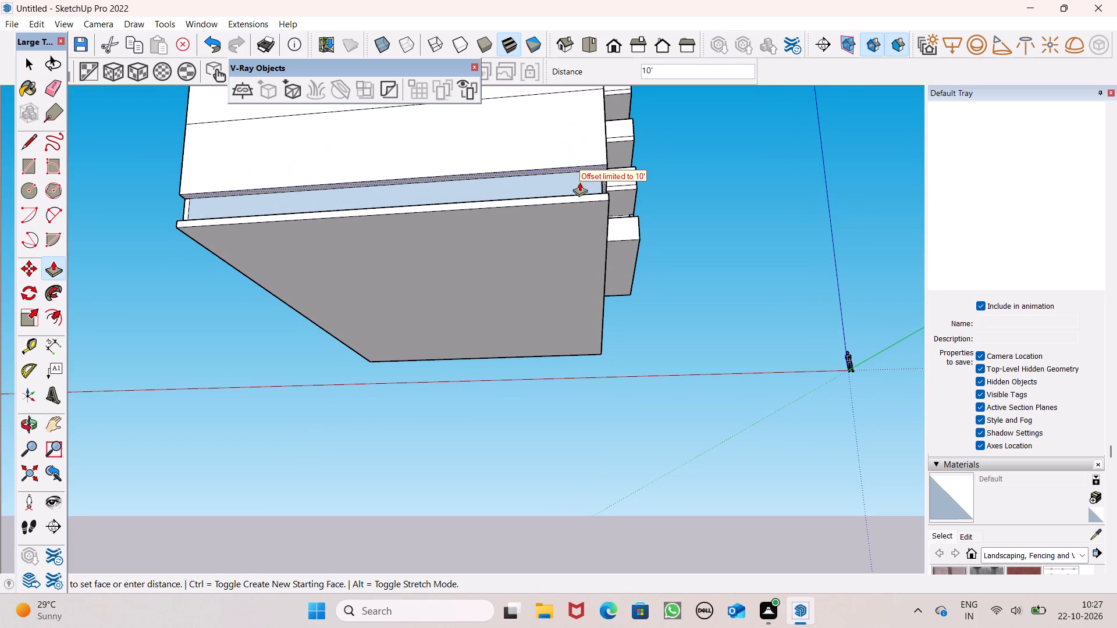
{"action": "left_click_drag", "start_coordinate": [579, 182], "coordinate": [579, 184]}
{"action": "left_click_drag", "start_coordinate": [506, 173], "coordinate": [506, 198]}
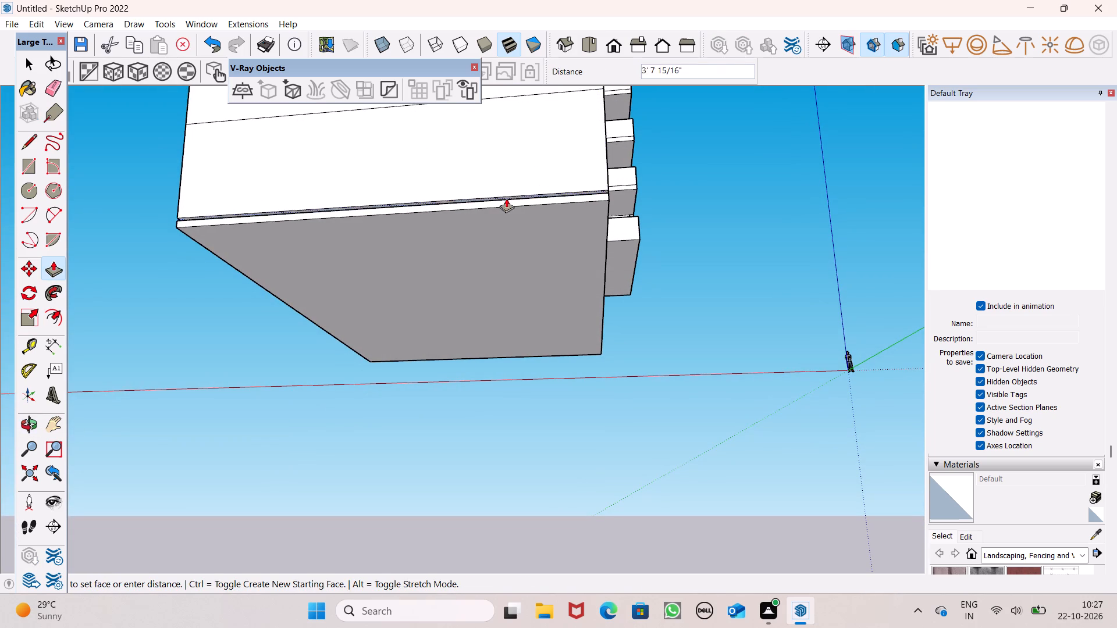
{"action": "left_click_drag", "start_coordinate": [506, 198], "coordinate": [506, 202]}
Erase the short vertical pair above the ground floor's long side and the leftover outline and horizontal lines of the filled wall below.
{"action": "scroll", "coordinate": [503, 157], "scroll_direction": "down", "scroll_amount": 3}
{"action": "middle_click_drag", "start_coordinate": [432, 351], "coordinate": [235, 498]}
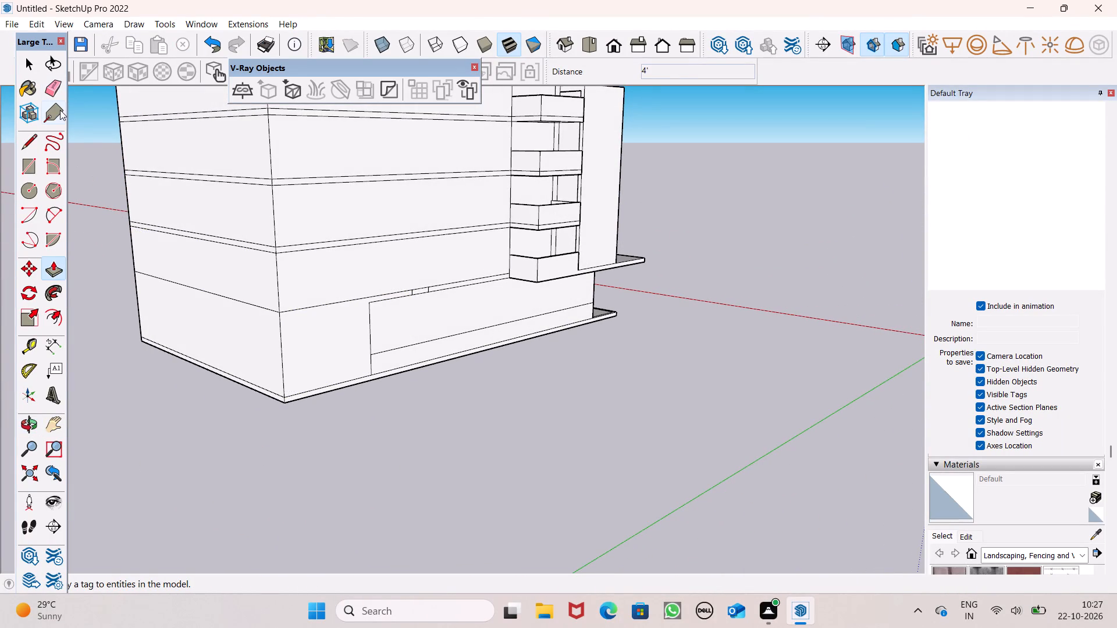
{"action": "left_click", "coordinate": [52, 92]}
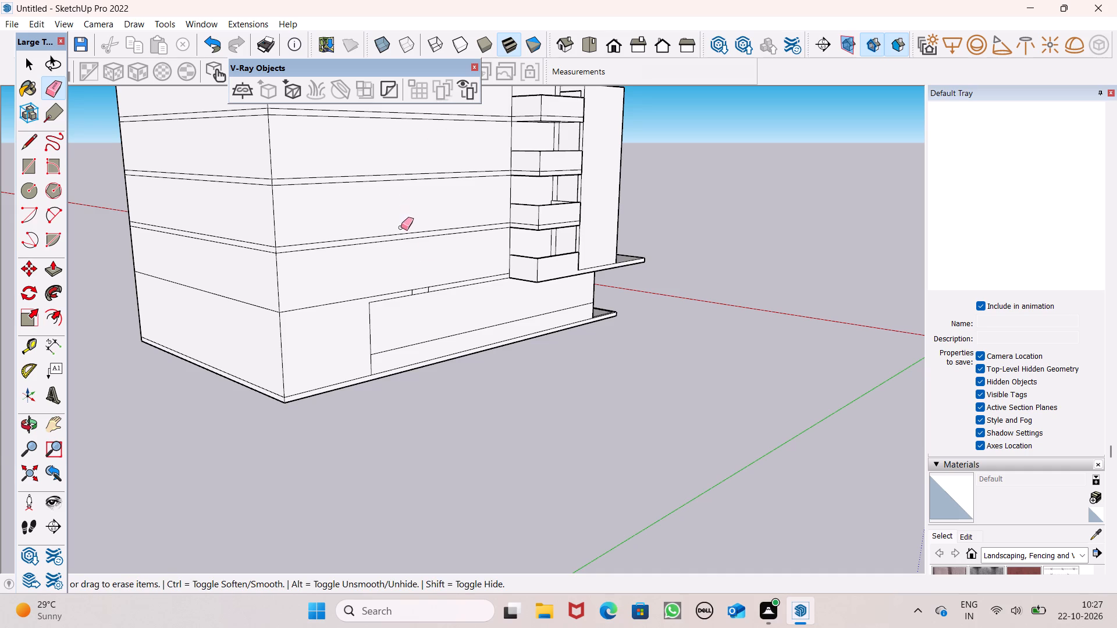
{"action": "scroll", "coordinate": [429, 266], "scroll_direction": "up", "scroll_amount": 6}
{"action": "scroll", "coordinate": [399, 316], "scroll_direction": "up", "scroll_amount": 5}
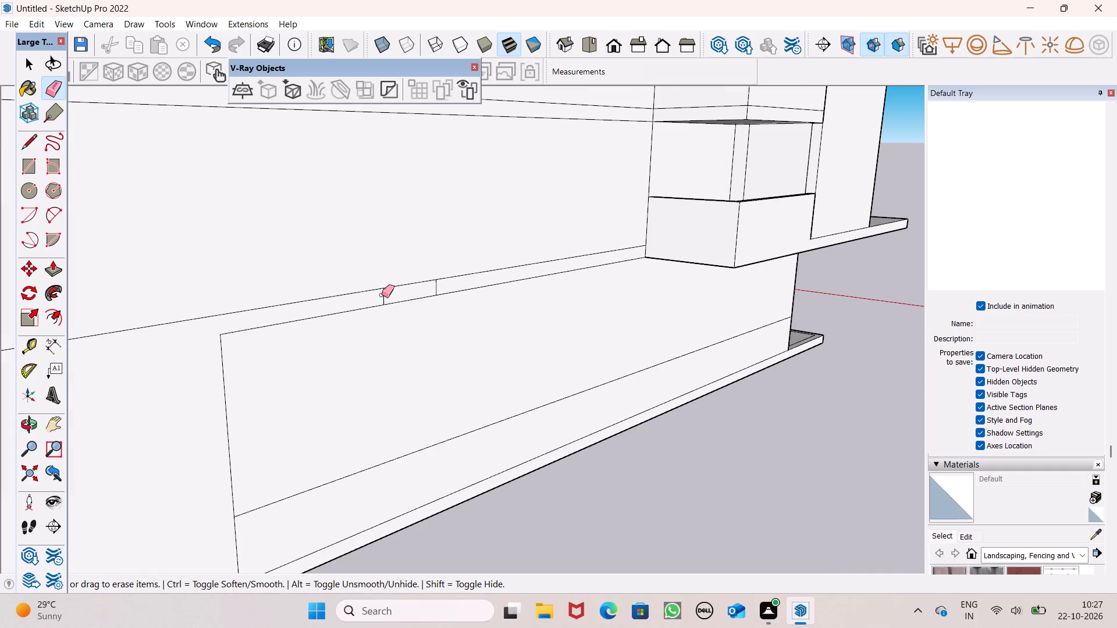
{"action": "left_click_drag", "start_coordinate": [382, 297], "coordinate": [456, 290]}
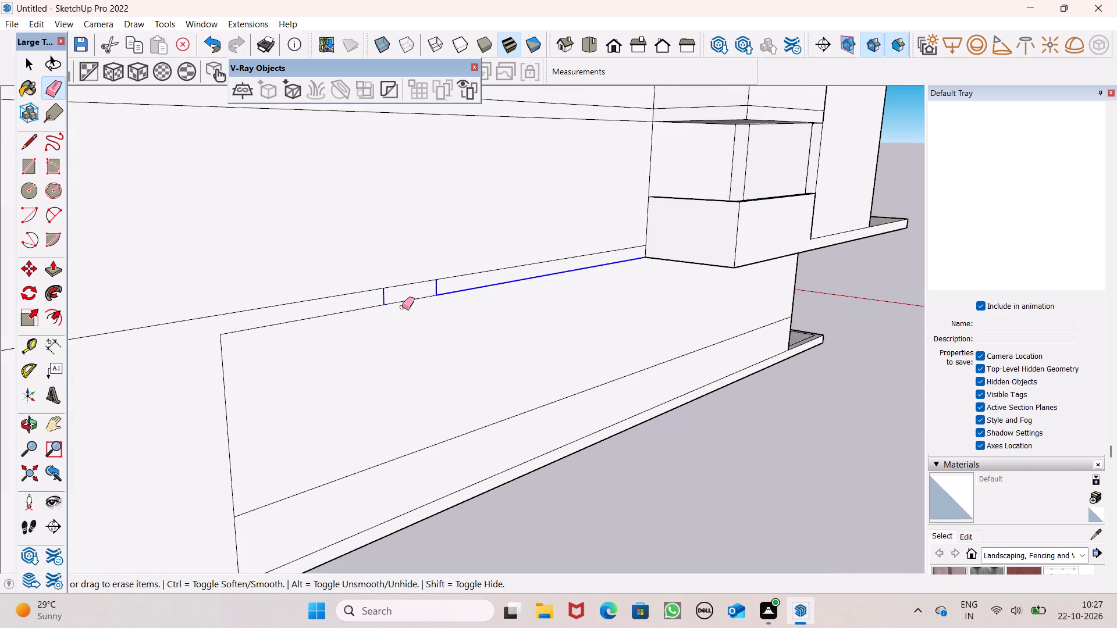
{"action": "left_click", "coordinate": [396, 302]}
{"action": "left_click_drag", "start_coordinate": [226, 373], "coordinate": [209, 402]}
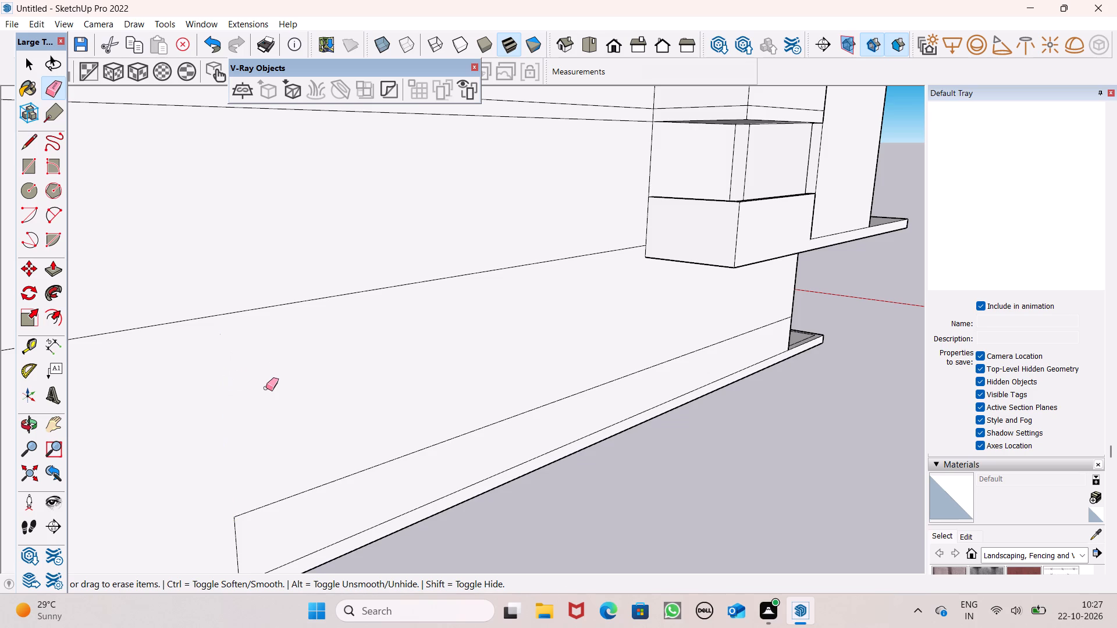
{"action": "scroll", "coordinate": [266, 388], "scroll_direction": "down", "scroll_amount": 7}
{"action": "scroll", "coordinate": [272, 454], "scroll_direction": "up", "scroll_amount": 3}
{"action": "left_click_drag", "start_coordinate": [258, 487], "coordinate": [250, 488]}
{"action": "left_click_drag", "start_coordinate": [250, 488], "coordinate": [242, 491]}
{"action": "left_click", "coordinate": [264, 452]}
Draw three 43' vertical lines on the long facade from the roof edge to the ground-floor line, two close together and one nearer the balconies.
{"action": "scroll", "coordinate": [306, 291], "scroll_direction": "down", "scroll_amount": 6}
{"action": "middle_click_drag", "start_coordinate": [308, 367], "coordinate": [0, 361]}
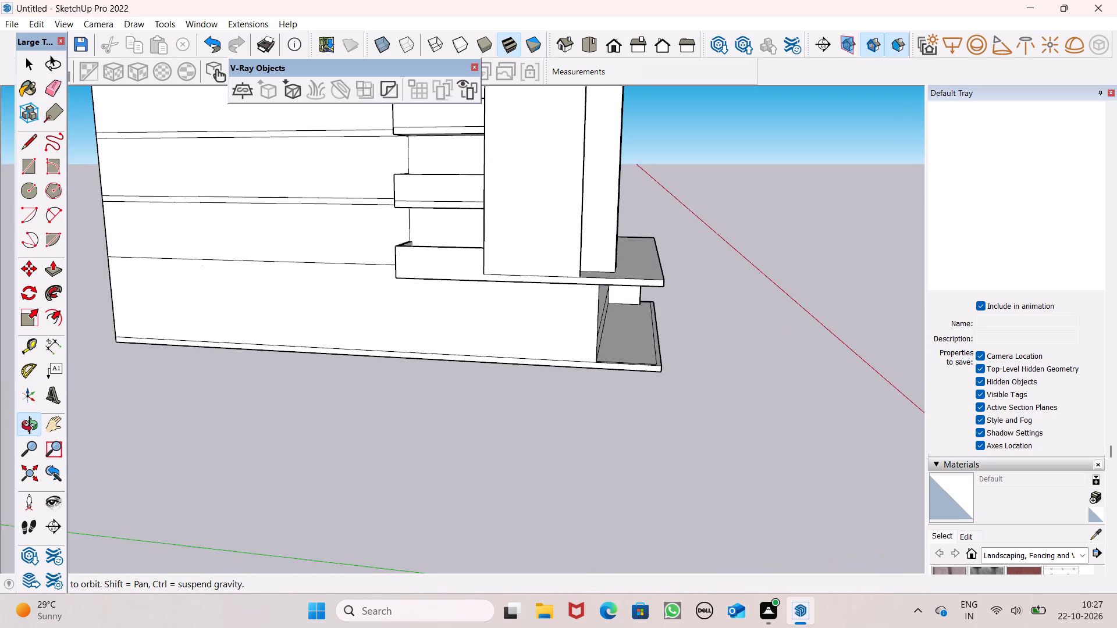
{"action": "middle_click_drag", "start_coordinate": [0, 361], "coordinate": [2, 348]}
{"action": "middle_click_drag", "start_coordinate": [782, 415], "coordinate": [926, 456]}
{"action": "scroll", "coordinate": [808, 418], "scroll_direction": "down", "scroll_amount": 2}
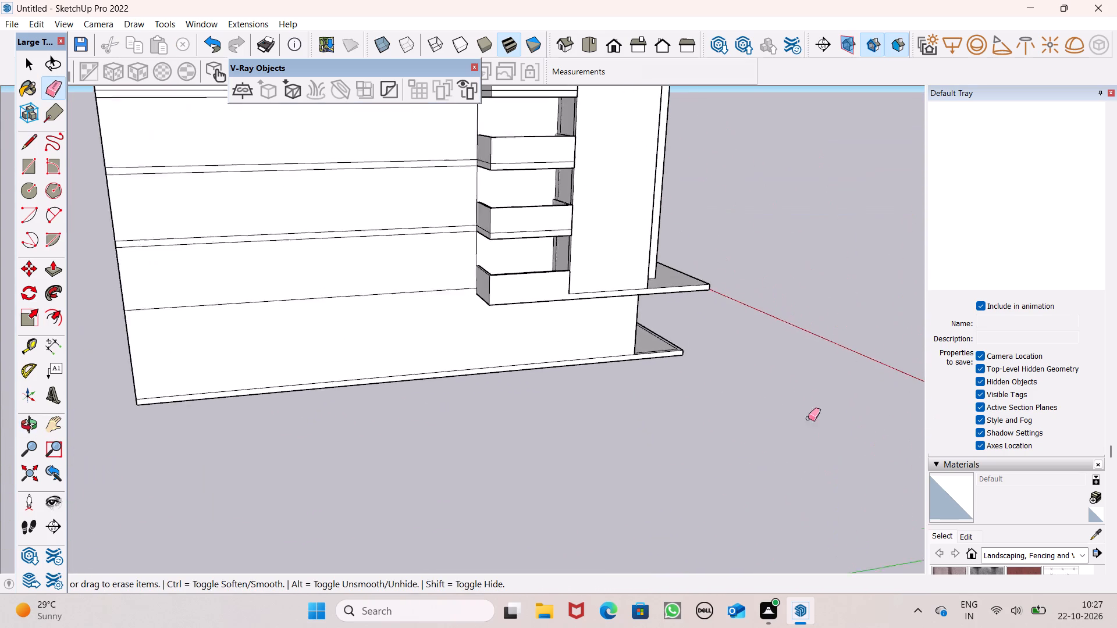
{"action": "scroll", "coordinate": [808, 418], "scroll_direction": "down", "scroll_amount": 4}
{"action": "key", "text": "space"}
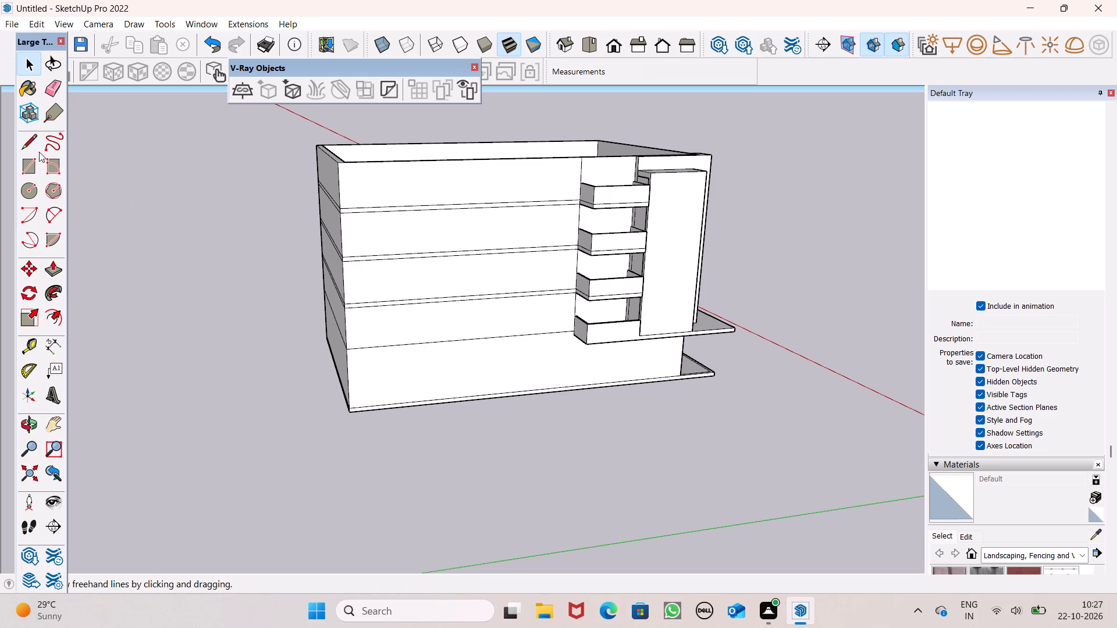
{"action": "left_click", "coordinate": [23, 147]}
{"action": "scroll", "coordinate": [685, 158], "scroll_direction": "up", "scroll_amount": 2}
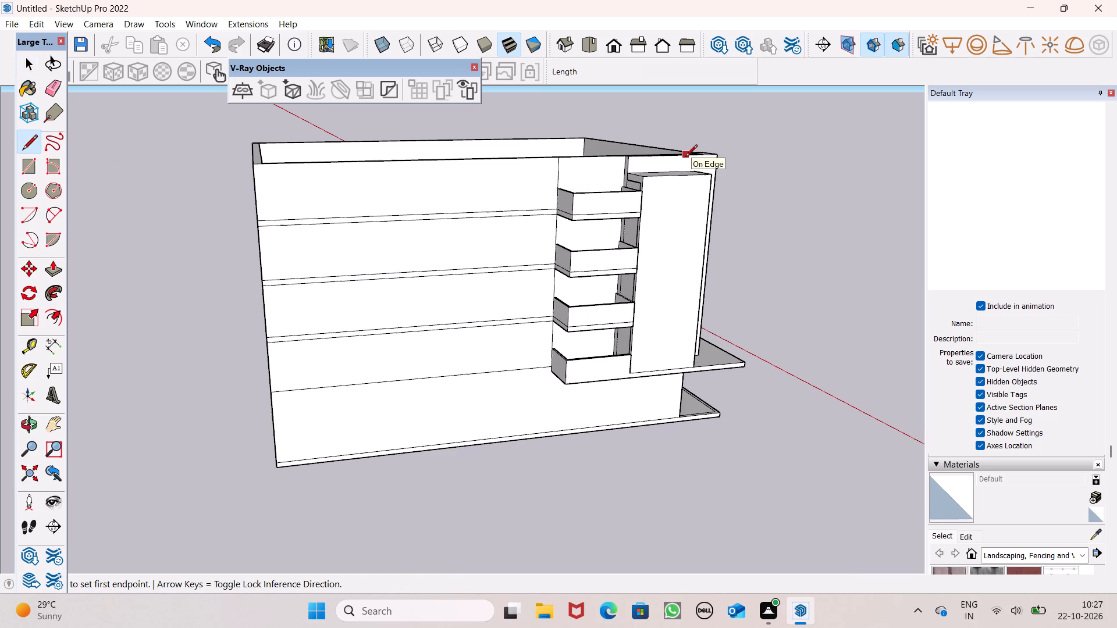
{"action": "scroll", "coordinate": [584, 164], "scroll_direction": "down", "scroll_amount": 1}
{"action": "scroll", "coordinate": [586, 150], "scroll_direction": "up", "scroll_amount": 4}
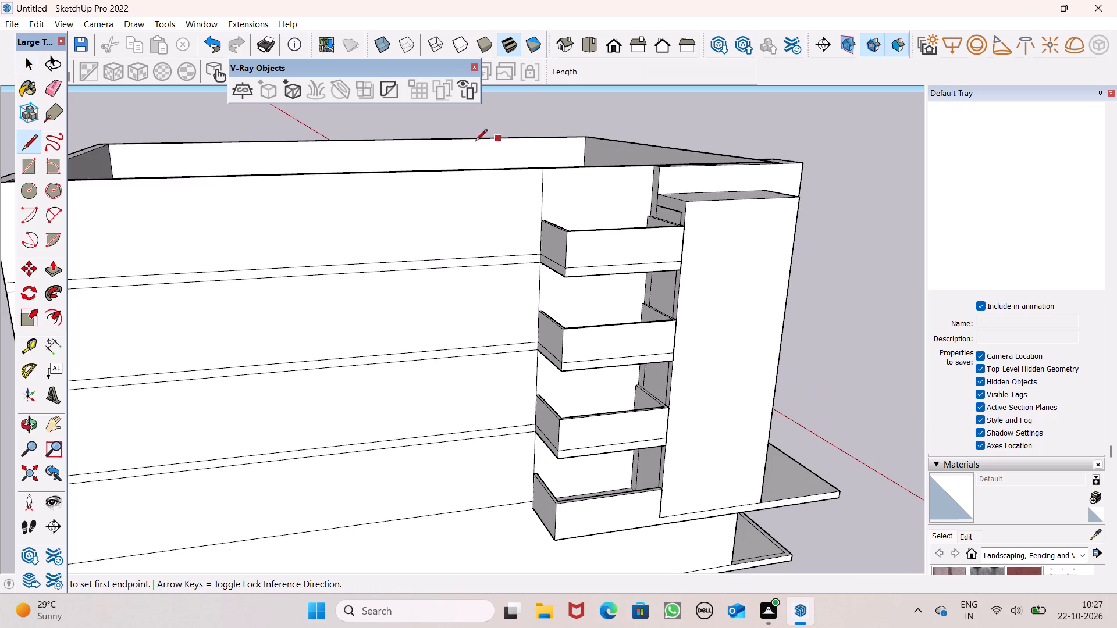
{"action": "scroll", "coordinate": [443, 149], "scroll_direction": "down", "scroll_amount": 4}
{"action": "middle_click_drag", "start_coordinate": [378, 170], "coordinate": [370, 172]}
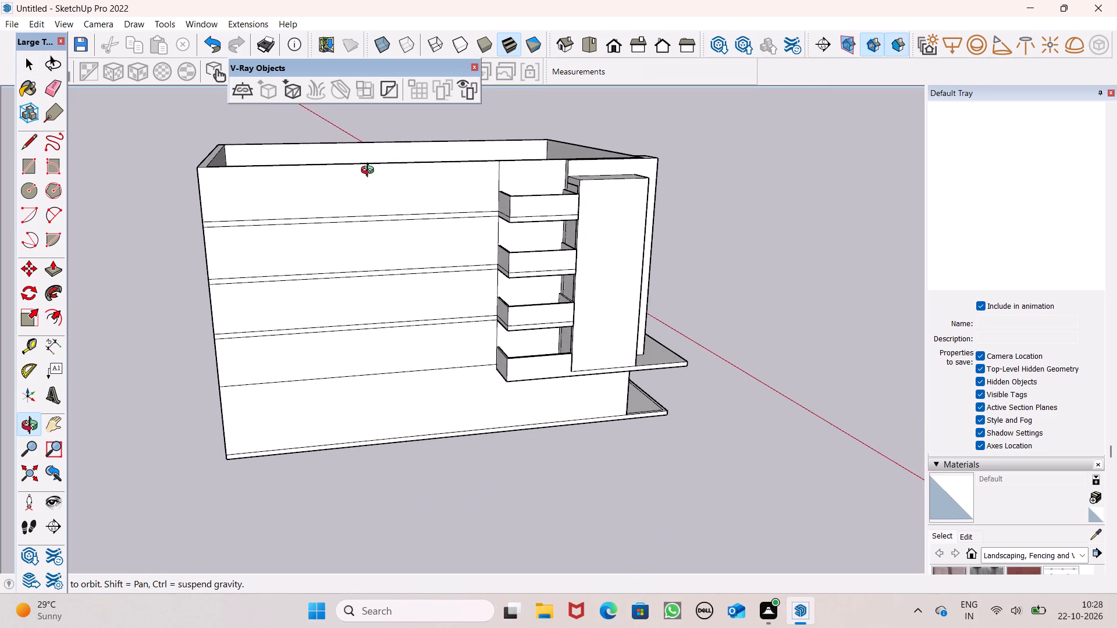
{"action": "middle_click_drag", "start_coordinate": [370, 172], "coordinate": [374, 149]}
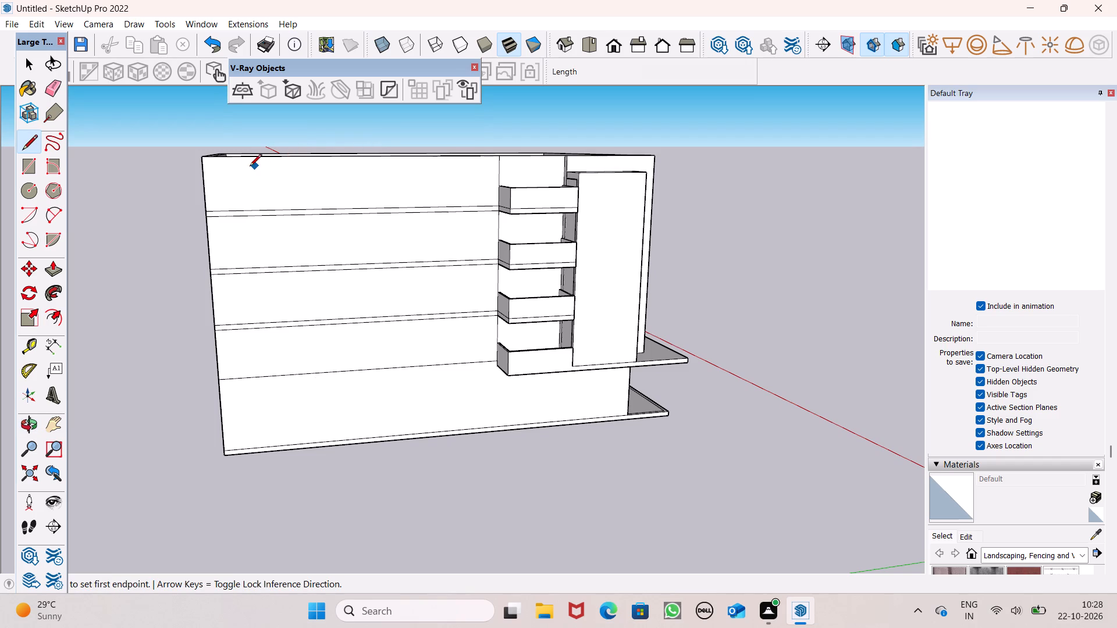
{"action": "left_click", "coordinate": [300, 155]}
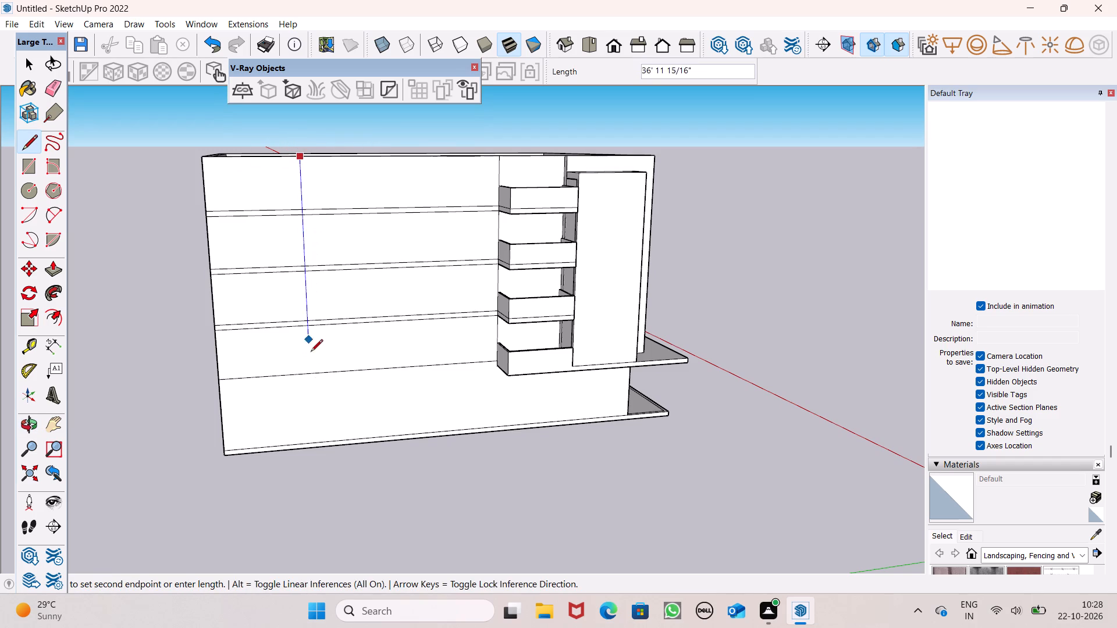
{"action": "left_click", "coordinate": [313, 372]}
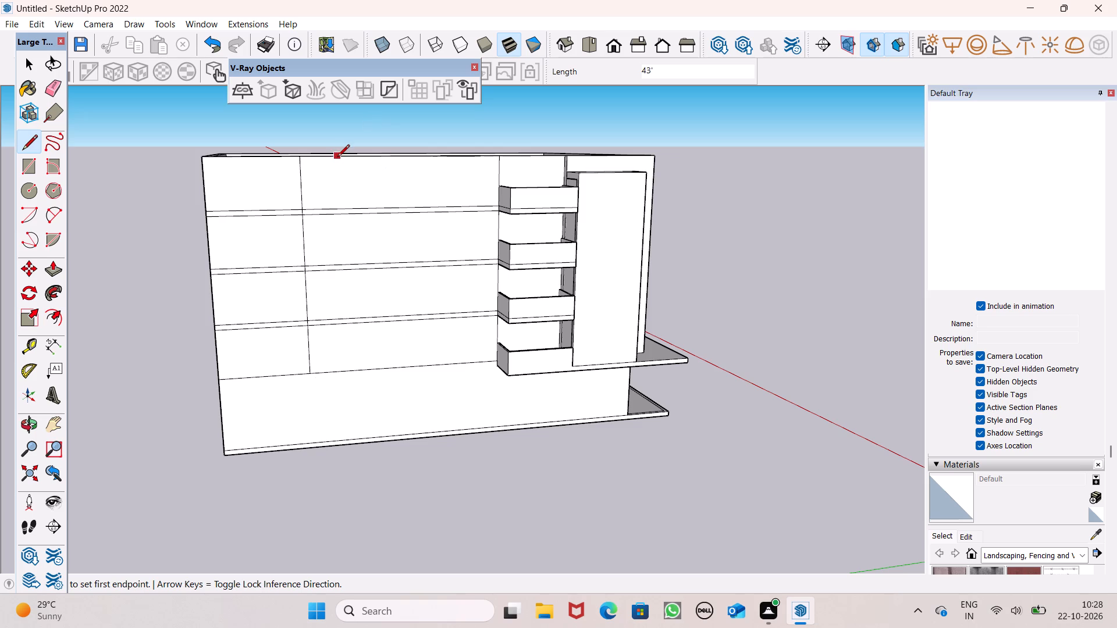
{"action": "left_click", "coordinate": [321, 158]}
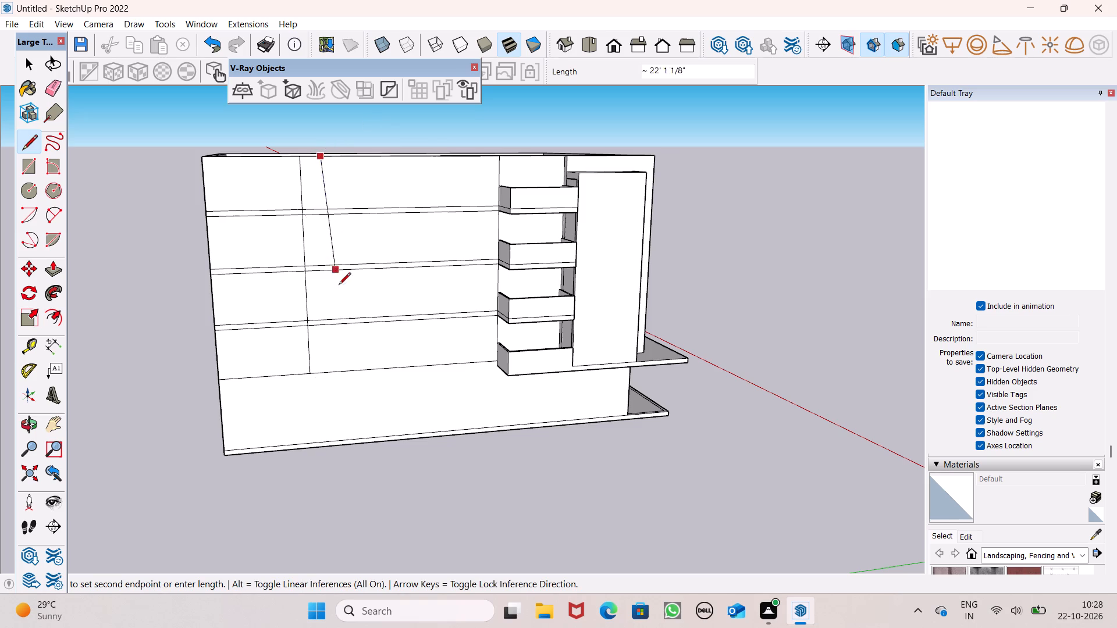
{"action": "left_click", "coordinate": [337, 374]}
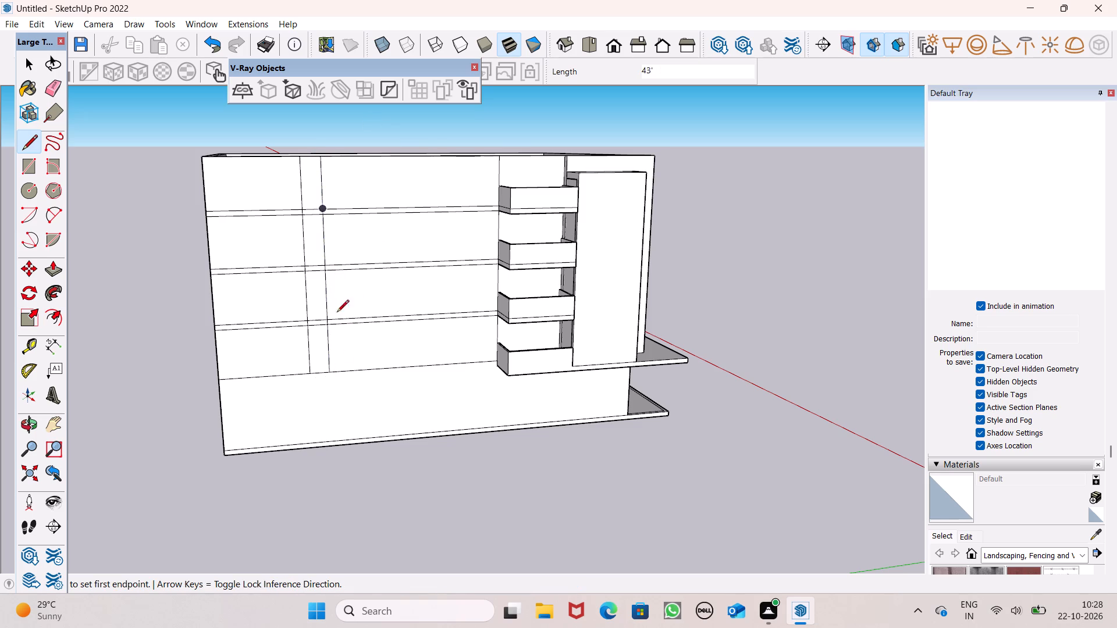
{"action": "left_click", "coordinate": [415, 159]}
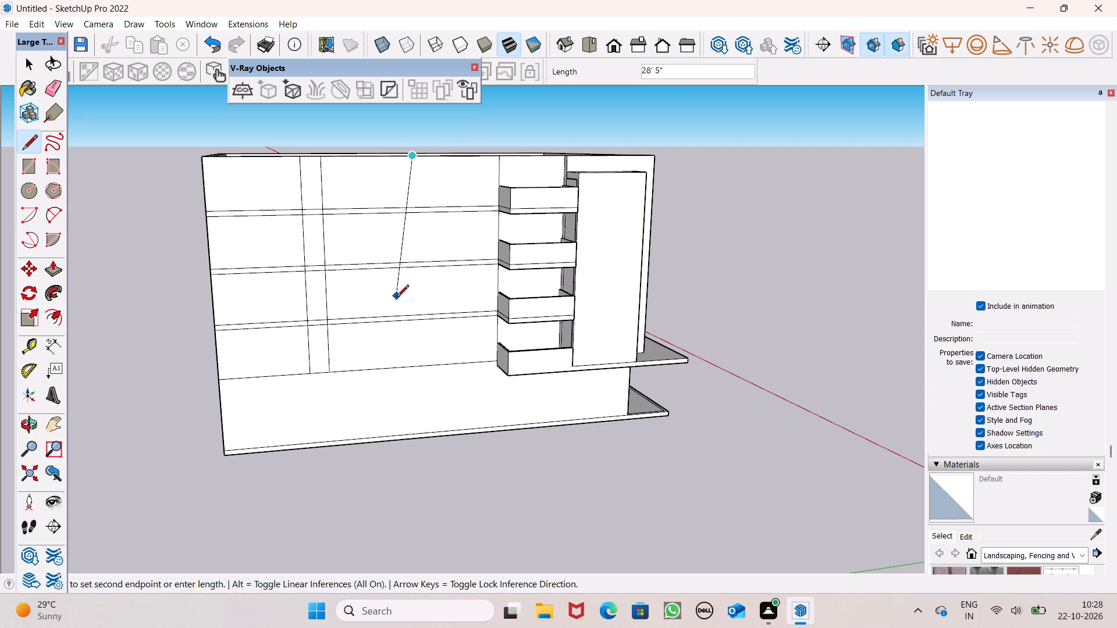
{"action": "left_click", "coordinate": [422, 370]}
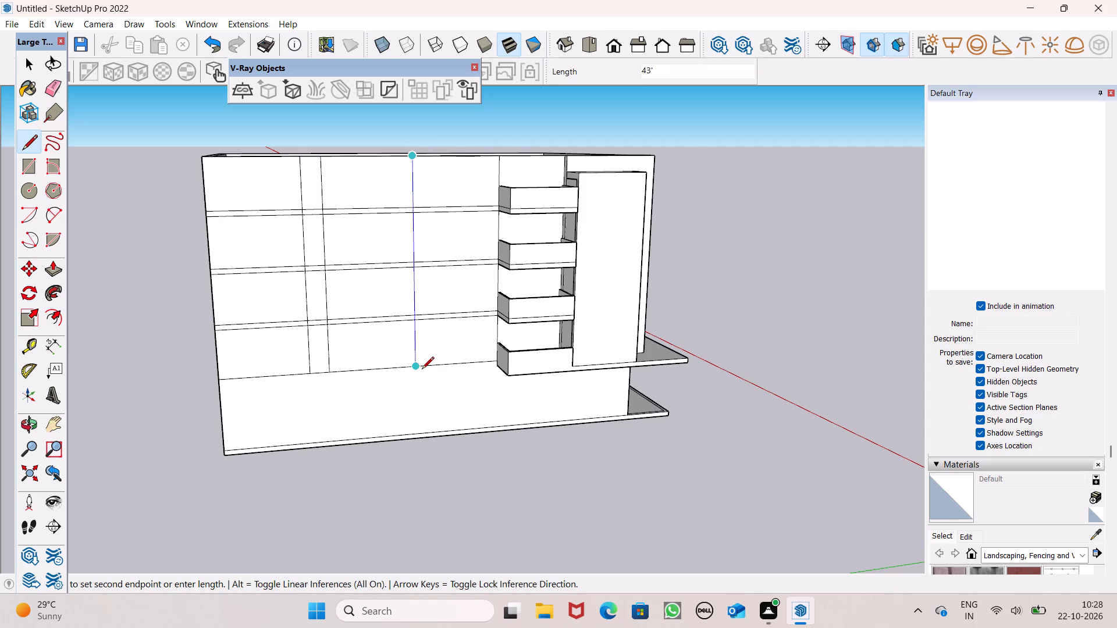
{"action": "scroll", "coordinate": [482, 230], "scroll_direction": "down", "scroll_amount": 2}
{"action": "middle_click_drag", "start_coordinate": [515, 297], "coordinate": [523, 440]}
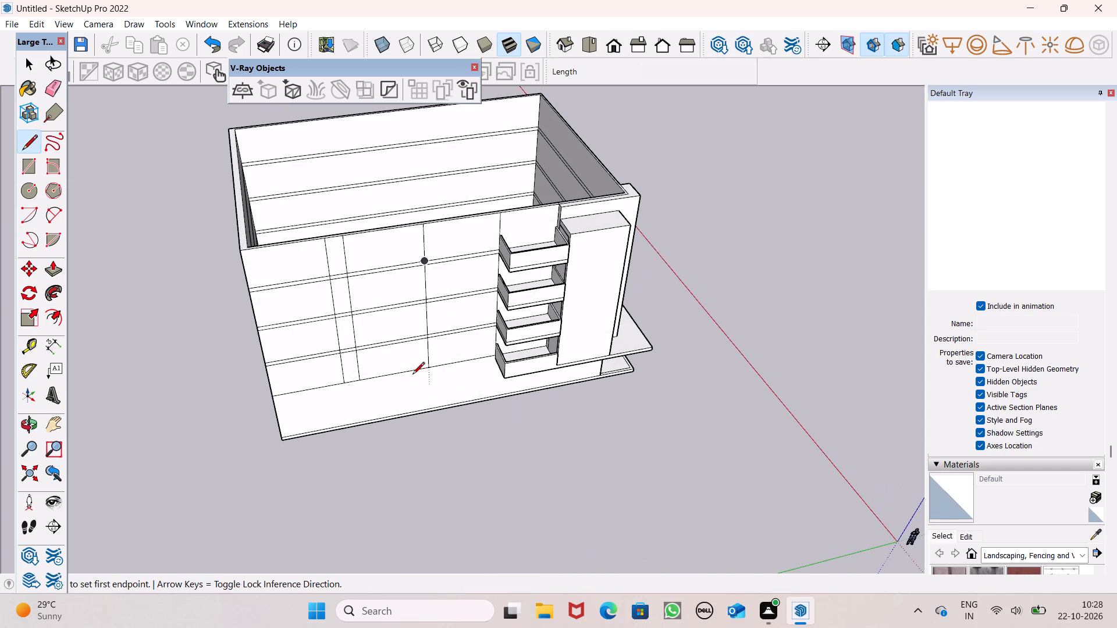
{"action": "key", "text": "space"}
Examine the divided long facade and its panels from above, from below and from the building corner.
{"action": "scroll", "coordinate": [392, 366], "scroll_direction": "down", "scroll_amount": 2}
{"action": "middle_click_drag", "start_coordinate": [426, 377], "coordinate": [490, 382]}
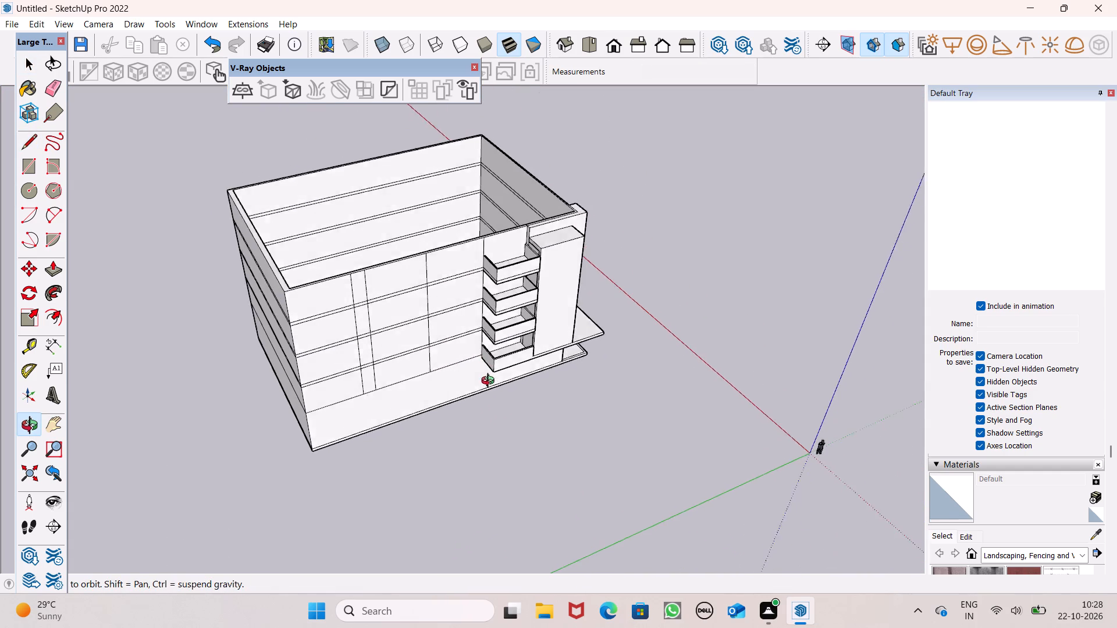
{"action": "middle_click_drag", "start_coordinate": [490, 382], "coordinate": [490, 385]}
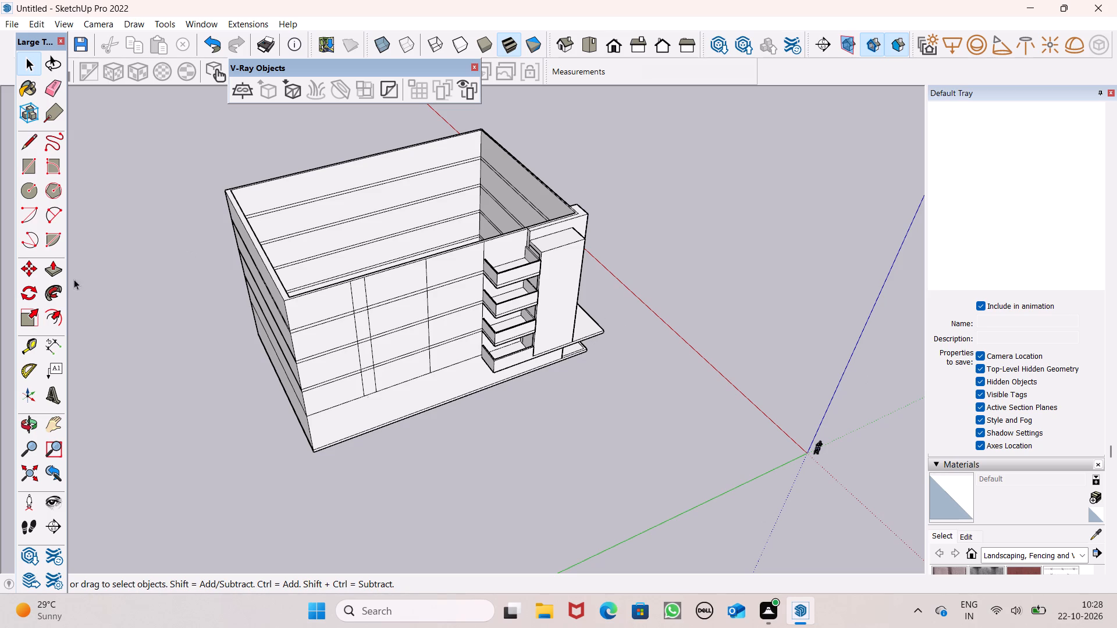
{"action": "left_click", "coordinate": [52, 268]}
{"action": "scroll", "coordinate": [443, 354], "scroll_direction": "up", "scroll_amount": 6}
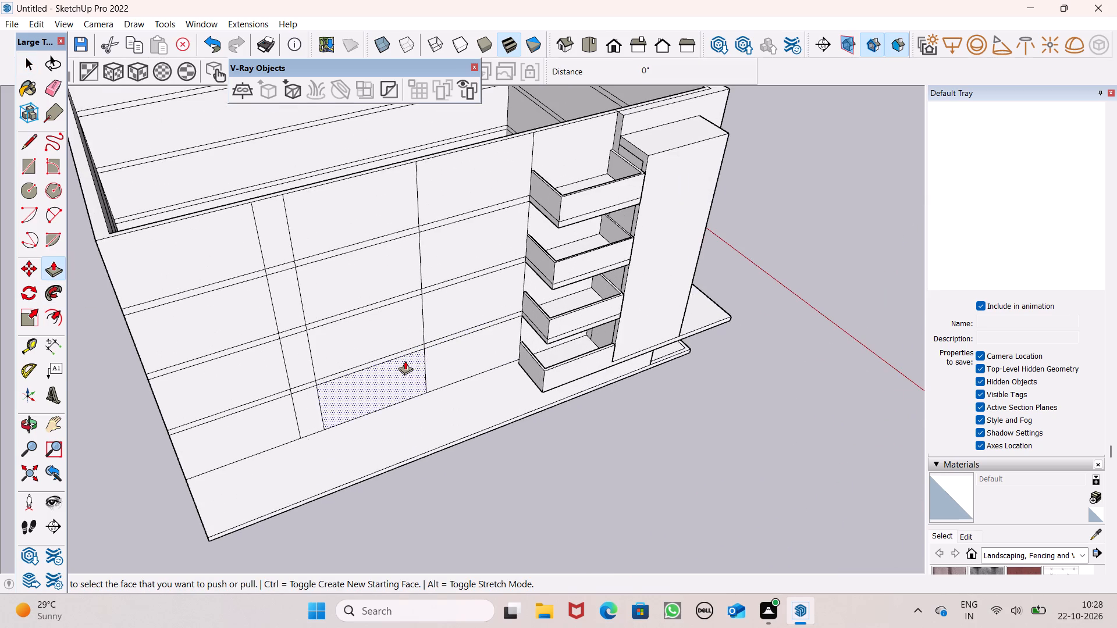
{"action": "scroll", "coordinate": [394, 357], "scroll_direction": "up", "scroll_amount": 4}
{"action": "scroll", "coordinate": [386, 337], "scroll_direction": "down", "scroll_amount": 4}
{"action": "middle_click_drag", "start_coordinate": [436, 383], "coordinate": [417, 295]}
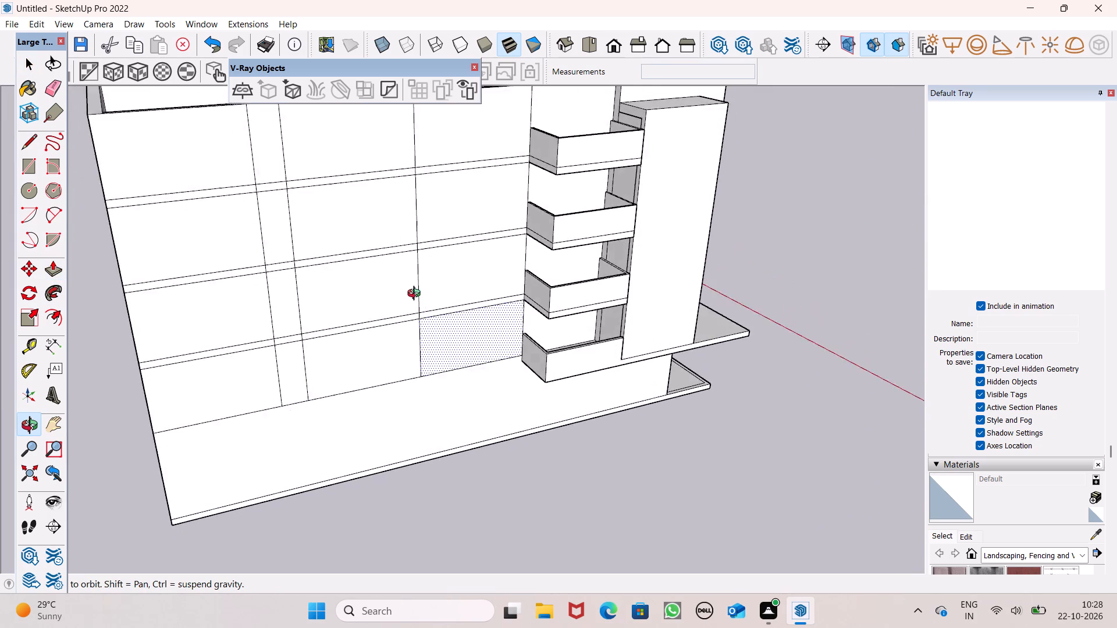
{"action": "middle_click_drag", "start_coordinate": [417, 295], "coordinate": [426, 62]}
{"action": "scroll", "coordinate": [536, 262], "scroll_direction": "down", "scroll_amount": 2}
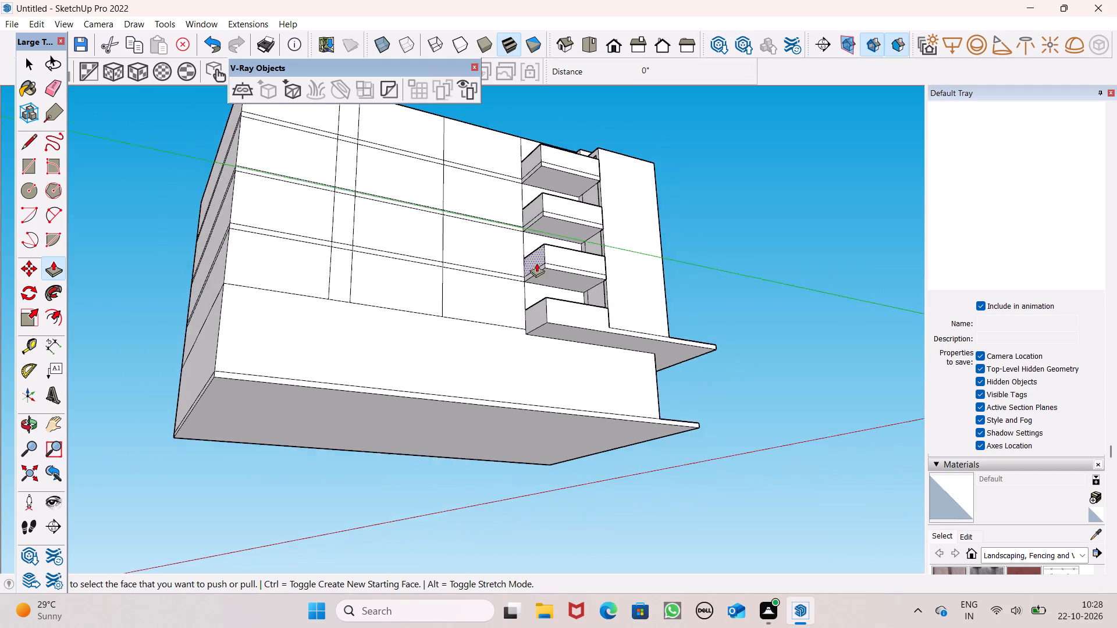
{"action": "scroll", "coordinate": [536, 263], "scroll_direction": "down", "scroll_amount": 1}
{"action": "middle_click_drag", "start_coordinate": [521, 295], "coordinate": [615, 433]}
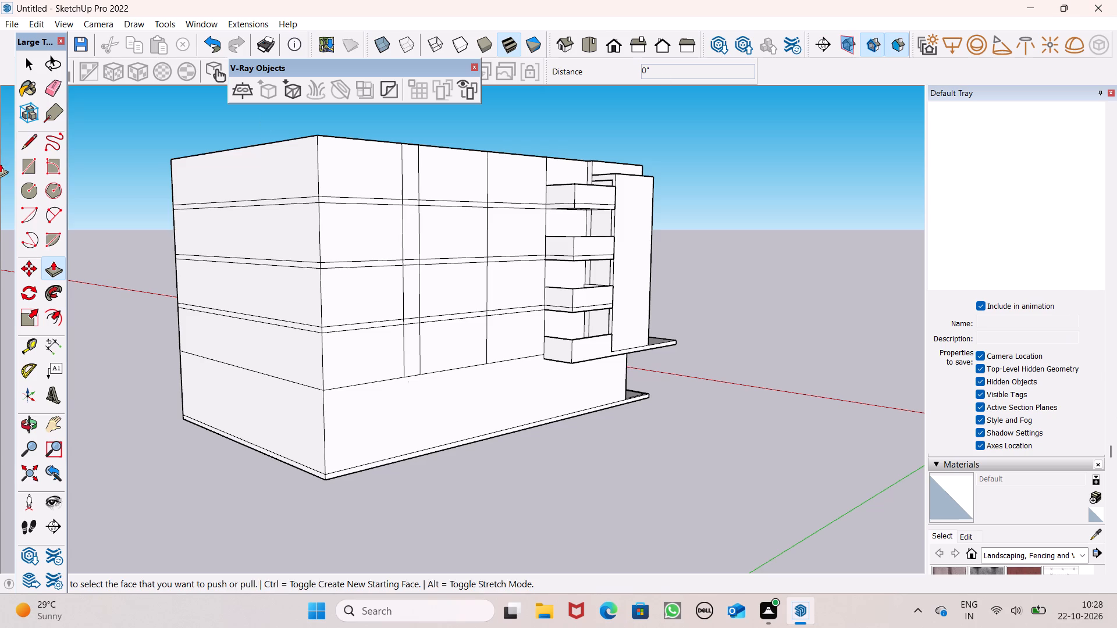
Examine the long facade's panels and balconies from above and closer in.
{"action": "scroll", "coordinate": [309, 332], "scroll_direction": "down", "scroll_amount": 3}
{"action": "middle_click_drag", "start_coordinate": [347, 369], "coordinate": [369, 510]}
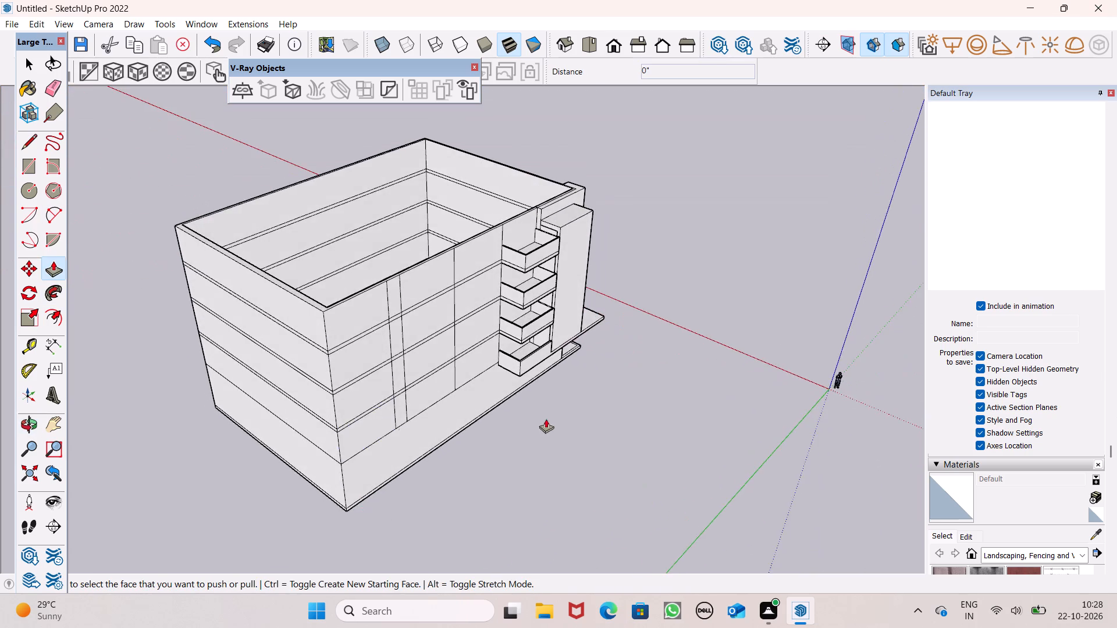
{"action": "scroll", "coordinate": [526, 387], "scroll_direction": "up", "scroll_amount": 6}
{"action": "scroll", "coordinate": [508, 329], "scroll_direction": "down", "scroll_amount": 4}
{"action": "middle_click_drag", "start_coordinate": [530, 386], "coordinate": [463, 381]}
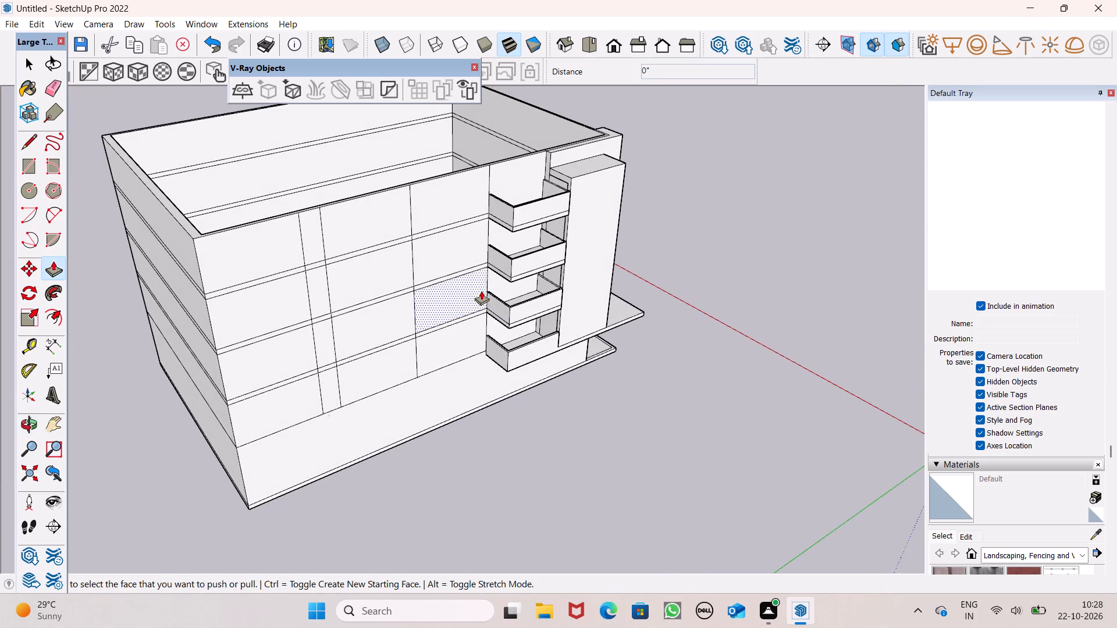
{"action": "middle_click_drag", "start_coordinate": [290, 411], "coordinate": [336, 401]}
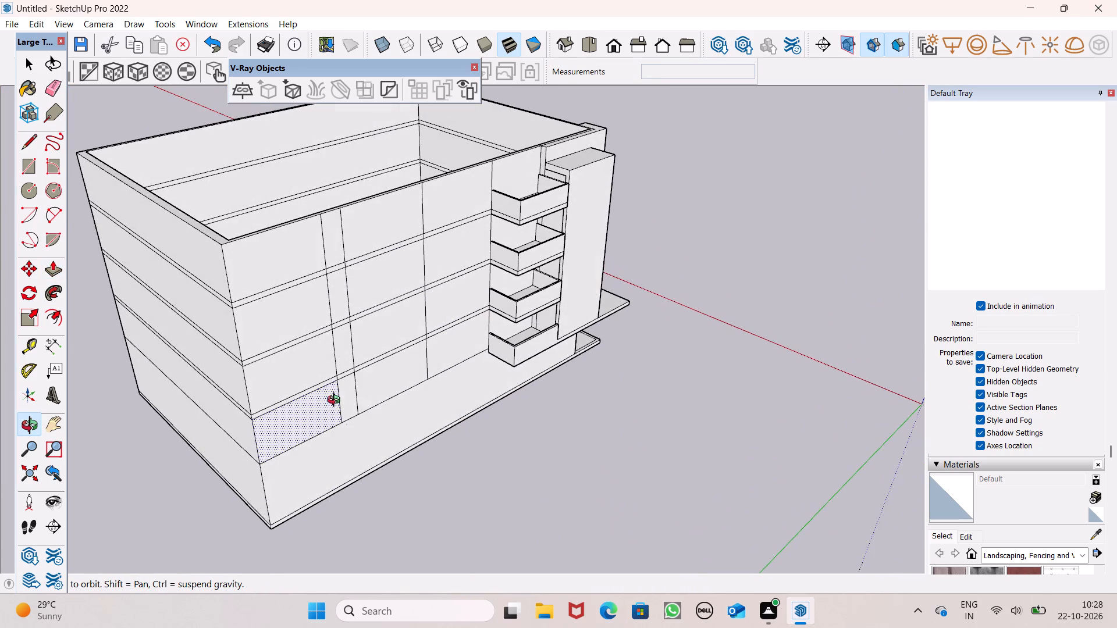
{"action": "middle_click_drag", "start_coordinate": [336, 401], "coordinate": [339, 399]}
{"action": "scroll", "coordinate": [342, 376], "scroll_direction": "up", "scroll_amount": 3}
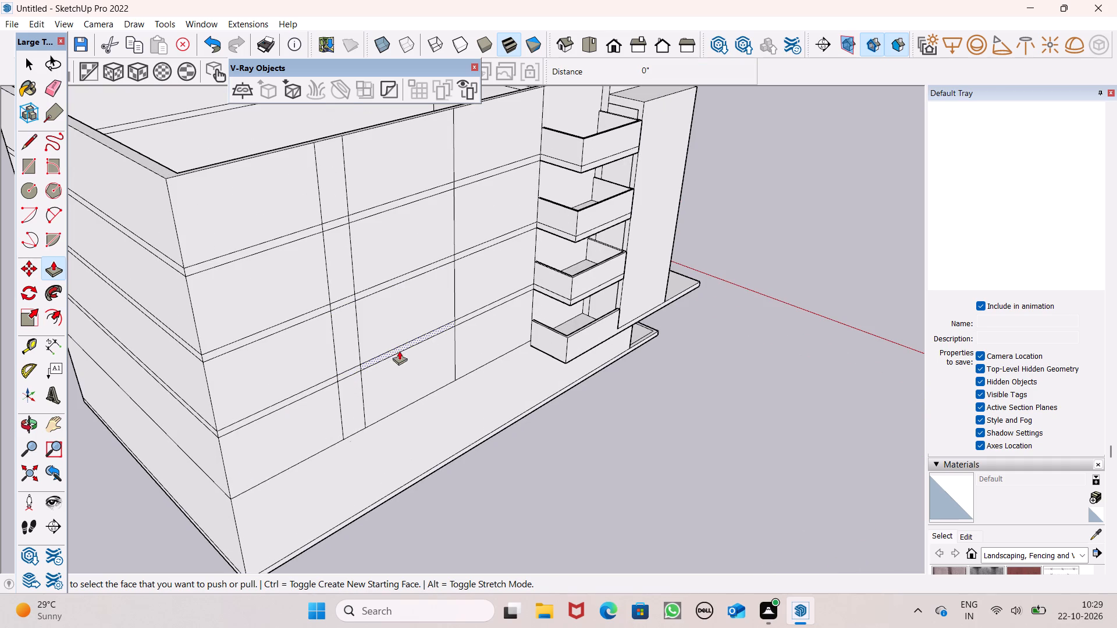
{"action": "scroll", "coordinate": [439, 416], "scroll_direction": "down", "scroll_amount": 1}
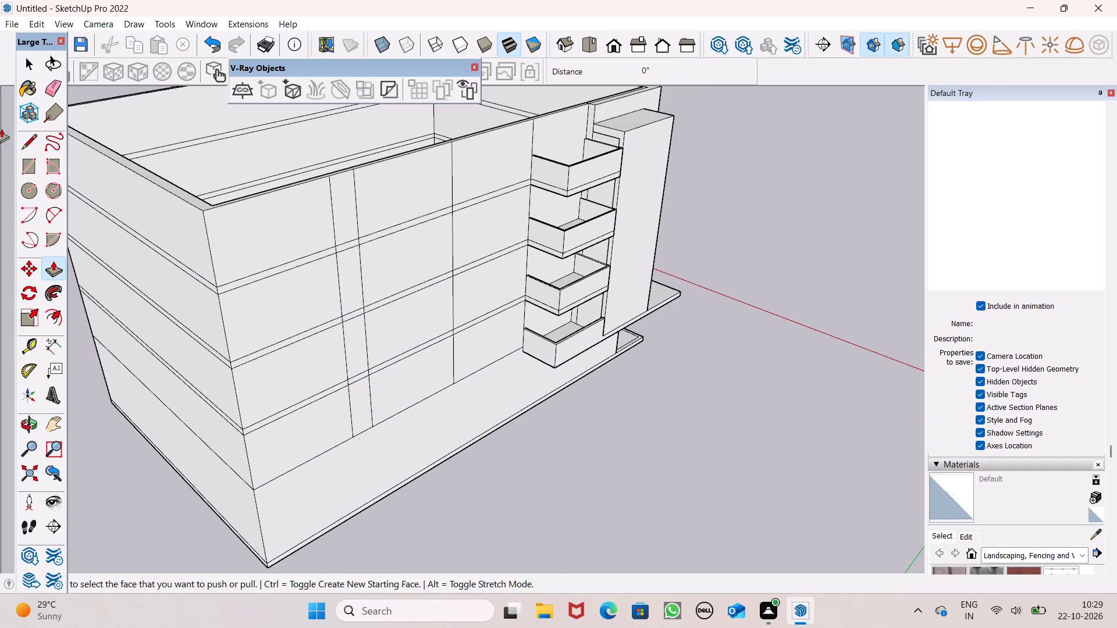
Draw a horizontal line about 57' 3 3/4" long from the lowest balcony's bottom corner to the building corner, just below the ground-floor line.
{"action": "left_click", "coordinate": [30, 148]}
{"action": "middle_click_drag", "start_coordinate": [279, 390], "coordinate": [251, 293]}
{"action": "scroll", "coordinate": [399, 362], "scroll_direction": "up", "scroll_amount": 1}
{"action": "scroll", "coordinate": [530, 360], "scroll_direction": "up", "scroll_amount": 5}
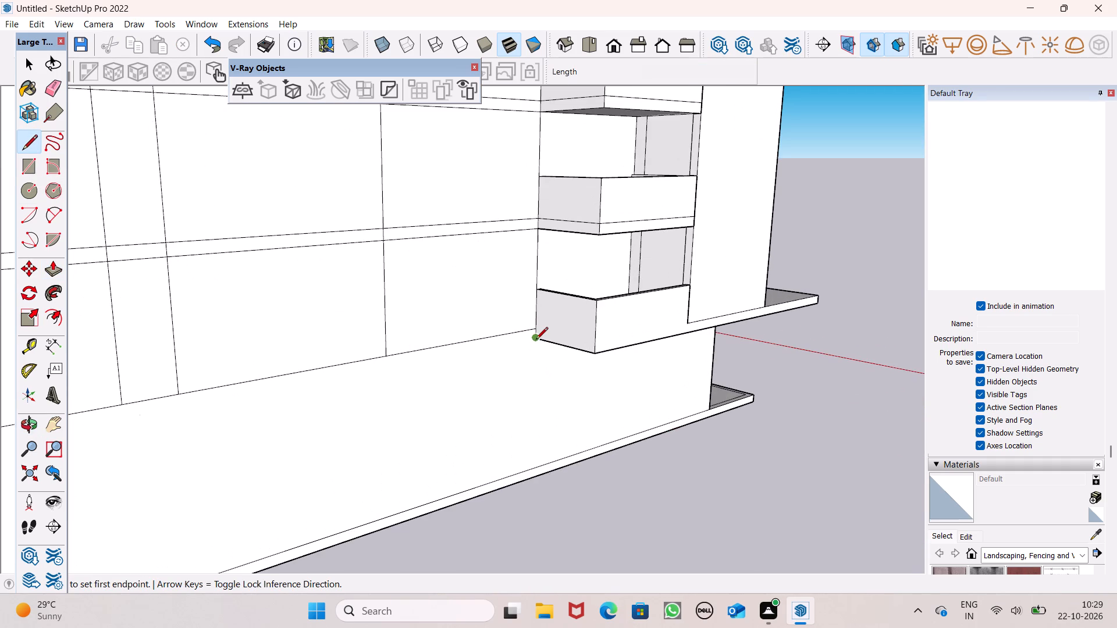
{"action": "left_click", "coordinate": [536, 340]}
{"action": "scroll", "coordinate": [533, 338], "scroll_direction": "down", "scroll_amount": 6}
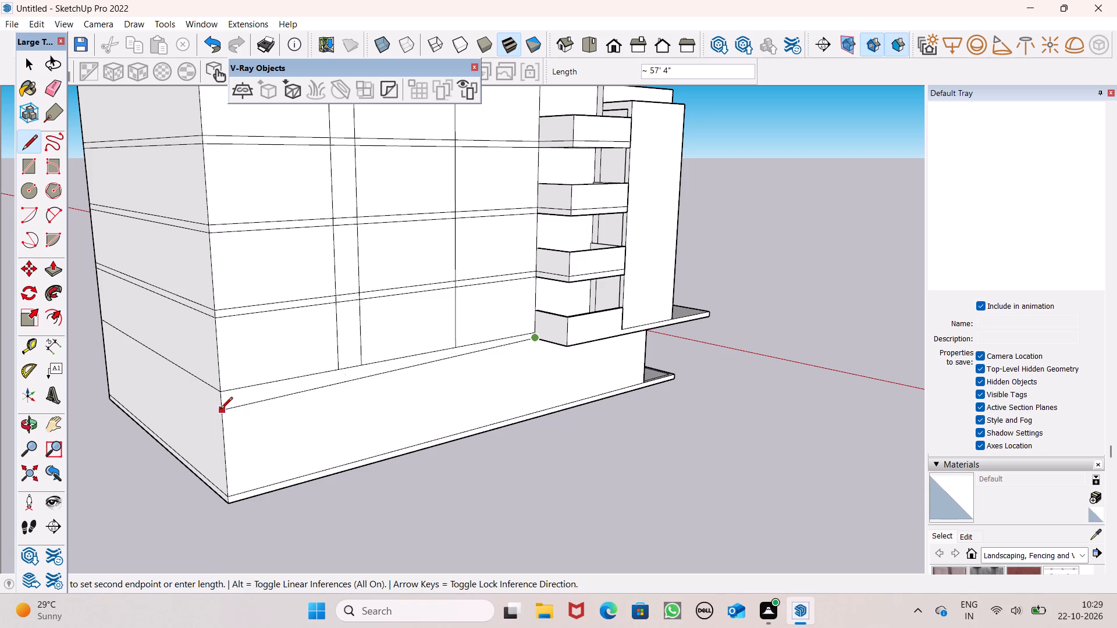
{"action": "left_click", "coordinate": [220, 405]}
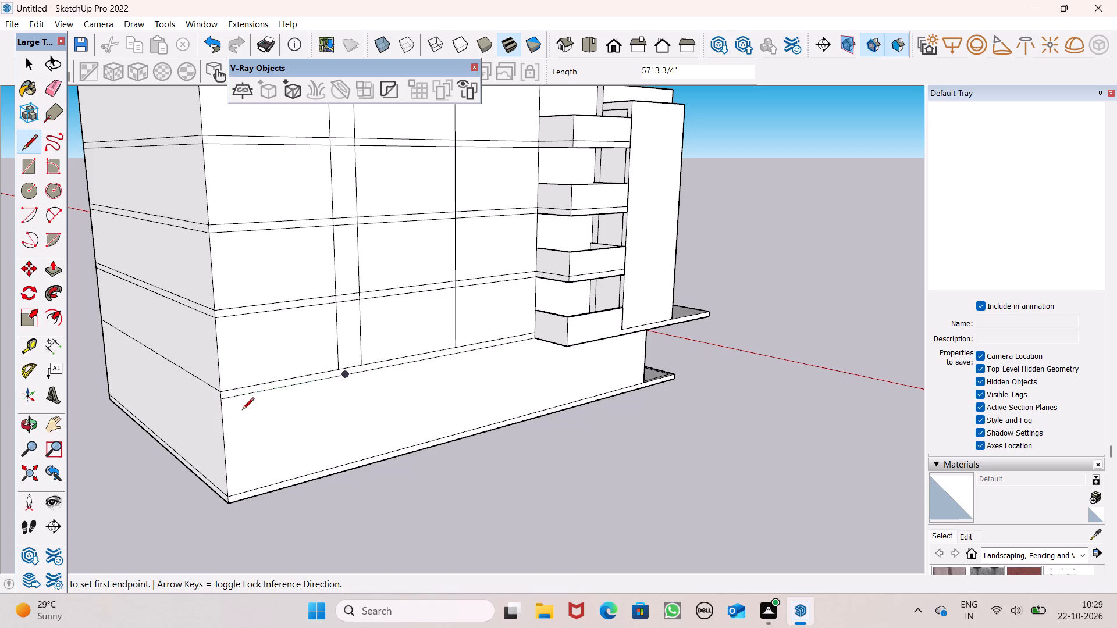
Examine the new narrow band and the panels of the long facade from the corner, above and close up.
{"action": "middle_click_drag", "start_coordinate": [246, 411], "coordinate": [230, 374]}
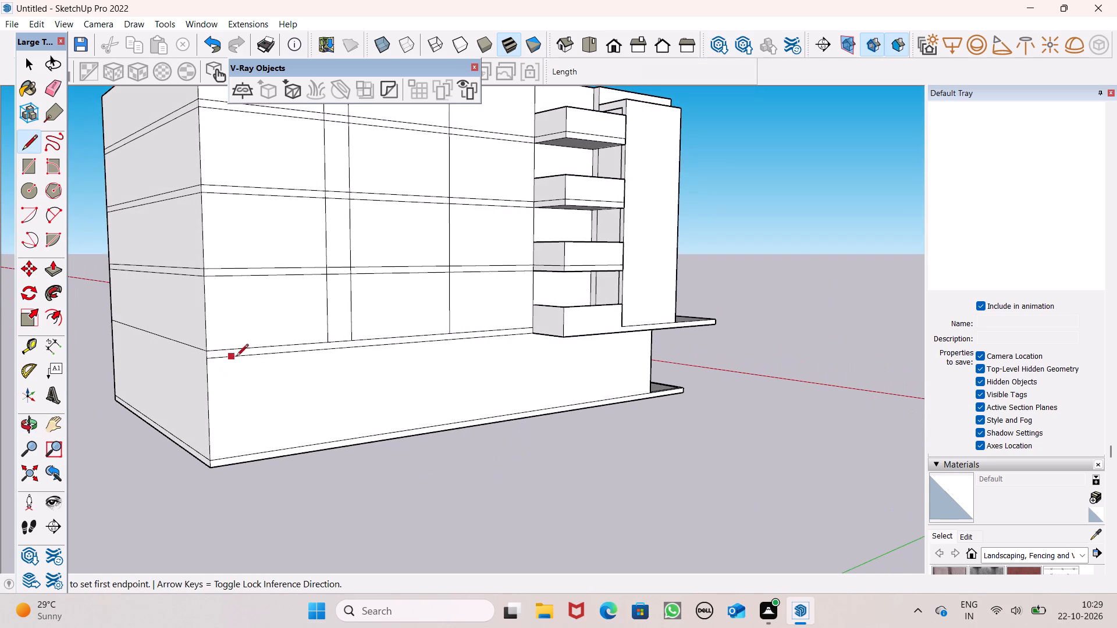
{"action": "left_click", "coordinate": [51, 269]}
{"action": "scroll", "coordinate": [358, 334], "scroll_direction": "down", "scroll_amount": 3}
{"action": "middle_click_drag", "start_coordinate": [376, 344], "coordinate": [378, 406]}
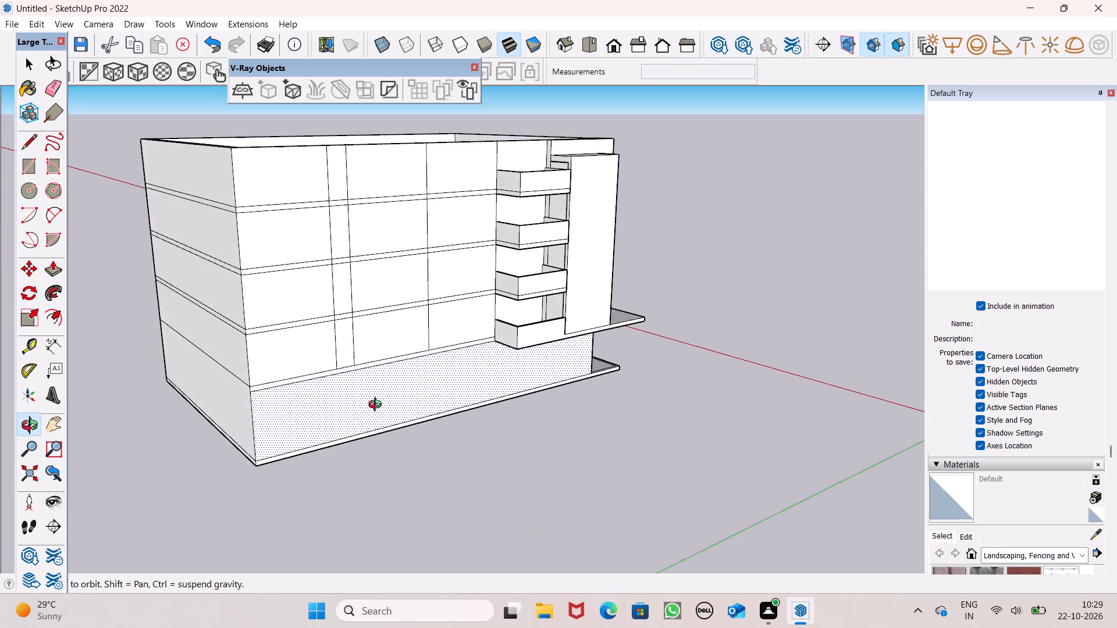
{"action": "middle_click_drag", "start_coordinate": [378, 406], "coordinate": [385, 416]}
{"action": "scroll", "coordinate": [496, 266], "scroll_direction": "down", "scroll_amount": 1}
{"action": "scroll", "coordinate": [435, 182], "scroll_direction": "up", "scroll_amount": 2}
{"action": "scroll", "coordinate": [435, 182], "scroll_direction": "down", "scroll_amount": 3}
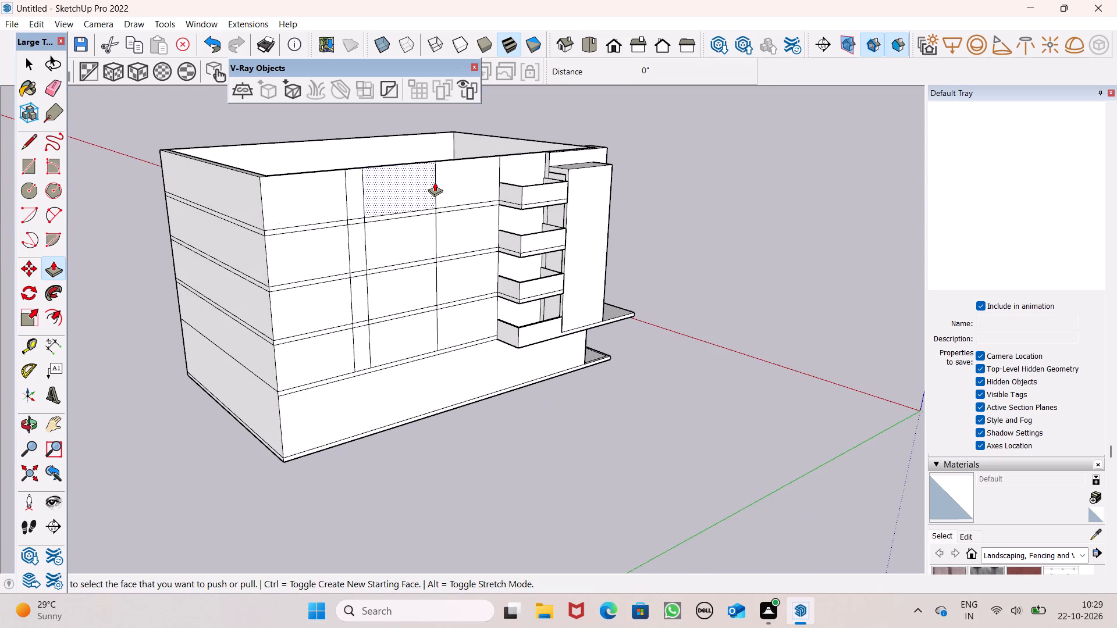
{"action": "middle_click_drag", "start_coordinate": [486, 215], "coordinate": [490, 283]}
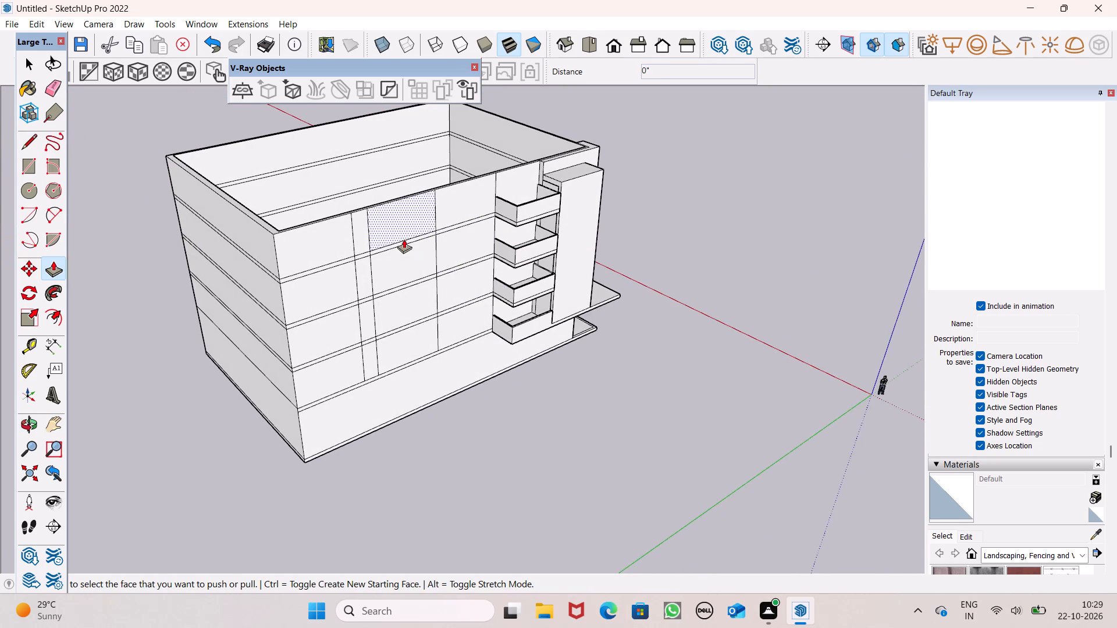
{"action": "scroll", "coordinate": [404, 239], "scroll_direction": "up", "scroll_amount": 2}
{"action": "scroll", "coordinate": [405, 220], "scroll_direction": "down", "scroll_amount": 2}
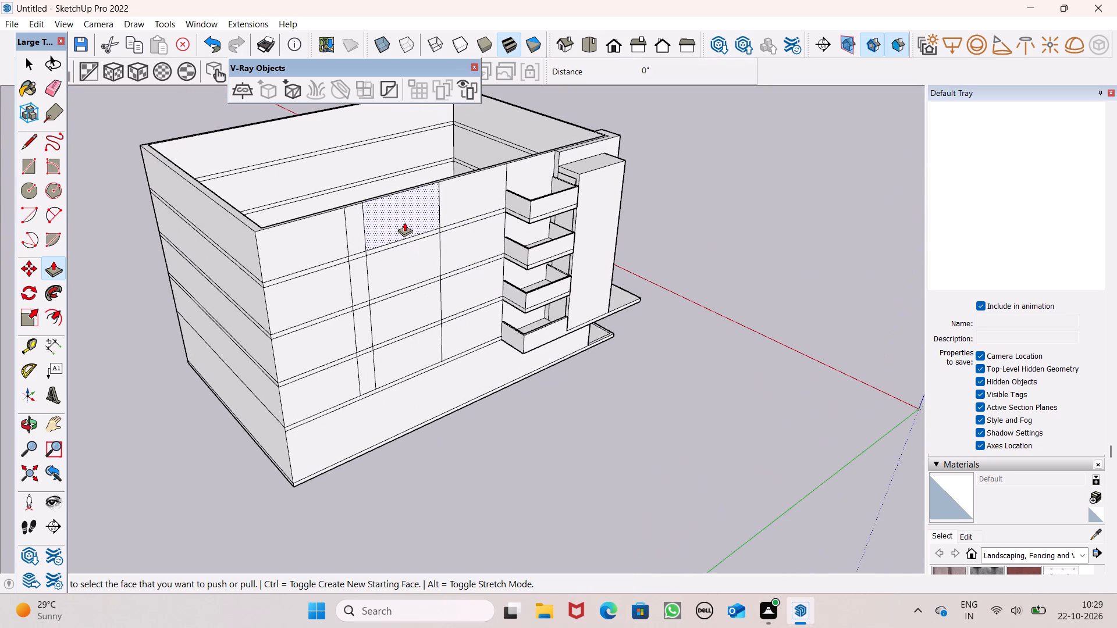
{"action": "scroll", "coordinate": [453, 237], "scroll_direction": "up", "scroll_amount": 5}
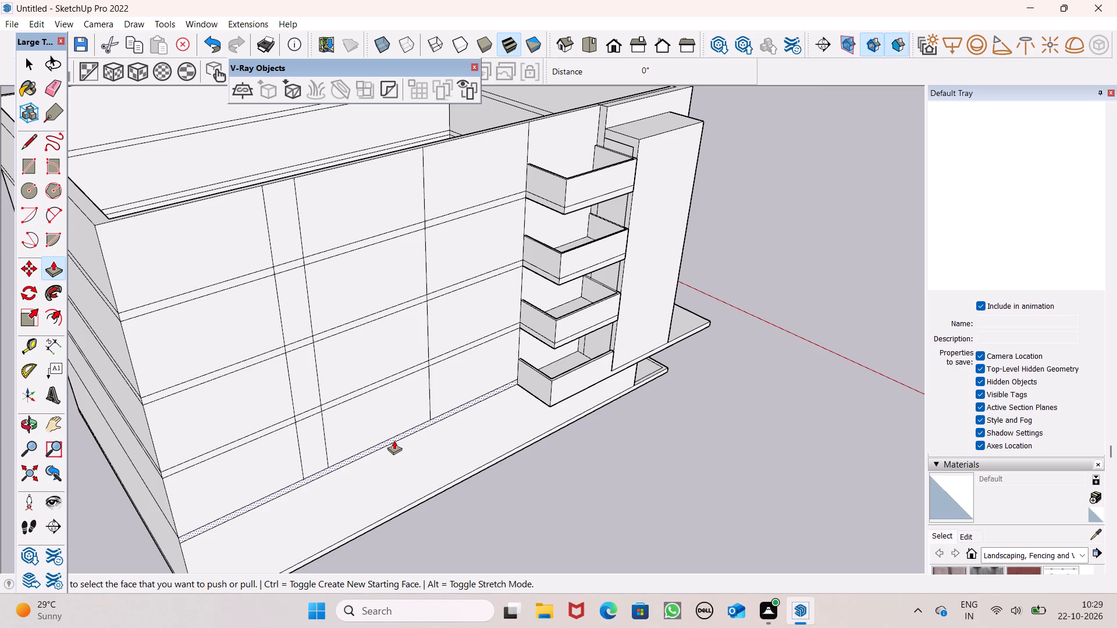
{"action": "scroll", "coordinate": [410, 430], "scroll_direction": "up", "scroll_amount": 6}
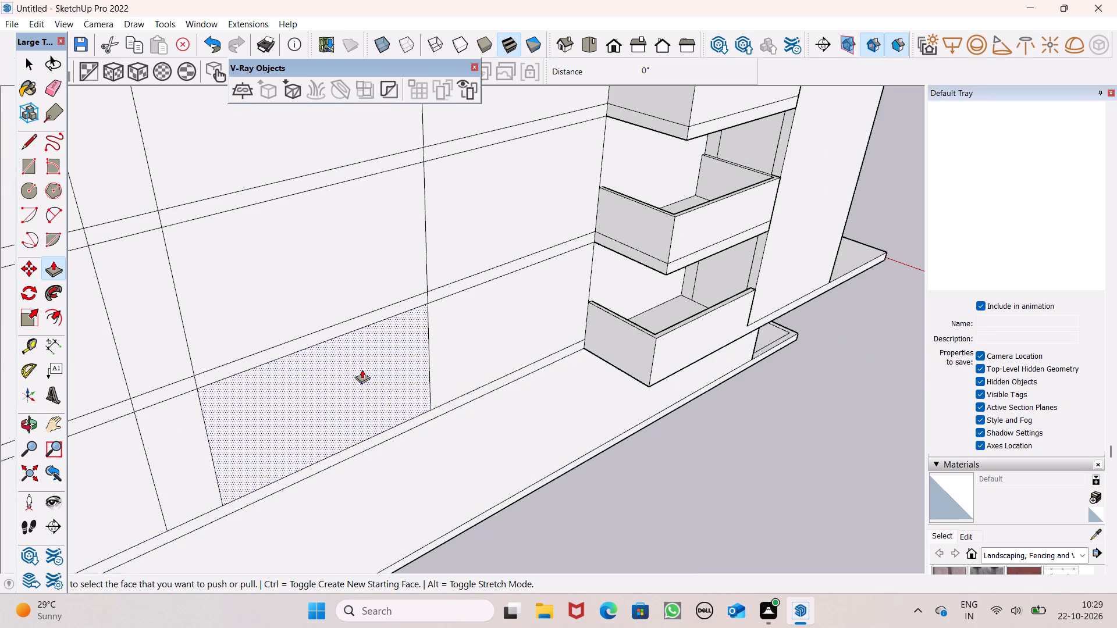
Extend the close pair's line farther from the balconies and the single line nearest them 1' down across the narrow band.
{"action": "left_click", "coordinate": [32, 148]}
{"action": "scroll", "coordinate": [454, 213], "scroll_direction": "down", "scroll_amount": 3}
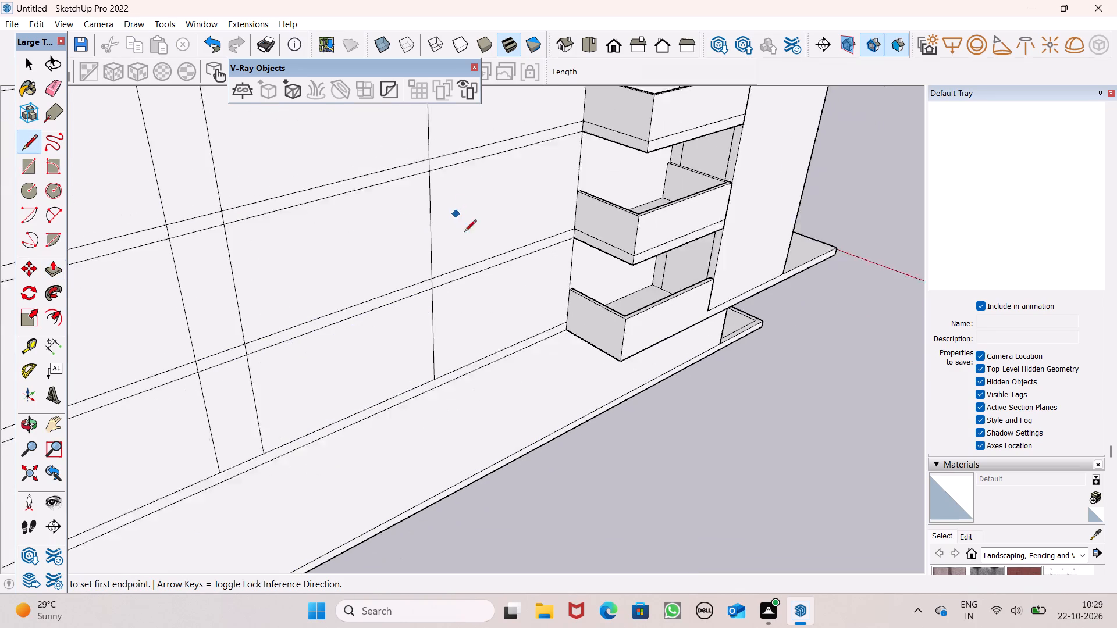
{"action": "scroll", "coordinate": [464, 233], "scroll_direction": "down", "scroll_amount": 2}
{"action": "scroll", "coordinate": [377, 406], "scroll_direction": "up", "scroll_amount": 5}
{"action": "scroll", "coordinate": [226, 421], "scroll_direction": "up", "scroll_amount": 5}
{"action": "left_click_drag", "start_coordinate": [214, 409], "coordinate": [216, 413]}
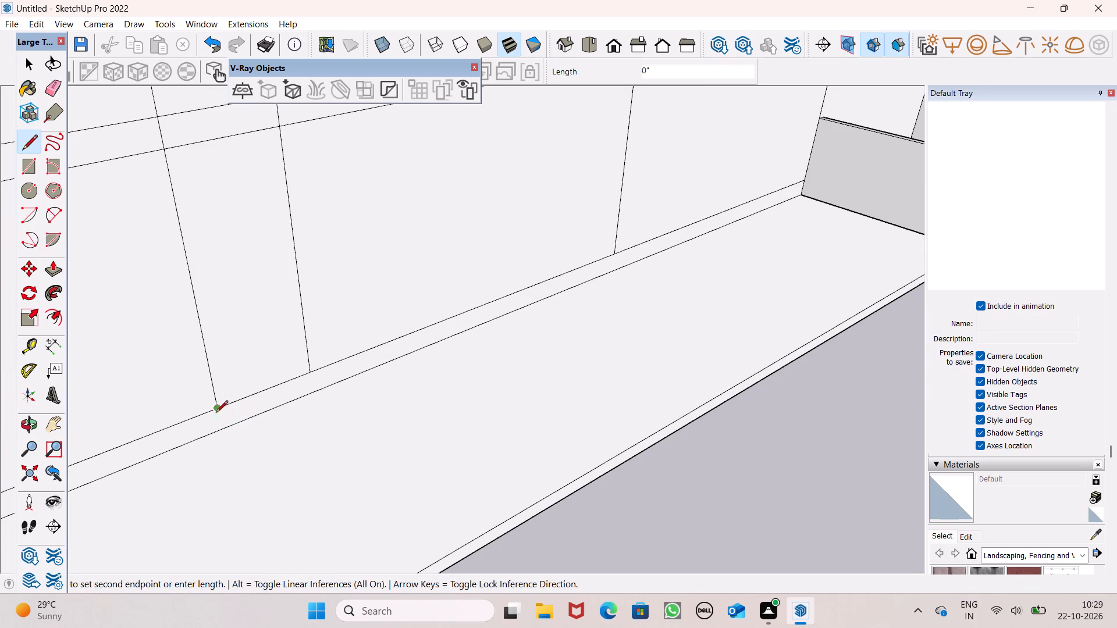
{"action": "left_click_drag", "start_coordinate": [216, 413], "coordinate": [216, 414]}
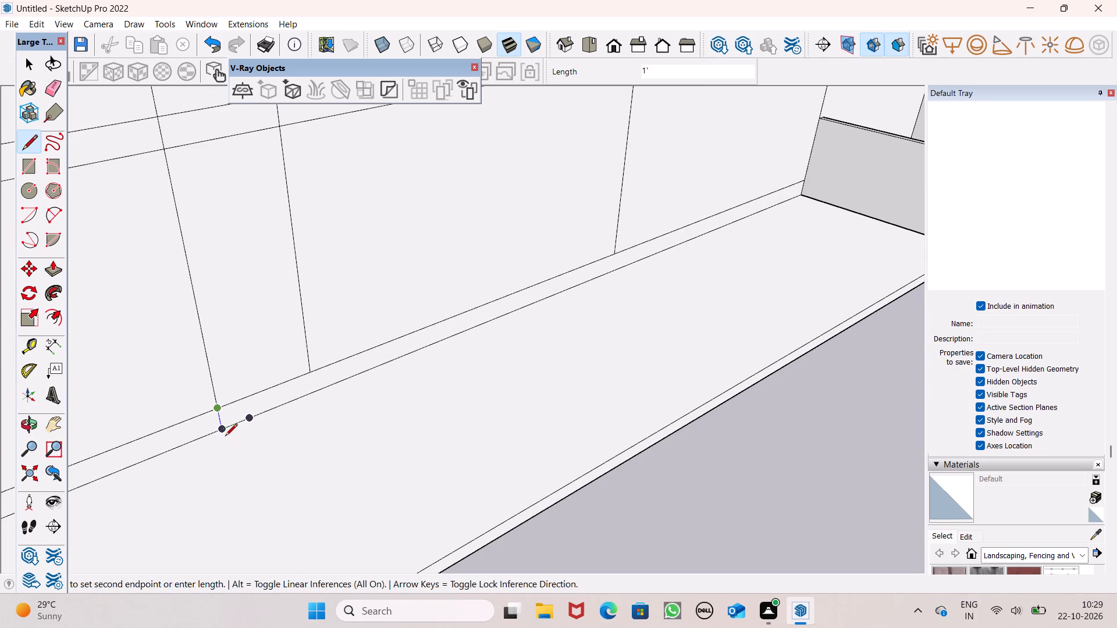
{"action": "left_click", "coordinate": [225, 436]}
{"action": "scroll", "coordinate": [113, 389], "scroll_direction": "down", "scroll_amount": 3}
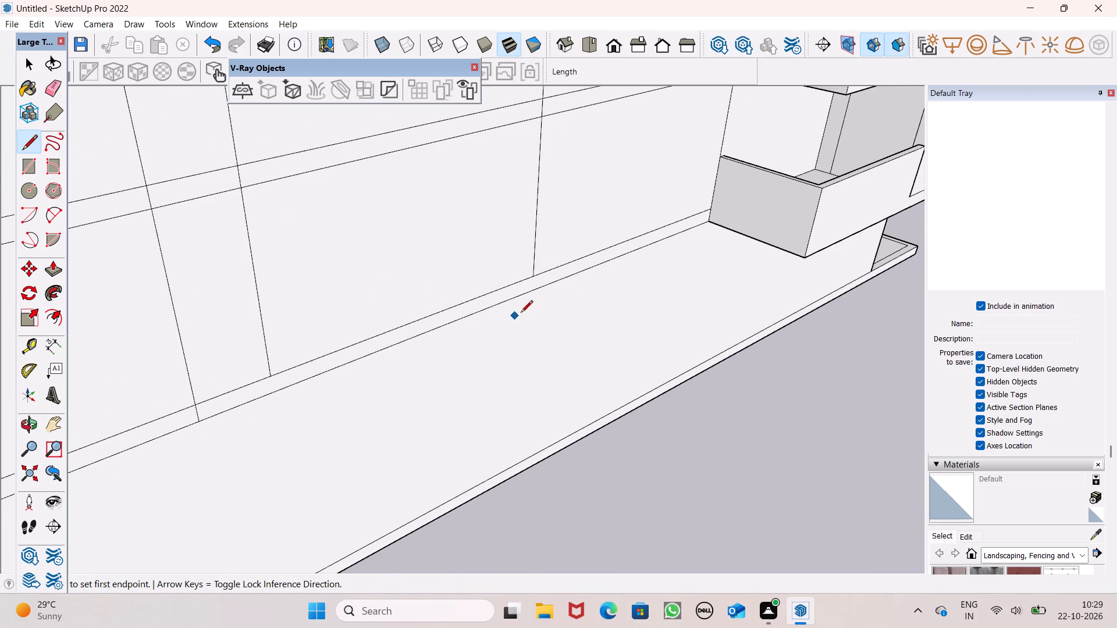
{"action": "scroll", "coordinate": [523, 313], "scroll_direction": "up", "scroll_amount": 6}
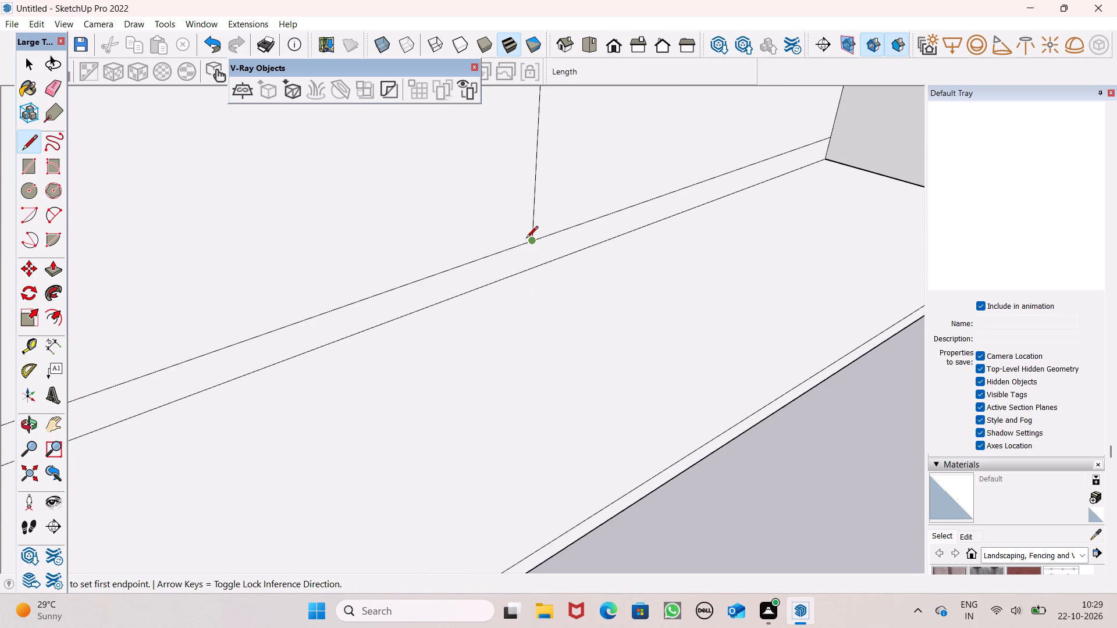
{"action": "left_click", "coordinate": [526, 239]}
{"action": "left_click", "coordinate": [535, 270]}
{"action": "left_click", "coordinate": [504, 271]}
{"action": "key", "text": "space"}
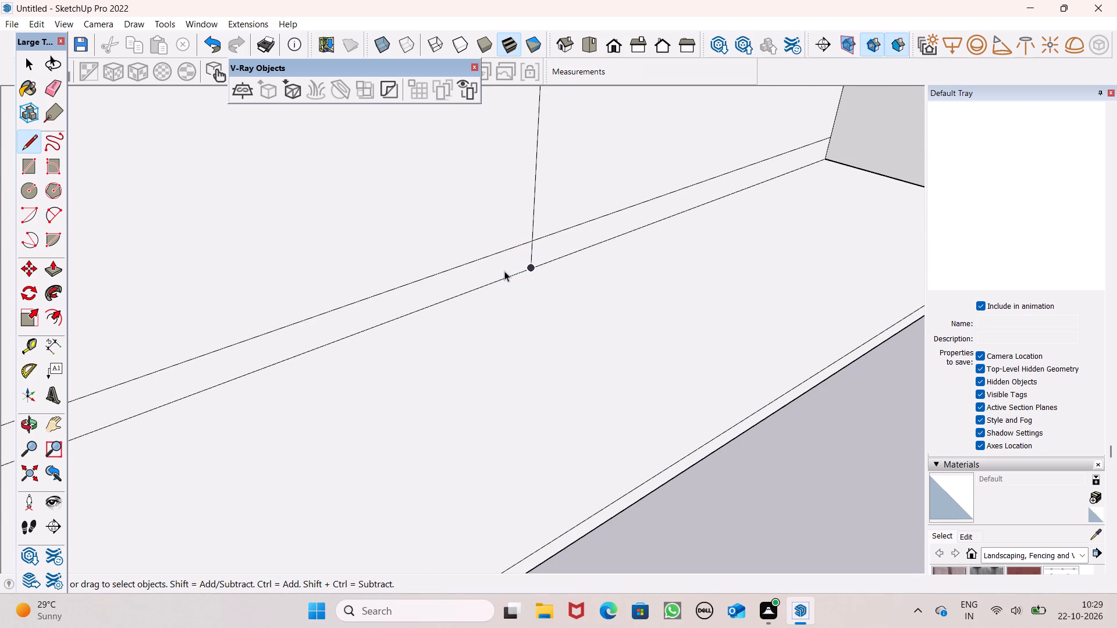
Examine the extended vertical lines and the overall facade from close up, from the front and from the building corner.
{"action": "scroll", "coordinate": [504, 271], "scroll_direction": "down", "scroll_amount": 6}
{"action": "scroll", "coordinate": [497, 248], "scroll_direction": "up", "scroll_amount": 1}
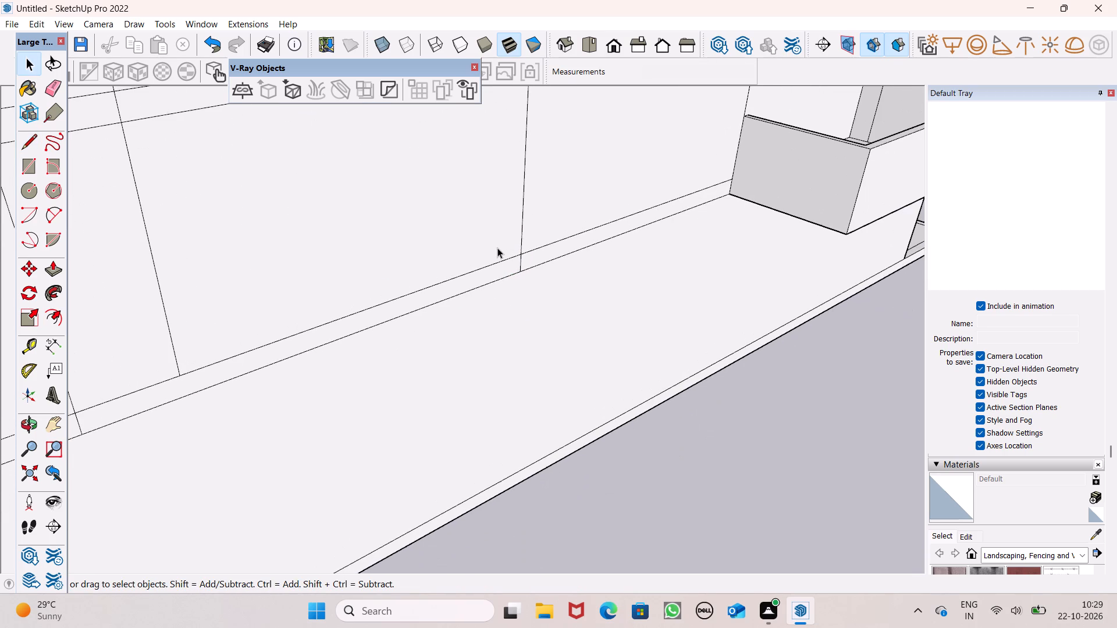
{"action": "scroll", "coordinate": [521, 250], "scroll_direction": "down", "scroll_amount": 5}
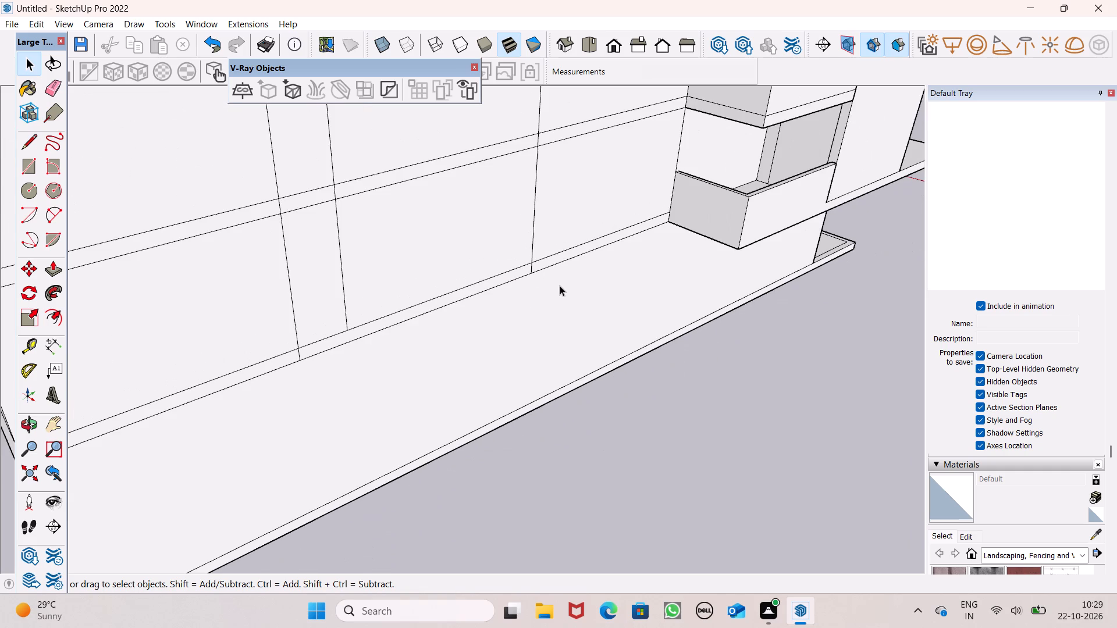
{"action": "scroll", "coordinate": [381, 306], "scroll_direction": "down", "scroll_amount": 10}
{"action": "middle_click_drag", "start_coordinate": [449, 342], "coordinate": [321, 378]}
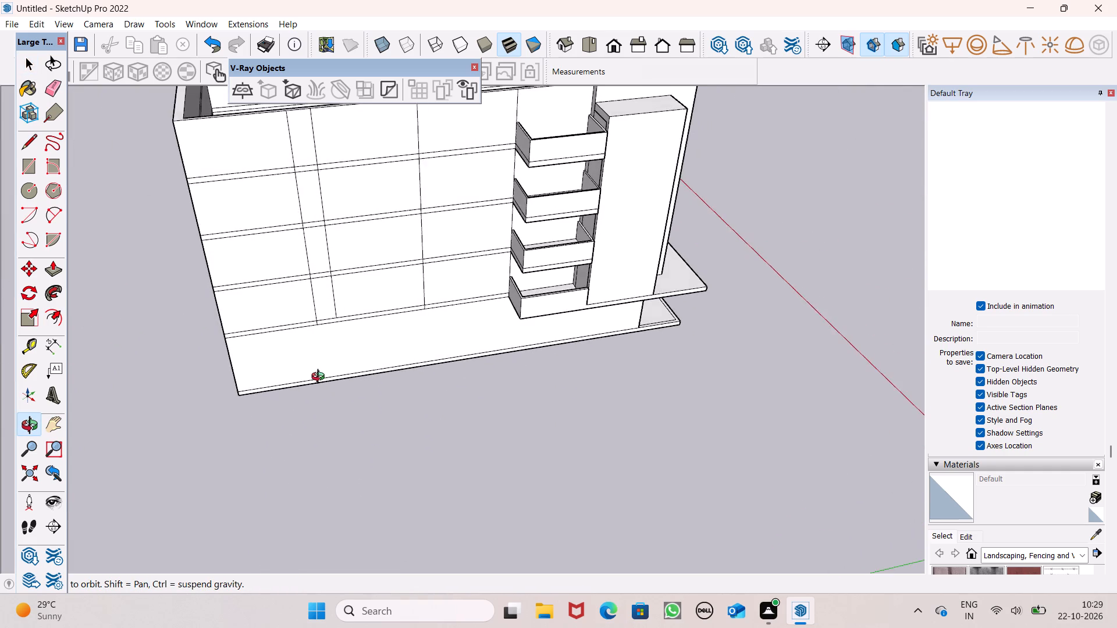
{"action": "middle_click_drag", "start_coordinate": [321, 378], "coordinate": [366, 317]}
{"action": "scroll", "coordinate": [392, 321], "scroll_direction": "down", "scroll_amount": 4}
{"action": "middle_click_drag", "start_coordinate": [440, 357], "coordinate": [503, 296]}
{"action": "scroll", "coordinate": [501, 299], "scroll_direction": "up", "scroll_amount": 1}
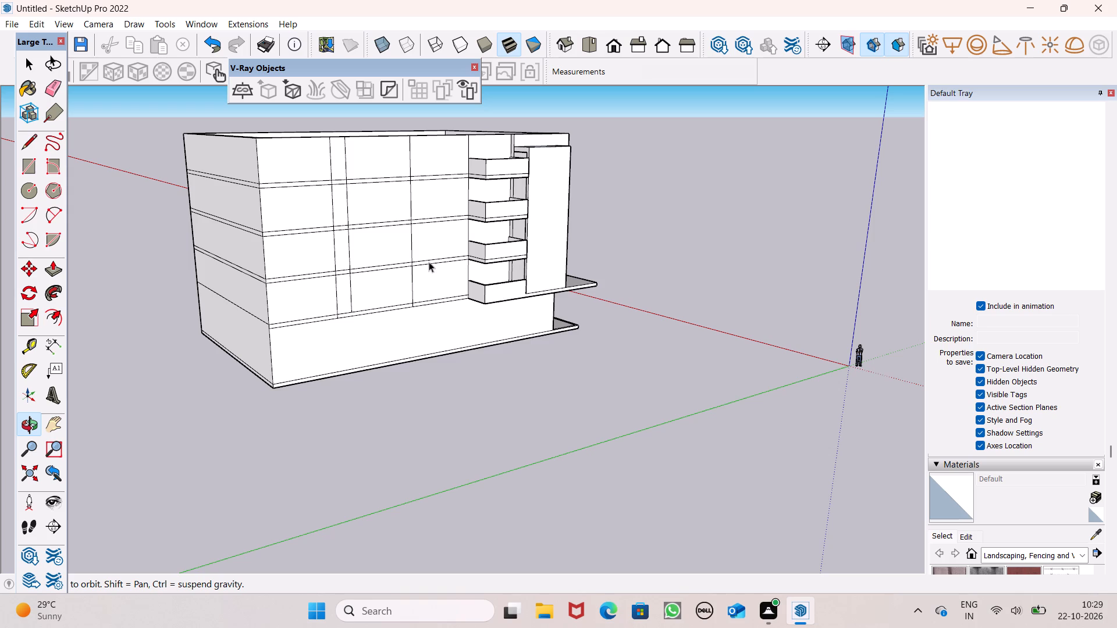
{"action": "scroll", "coordinate": [428, 262], "scroll_direction": "down", "scroll_amount": 1}
{"action": "middle_click_drag", "start_coordinate": [477, 320], "coordinate": [603, 356]}
{"action": "scroll", "coordinate": [488, 231], "scroll_direction": "up", "scroll_amount": 2}
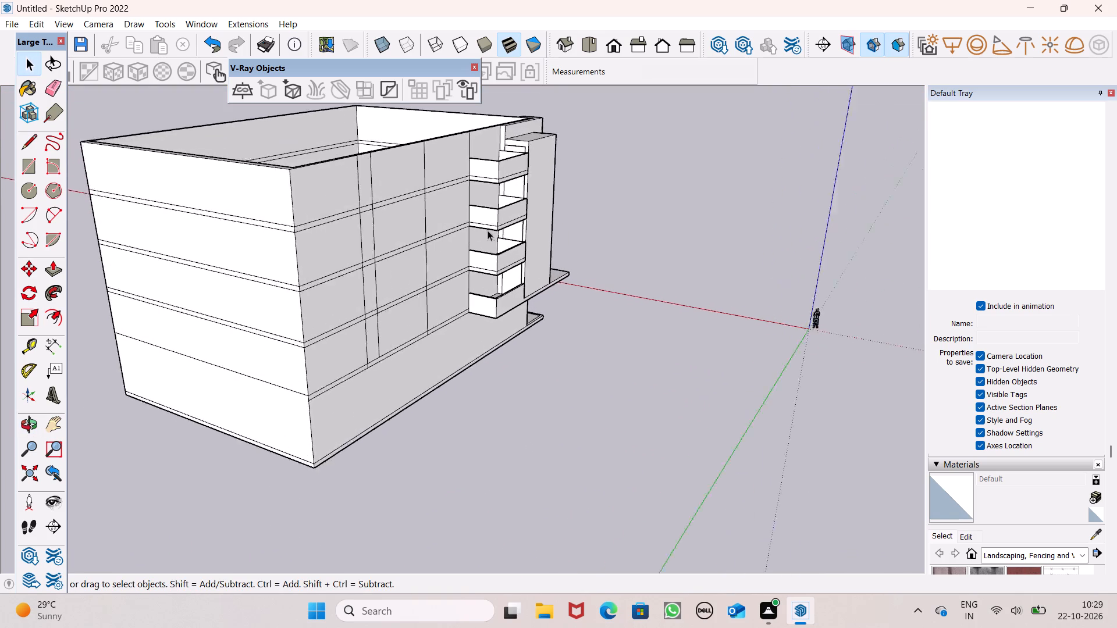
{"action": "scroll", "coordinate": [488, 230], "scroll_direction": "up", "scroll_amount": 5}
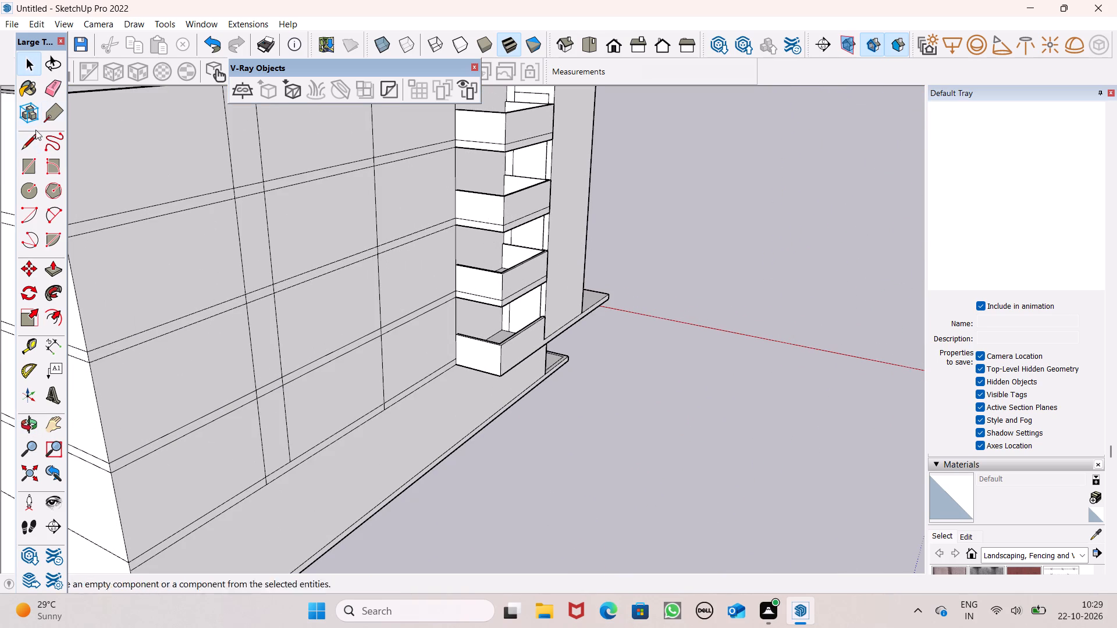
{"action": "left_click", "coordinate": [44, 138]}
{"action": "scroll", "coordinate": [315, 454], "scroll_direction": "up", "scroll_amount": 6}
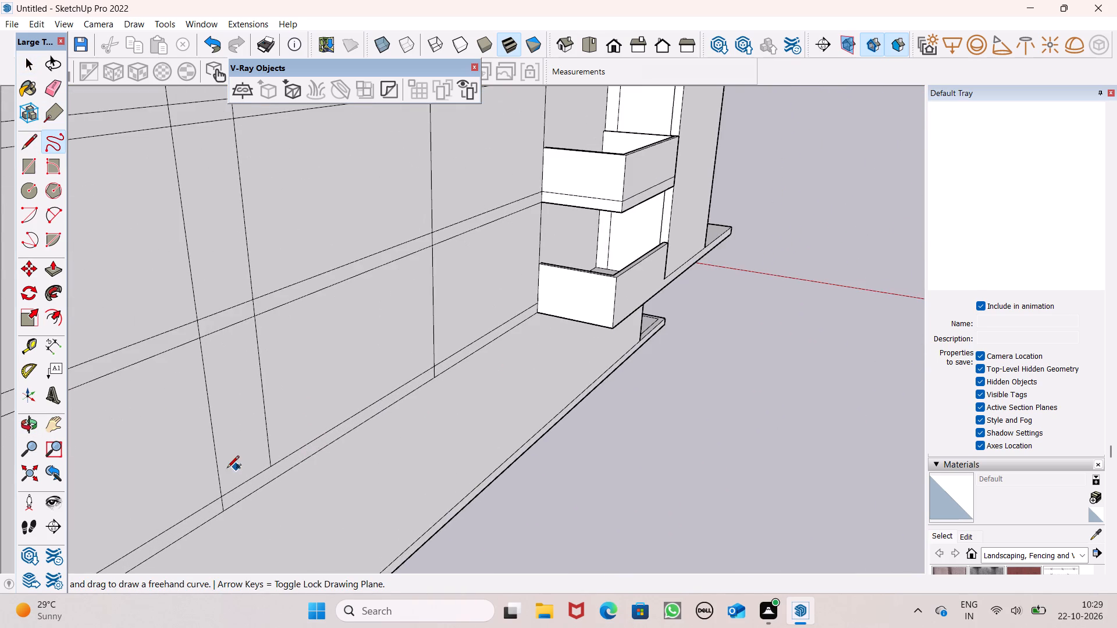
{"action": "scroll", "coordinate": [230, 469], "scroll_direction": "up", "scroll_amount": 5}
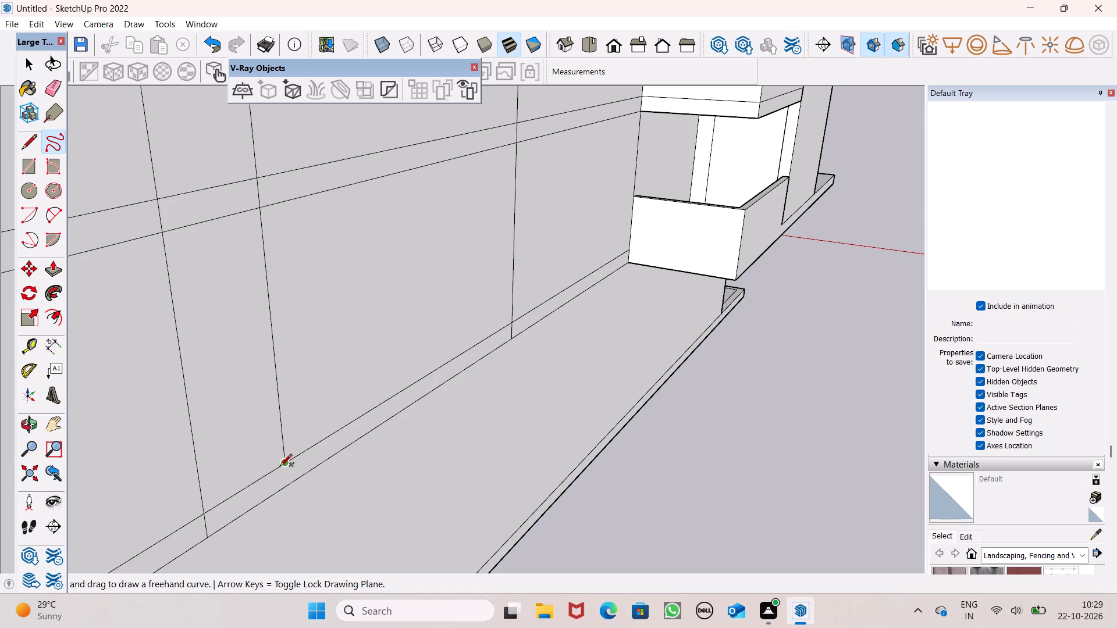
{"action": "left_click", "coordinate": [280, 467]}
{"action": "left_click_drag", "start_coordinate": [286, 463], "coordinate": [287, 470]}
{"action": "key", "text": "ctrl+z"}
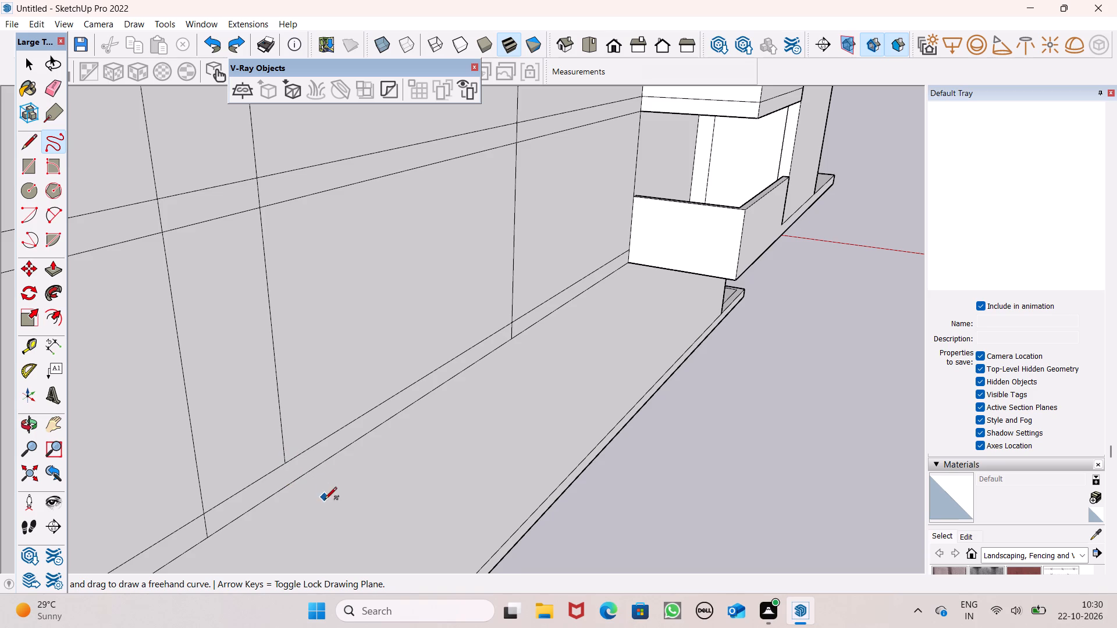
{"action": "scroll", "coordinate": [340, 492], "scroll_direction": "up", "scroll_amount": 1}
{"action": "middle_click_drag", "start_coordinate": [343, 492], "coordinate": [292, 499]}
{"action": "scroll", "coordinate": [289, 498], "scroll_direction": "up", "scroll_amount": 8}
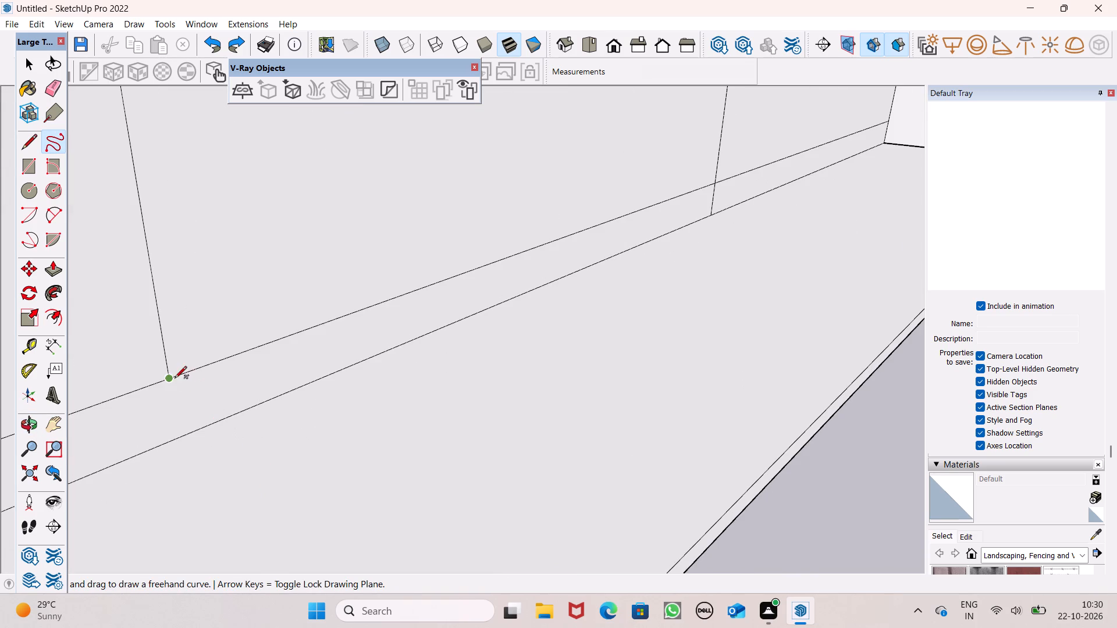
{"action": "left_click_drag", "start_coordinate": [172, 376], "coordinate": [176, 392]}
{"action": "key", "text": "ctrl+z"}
Extend the close pair's remaining vertical line, nearer the balconies, down across the narrow band at the base of the long facade.
{"action": "left_click", "coordinate": [25, 147]}
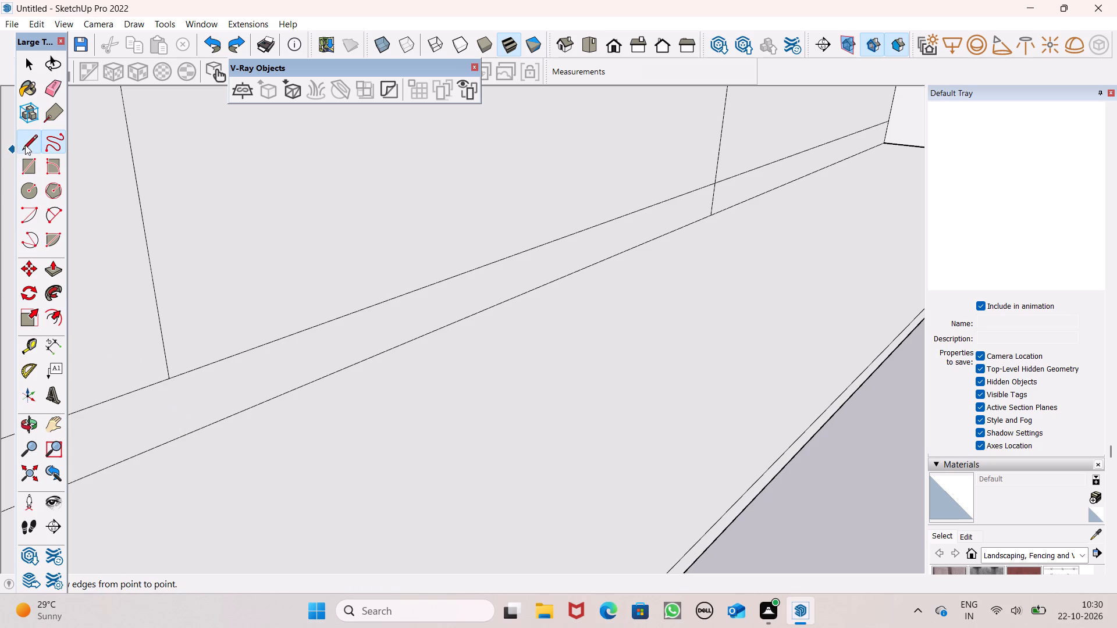
{"action": "scroll", "coordinate": [211, 194], "scroll_direction": "down", "scroll_amount": 2}
{"action": "scroll", "coordinate": [200, 415], "scroll_direction": "up", "scroll_amount": 3}
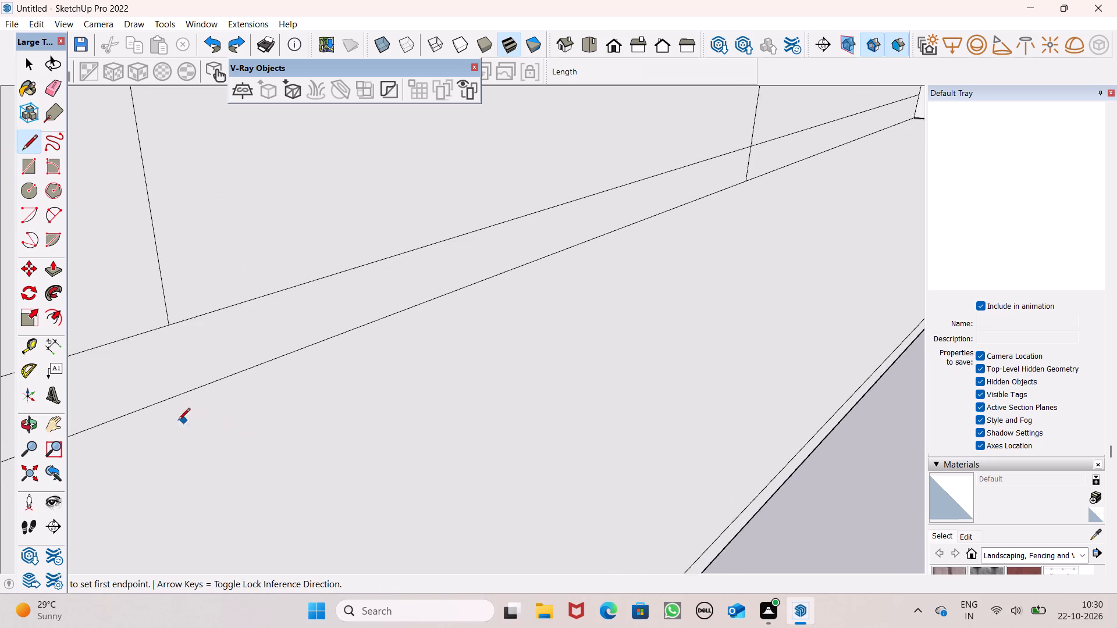
{"action": "scroll", "coordinate": [178, 421], "scroll_direction": "up", "scroll_amount": 1}
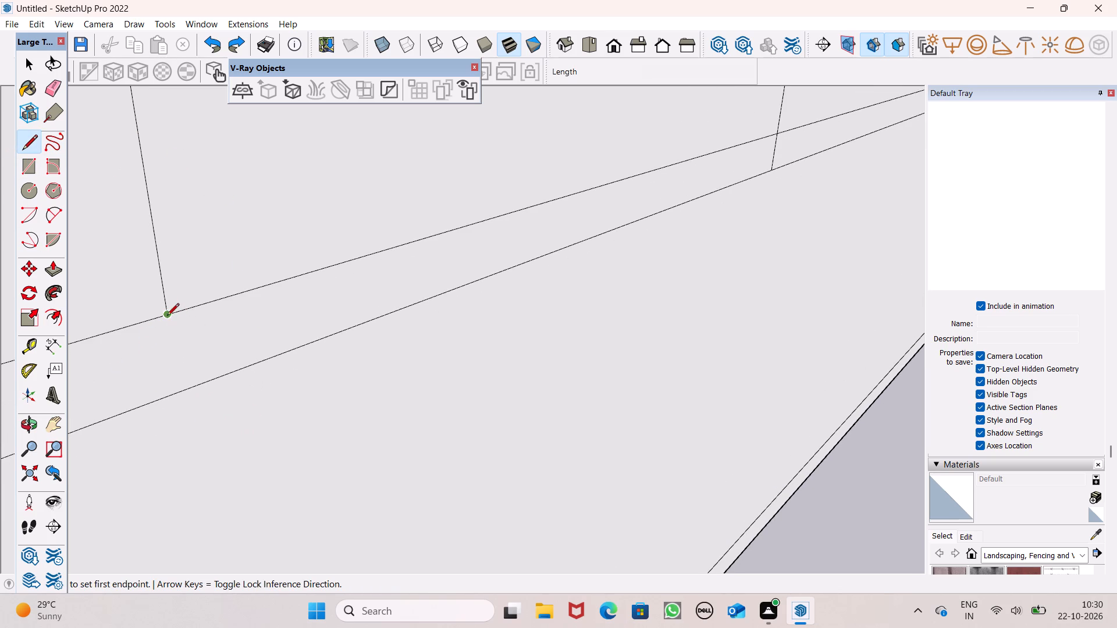
{"action": "left_click_drag", "start_coordinate": [166, 316], "coordinate": [172, 333]}
{"action": "left_click", "coordinate": [182, 390]}
{"action": "key", "text": "space"}
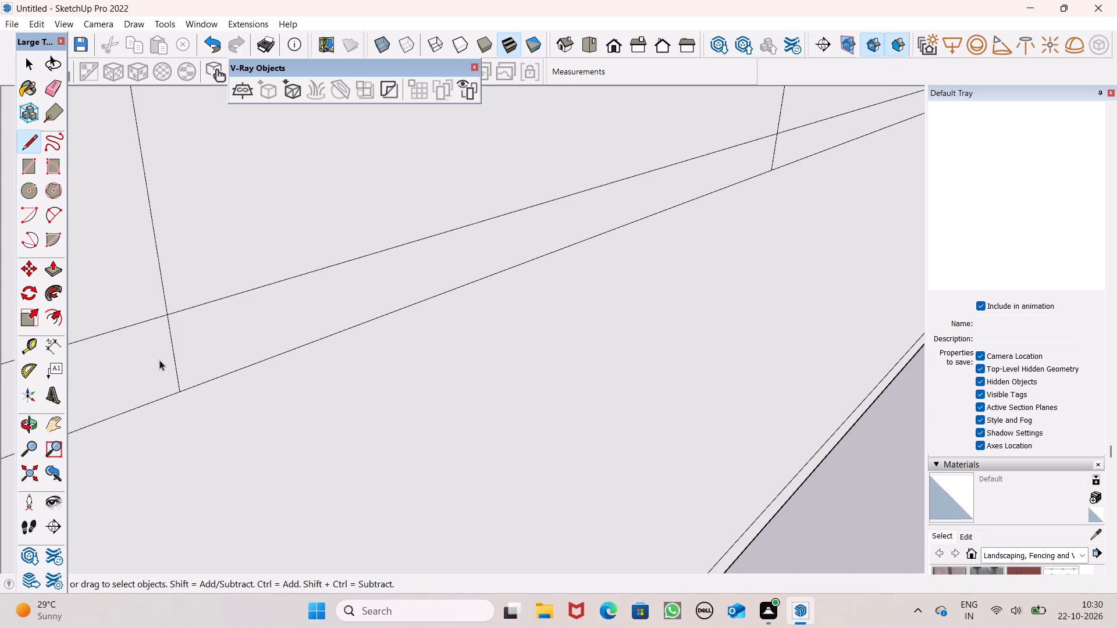
Push/Pull the lowest narrow band between the close pair and the single vertical line outward 7' 11", flush with the balcony front.
{"action": "scroll", "coordinate": [166, 367], "scroll_direction": "down", "scroll_amount": 6}
{"action": "scroll", "coordinate": [179, 312], "scroll_direction": "down", "scroll_amount": 9}
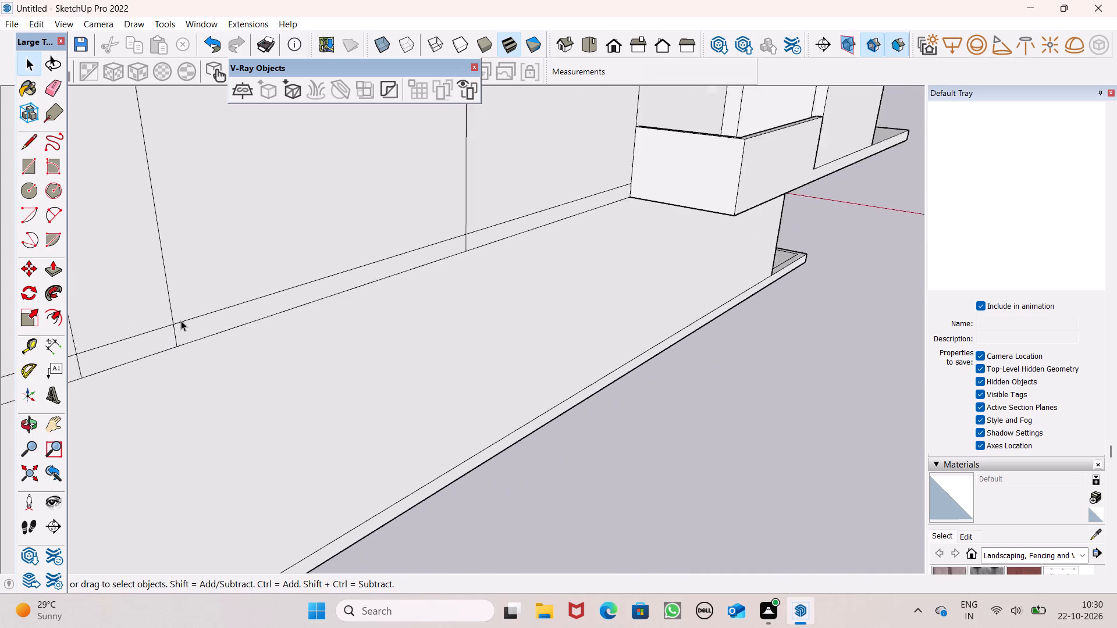
{"action": "scroll", "coordinate": [181, 320], "scroll_direction": "down", "scroll_amount": 17}
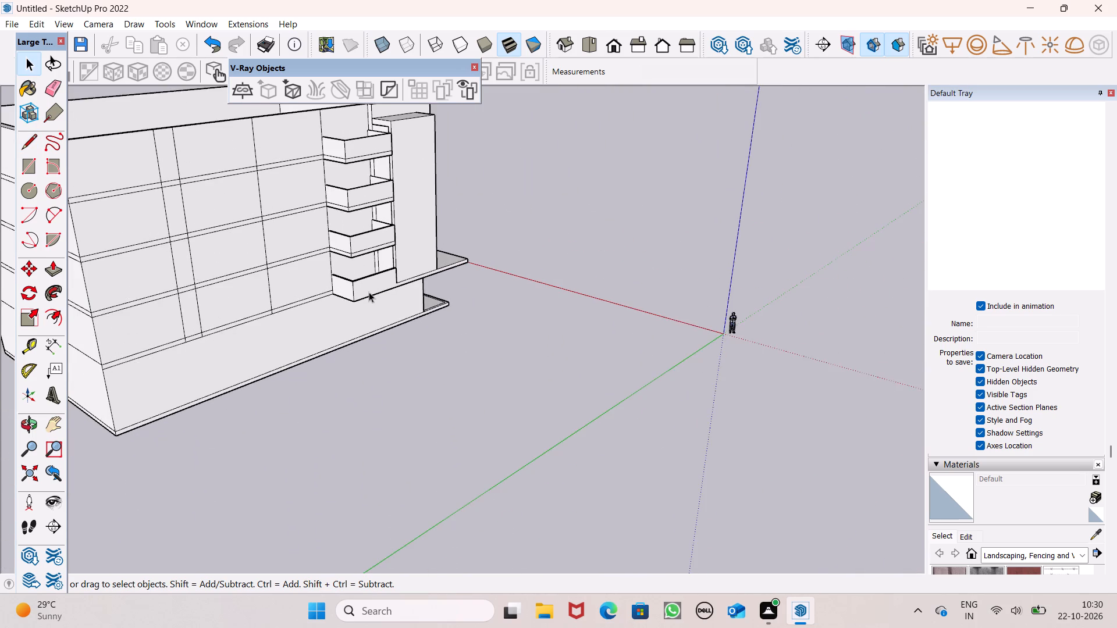
{"action": "scroll", "coordinate": [369, 291], "scroll_direction": "down", "scroll_amount": 1}
{"action": "scroll", "coordinate": [183, 253], "scroll_direction": "up", "scroll_amount": 4}
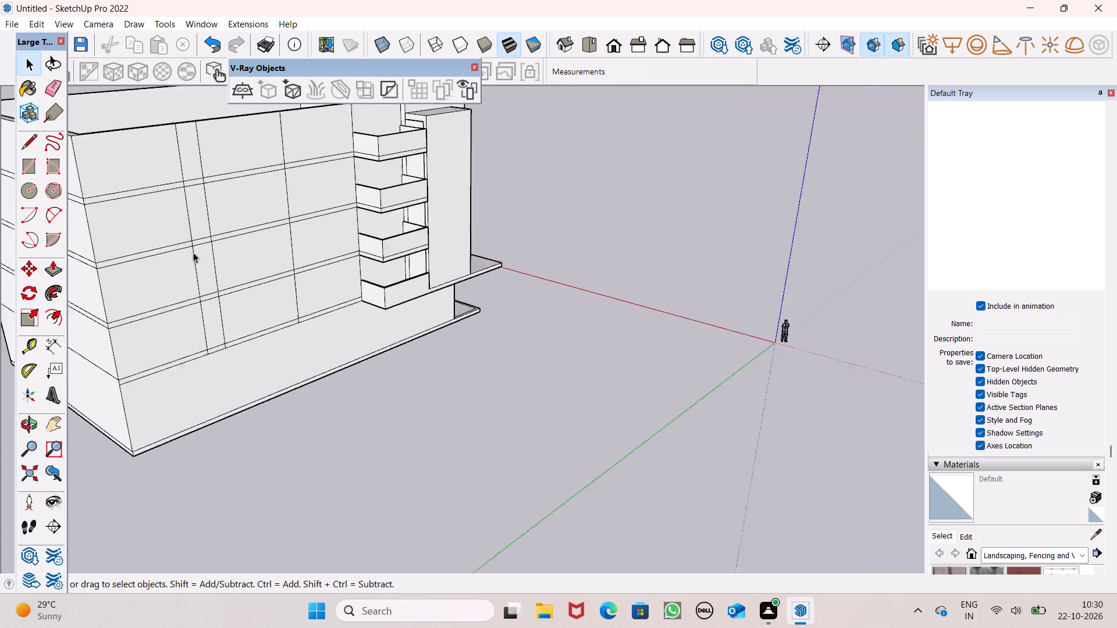
{"action": "scroll", "coordinate": [193, 252], "scroll_direction": "up", "scroll_amount": 2}
{"action": "scroll", "coordinate": [254, 297], "scroll_direction": "up", "scroll_amount": 1}
{"action": "middle_click_drag", "start_coordinate": [259, 308], "coordinate": [262, 351]}
{"action": "scroll", "coordinate": [260, 373], "scroll_direction": "up", "scroll_amount": 4}
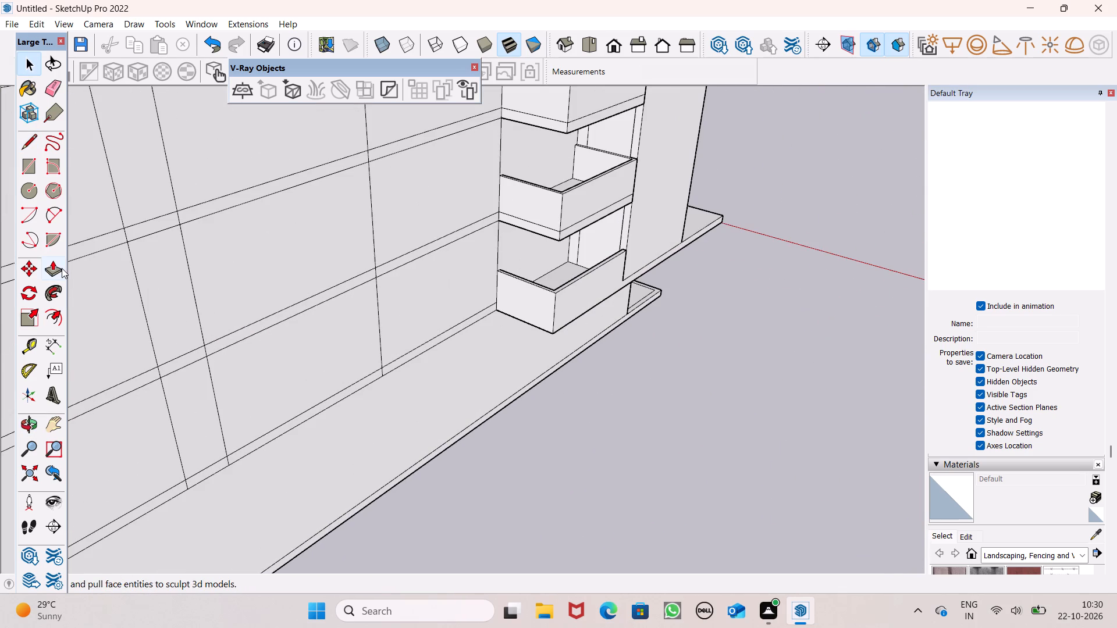
{"action": "left_click", "coordinate": [62, 268]}
{"action": "scroll", "coordinate": [321, 395], "scroll_direction": "up", "scroll_amount": 3}
{"action": "left_click_drag", "start_coordinate": [328, 403], "coordinate": [382, 400]}
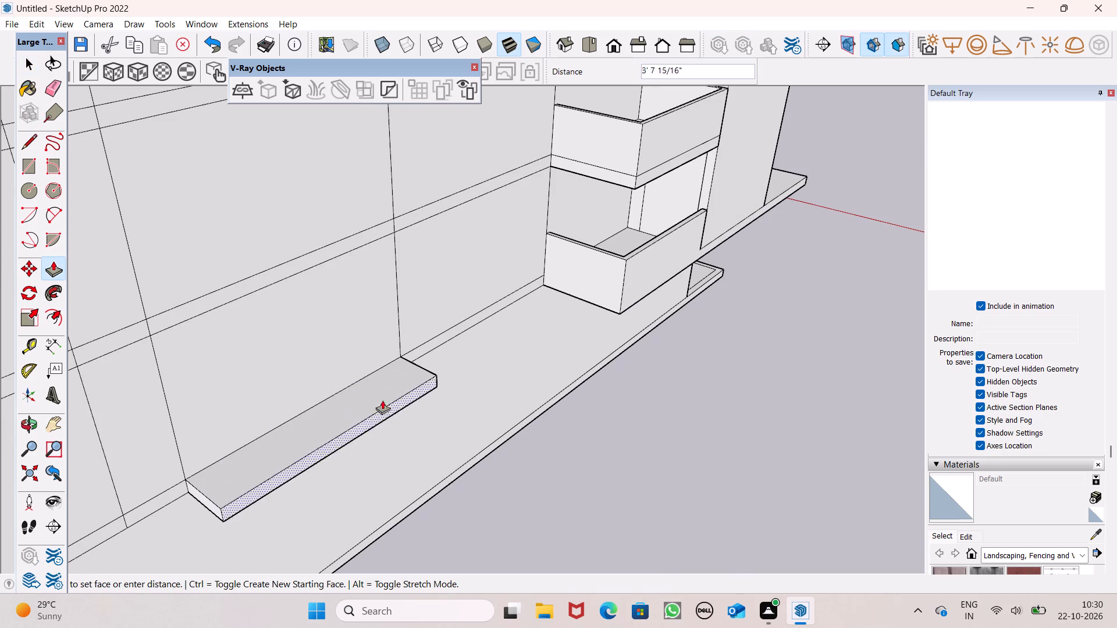
{"action": "left_click_drag", "start_coordinate": [382, 400], "coordinate": [625, 307]}
Push/Pull the three upper narrow bands between the close pair and the single vertical line outward 7' 11" to form slabs.
{"action": "scroll", "coordinate": [612, 238], "scroll_direction": "down", "scroll_amount": 5}
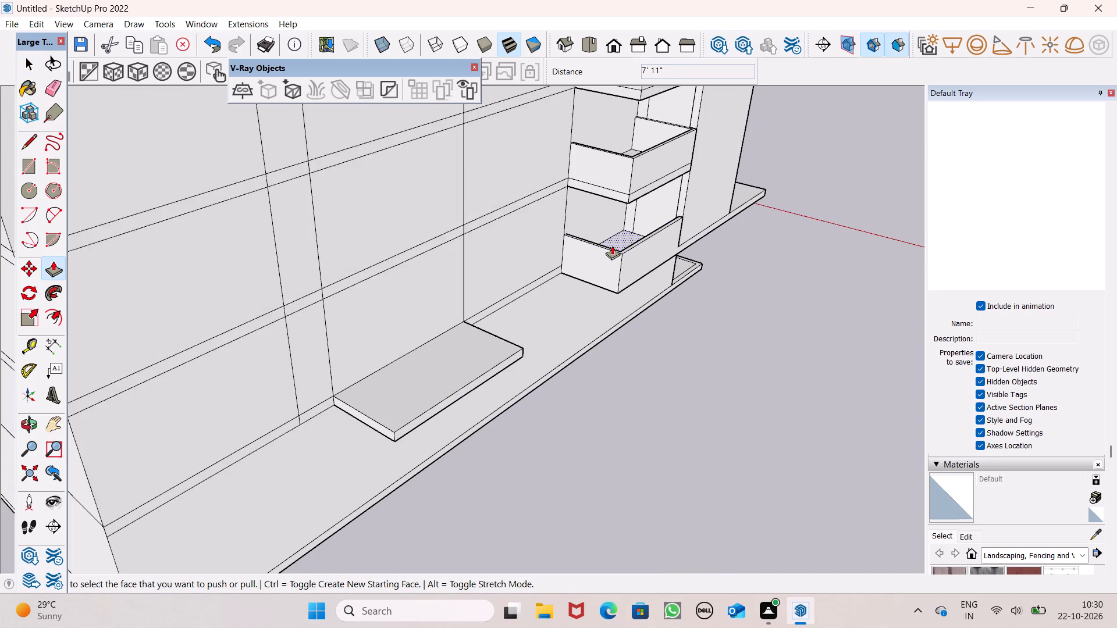
{"action": "scroll", "coordinate": [612, 245], "scroll_direction": "down", "scroll_amount": 3}
{"action": "scroll", "coordinate": [614, 245], "scroll_direction": "up", "scroll_amount": 5}
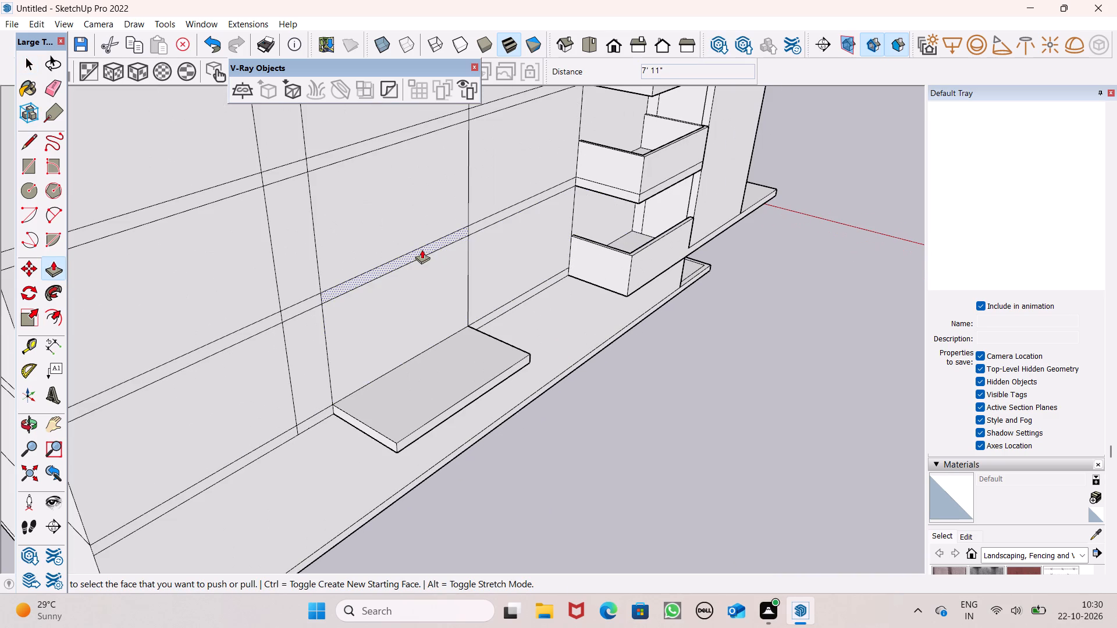
{"action": "left_click_drag", "start_coordinate": [422, 249], "coordinate": [645, 198]}
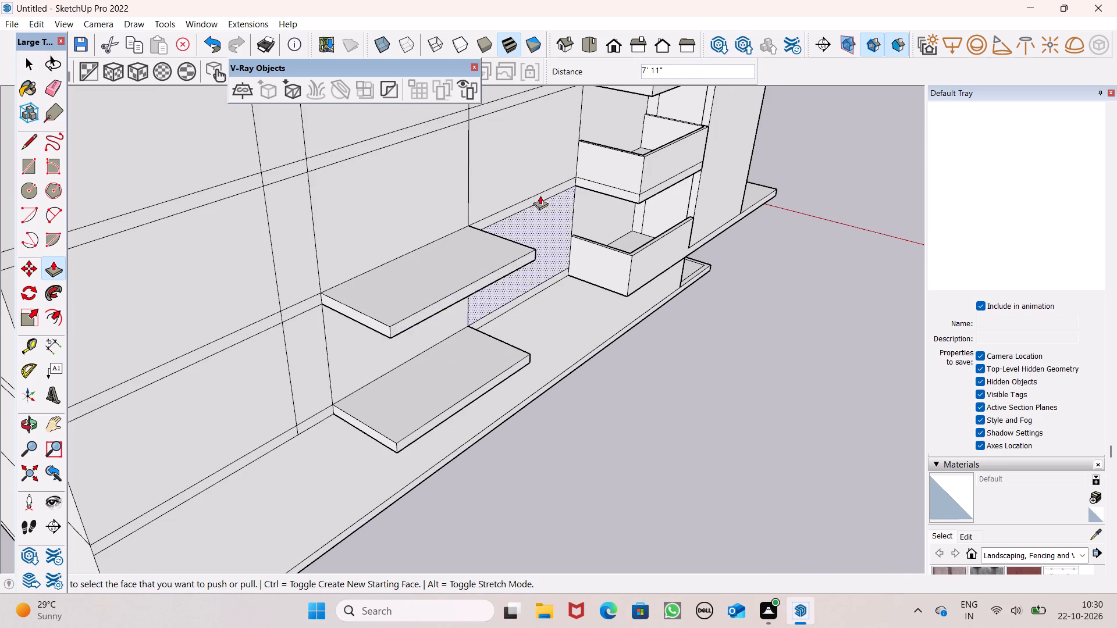
{"action": "scroll", "coordinate": [504, 267], "scroll_direction": "down", "scroll_amount": 8}
{"action": "scroll", "coordinate": [502, 167], "scroll_direction": "up", "scroll_amount": 6}
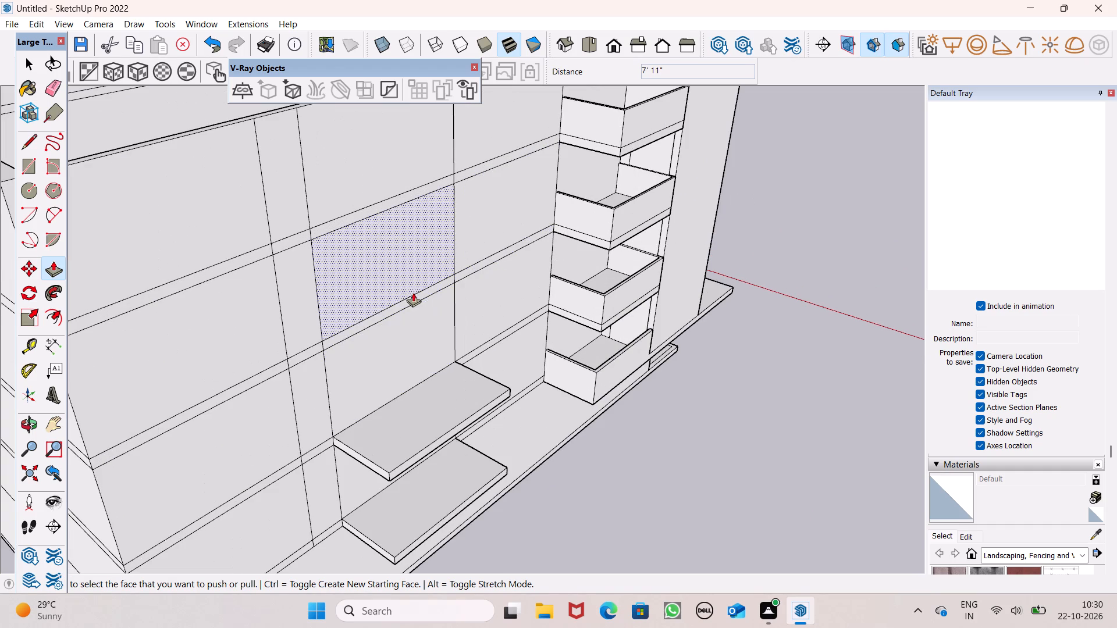
{"action": "left_click_drag", "start_coordinate": [429, 290], "coordinate": [610, 226]}
{"action": "scroll", "coordinate": [610, 226], "scroll_direction": "up", "scroll_amount": 1}
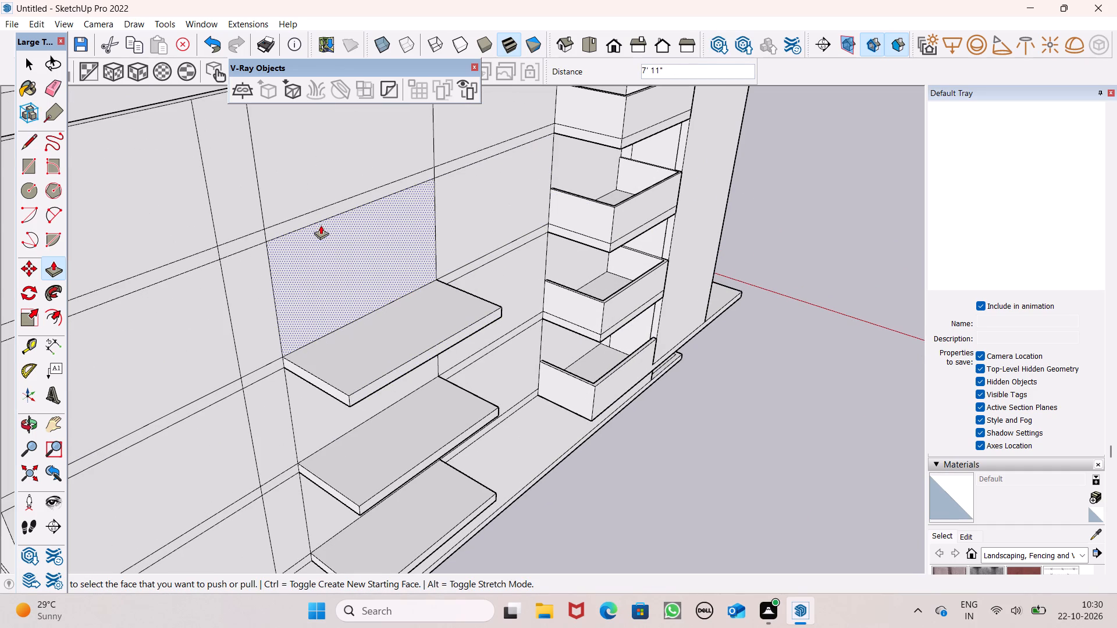
{"action": "left_click_drag", "start_coordinate": [315, 219], "coordinate": [602, 141]}
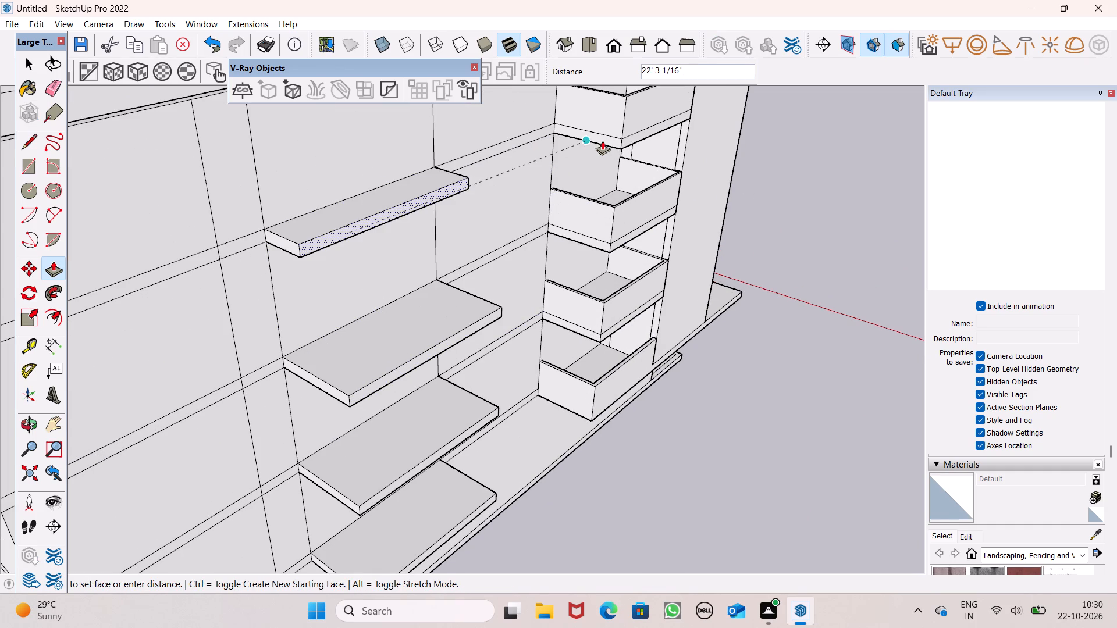
{"action": "left_click_drag", "start_coordinate": [602, 141], "coordinate": [620, 143]}
{"action": "scroll", "coordinate": [618, 230], "scroll_direction": "down", "scroll_amount": 5}
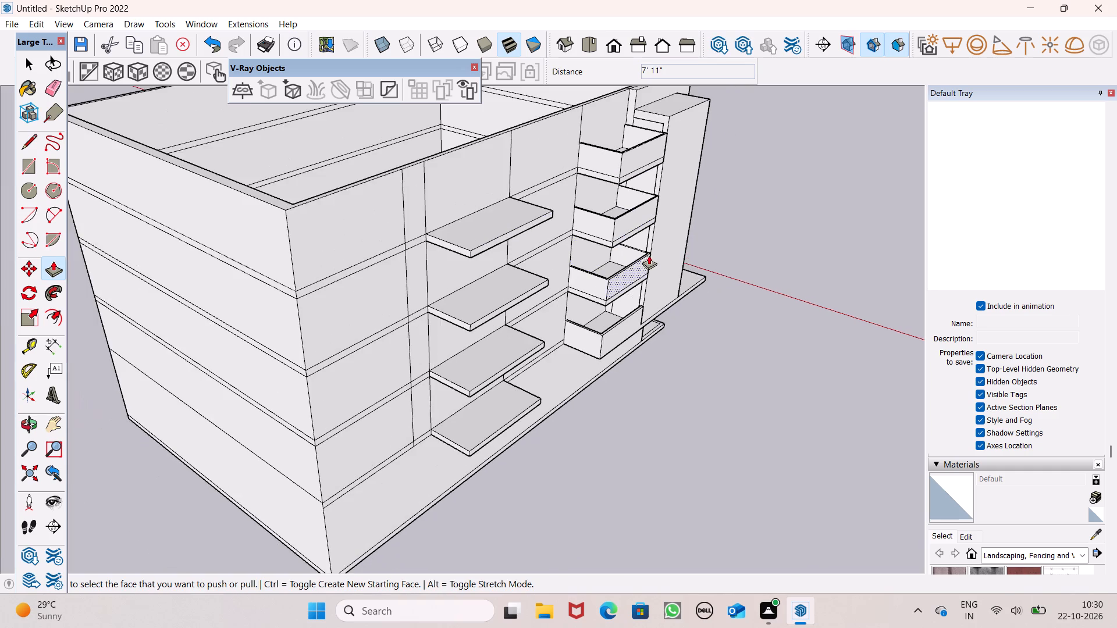
Push/Pull the two lowest narrow bands between the building corner and the close pair outward 7' 11", flush with the neighbouring slabs.
{"action": "middle_click_drag", "start_coordinate": [649, 256], "coordinate": [411, 228]}
{"action": "scroll", "coordinate": [501, 210], "scroll_direction": "down", "scroll_amount": 4}
{"action": "middle_click_drag", "start_coordinate": [467, 282], "coordinate": [592, 208]}
{"action": "scroll", "coordinate": [467, 282], "scroll_direction": "up", "scroll_amount": 1}
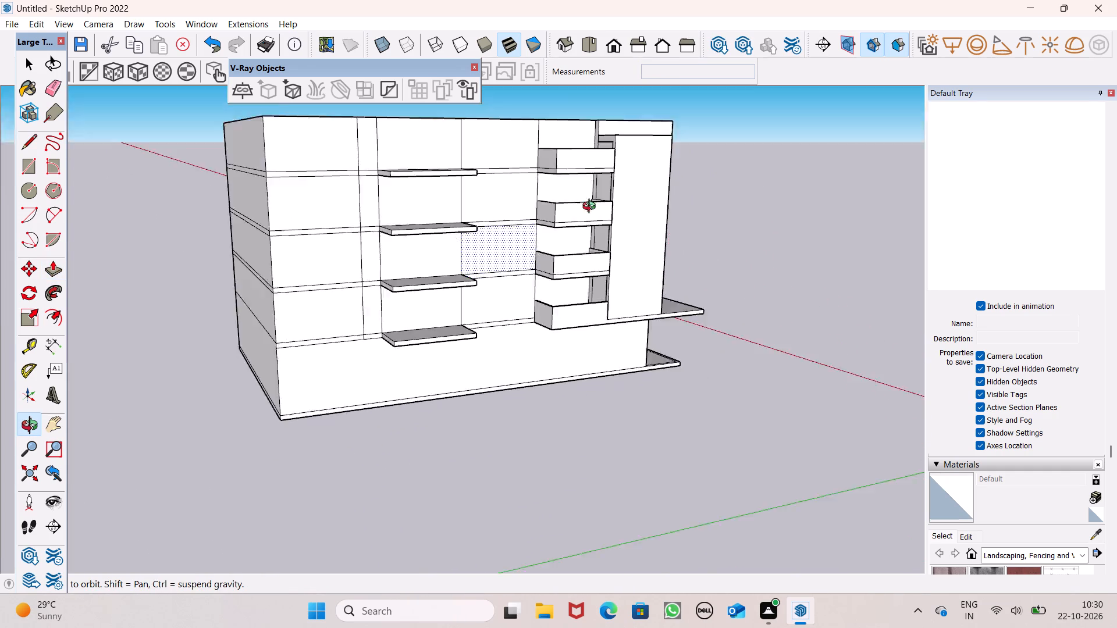
{"action": "middle_click_drag", "start_coordinate": [592, 208], "coordinate": [690, 209]}
{"action": "scroll", "coordinate": [343, 370], "scroll_direction": "up", "scroll_amount": 7}
{"action": "middle_click_drag", "start_coordinate": [386, 363], "coordinate": [388, 376]}
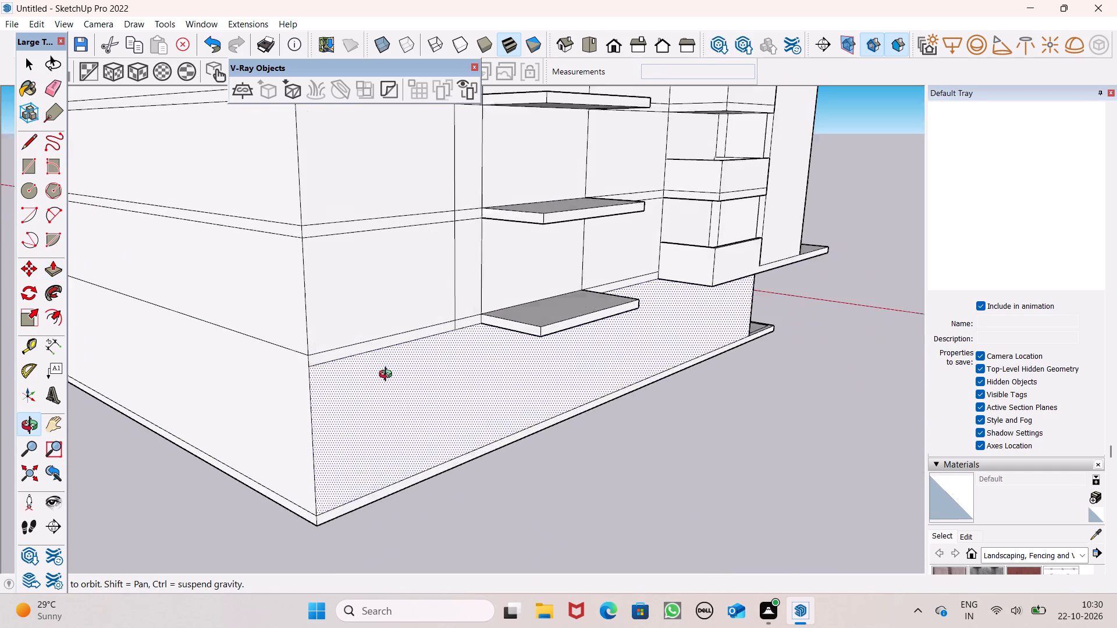
{"action": "middle_click_drag", "start_coordinate": [388, 376], "coordinate": [401, 402]}
{"action": "scroll", "coordinate": [401, 402], "scroll_direction": "up", "scroll_amount": 1}
{"action": "left_click_drag", "start_coordinate": [393, 372], "coordinate": [574, 340]}
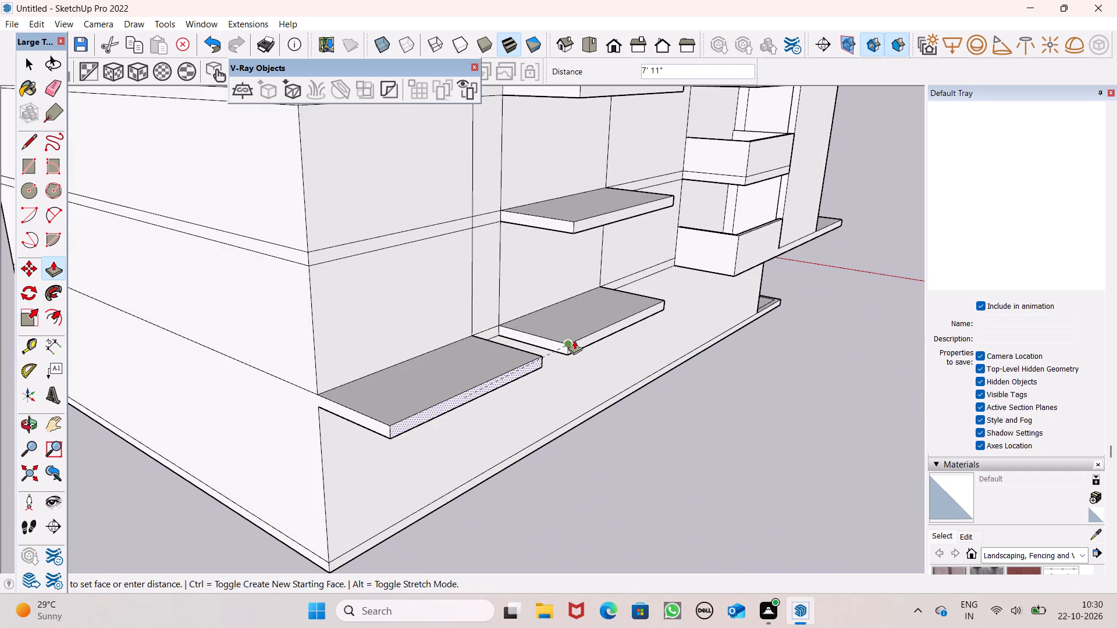
{"action": "left_click_drag", "start_coordinate": [423, 240], "coordinate": [581, 229]}
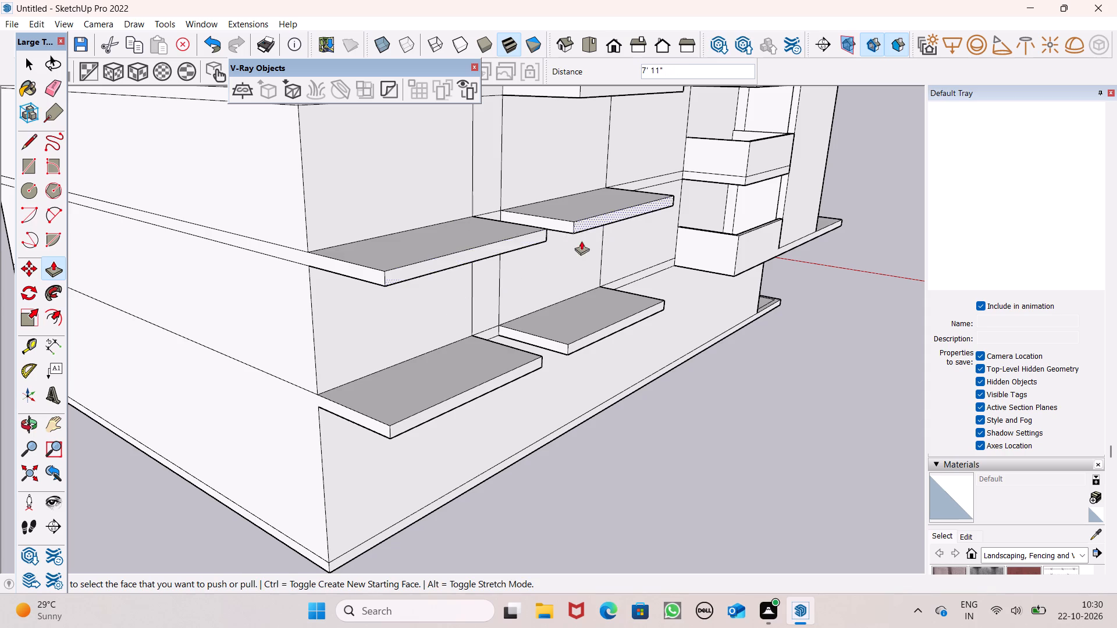
Push/Pull the two upper narrow bands beside the building corner outward, flush with the neighbouring 7' 11" slabs.
{"action": "scroll", "coordinate": [568, 284], "scroll_direction": "down", "scroll_amount": 7}
{"action": "scroll", "coordinate": [452, 183], "scroll_direction": "up", "scroll_amount": 4}
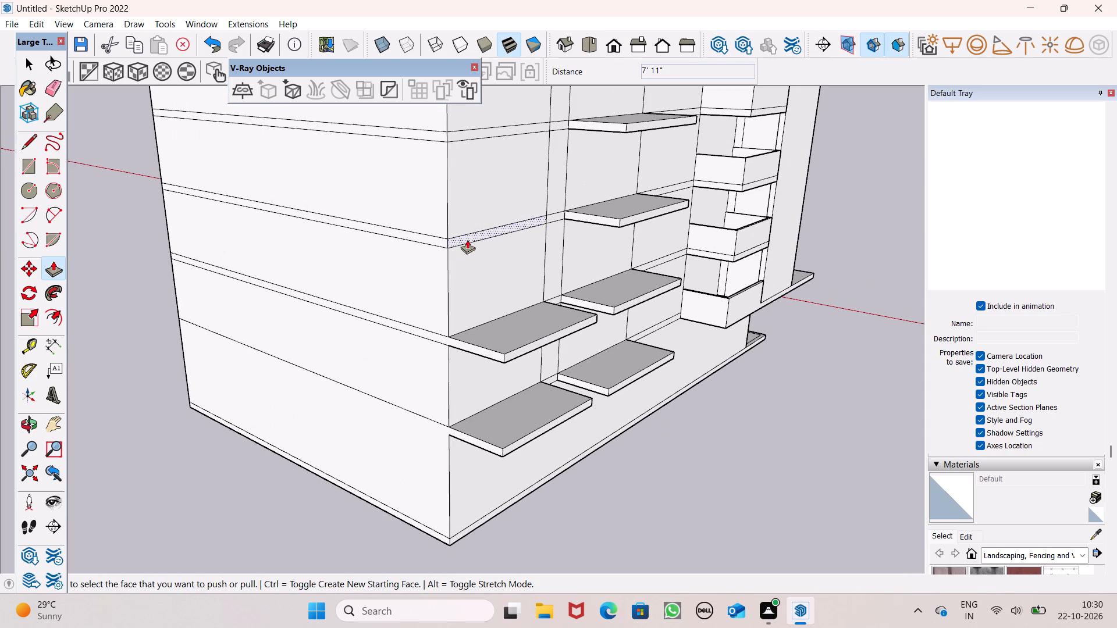
{"action": "left_click_drag", "start_coordinate": [467, 238], "coordinate": [627, 222]}
{"action": "scroll", "coordinate": [629, 281], "scroll_direction": "down", "scroll_amount": 5}
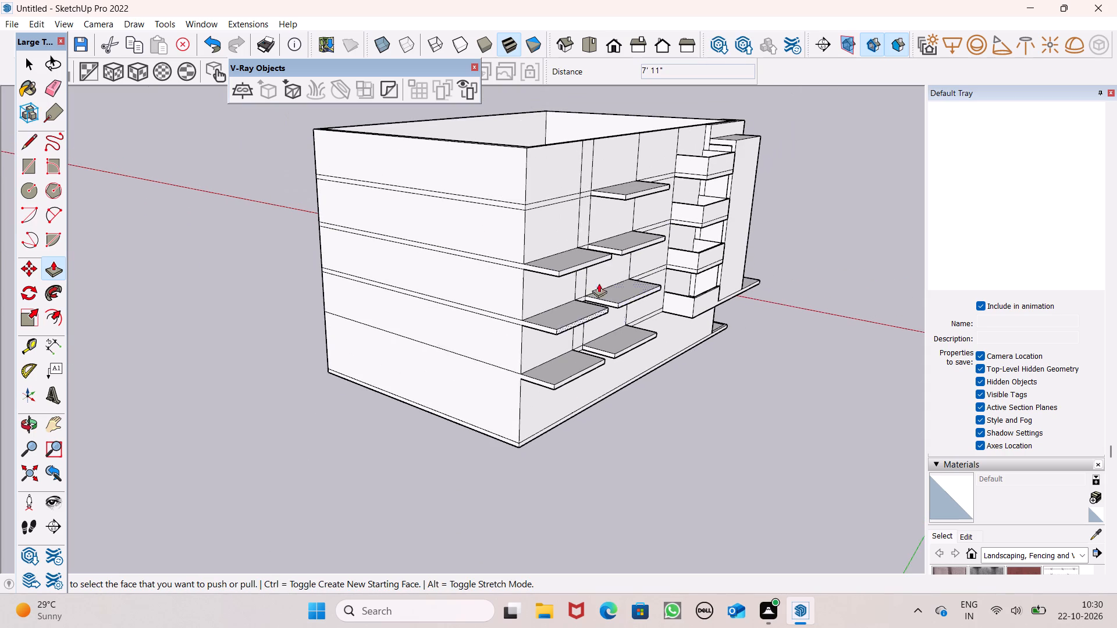
{"action": "scroll", "coordinate": [585, 186], "scroll_direction": "up", "scroll_amount": 6}
{"action": "left_click_drag", "start_coordinate": [542, 218], "coordinate": [651, 206]}
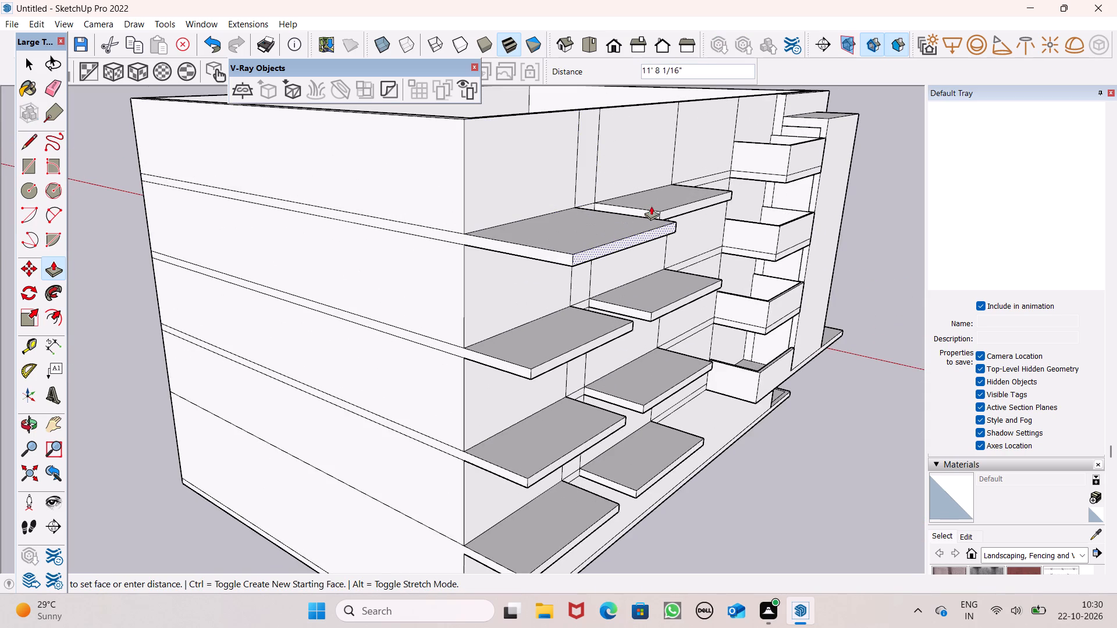
{"action": "left_click_drag", "start_coordinate": [651, 206], "coordinate": [663, 216]}
{"action": "scroll", "coordinate": [599, 221], "scroll_direction": "down", "scroll_amount": 6}
Examine the two columns of projecting slabs and the whole long facade from the front and from above.
{"action": "middle_click_drag", "start_coordinate": [581, 315], "coordinate": [311, 347]}
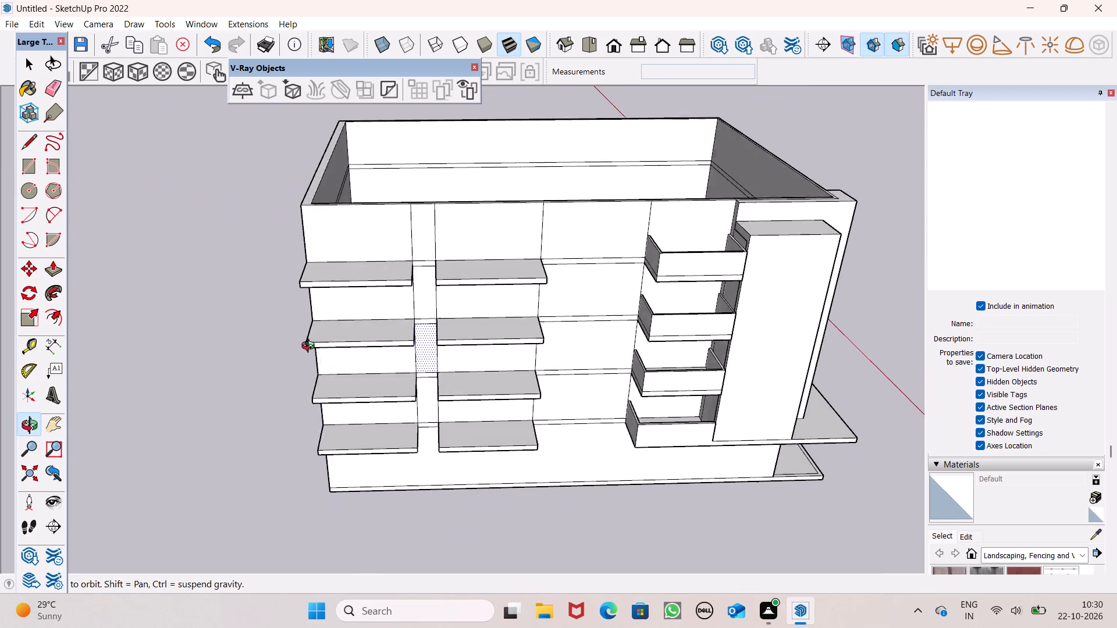
{"action": "middle_click_drag", "start_coordinate": [311, 347], "coordinate": [305, 340]}
{"action": "key", "text": "space"}
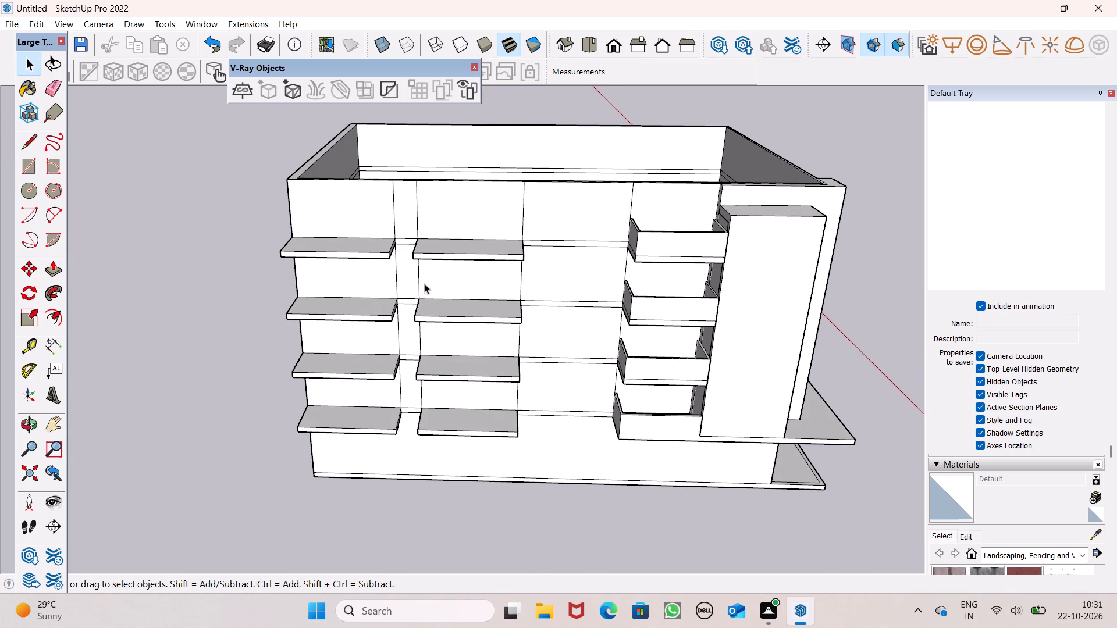
{"action": "scroll", "coordinate": [434, 288], "scroll_direction": "down", "scroll_amount": 2}
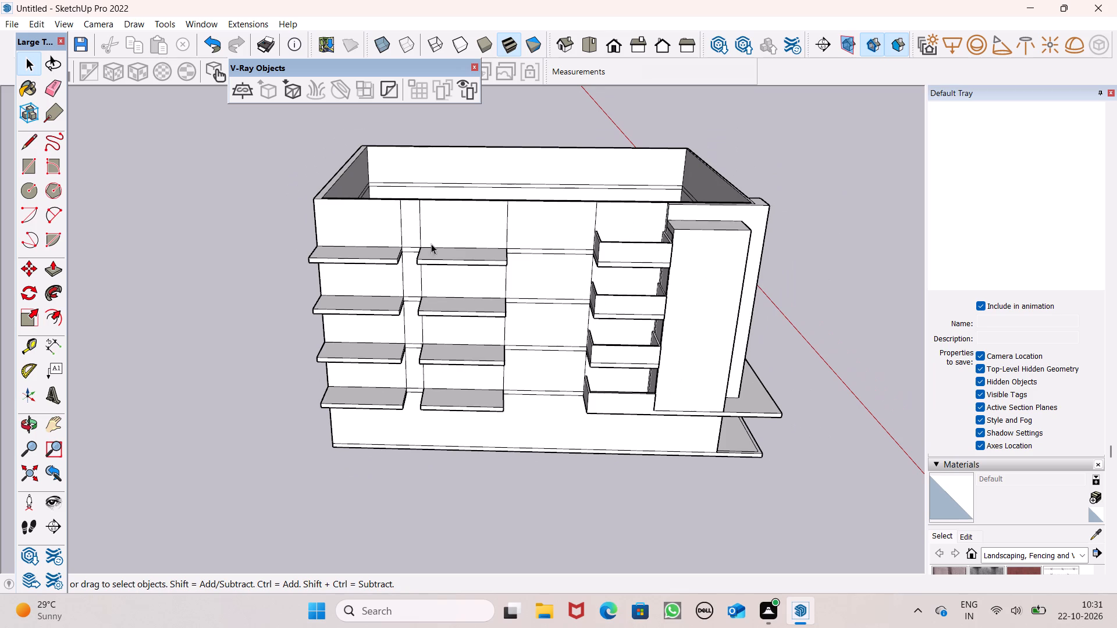
{"action": "scroll", "coordinate": [484, 291], "scroll_direction": "down", "scroll_amount": 1}
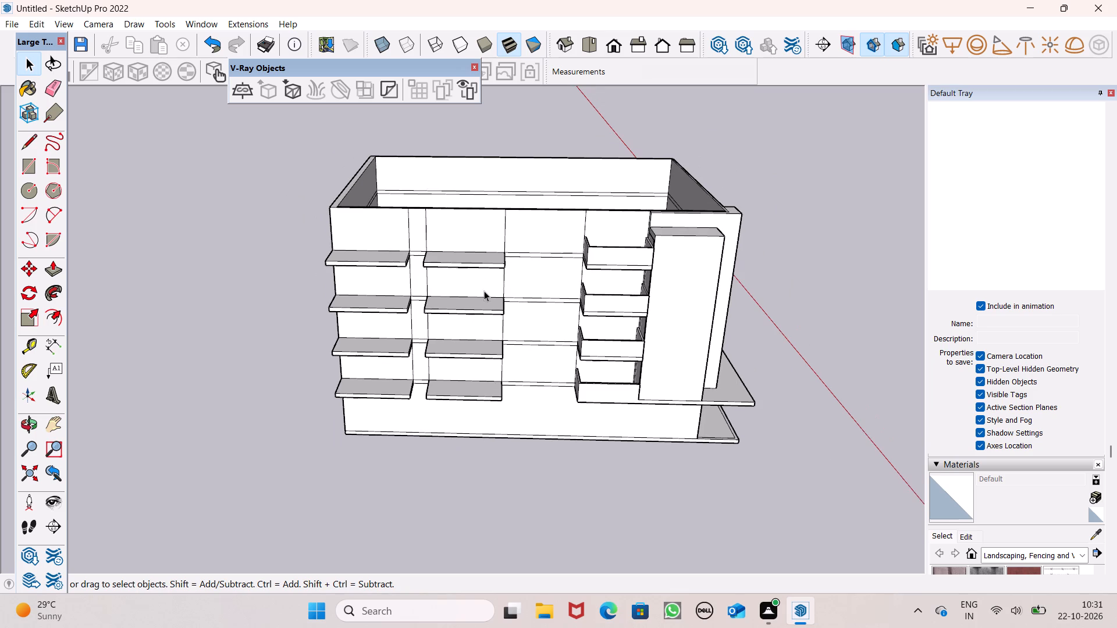
{"action": "middle_click_drag", "start_coordinate": [531, 343], "coordinate": [594, 546]}
{"action": "scroll", "coordinate": [594, 546], "scroll_direction": "up", "scroll_amount": 1}
{"action": "middle_click_drag", "start_coordinate": [518, 390], "coordinate": [444, 366]}
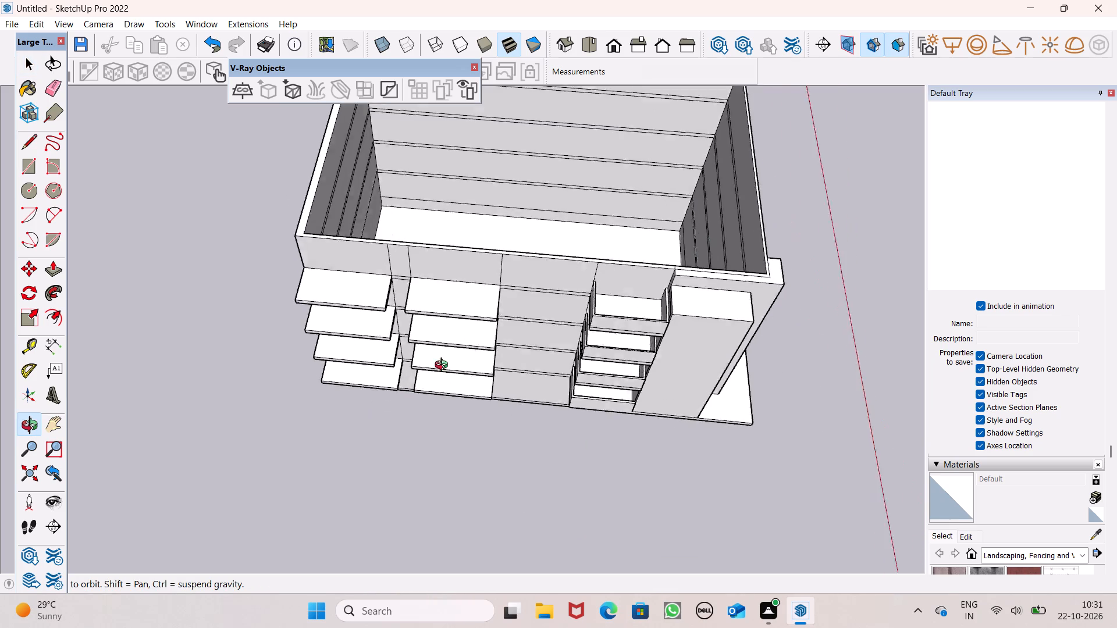
{"action": "middle_click_drag", "start_coordinate": [444, 366], "coordinate": [466, 291]}
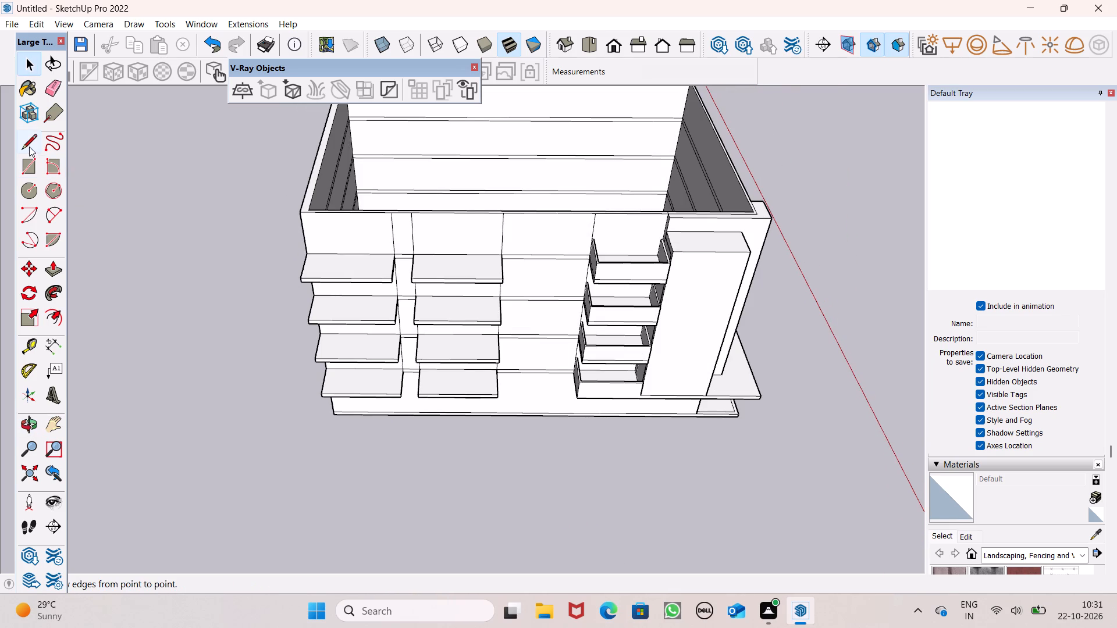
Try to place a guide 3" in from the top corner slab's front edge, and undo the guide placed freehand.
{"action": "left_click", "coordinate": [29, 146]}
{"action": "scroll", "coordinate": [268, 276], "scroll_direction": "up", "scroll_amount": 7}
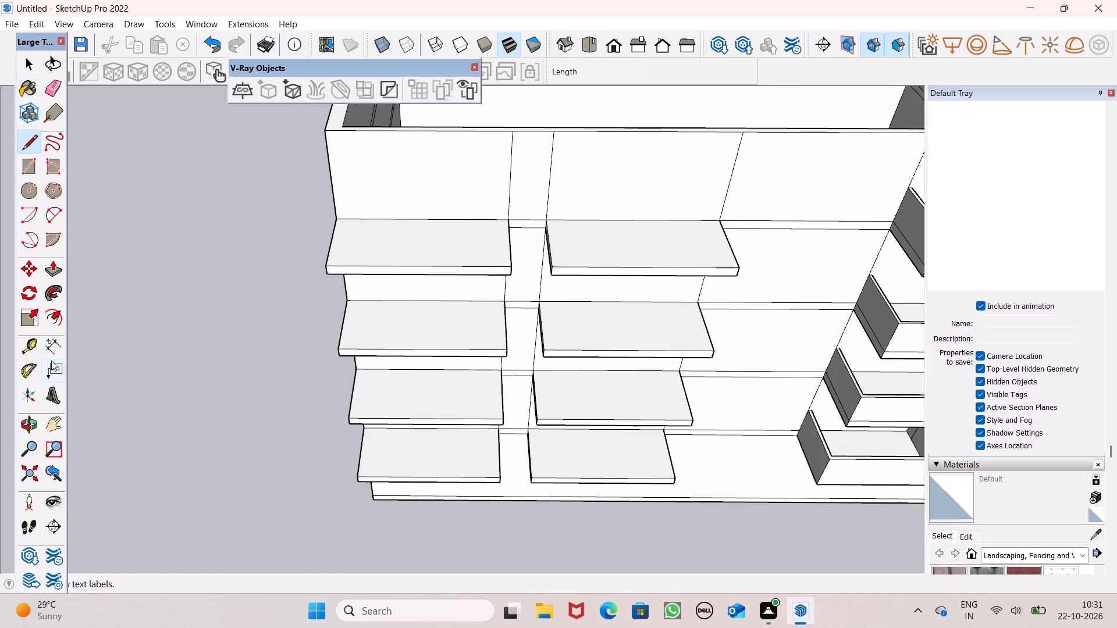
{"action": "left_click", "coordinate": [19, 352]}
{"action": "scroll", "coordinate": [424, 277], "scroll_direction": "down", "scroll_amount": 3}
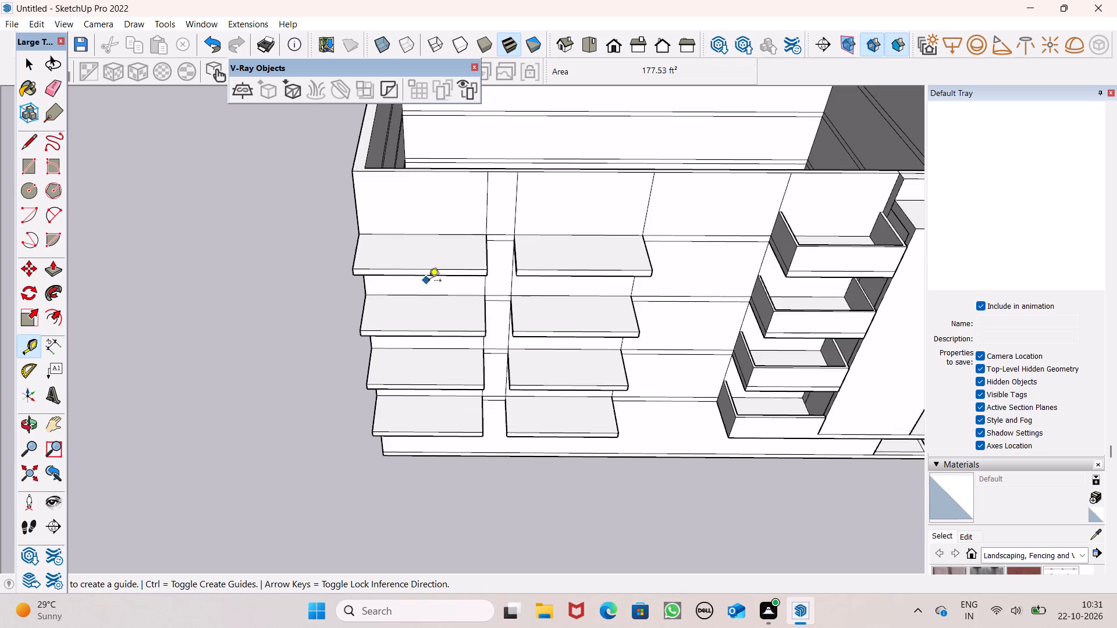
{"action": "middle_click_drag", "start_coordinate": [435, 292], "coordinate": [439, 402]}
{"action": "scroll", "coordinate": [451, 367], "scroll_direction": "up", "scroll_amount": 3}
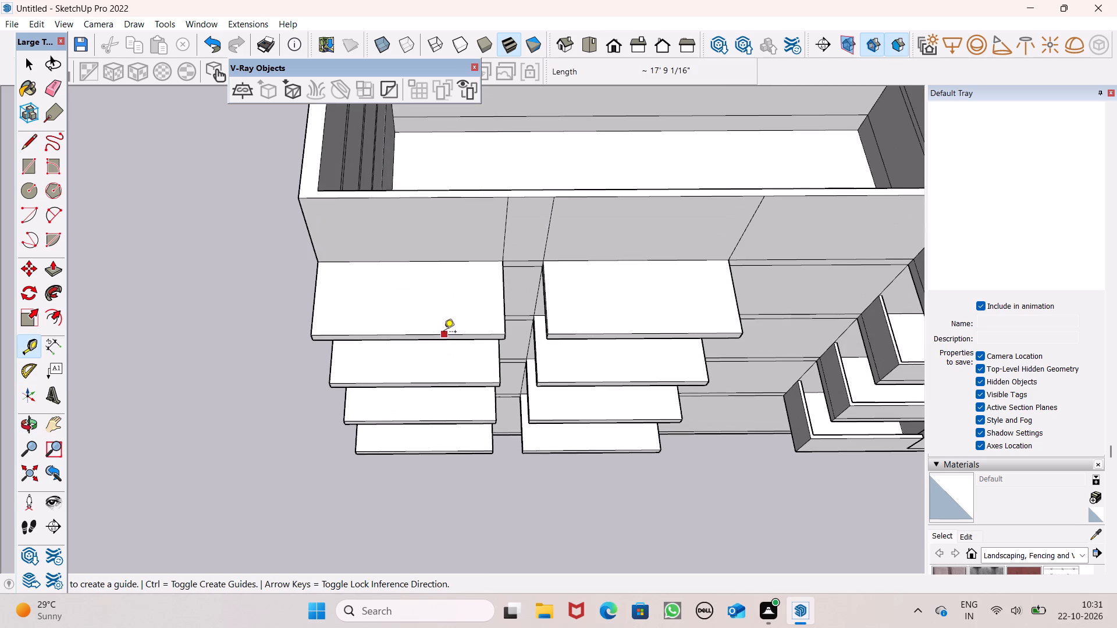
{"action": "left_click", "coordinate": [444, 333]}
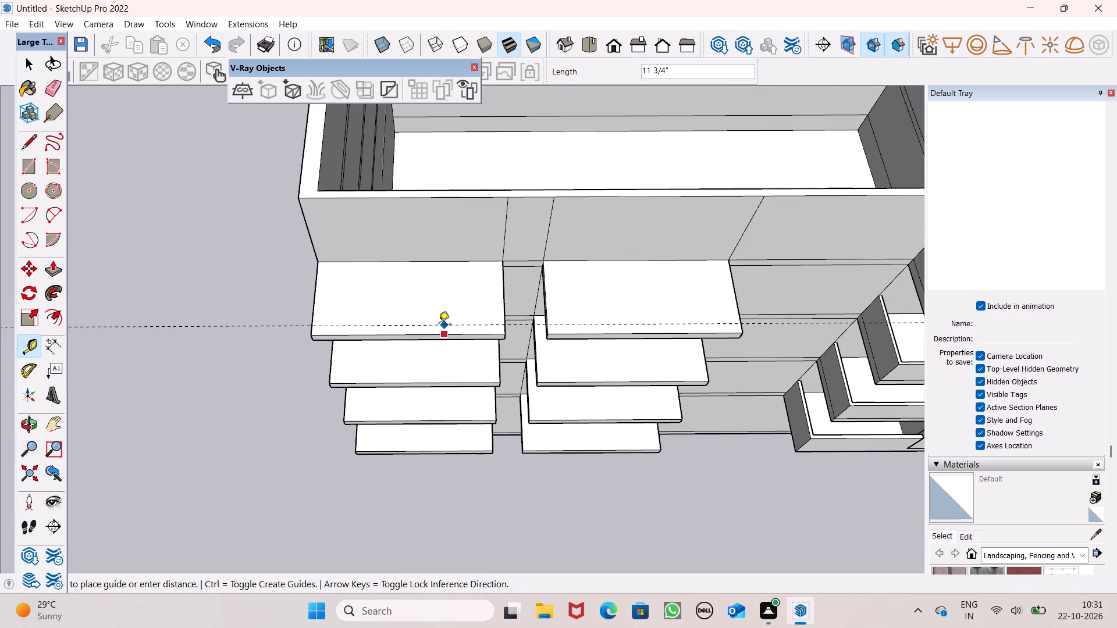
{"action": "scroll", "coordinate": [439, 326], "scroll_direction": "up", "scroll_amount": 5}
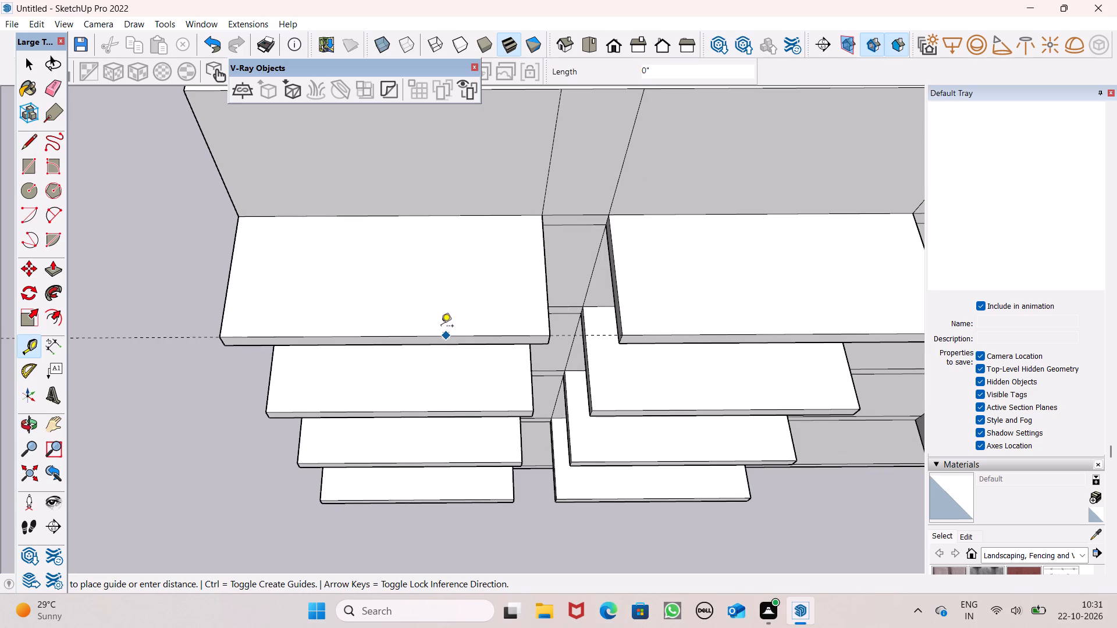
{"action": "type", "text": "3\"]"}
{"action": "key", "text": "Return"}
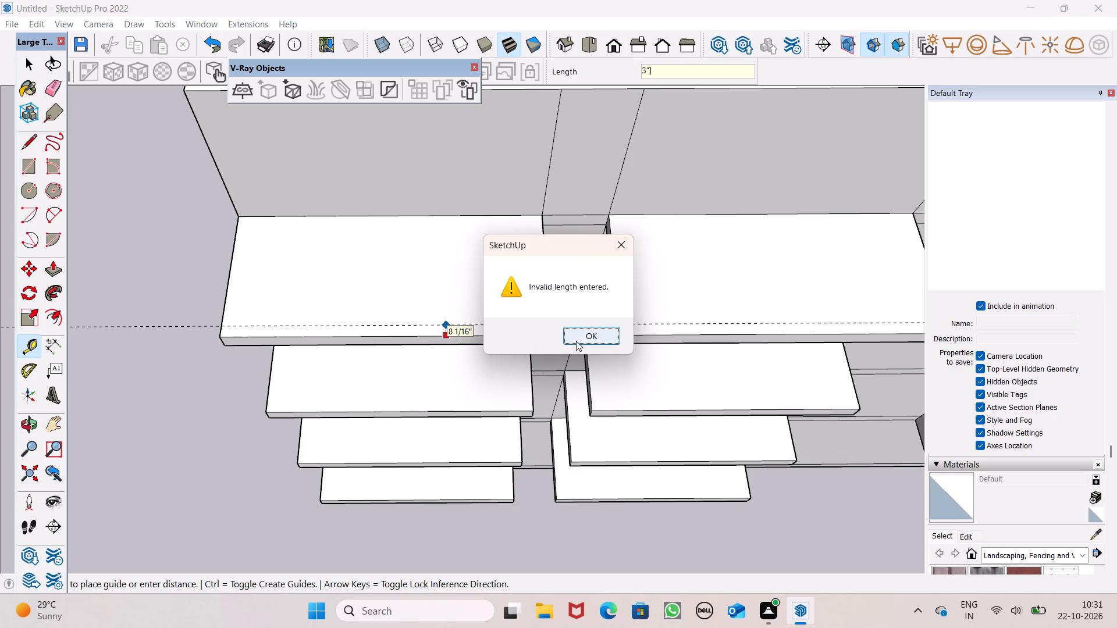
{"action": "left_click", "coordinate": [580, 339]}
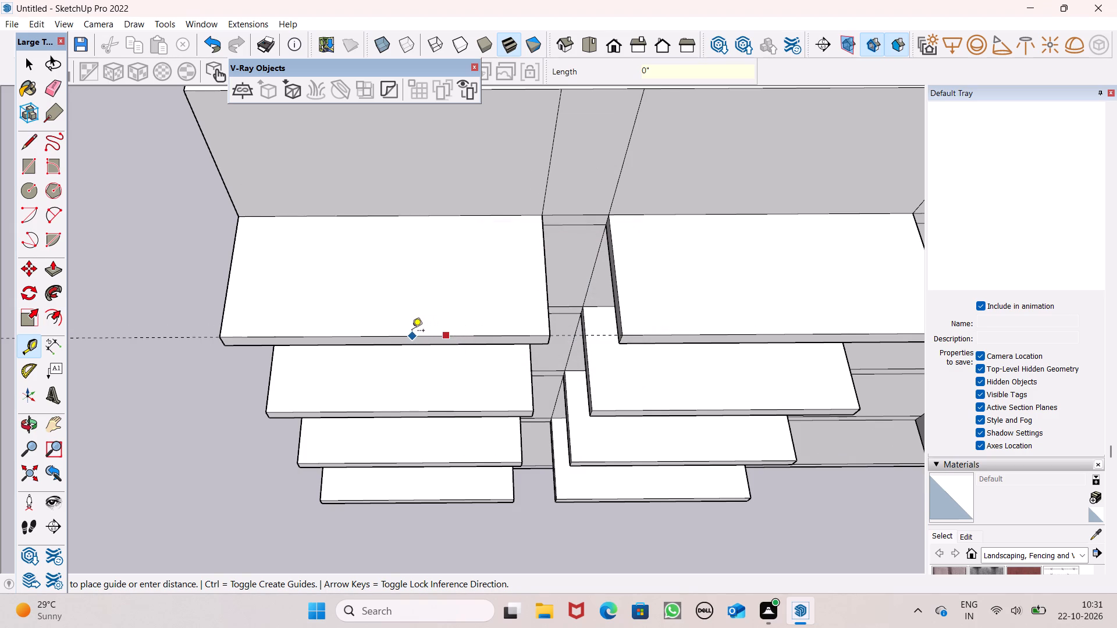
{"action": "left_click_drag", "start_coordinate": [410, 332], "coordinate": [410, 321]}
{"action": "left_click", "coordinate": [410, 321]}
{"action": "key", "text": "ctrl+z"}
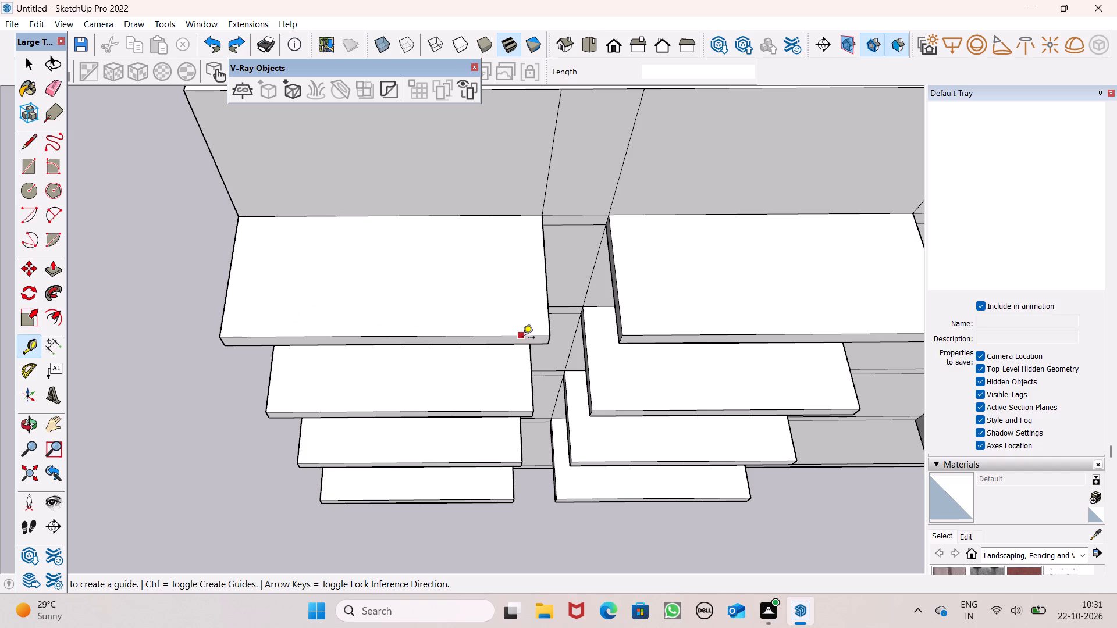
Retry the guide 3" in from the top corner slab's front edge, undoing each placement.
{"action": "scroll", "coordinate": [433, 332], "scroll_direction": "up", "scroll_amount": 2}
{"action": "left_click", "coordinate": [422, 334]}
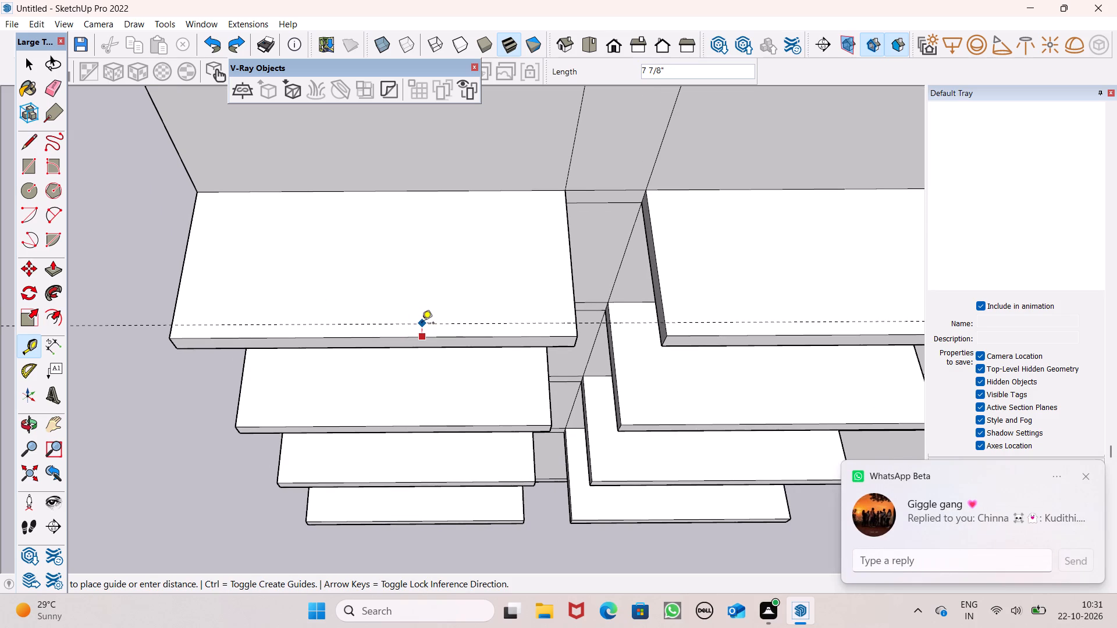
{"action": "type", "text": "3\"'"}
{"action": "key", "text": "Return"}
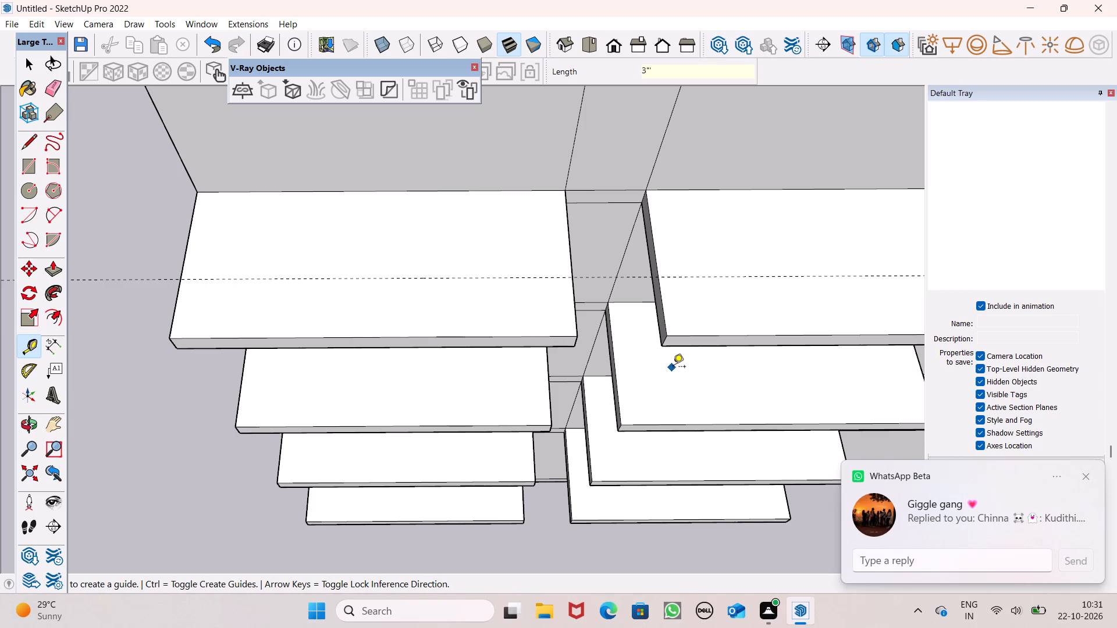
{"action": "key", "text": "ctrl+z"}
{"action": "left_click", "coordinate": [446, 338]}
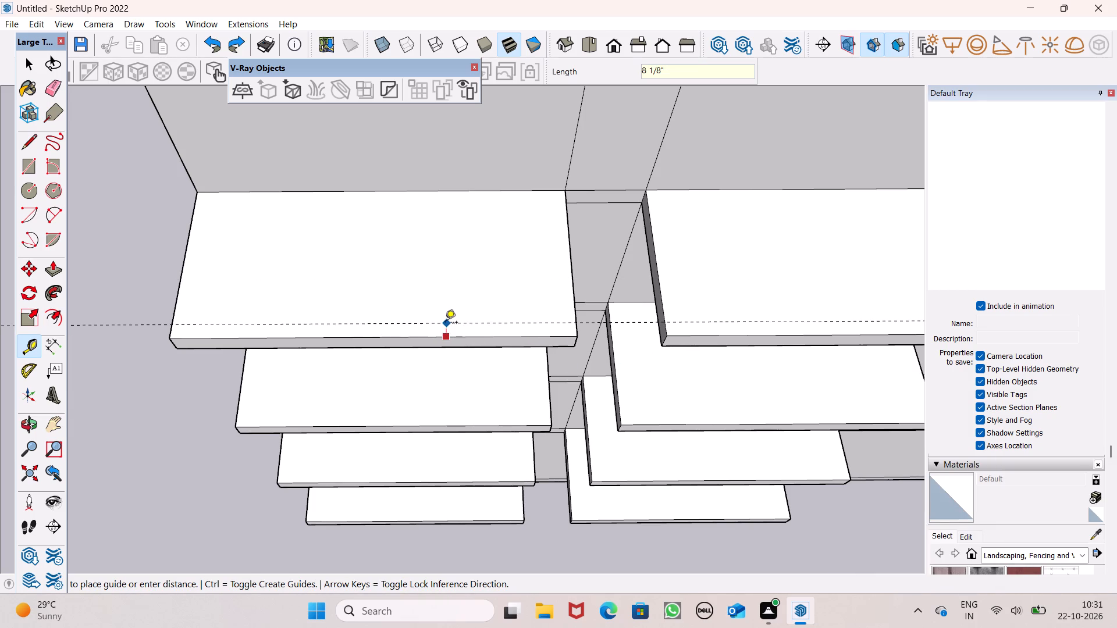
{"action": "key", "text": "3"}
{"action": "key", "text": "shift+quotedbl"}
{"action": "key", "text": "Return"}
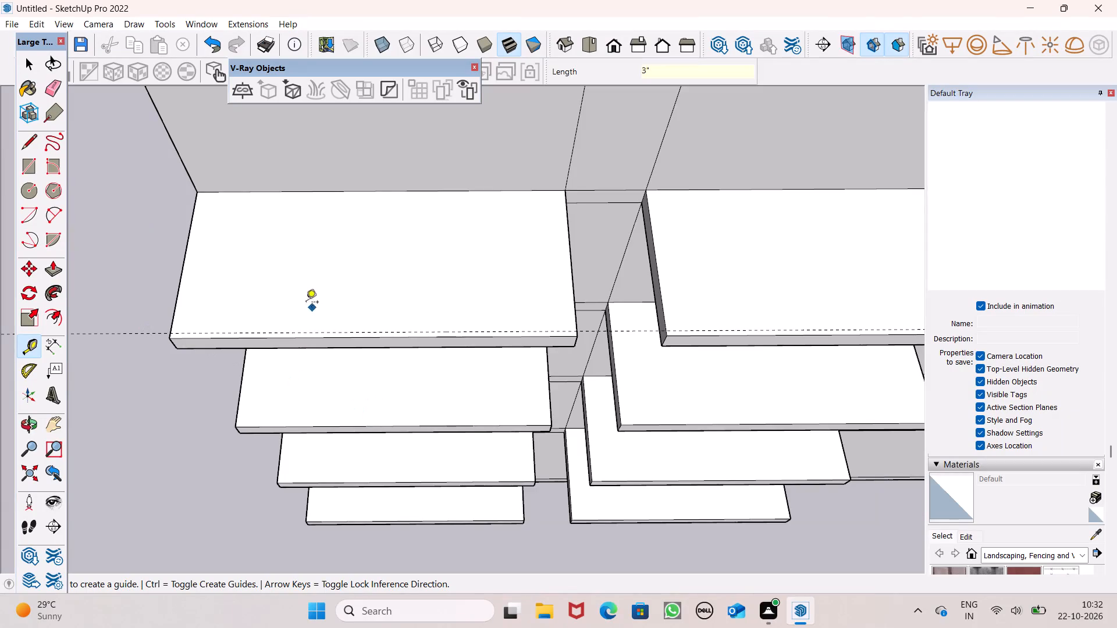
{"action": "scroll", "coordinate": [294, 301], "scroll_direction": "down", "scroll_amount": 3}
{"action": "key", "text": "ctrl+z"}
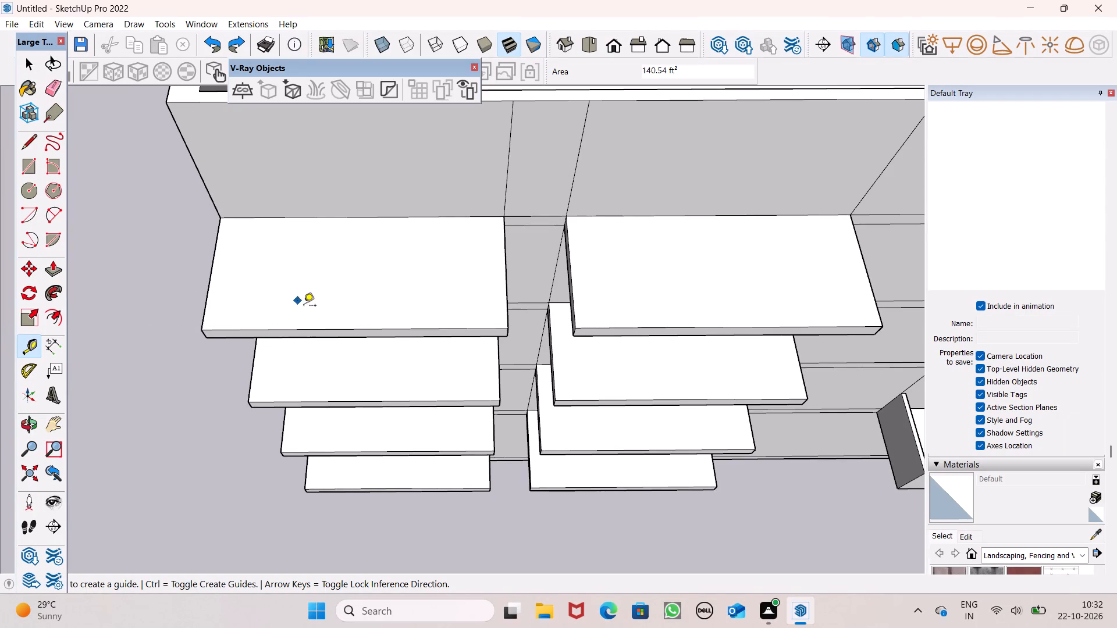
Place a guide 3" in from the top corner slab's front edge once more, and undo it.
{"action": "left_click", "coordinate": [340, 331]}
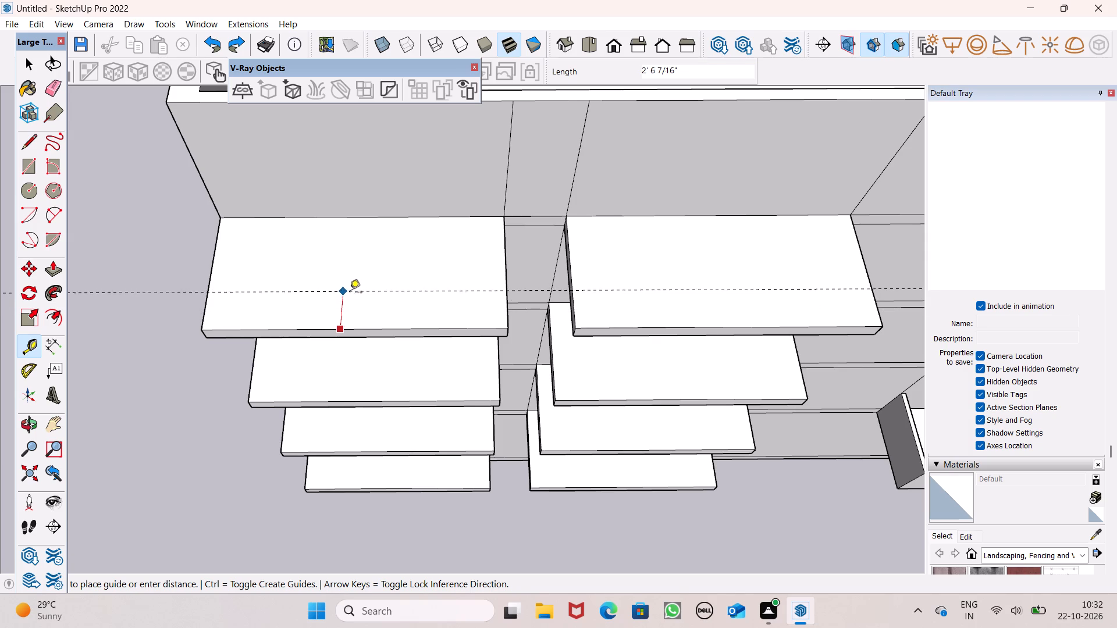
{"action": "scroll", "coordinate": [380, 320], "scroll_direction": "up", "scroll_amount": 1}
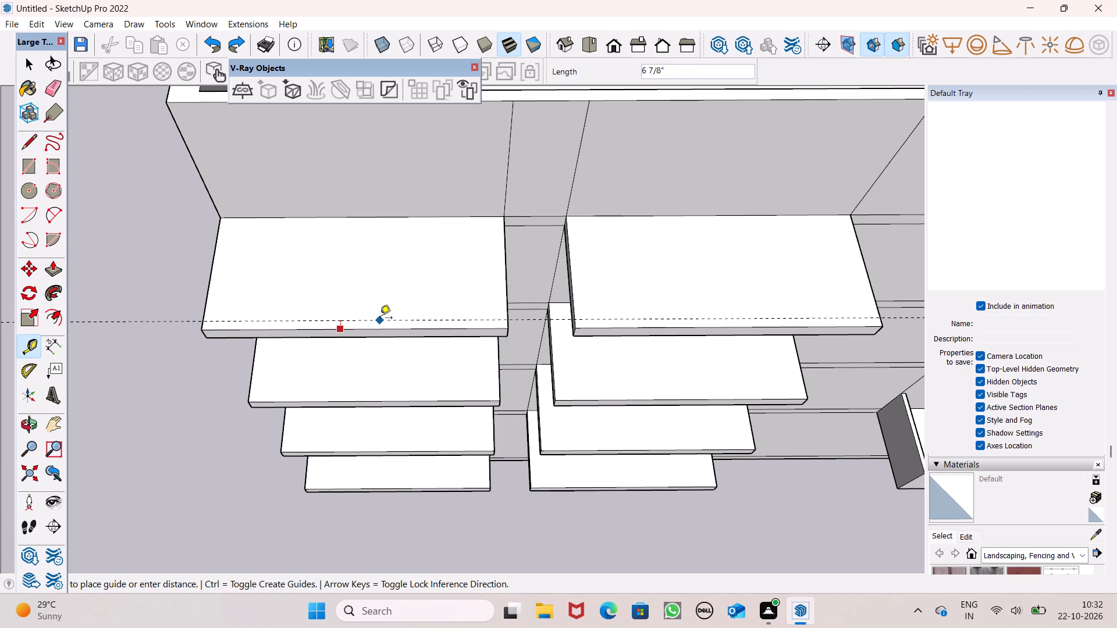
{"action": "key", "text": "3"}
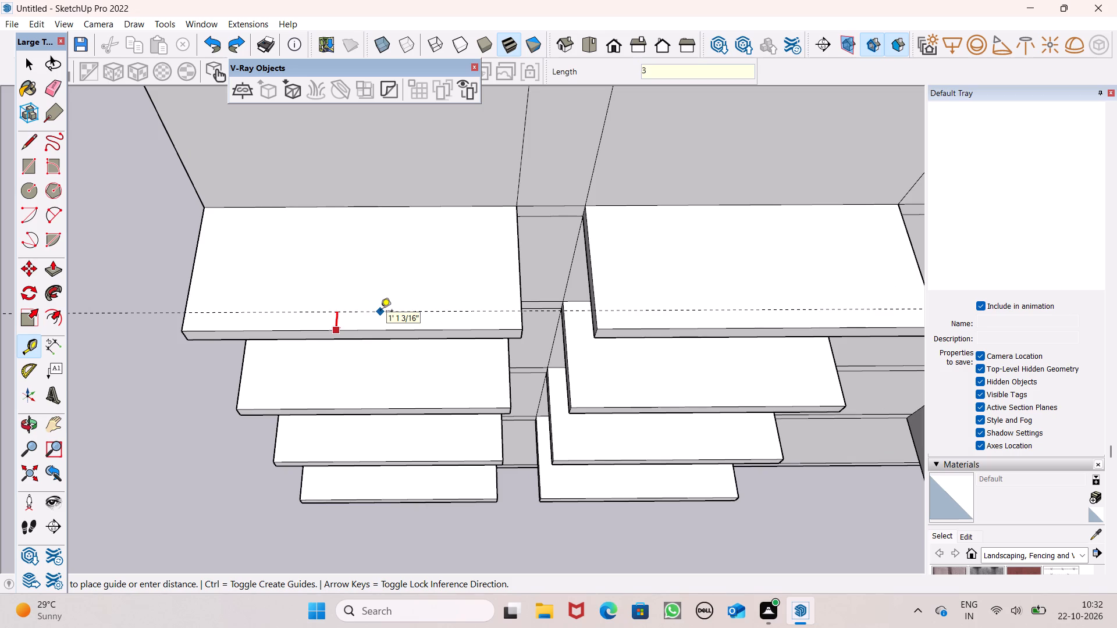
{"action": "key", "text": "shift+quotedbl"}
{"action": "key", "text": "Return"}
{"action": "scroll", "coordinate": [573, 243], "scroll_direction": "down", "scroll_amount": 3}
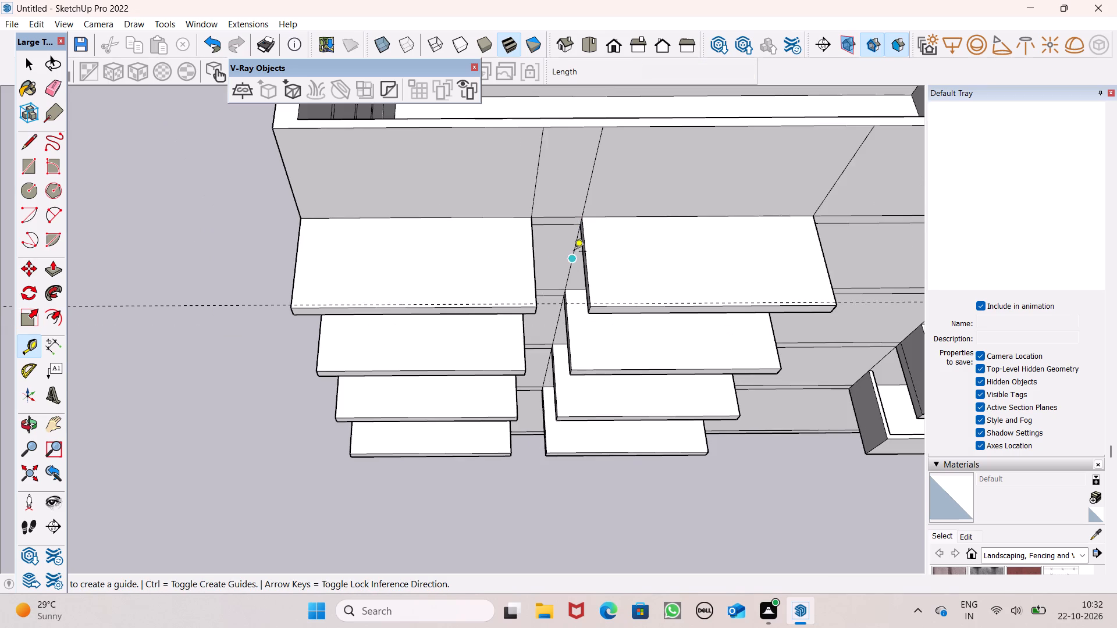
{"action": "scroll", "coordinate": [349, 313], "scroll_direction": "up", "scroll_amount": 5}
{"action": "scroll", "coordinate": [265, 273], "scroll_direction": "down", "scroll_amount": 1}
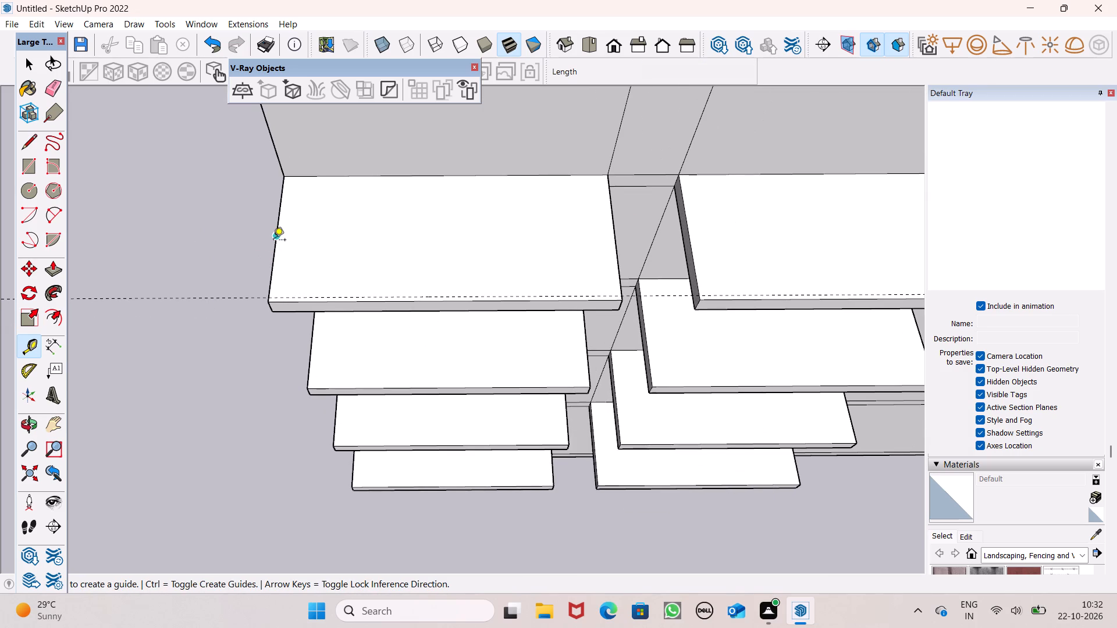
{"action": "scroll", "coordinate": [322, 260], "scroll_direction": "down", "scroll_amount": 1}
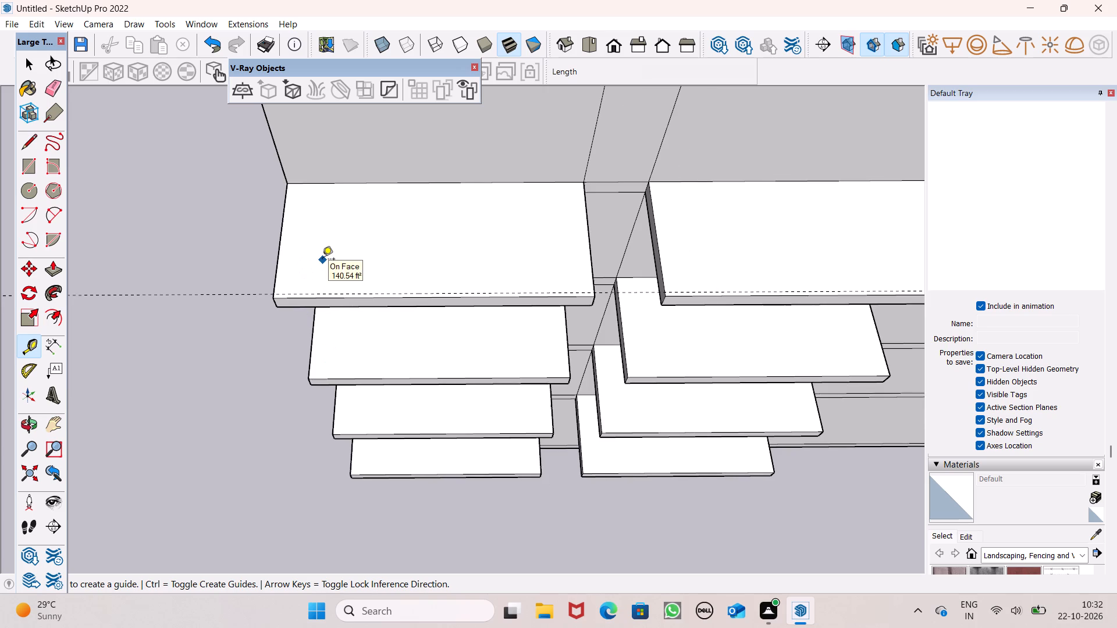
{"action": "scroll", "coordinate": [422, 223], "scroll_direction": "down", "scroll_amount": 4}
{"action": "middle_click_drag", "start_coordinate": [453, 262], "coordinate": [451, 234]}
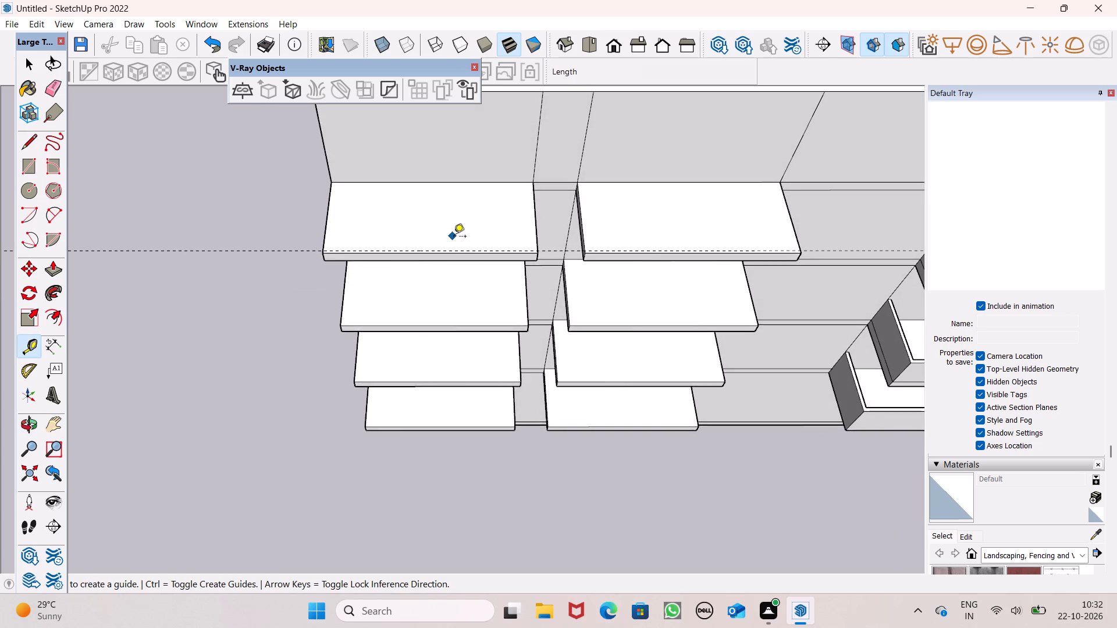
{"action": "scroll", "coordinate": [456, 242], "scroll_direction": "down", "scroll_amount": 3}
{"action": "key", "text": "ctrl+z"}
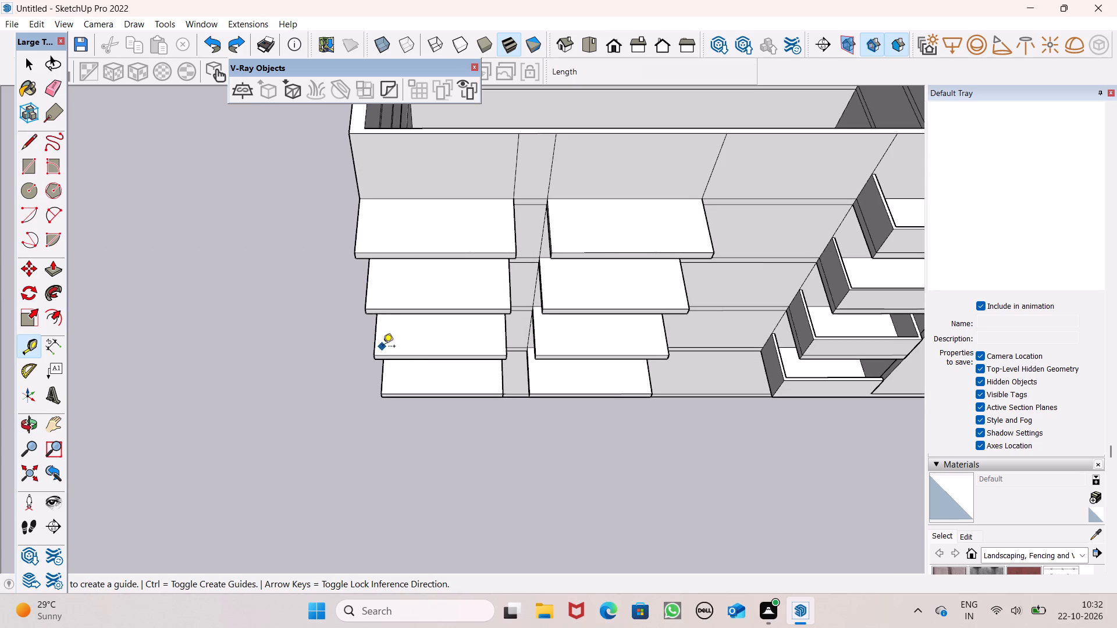
Draw 1' vertical lines at the building corner separating the two upper corner slabs' end faces from the side wall bands.
{"action": "key", "text": "space"}
{"action": "scroll", "coordinate": [325, 322], "scroll_direction": "down", "scroll_amount": 1}
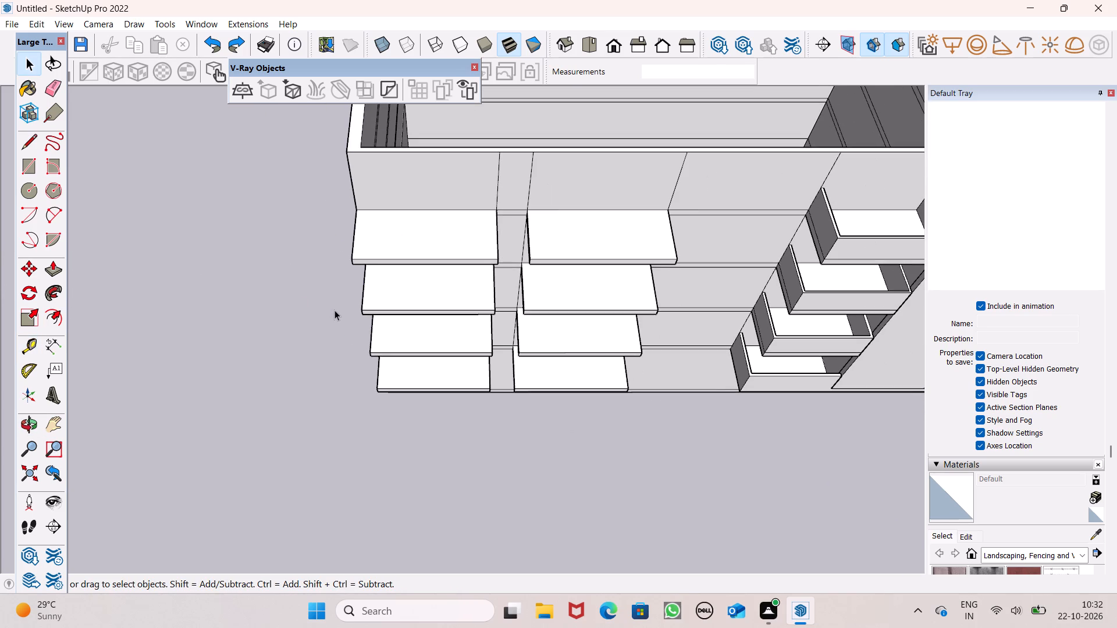
{"action": "scroll", "coordinate": [335, 306], "scroll_direction": "down", "scroll_amount": 3}
{"action": "middle_click_drag", "start_coordinate": [336, 304], "coordinate": [610, 237]}
{"action": "middle_click_drag", "start_coordinate": [434, 294], "coordinate": [506, 296]}
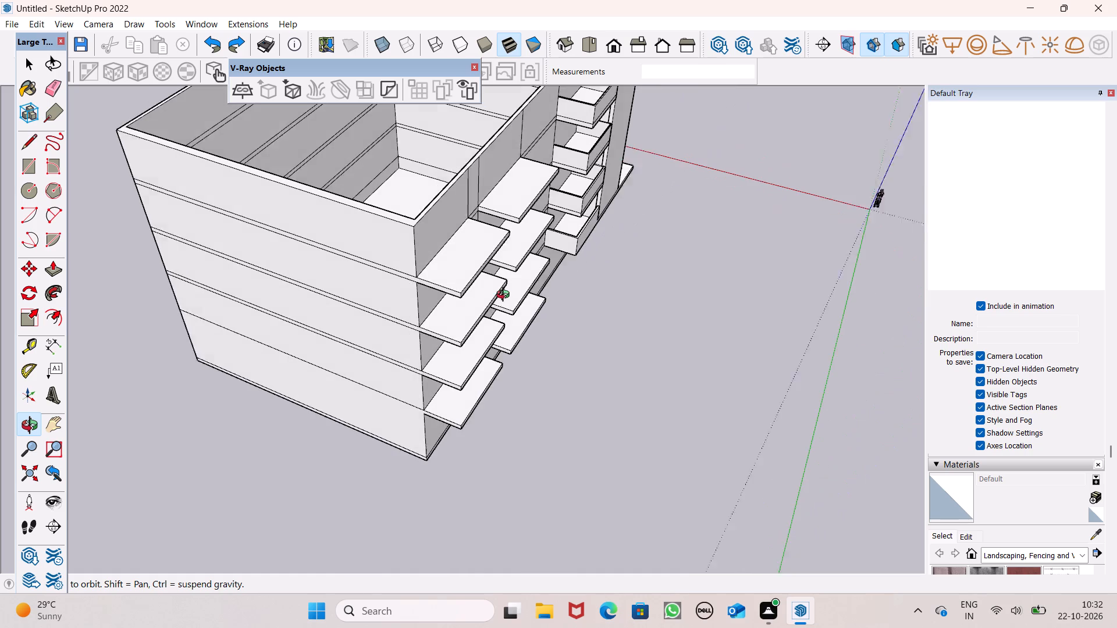
{"action": "middle_click_drag", "start_coordinate": [506, 296], "coordinate": [511, 301]}
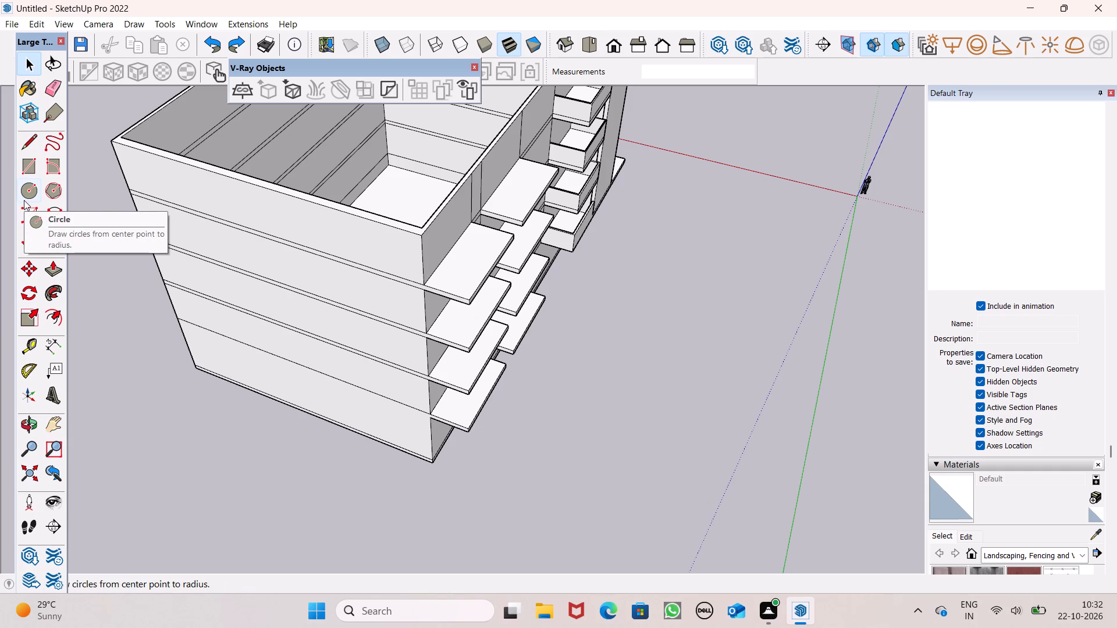
{"action": "left_click", "coordinate": [33, 147]}
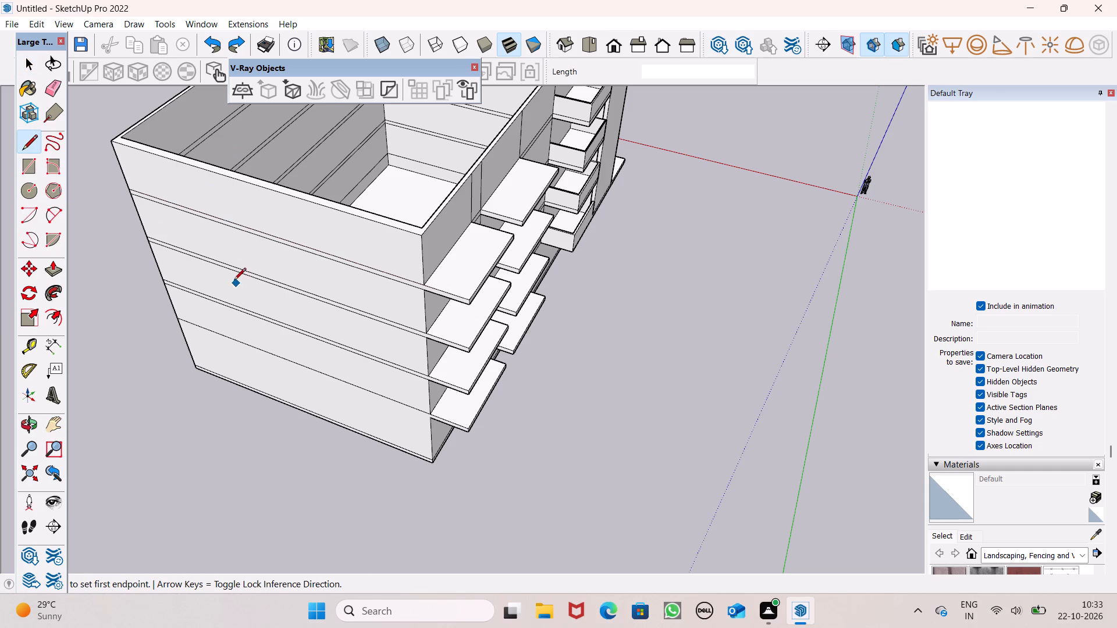
{"action": "scroll", "coordinate": [264, 284], "scroll_direction": "down", "scroll_amount": 3}
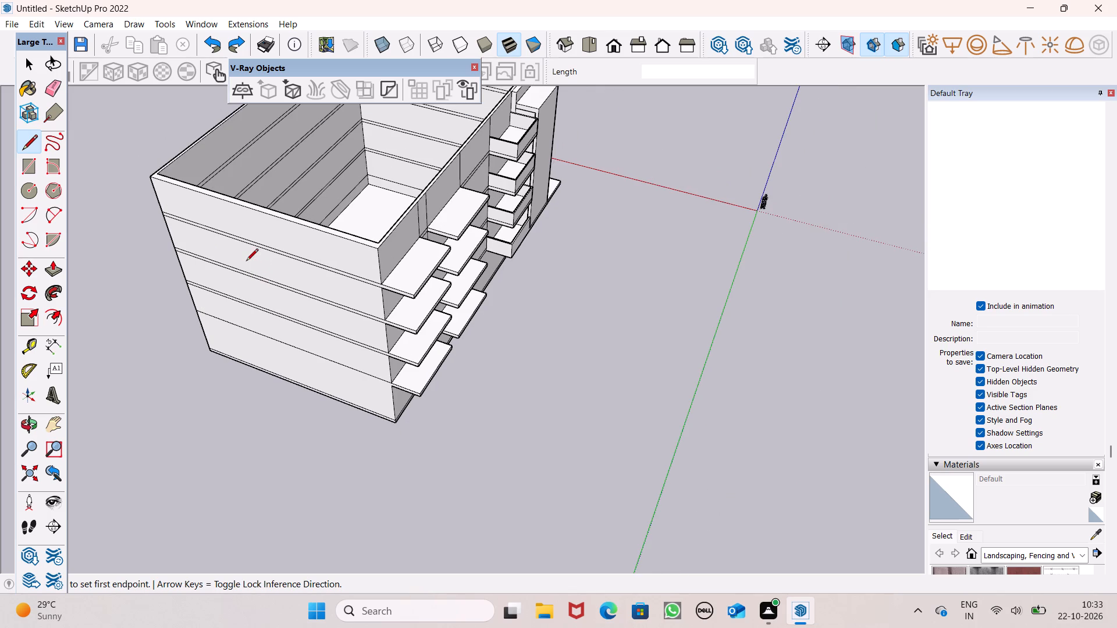
{"action": "middle_click_drag", "start_coordinate": [399, 408], "coordinate": [350, 360]}
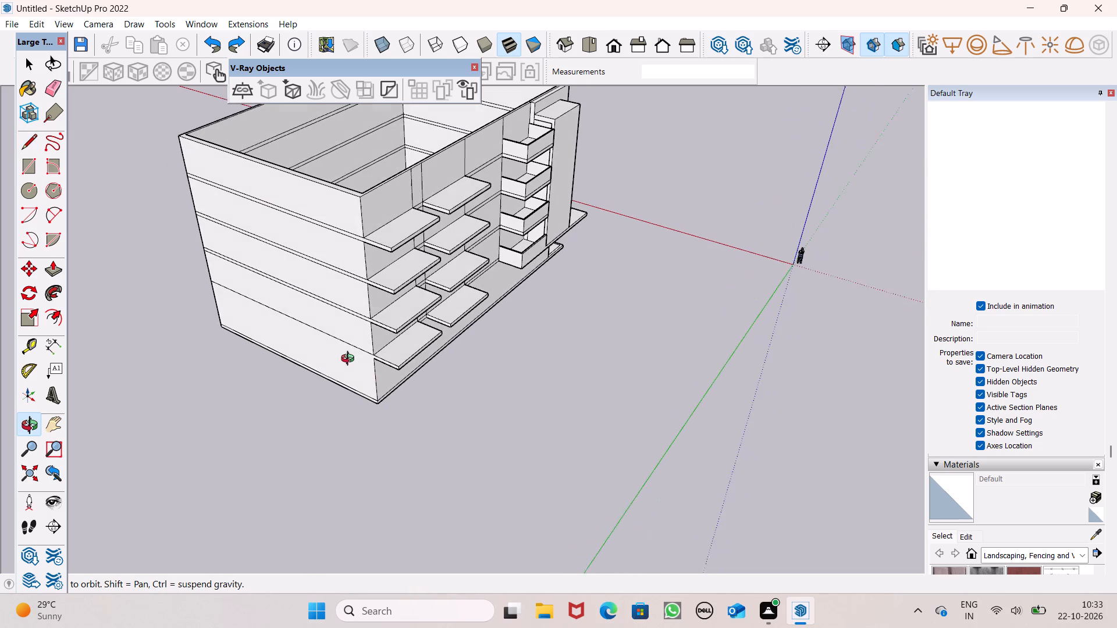
{"action": "middle_click_drag", "start_coordinate": [350, 360], "coordinate": [356, 356]}
{"action": "left_click", "coordinate": [52, 269]}
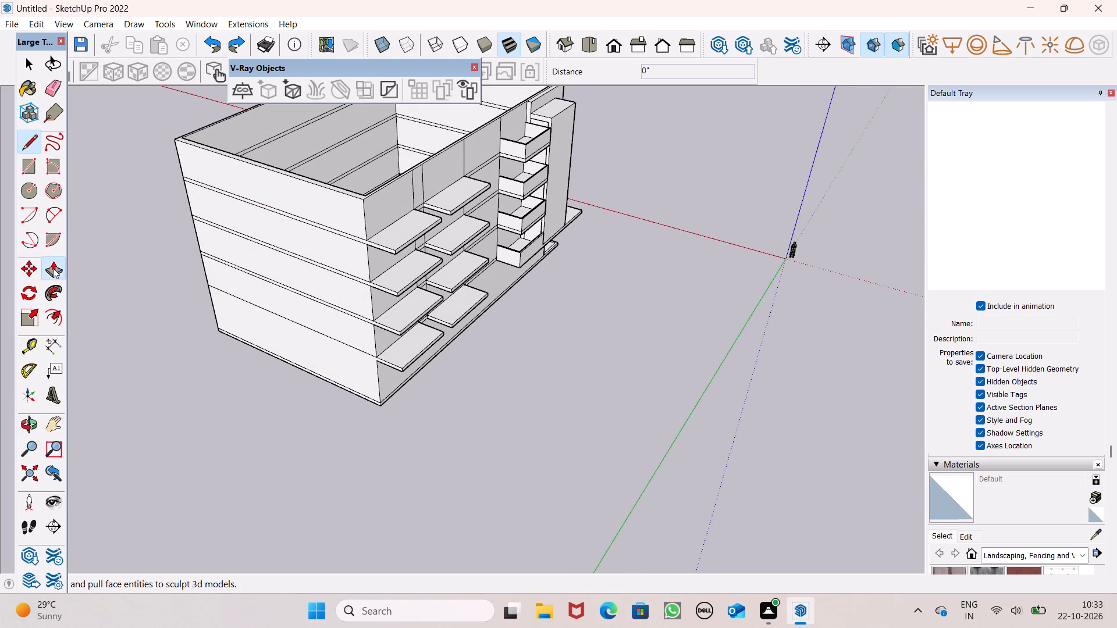
{"action": "scroll", "coordinate": [309, 189], "scroll_direction": "up", "scroll_amount": 3}
{"action": "scroll", "coordinate": [358, 194], "scroll_direction": "up", "scroll_amount": 5}
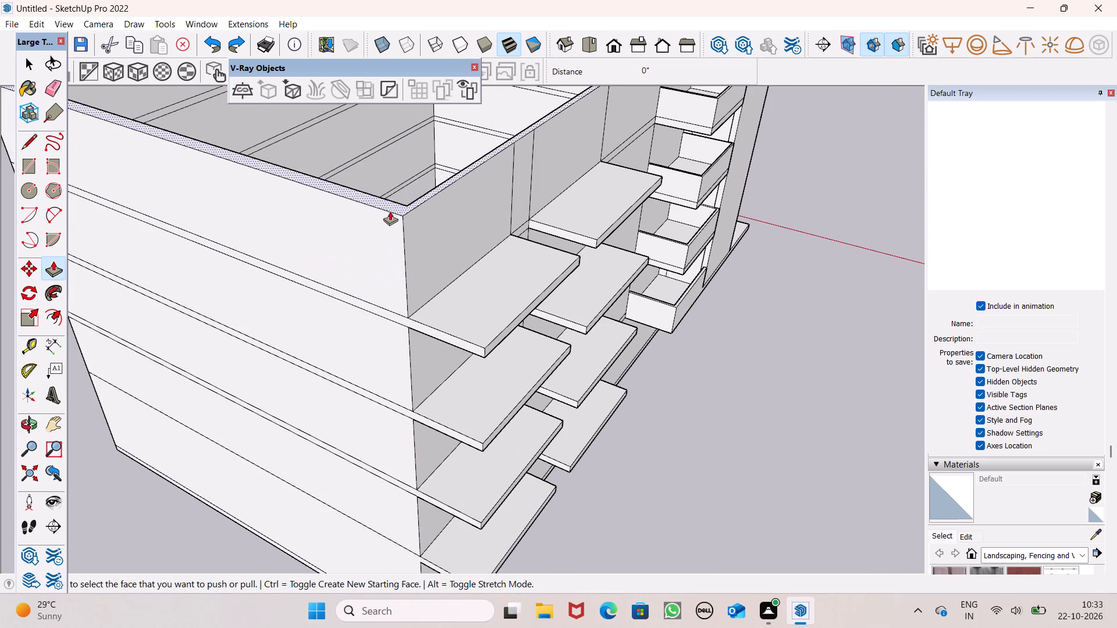
{"action": "scroll", "coordinate": [472, 303], "scroll_direction": "up", "scroll_amount": 1}
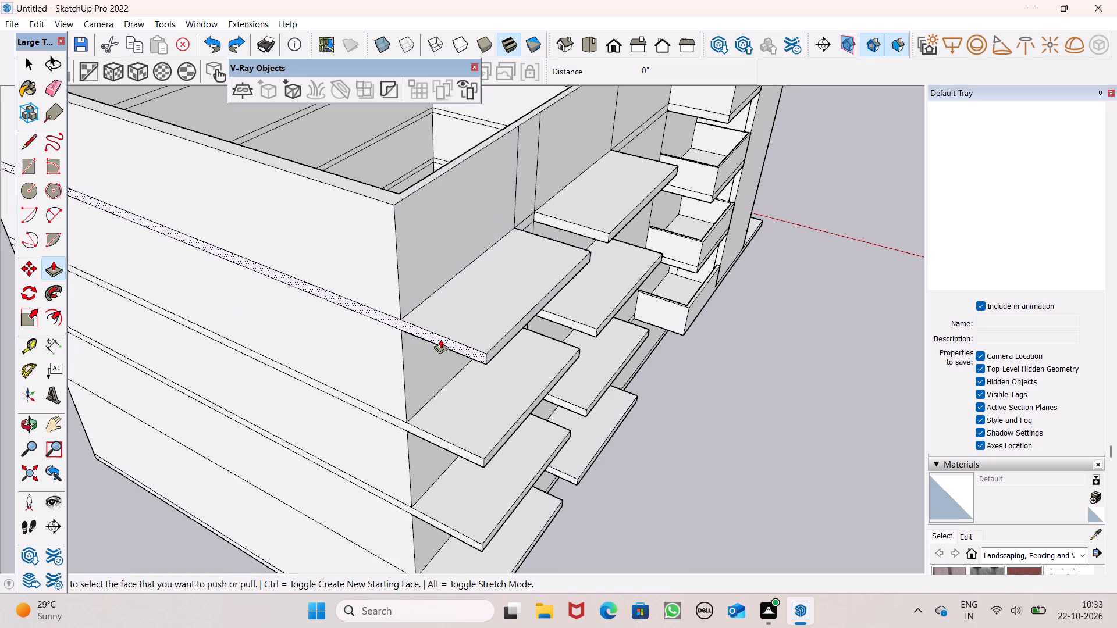
{"action": "left_click", "coordinate": [34, 143]}
{"action": "scroll", "coordinate": [349, 320], "scroll_direction": "up", "scroll_amount": 4}
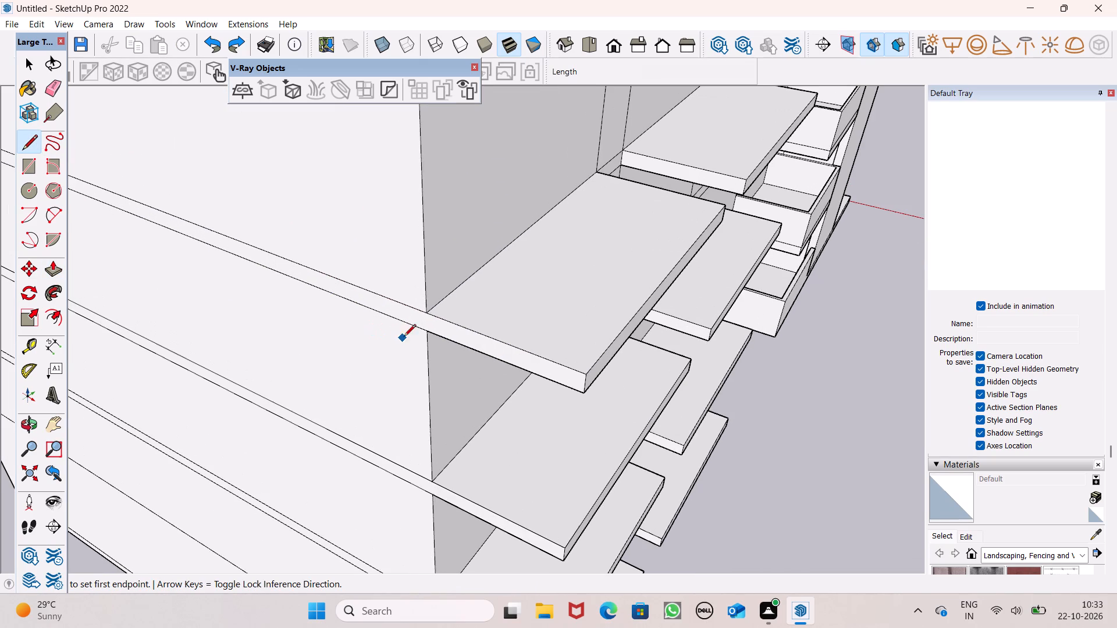
{"action": "scroll", "coordinate": [404, 337], "scroll_direction": "up", "scroll_amount": 1}
{"action": "left_click", "coordinate": [430, 315]}
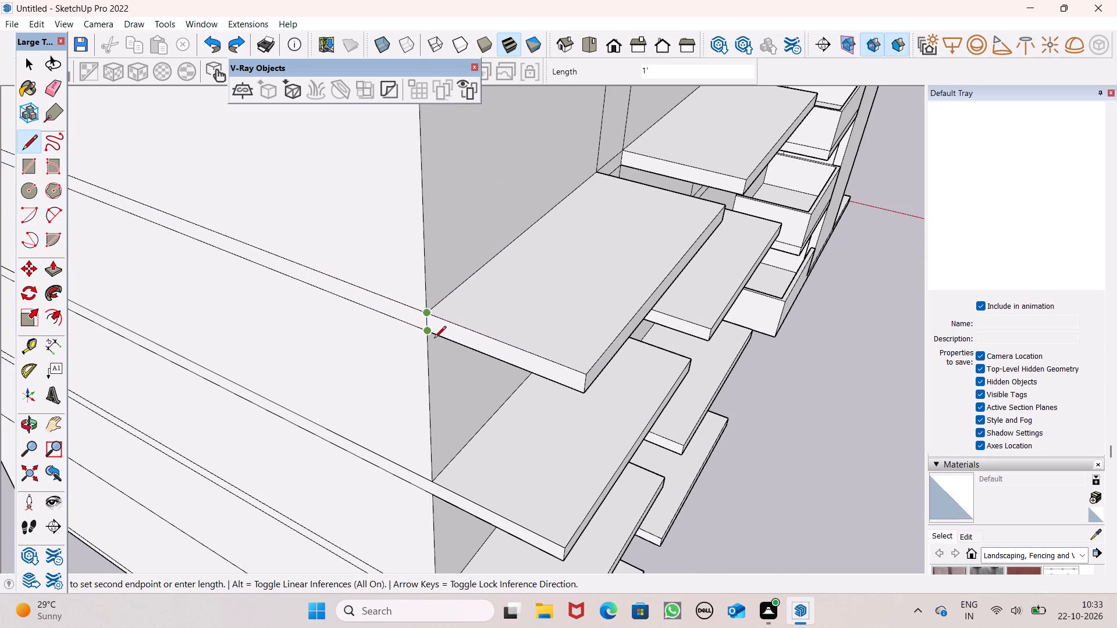
{"action": "left_click", "coordinate": [434, 339]}
{"action": "left_click", "coordinate": [434, 484]}
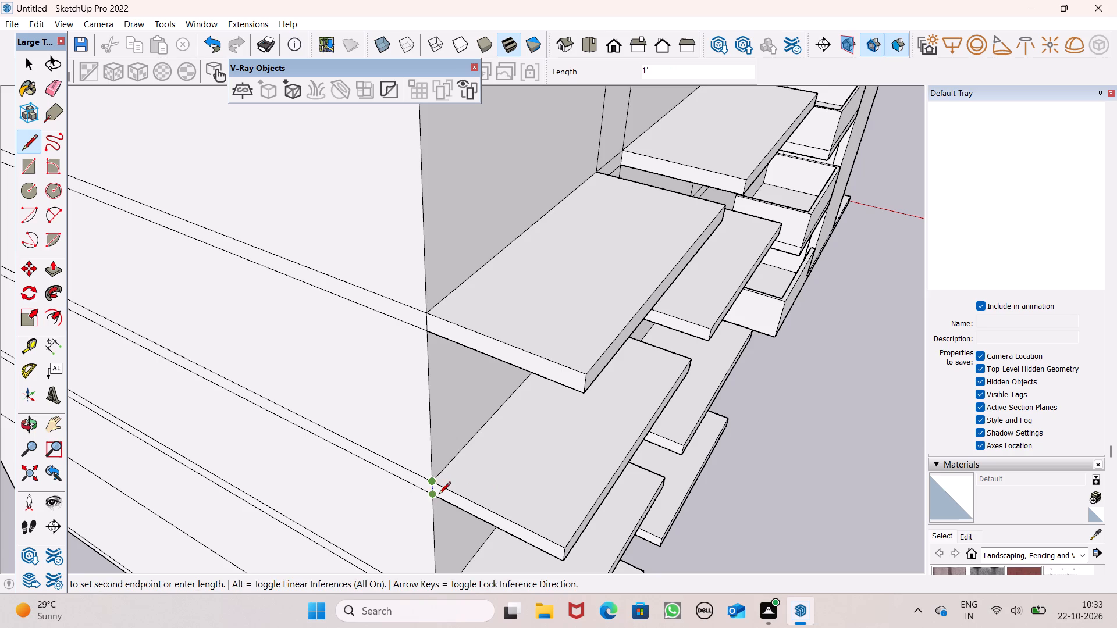
{"action": "left_click", "coordinate": [436, 497]}
Push/Pull the end face of the top corner slab inward, setting it back from the building corner.
{"action": "left_click", "coordinate": [54, 273]}
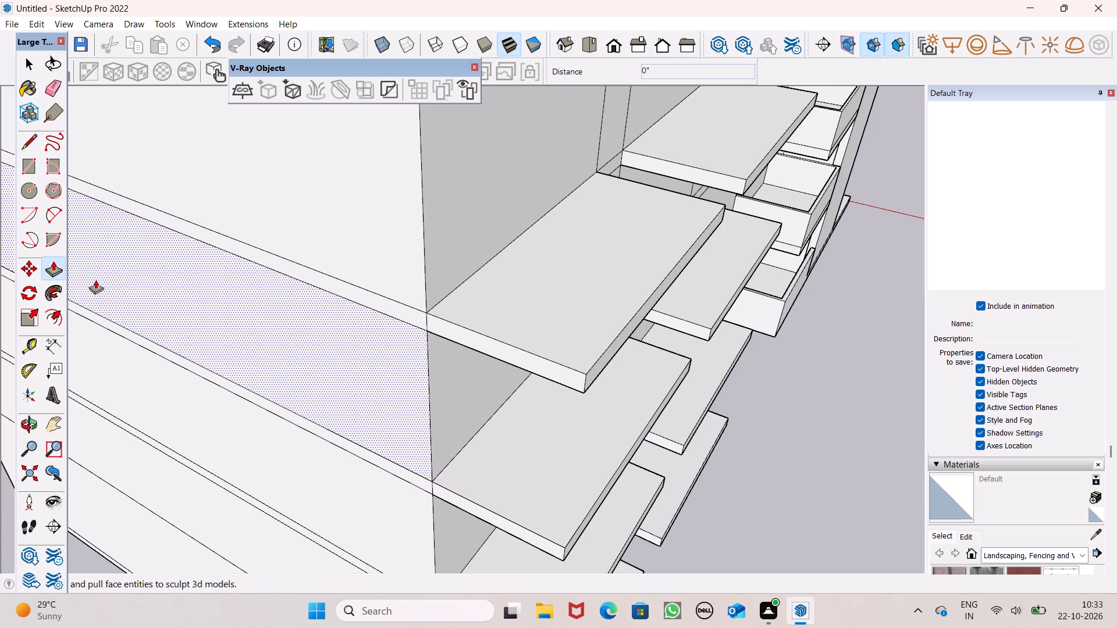
{"action": "left_click_drag", "start_coordinate": [457, 331], "coordinate": [482, 325]}
{"action": "double_click", "coordinate": [483, 324]}
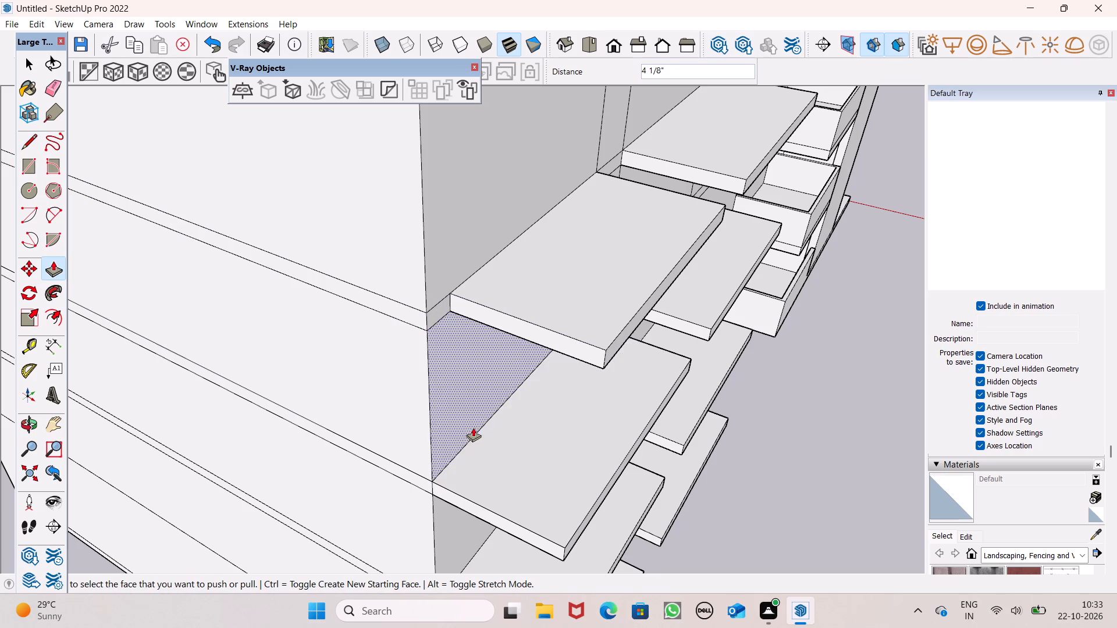
Push/Pull the end face of the second corner slab from the top inward by 1' 10 3/4".
{"action": "left_click_drag", "start_coordinate": [461, 506], "coordinate": [553, 336]}
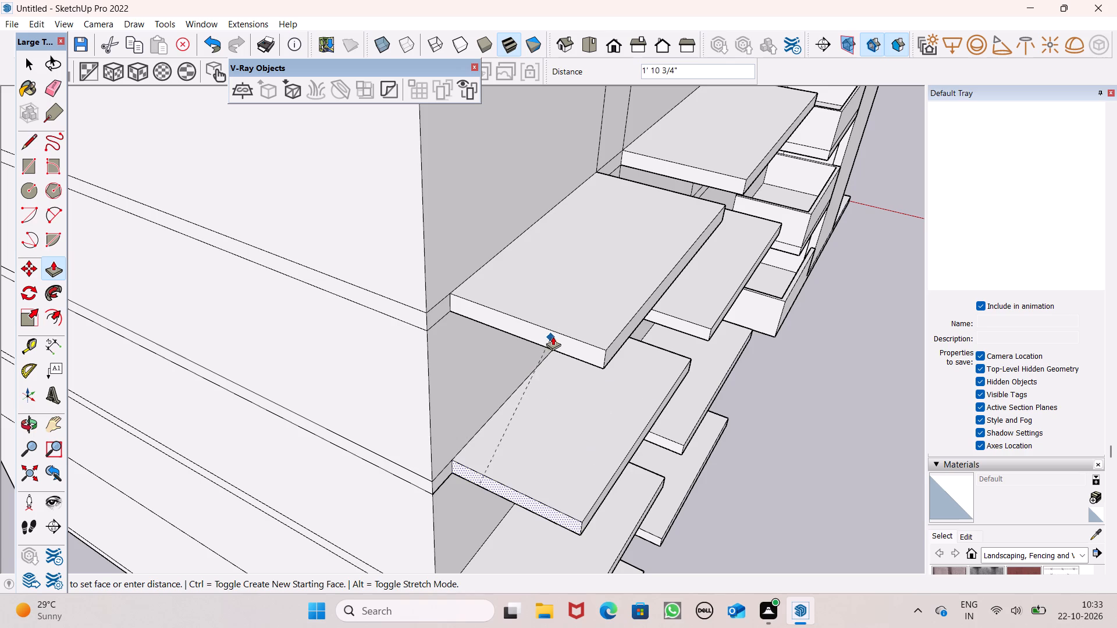
{"action": "left_click_drag", "start_coordinate": [553, 336], "coordinate": [554, 335]}
Draw 1' vertical lines at the building corner separating the two lower corner slabs' end faces from the side wall.
{"action": "scroll", "coordinate": [437, 345], "scroll_direction": "down", "scroll_amount": 5}
{"action": "middle_click_drag", "start_coordinate": [517, 423], "coordinate": [442, 344]}
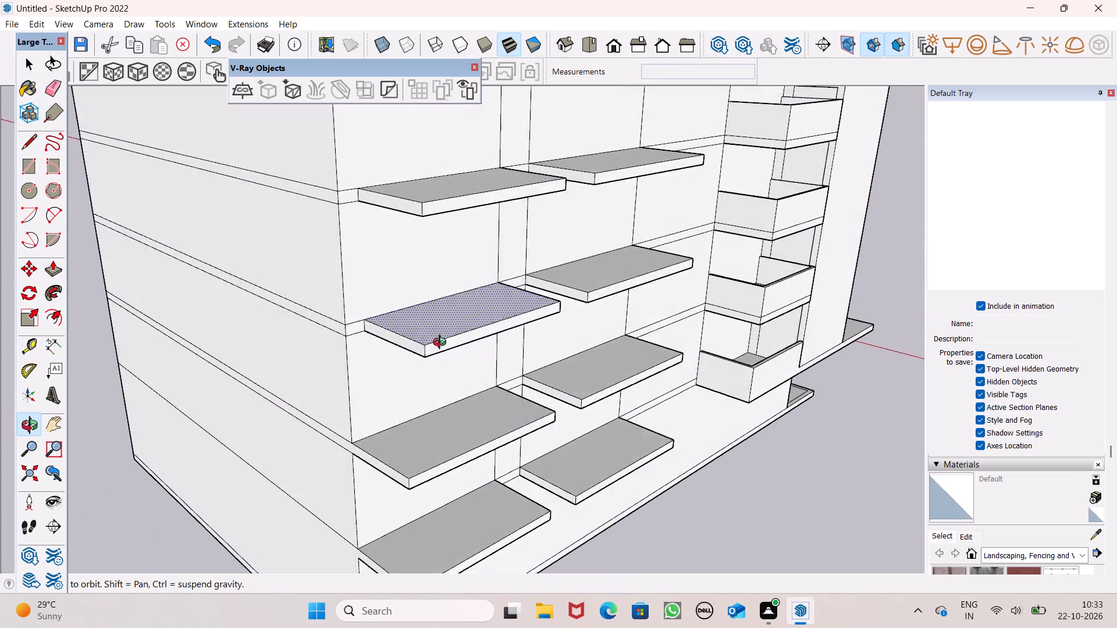
{"action": "middle_click_drag", "start_coordinate": [442, 344], "coordinate": [449, 364]}
{"action": "left_click", "coordinate": [23, 145]}
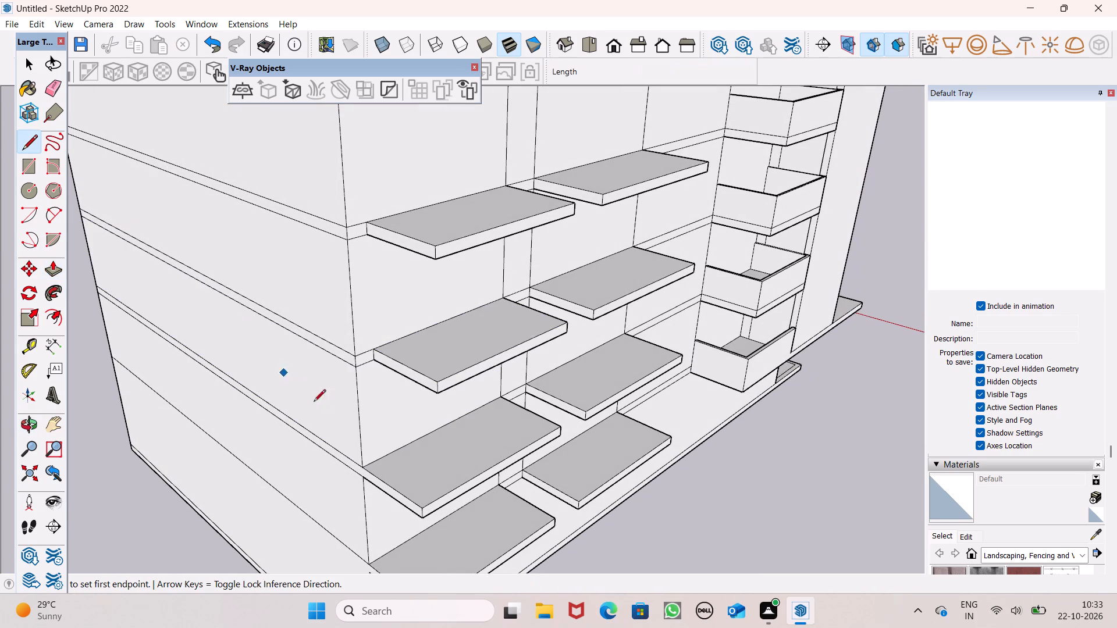
{"action": "scroll", "coordinate": [401, 518], "scroll_direction": "up", "scroll_amount": 5}
{"action": "left_click_drag", "start_coordinate": [347, 434], "coordinate": [347, 443]}
{"action": "left_click", "coordinate": [347, 451]}
{"action": "scroll", "coordinate": [487, 394], "scroll_direction": "down", "scroll_amount": 5}
{"action": "scroll", "coordinate": [419, 552], "scroll_direction": "up", "scroll_amount": 1}
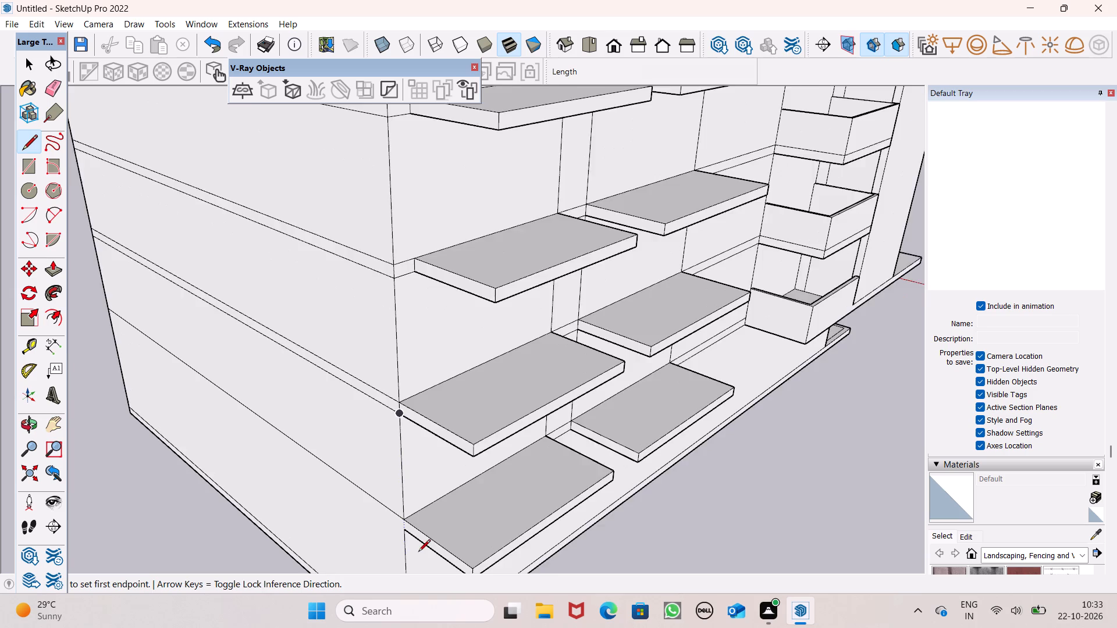
{"action": "scroll", "coordinate": [418, 552], "scroll_direction": "up", "scroll_amount": 8}
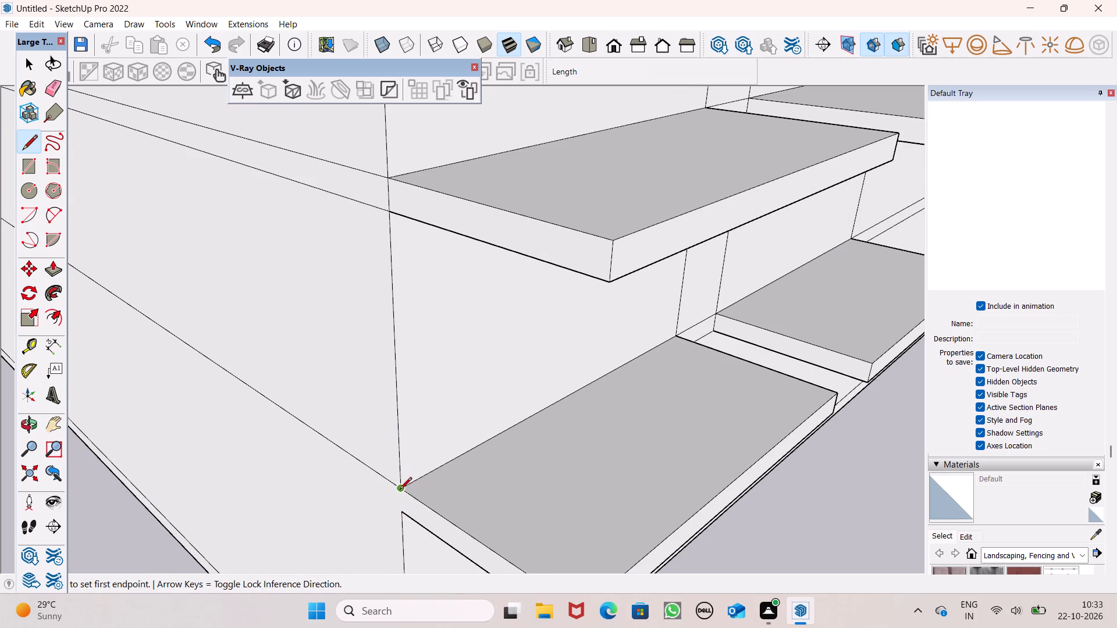
{"action": "left_click", "coordinate": [400, 491]}
{"action": "left_click", "coordinate": [408, 520]}
{"action": "key", "text": "ctrl+z"}
{"action": "left_click_drag", "start_coordinate": [403, 488], "coordinate": [403, 494]}
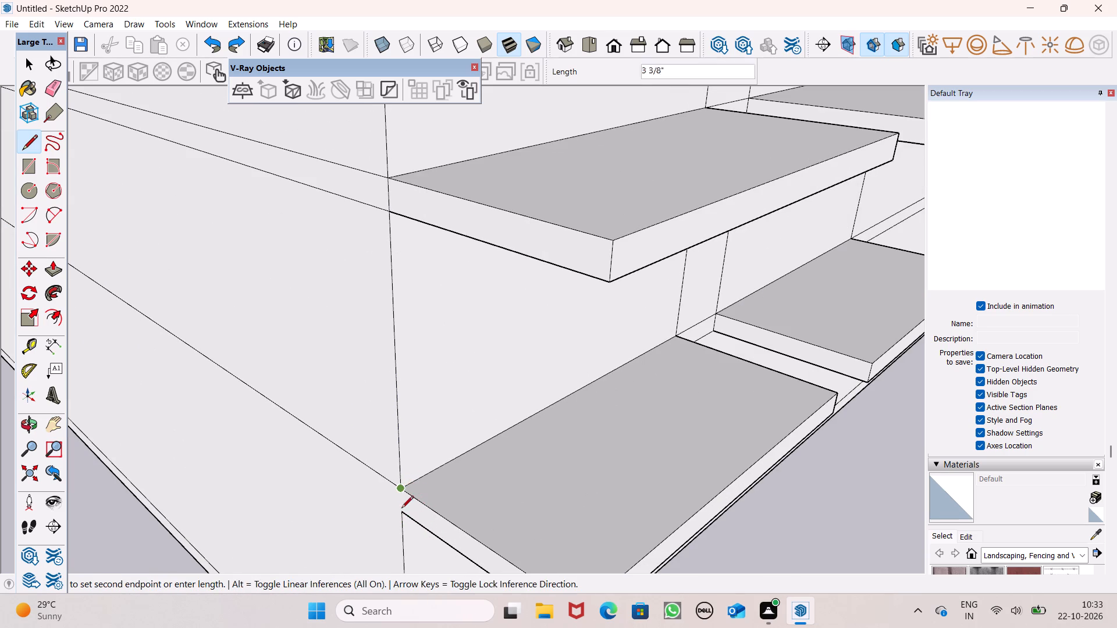
{"action": "left_click", "coordinate": [401, 518]}
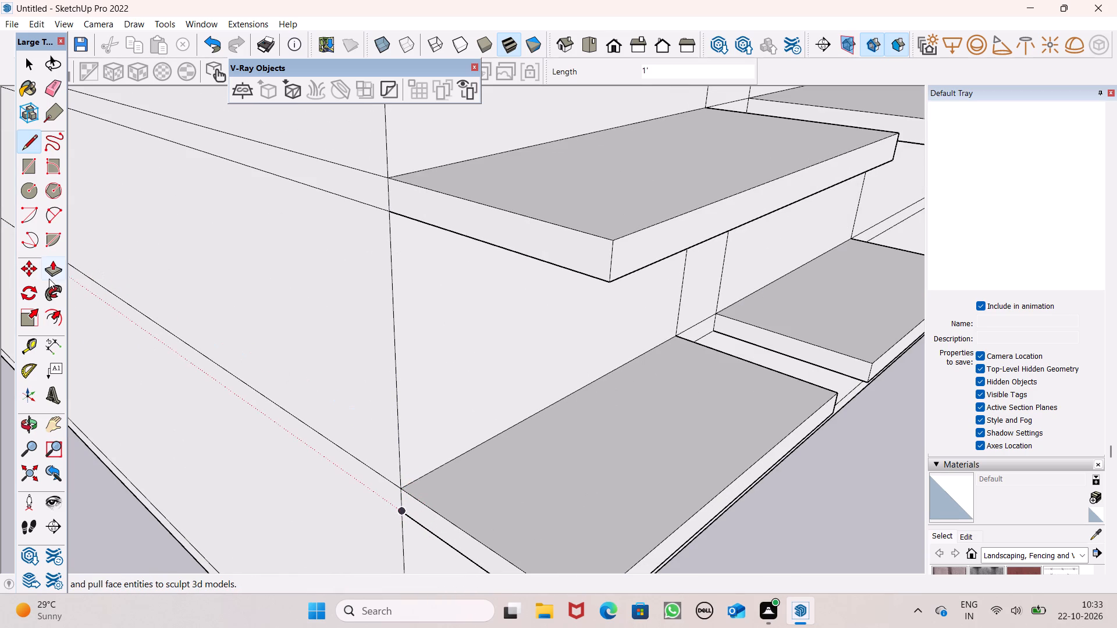
Push/Pull the end face of the third corner slab from the top inward by 1' 10 3/4".
{"action": "left_click", "coordinate": [48, 276]}
{"action": "scroll", "coordinate": [503, 344], "scroll_direction": "down", "scroll_amount": 5}
{"action": "middle_click_drag", "start_coordinate": [515, 394], "coordinate": [573, 487]}
{"action": "scroll", "coordinate": [597, 409], "scroll_direction": "down", "scroll_amount": 2}
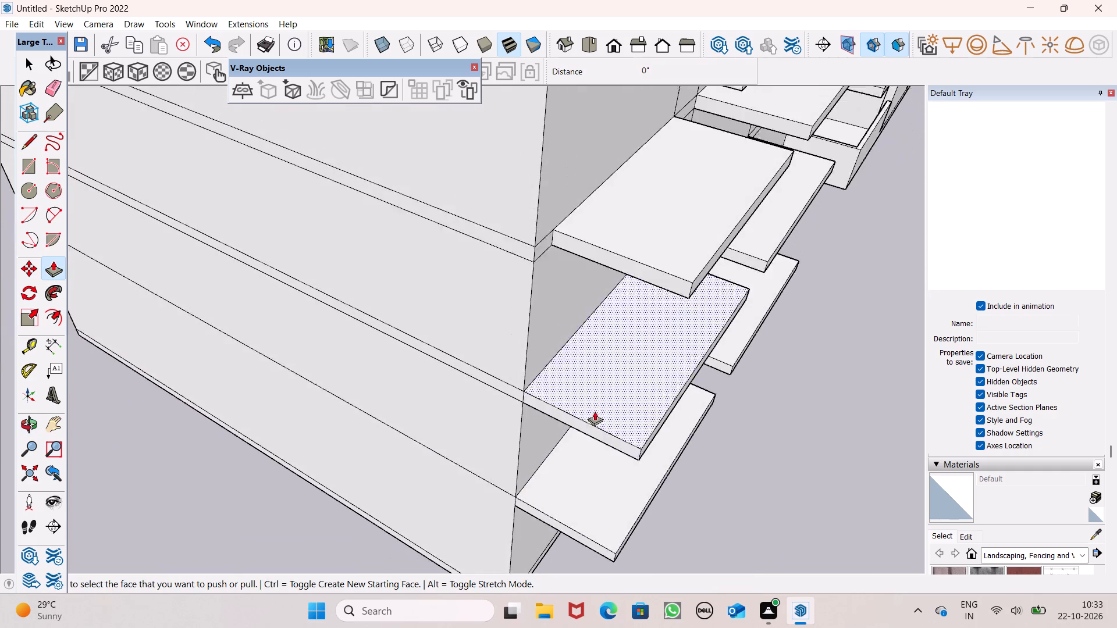
{"action": "scroll", "coordinate": [595, 411], "scroll_direction": "down", "scroll_amount": 3}
{"action": "scroll", "coordinate": [643, 334], "scroll_direction": "up", "scroll_amount": 5}
{"action": "scroll", "coordinate": [632, 344], "scroll_direction": "down", "scroll_amount": 5}
{"action": "left_click_drag", "start_coordinate": [570, 448], "coordinate": [570, 448]}
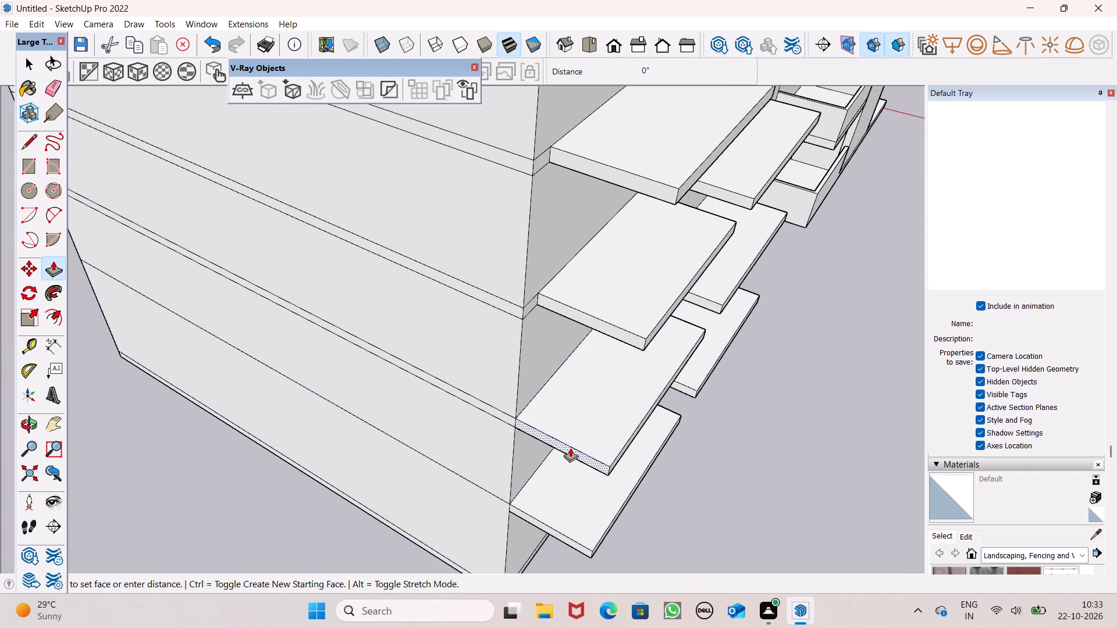
{"action": "left_click_drag", "start_coordinate": [570, 448], "coordinate": [585, 317]}
{"action": "scroll", "coordinate": [552, 324], "scroll_direction": "down", "scroll_amount": 1}
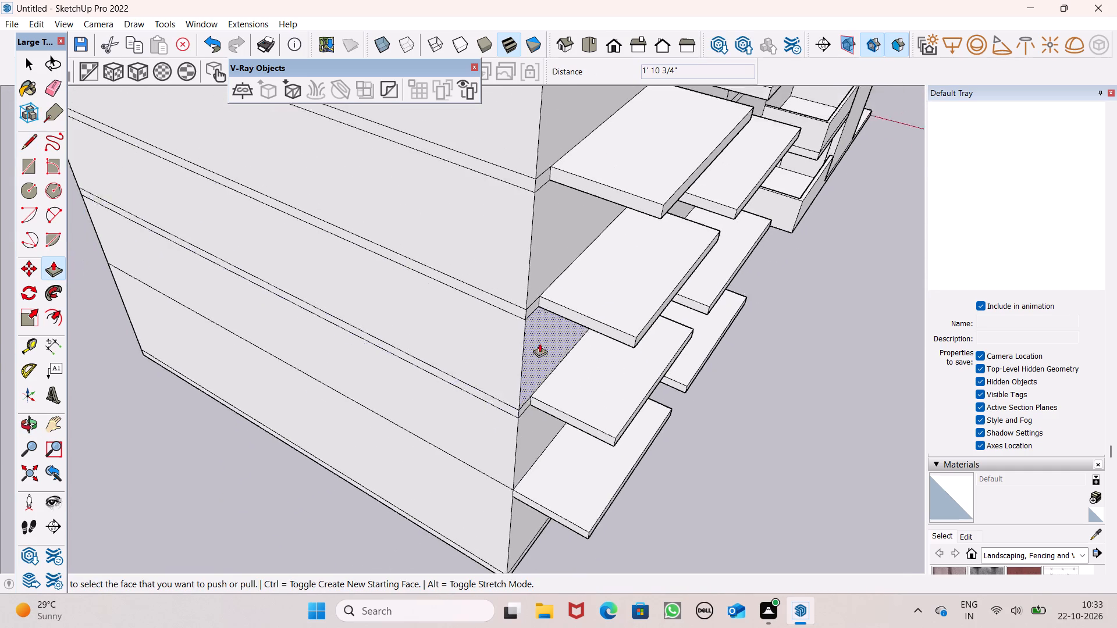
{"action": "scroll", "coordinate": [539, 343], "scroll_direction": "down", "scroll_amount": 3}
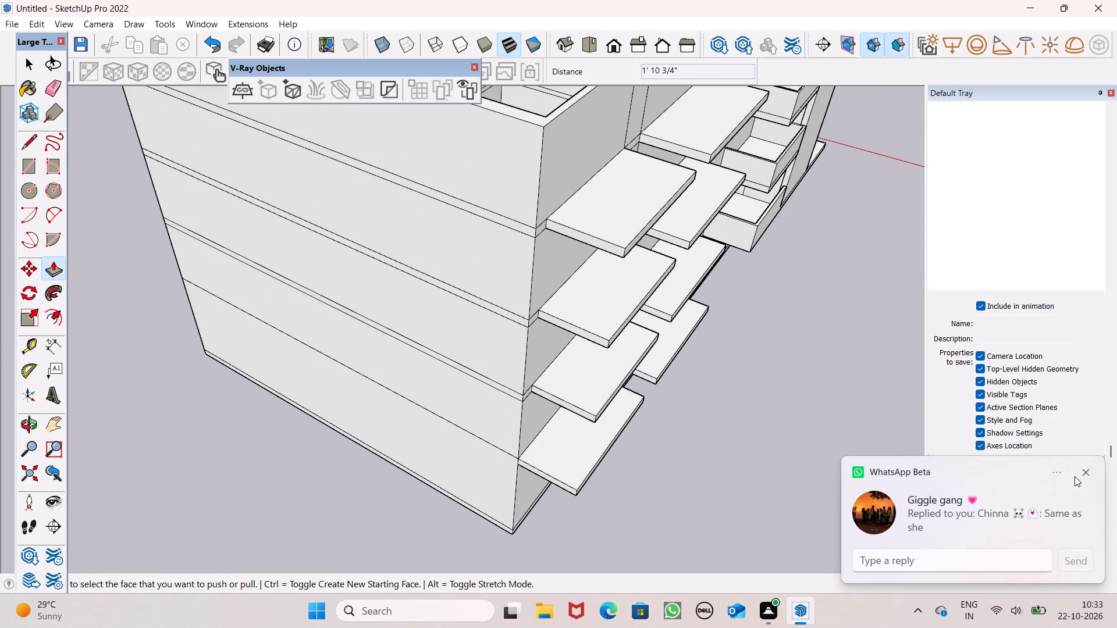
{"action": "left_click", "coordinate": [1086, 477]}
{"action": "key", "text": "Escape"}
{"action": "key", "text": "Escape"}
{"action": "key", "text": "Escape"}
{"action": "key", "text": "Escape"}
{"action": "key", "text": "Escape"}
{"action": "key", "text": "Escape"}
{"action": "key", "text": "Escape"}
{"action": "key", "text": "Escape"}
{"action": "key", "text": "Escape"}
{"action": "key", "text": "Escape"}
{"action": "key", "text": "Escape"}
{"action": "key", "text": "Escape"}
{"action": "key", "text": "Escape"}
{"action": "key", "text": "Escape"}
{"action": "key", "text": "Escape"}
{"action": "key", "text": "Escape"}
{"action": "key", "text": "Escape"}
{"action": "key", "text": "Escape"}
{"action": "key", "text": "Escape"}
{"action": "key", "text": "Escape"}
Push/Pull the lowest corner slab's end face inward, matching the setback of the corner slabs above.
{"action": "scroll", "coordinate": [565, 417], "scroll_direction": "up", "scroll_amount": 3}
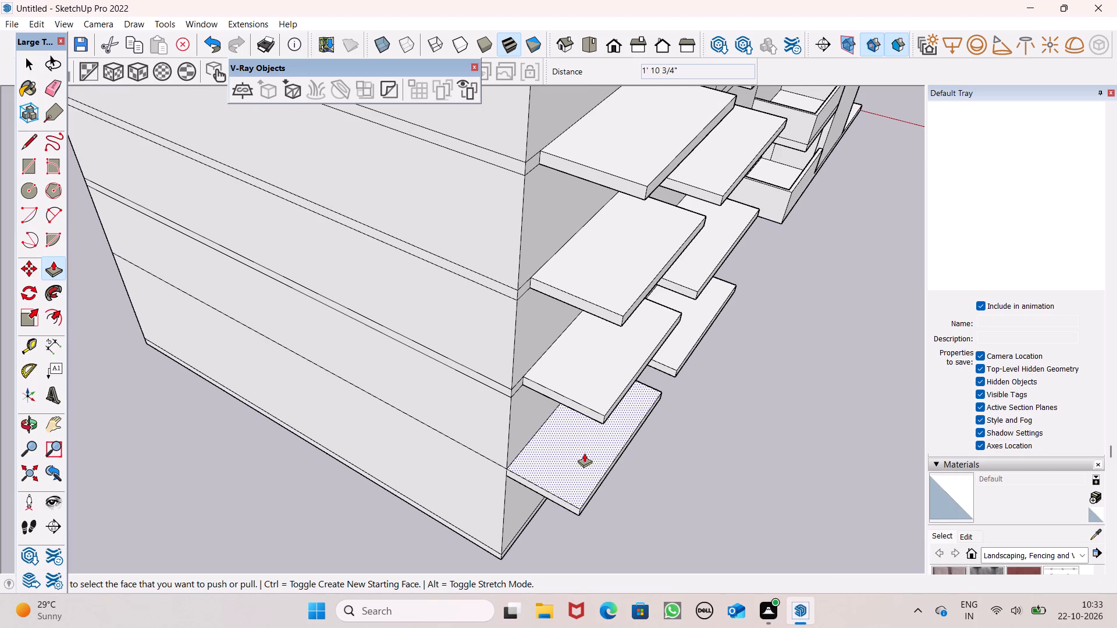
{"action": "left_click_drag", "start_coordinate": [548, 506], "coordinate": [581, 443]}
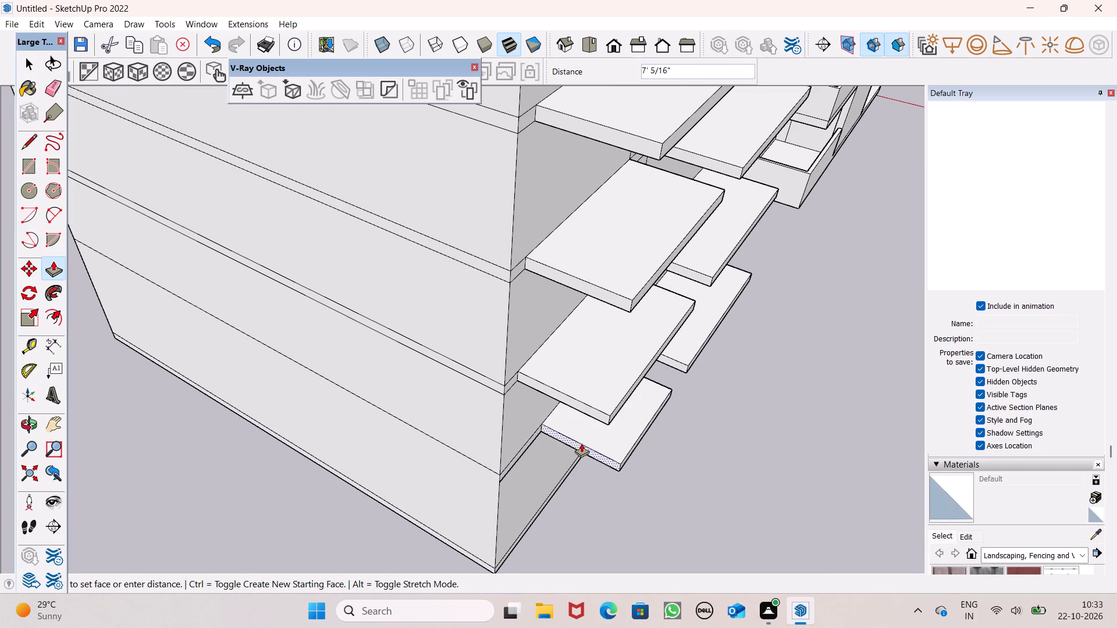
{"action": "left_click_drag", "start_coordinate": [581, 443], "coordinate": [588, 408]}
{"action": "left_click", "coordinate": [588, 408]}
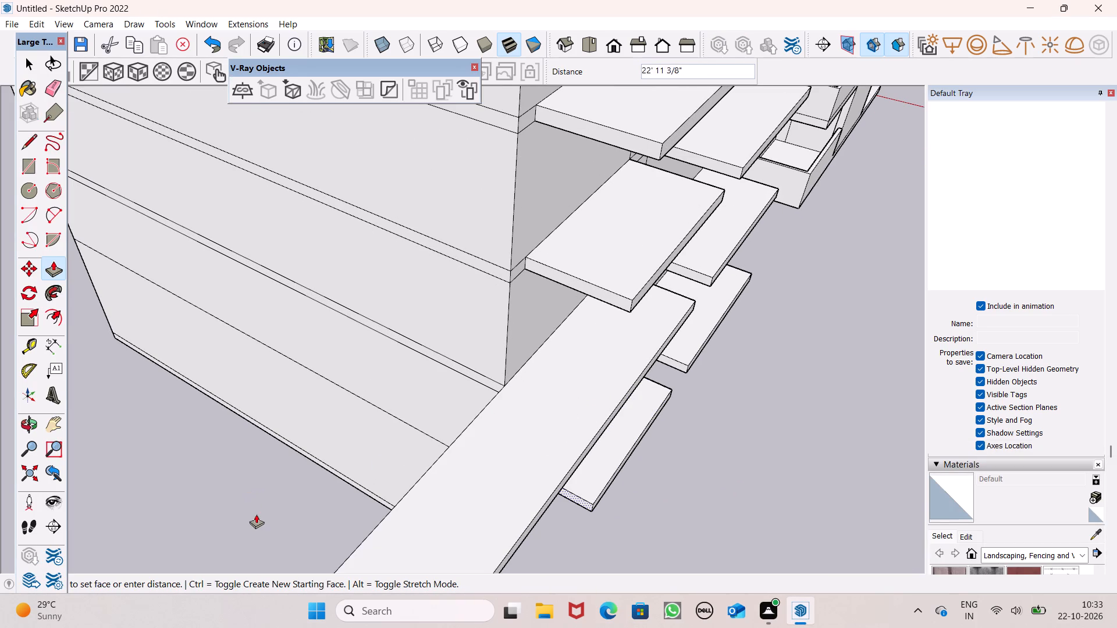
{"action": "key", "text": "space"}
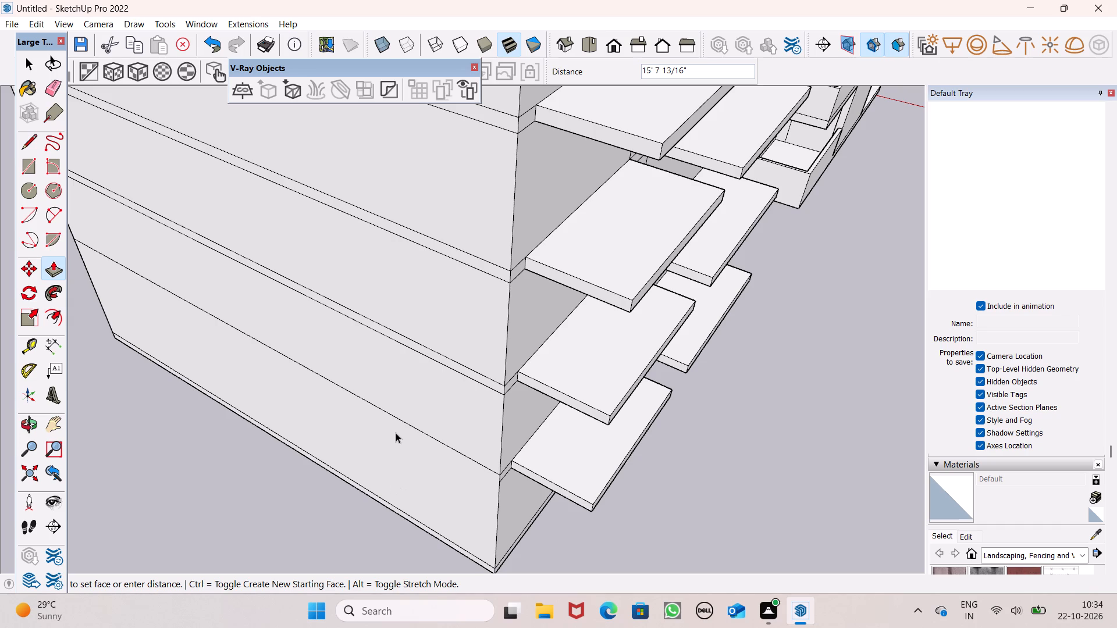
Draw an 11' vertical line on the front wall from the top corner slab's lower inner corner up to the roof edge.
{"action": "scroll", "coordinate": [409, 427], "scroll_direction": "down", "scroll_amount": 4}
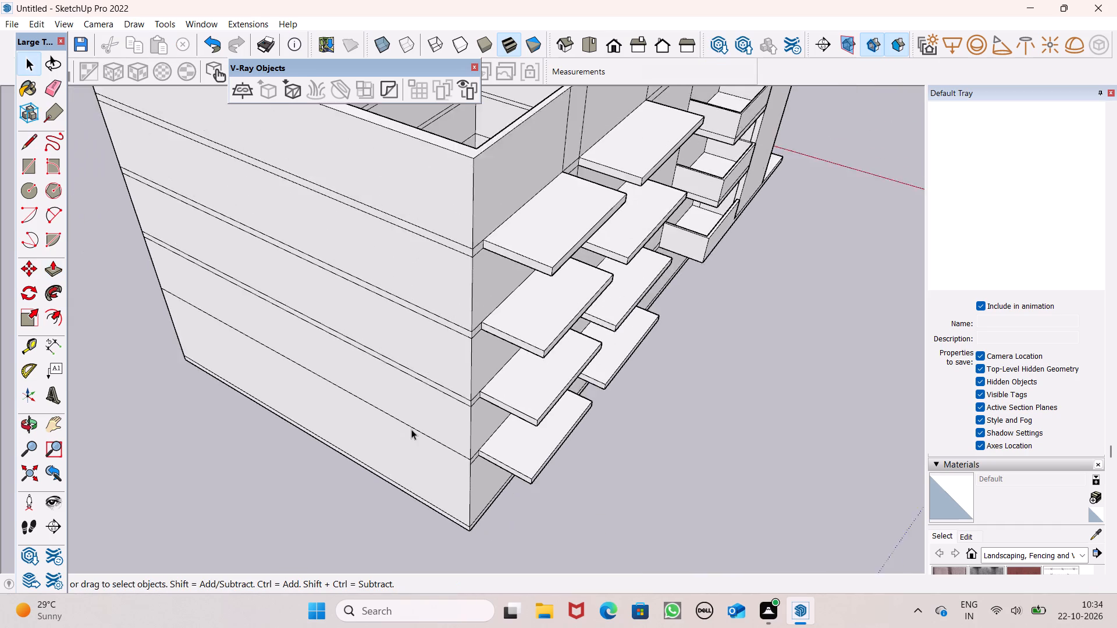
{"action": "scroll", "coordinate": [411, 429], "scroll_direction": "down", "scroll_amount": 2}
{"action": "scroll", "coordinate": [535, 434], "scroll_direction": "down", "scroll_amount": 4}
{"action": "middle_click_drag", "start_coordinate": [527, 454], "coordinate": [319, 252]}
{"action": "scroll", "coordinate": [368, 196], "scroll_direction": "up", "scroll_amount": 3}
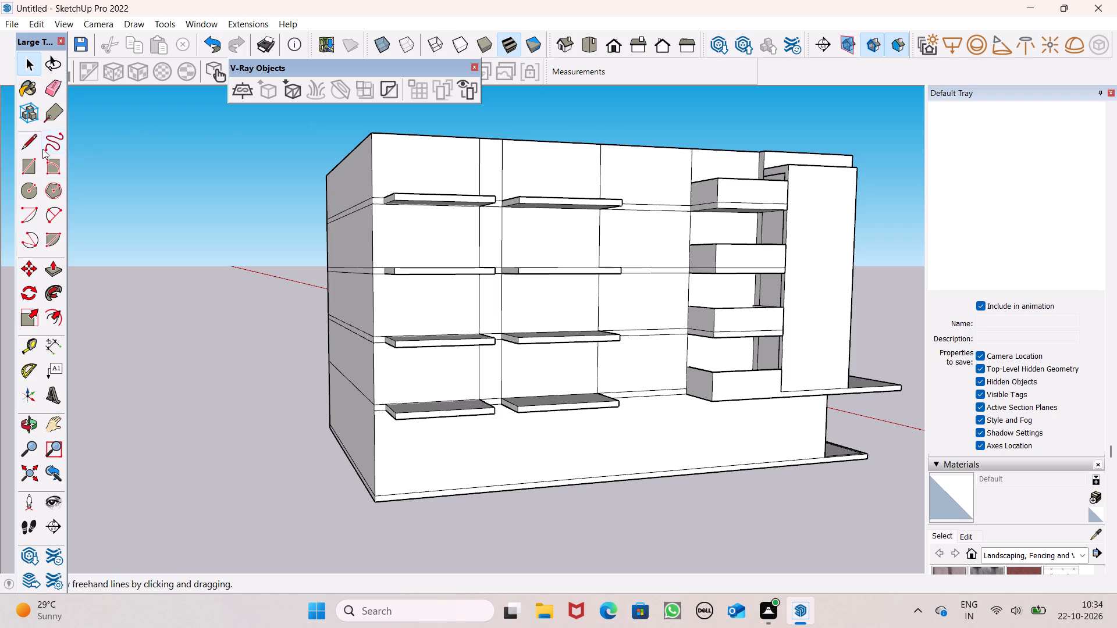
{"action": "left_click", "coordinate": [29, 140]}
{"action": "scroll", "coordinate": [296, 192], "scroll_direction": "up", "scroll_amount": 5}
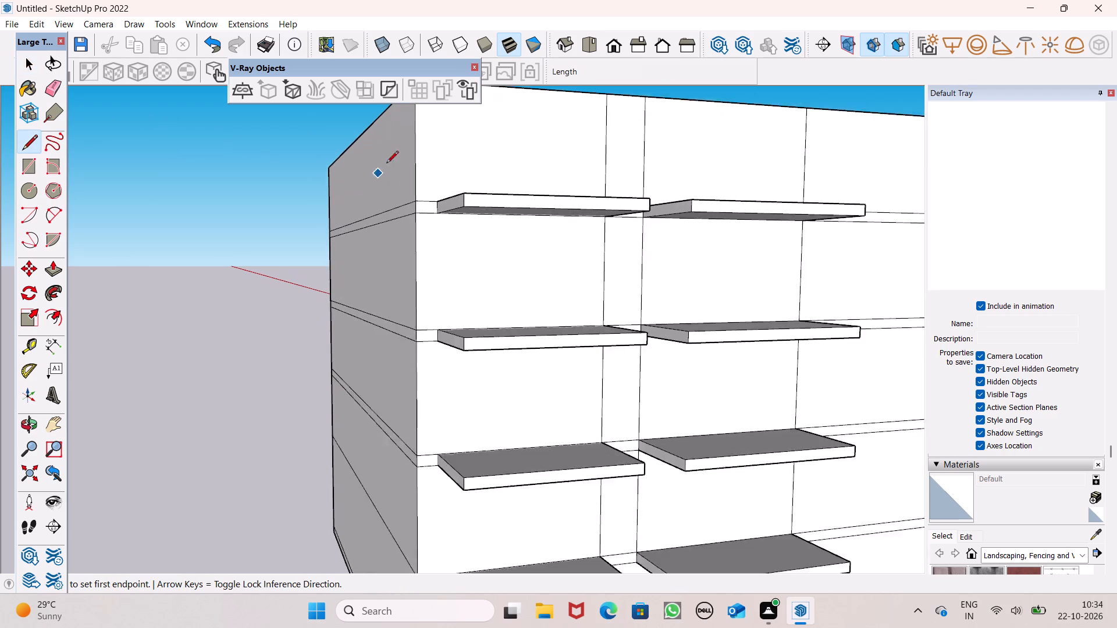
{"action": "scroll", "coordinate": [386, 164], "scroll_direction": "up", "scroll_amount": 1}
{"action": "scroll", "coordinate": [452, 219], "scroll_direction": "down", "scroll_amount": 5}
{"action": "scroll", "coordinate": [431, 145], "scroll_direction": "up", "scroll_amount": 4}
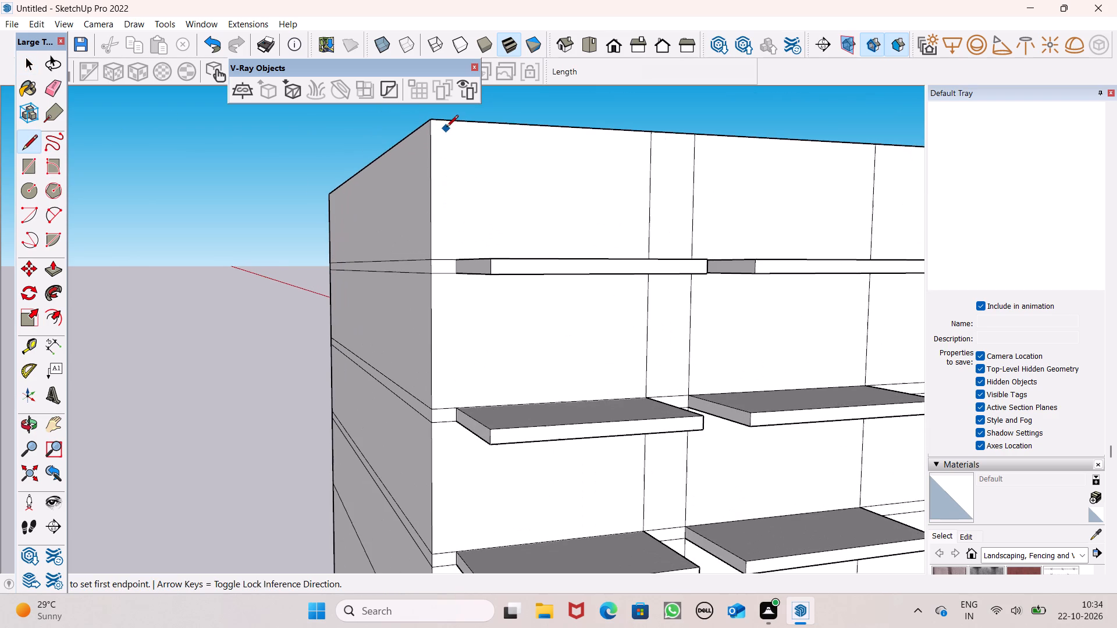
{"action": "scroll", "coordinate": [446, 128], "scroll_direction": "up", "scroll_amount": 1}
{"action": "left_click_drag", "start_coordinate": [456, 272], "coordinate": [465, 234]}
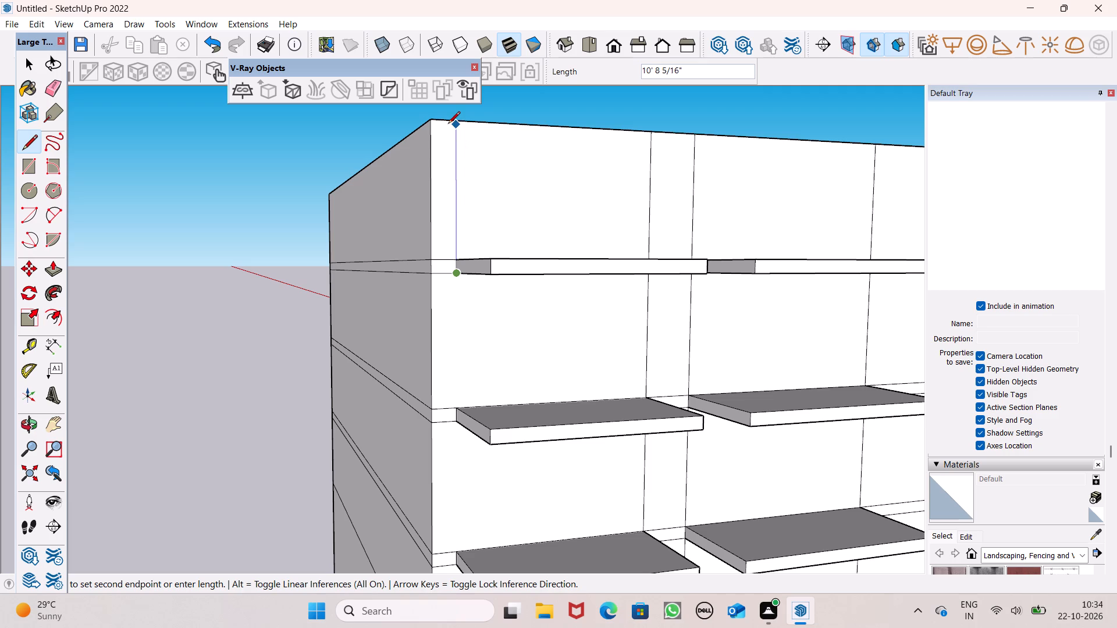
{"action": "scroll", "coordinate": [472, 135], "scroll_direction": "up", "scroll_amount": 5}
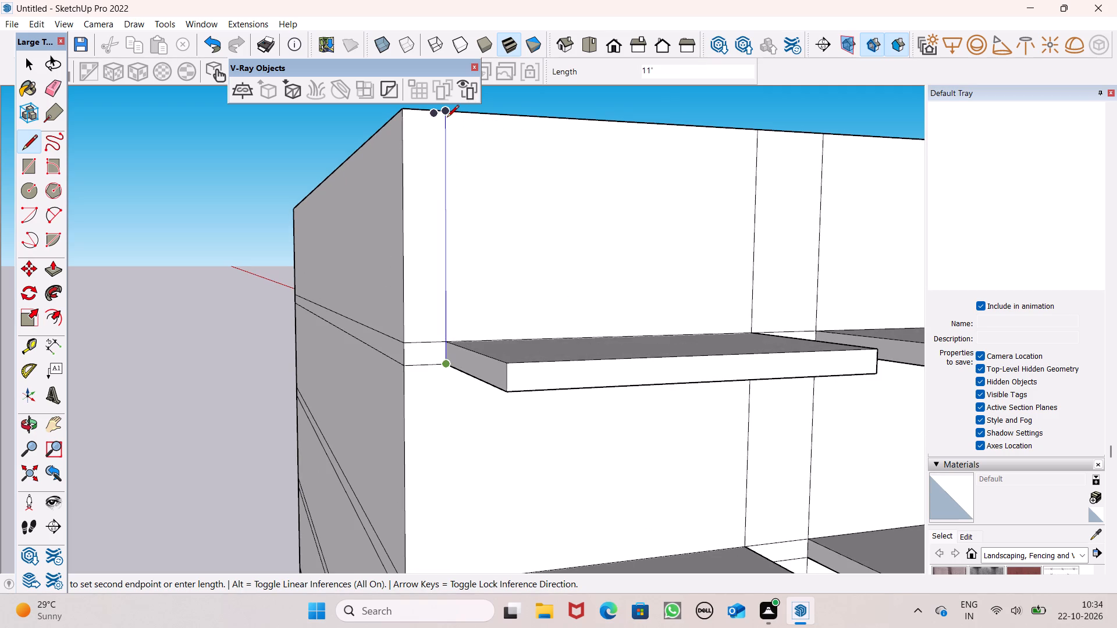
{"action": "scroll", "coordinate": [447, 118], "scroll_direction": "up", "scroll_amount": 3}
{"action": "left_click", "coordinate": [447, 118]}
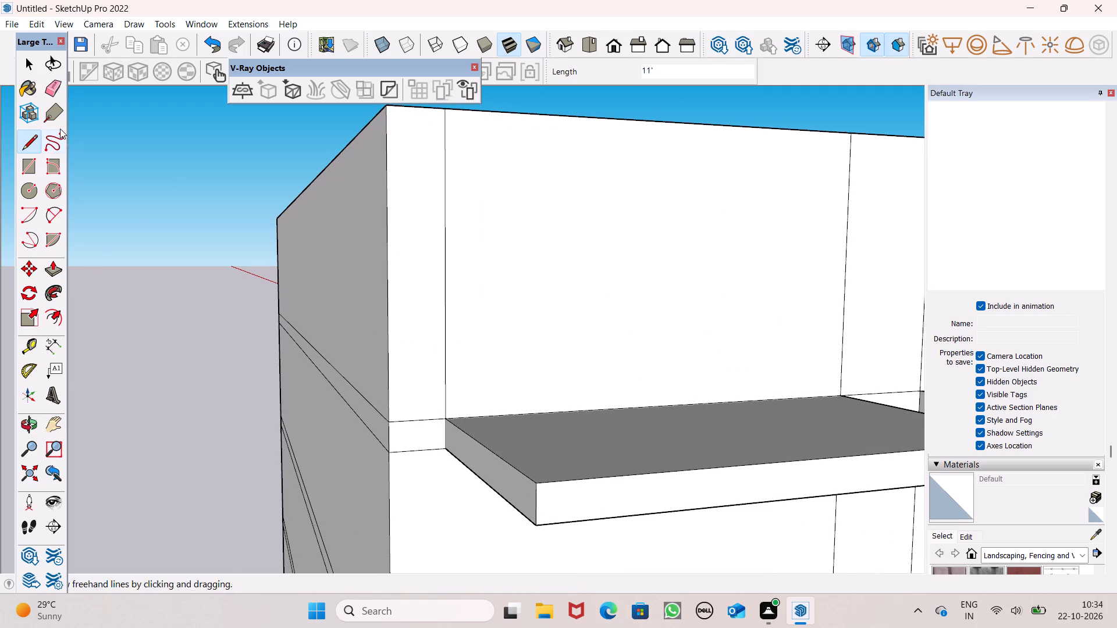
Erase the short floor-band lines on the front wall between the building corner and the two upper corner slabs.
{"action": "left_click_drag", "start_coordinate": [49, 91], "coordinate": [57, 93]}
{"action": "scroll", "coordinate": [426, 159], "scroll_direction": "down", "scroll_amount": 2}
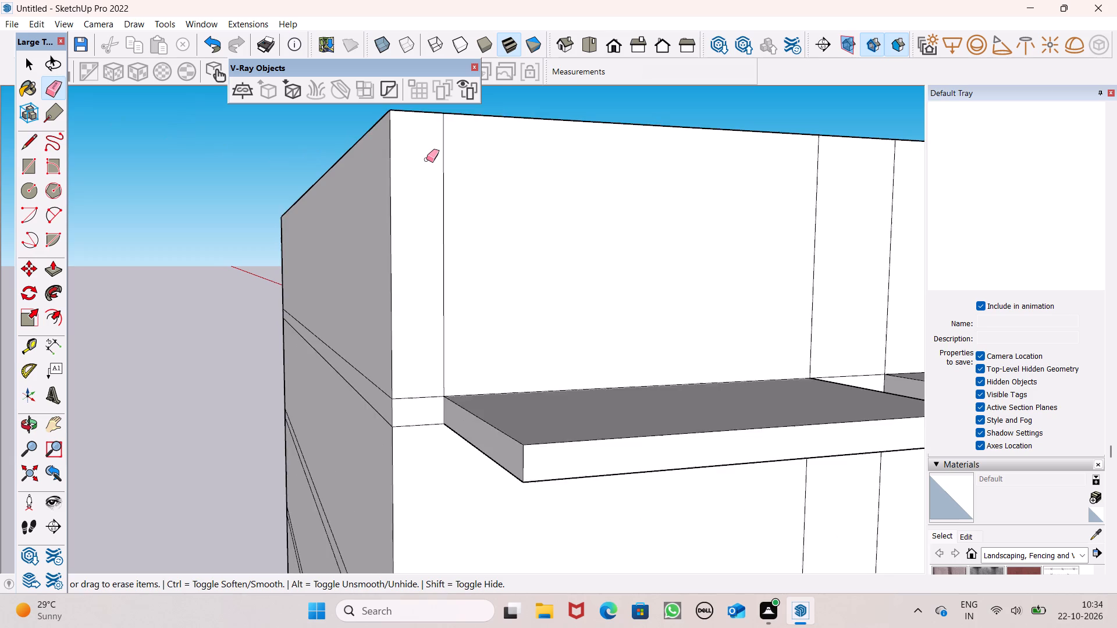
{"action": "scroll", "coordinate": [426, 159], "scroll_direction": "down", "scroll_amount": 2}
{"action": "scroll", "coordinate": [448, 326], "scroll_direction": "up", "scroll_amount": 5}
{"action": "left_click_drag", "start_coordinate": [397, 335], "coordinate": [407, 395]}
{"action": "scroll", "coordinate": [450, 225], "scroll_direction": "down", "scroll_amount": 2}
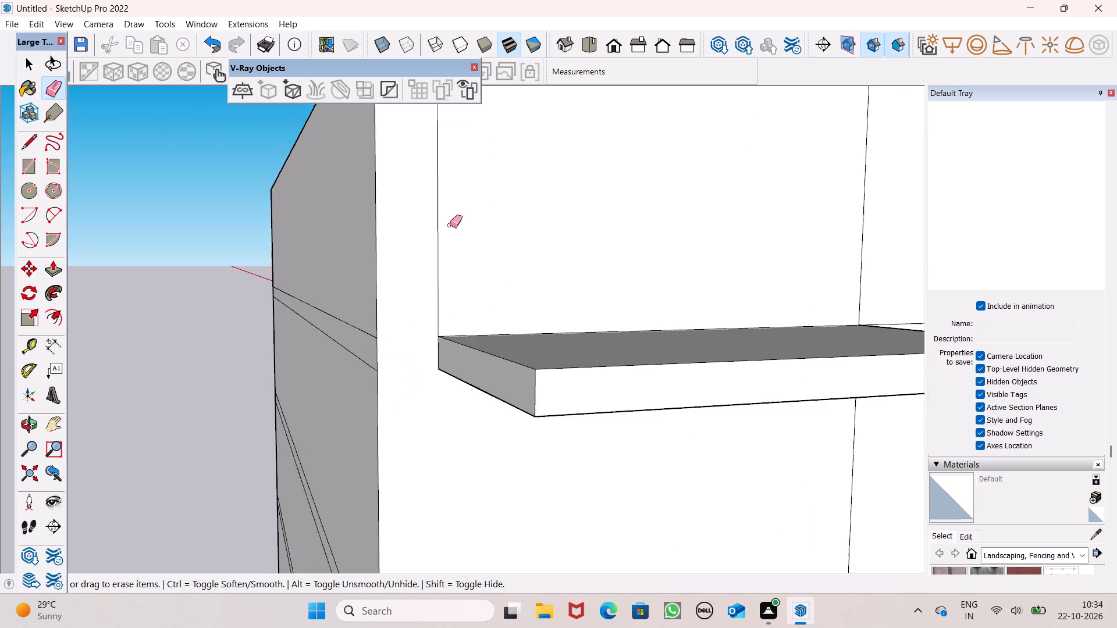
{"action": "scroll", "coordinate": [450, 225], "scroll_direction": "down", "scroll_amount": 8}
{"action": "scroll", "coordinate": [436, 469], "scroll_direction": "up", "scroll_amount": 5}
{"action": "left_click_drag", "start_coordinate": [433, 402], "coordinate": [441, 452]}
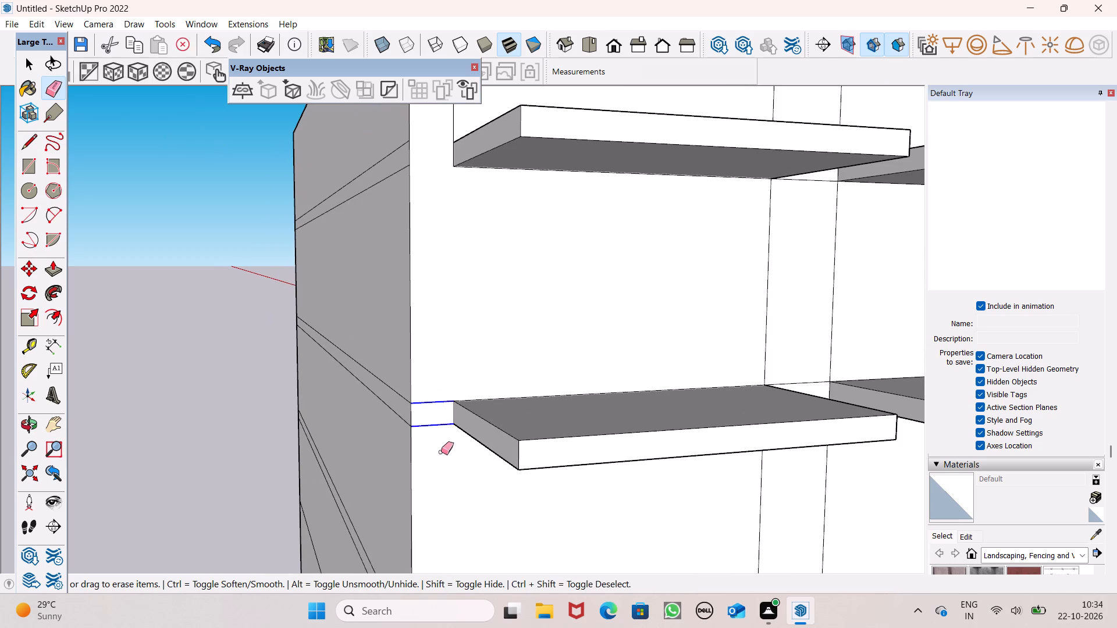
{"action": "left_click_drag", "start_coordinate": [441, 452], "coordinate": [441, 448]}
Erase the short floor-band lines on the front wall between the building corner and the two lower corner slabs.
{"action": "scroll", "coordinate": [483, 249], "scroll_direction": "down", "scroll_amount": 6}
{"action": "scroll", "coordinate": [456, 413], "scroll_direction": "down", "scroll_amount": 4}
{"action": "scroll", "coordinate": [510, 580], "scroll_direction": "up", "scroll_amount": 7}
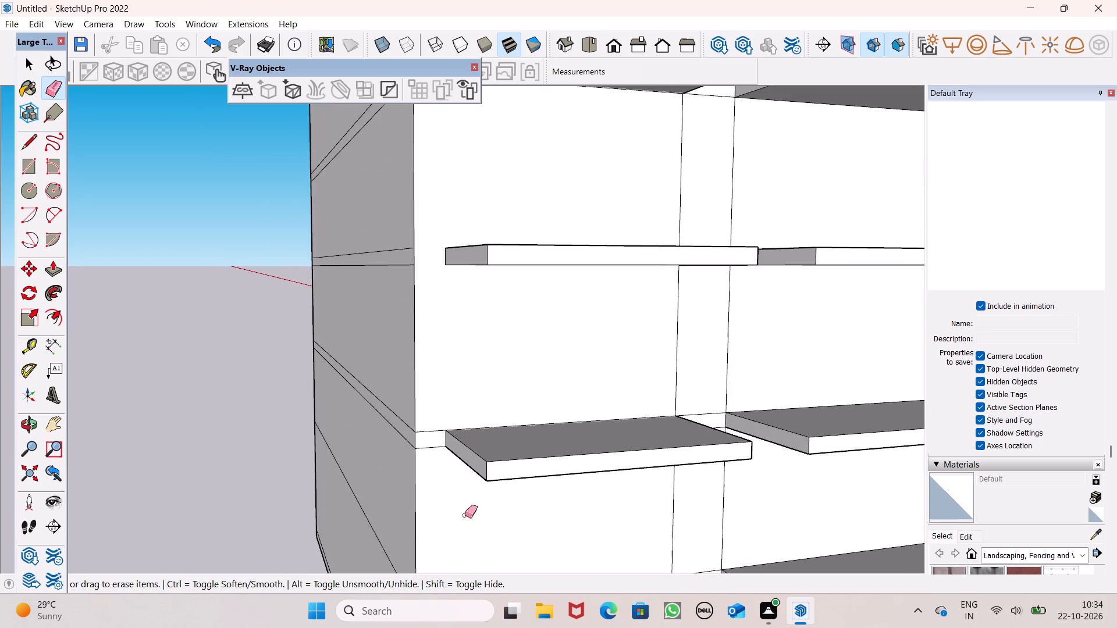
{"action": "scroll", "coordinate": [452, 489], "scroll_direction": "up", "scroll_amount": 6}
{"action": "left_click_drag", "start_coordinate": [418, 394], "coordinate": [427, 394]}
{"action": "left_click_drag", "start_coordinate": [429, 387], "coordinate": [432, 404]}
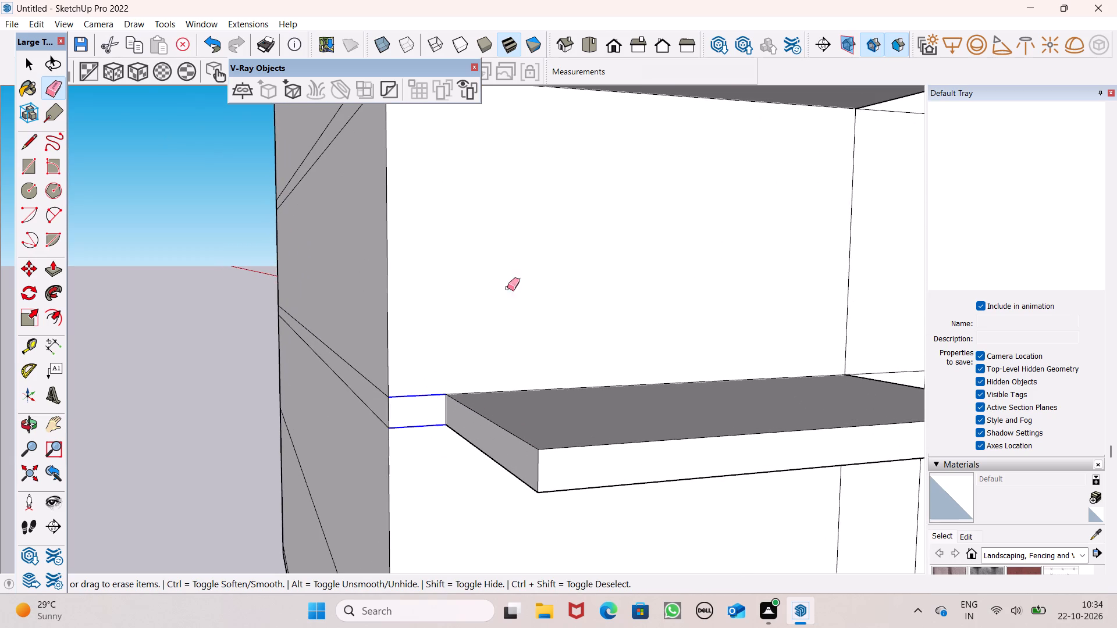
{"action": "scroll", "coordinate": [521, 261], "scroll_direction": "down", "scroll_amount": 12}
{"action": "scroll", "coordinate": [573, 262], "scroll_direction": "down", "scroll_amount": 6}
{"action": "scroll", "coordinate": [571, 386], "scroll_direction": "up", "scroll_amount": 6}
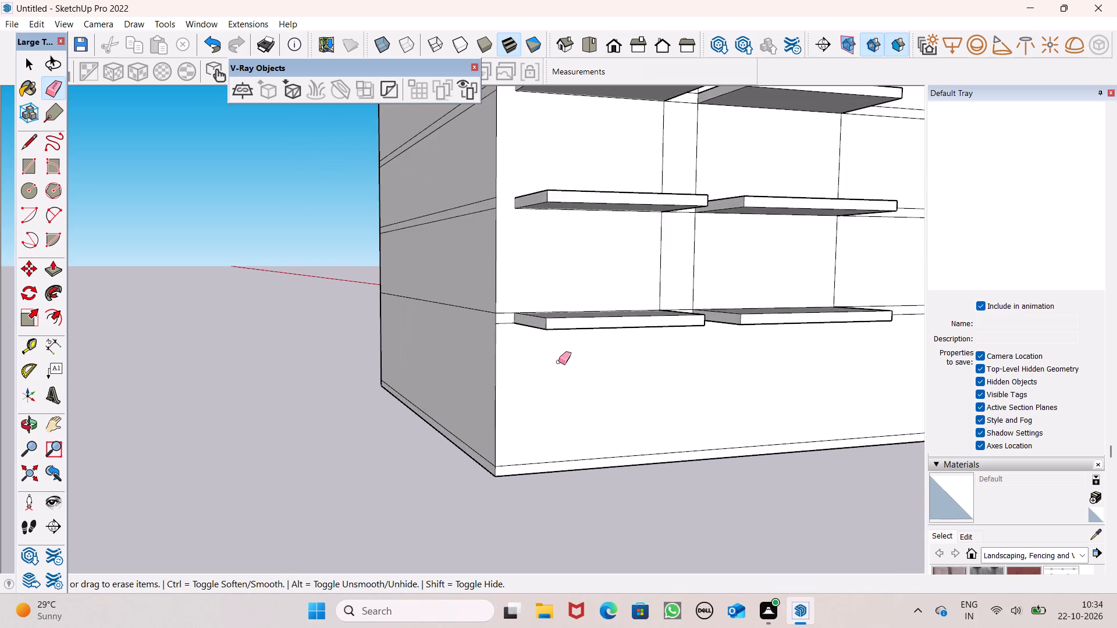
{"action": "scroll", "coordinate": [511, 352], "scroll_direction": "up", "scroll_amount": 7}
{"action": "left_click_drag", "start_coordinate": [504, 275], "coordinate": [505, 312]}
{"action": "scroll", "coordinate": [505, 314], "scroll_direction": "down", "scroll_amount": 1}
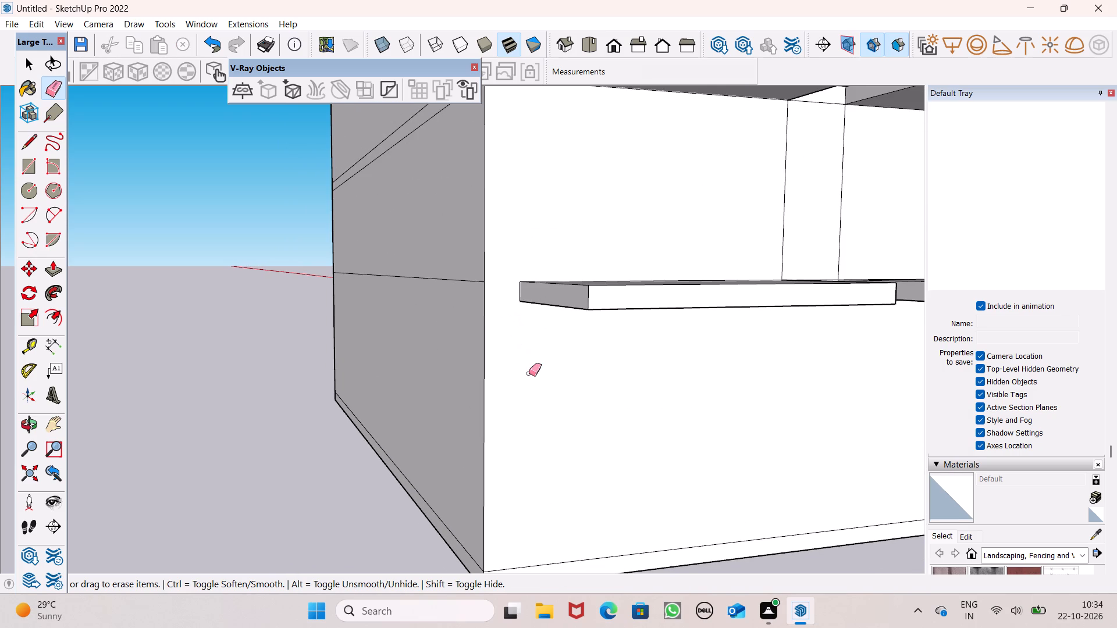
{"action": "scroll", "coordinate": [529, 373], "scroll_direction": "down", "scroll_amount": 13}
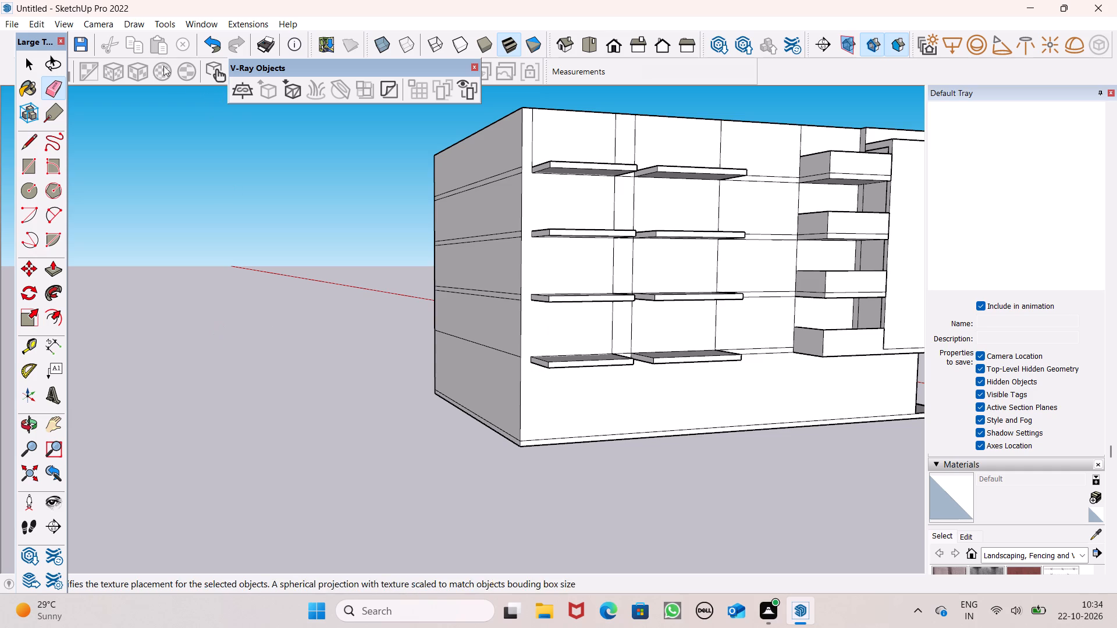
Draw a 47' vertical line from the top corner slab's lower inner corner down the front wall to the plinth line.
{"action": "left_click", "coordinate": [37, 140]}
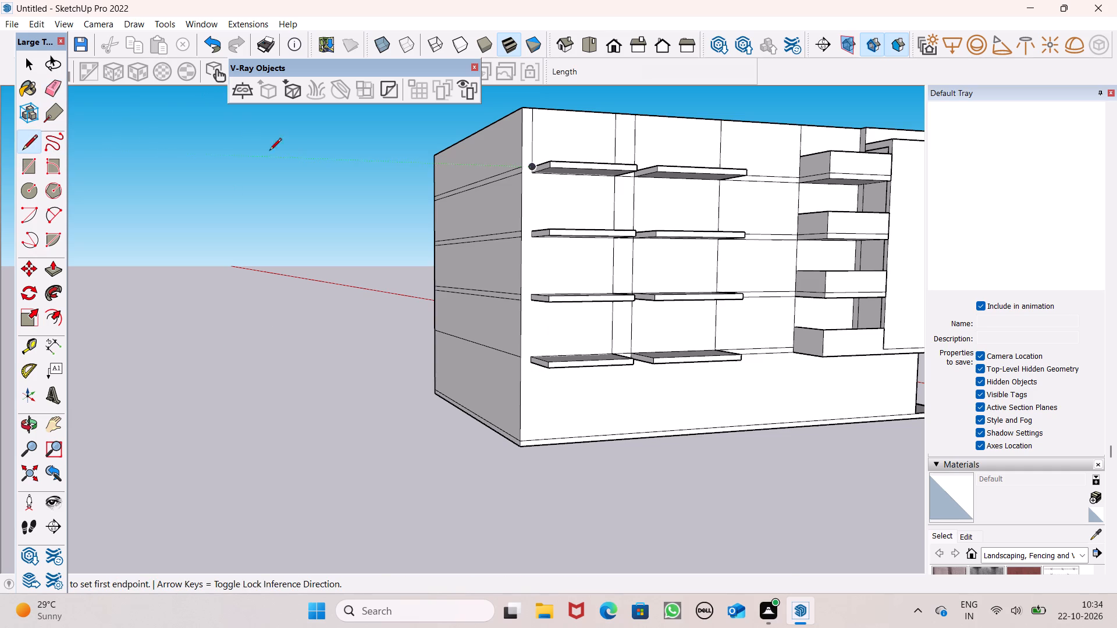
{"action": "scroll", "coordinate": [549, 207], "scroll_direction": "up", "scroll_amount": 5}
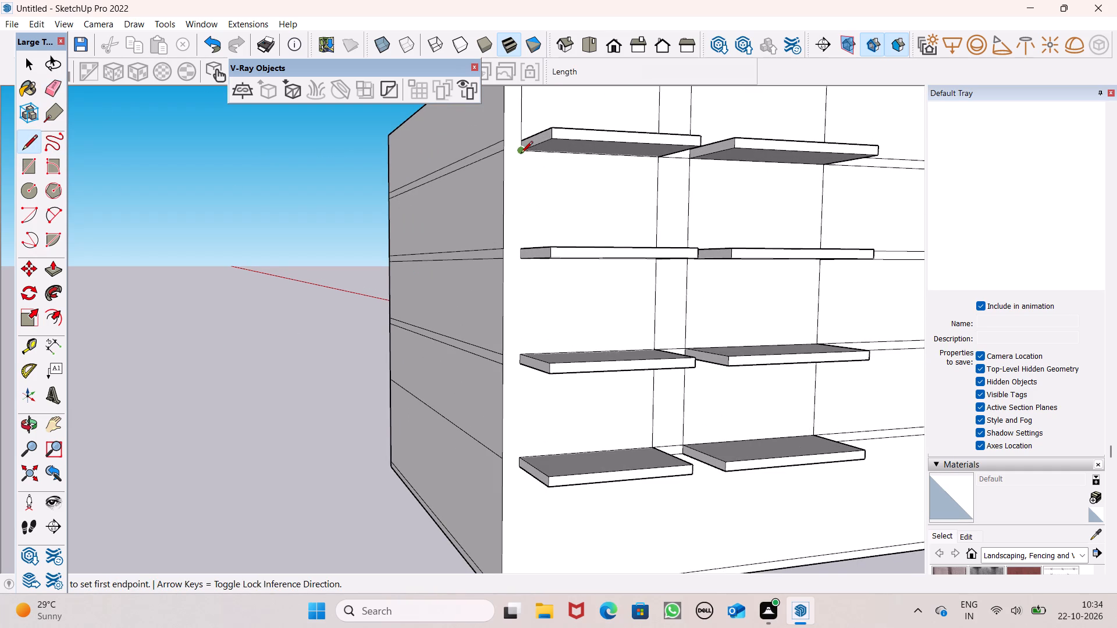
{"action": "left_click", "coordinate": [521, 154]}
{"action": "scroll", "coordinate": [514, 174], "scroll_direction": "down", "scroll_amount": 2}
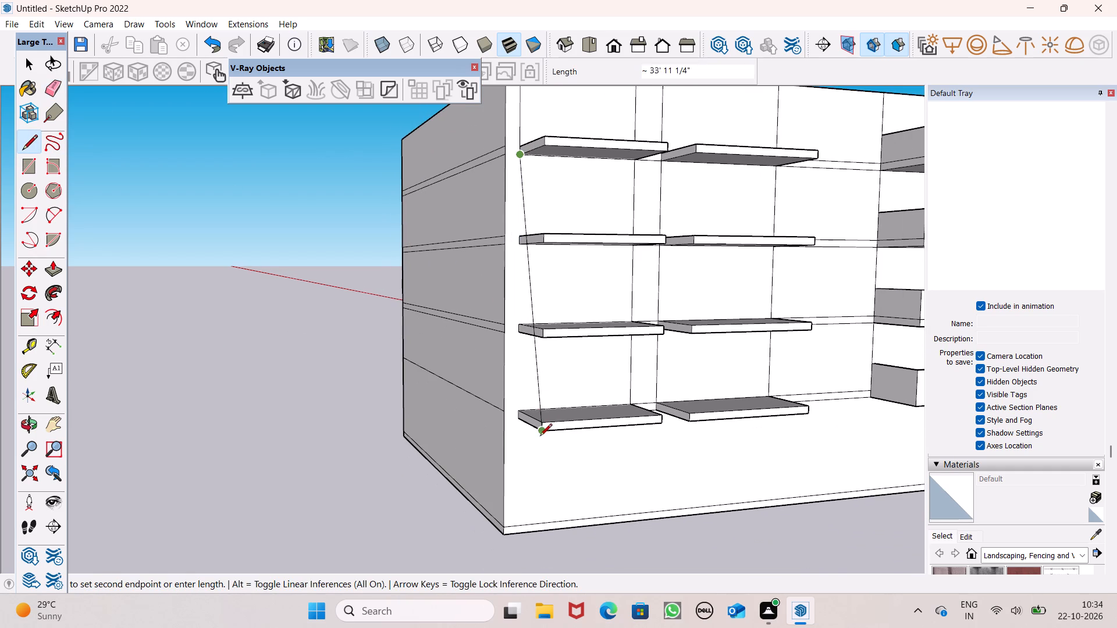
{"action": "left_click", "coordinate": [520, 527]}
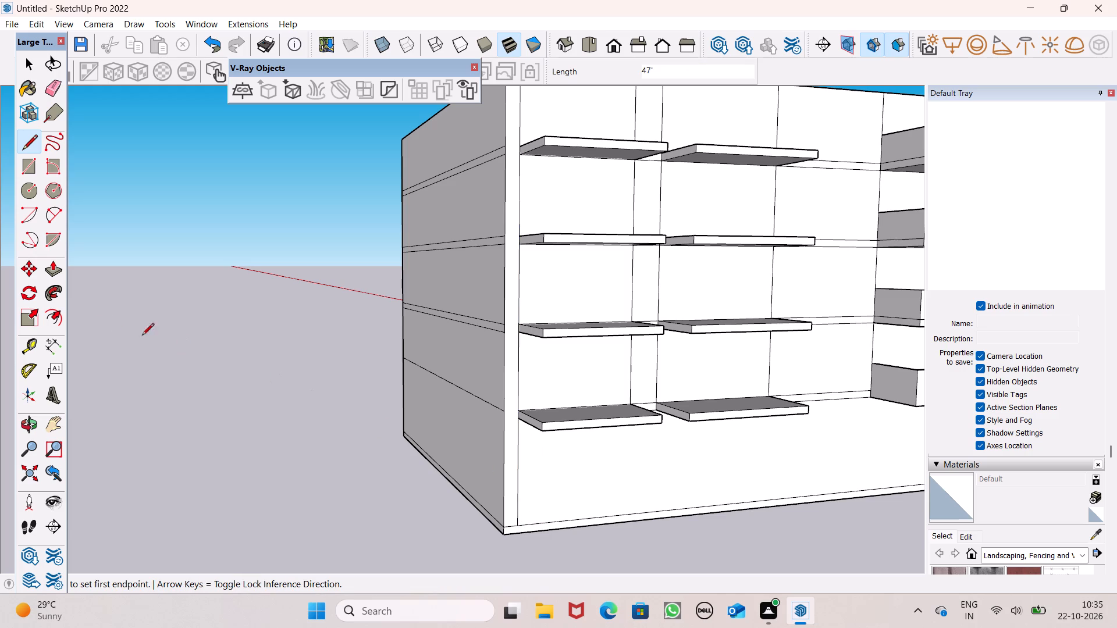
Push/Pull the narrow vertical corner strip on the front wall outward 7' 11" to form a full-height corner fin.
{"action": "left_click", "coordinate": [52, 269]}
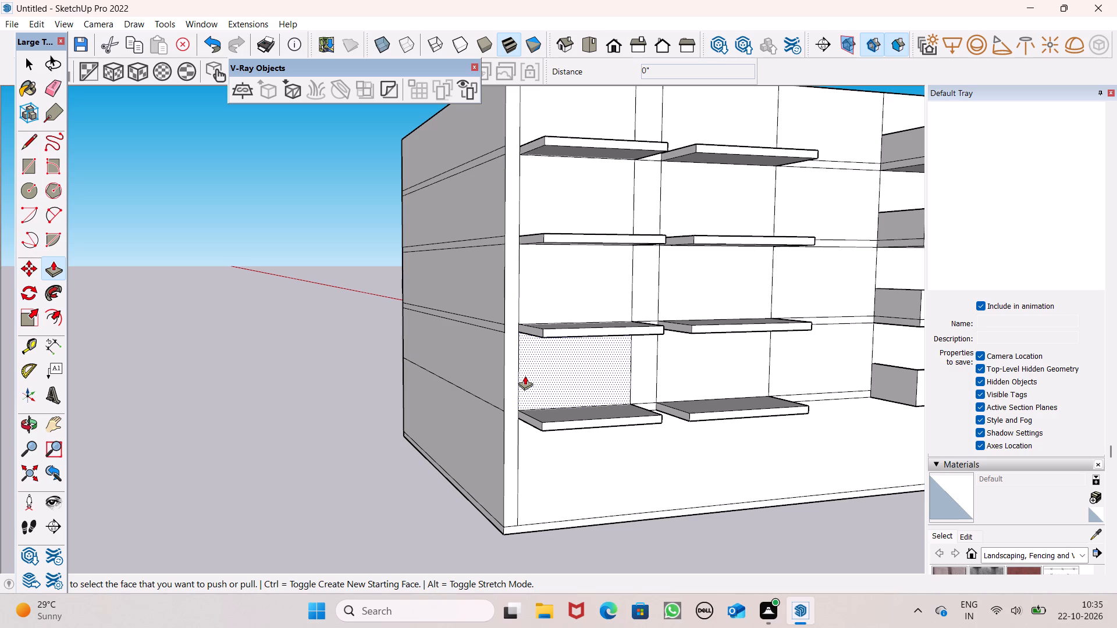
{"action": "scroll", "coordinate": [523, 376], "scroll_direction": "down", "scroll_amount": 4}
{"action": "middle_click_drag", "start_coordinate": [522, 440], "coordinate": [386, 559]}
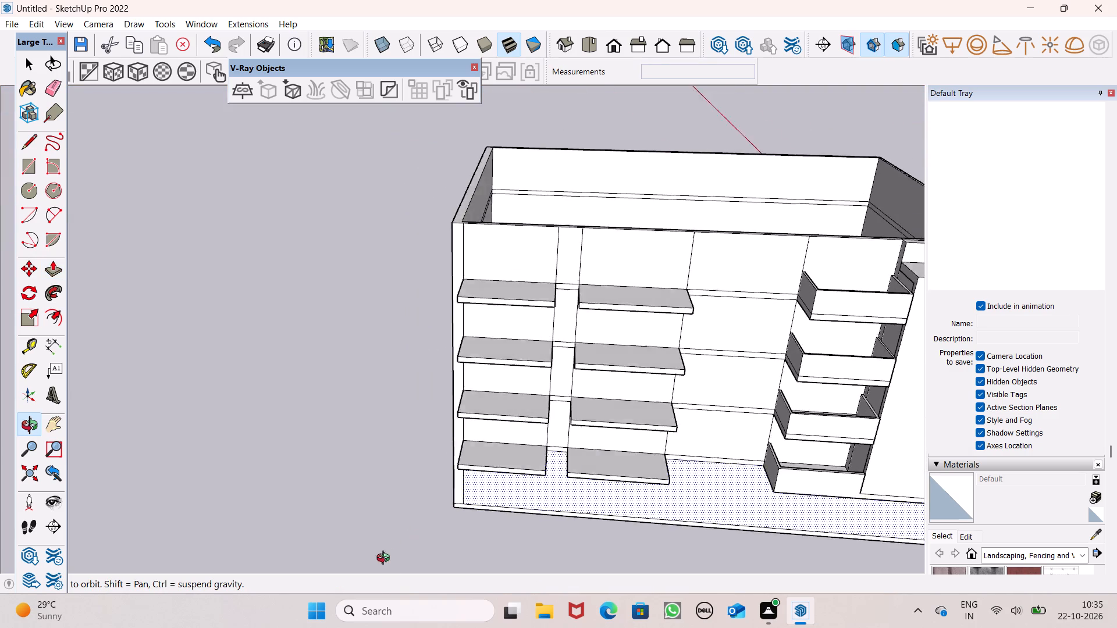
{"action": "middle_click_drag", "start_coordinate": [386, 559], "coordinate": [385, 559]}
{"action": "scroll", "coordinate": [394, 555], "scroll_direction": "up", "scroll_amount": 1}
{"action": "scroll", "coordinate": [657, 304], "scroll_direction": "down", "scroll_amount": 3}
{"action": "scroll", "coordinate": [586, 269], "scroll_direction": "down", "scroll_amount": 2}
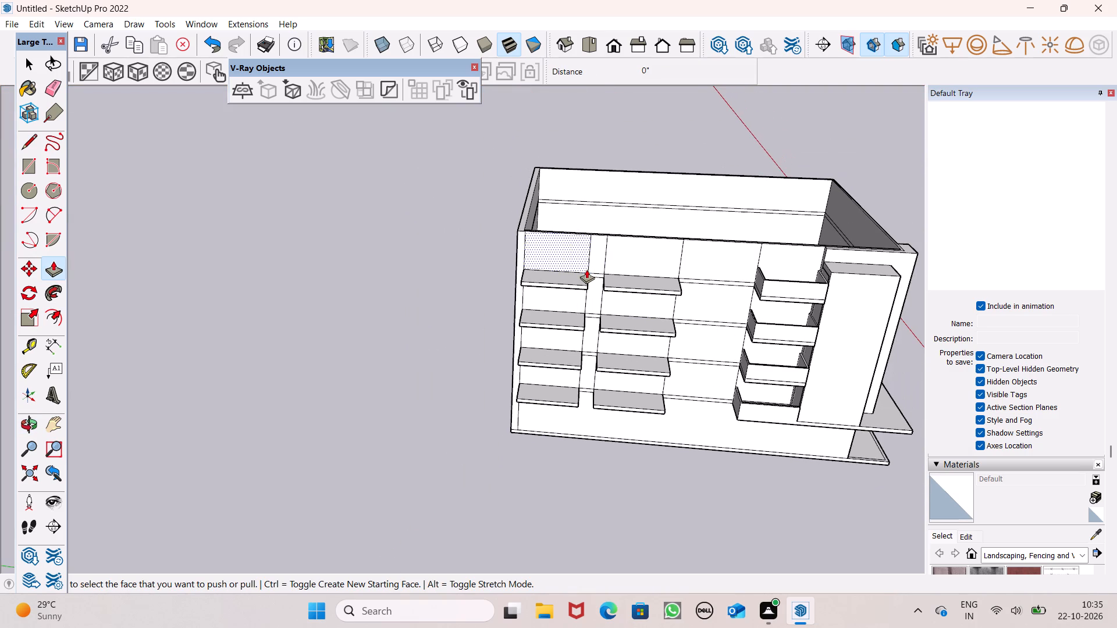
{"action": "middle_click_drag", "start_coordinate": [585, 277], "coordinate": [663, 347]}
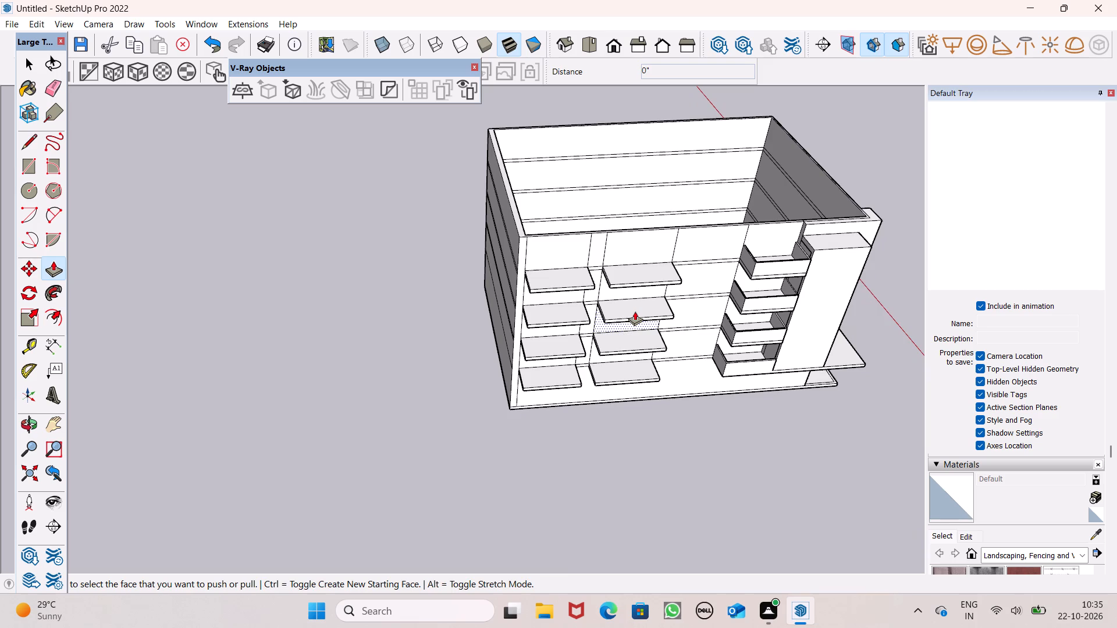
{"action": "scroll", "coordinate": [633, 308], "scroll_direction": "down", "scroll_amount": 2}
{"action": "middle_click_drag", "start_coordinate": [627, 304], "coordinate": [704, 370]}
{"action": "scroll", "coordinate": [616, 282], "scroll_direction": "up", "scroll_amount": 3}
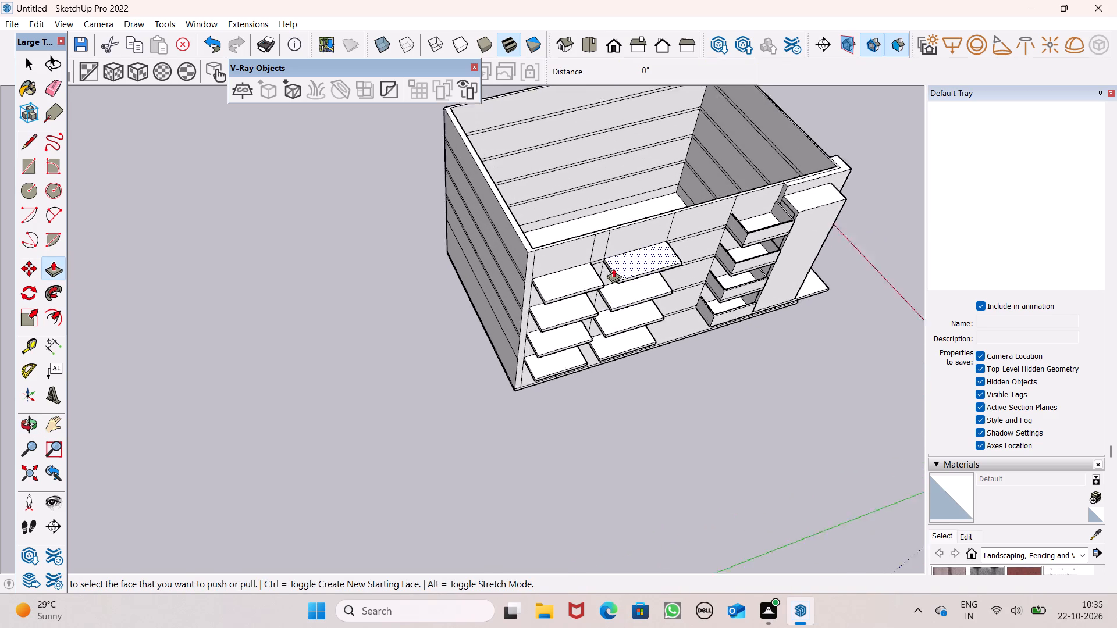
{"action": "scroll", "coordinate": [613, 268], "scroll_direction": "up", "scroll_amount": 3}
{"action": "scroll", "coordinate": [511, 285], "scroll_direction": "up", "scroll_amount": 4}
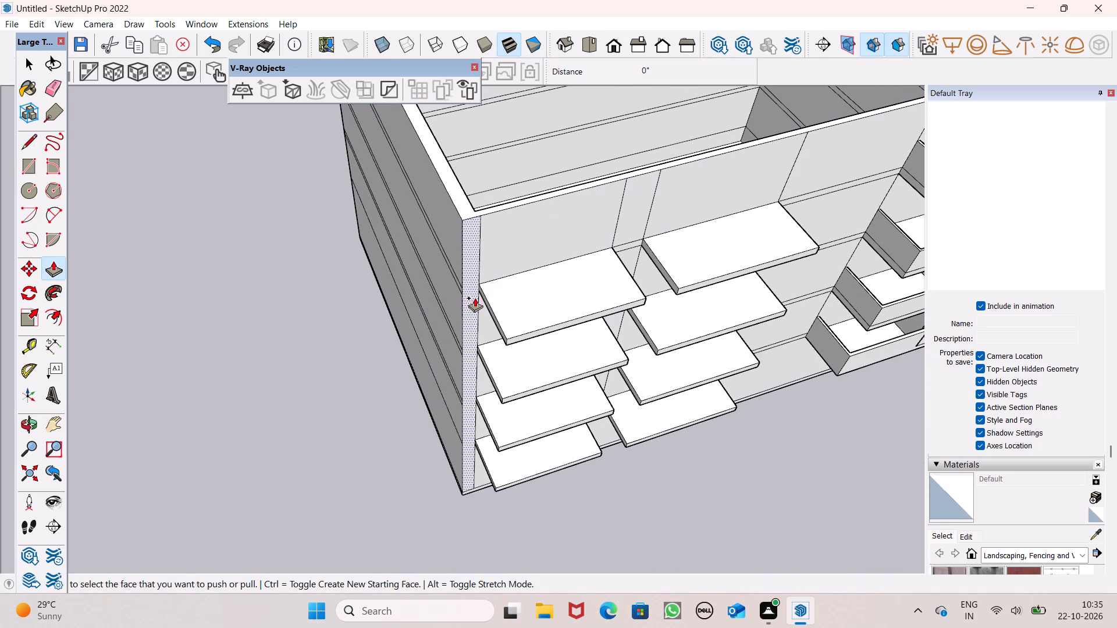
{"action": "left_click_drag", "start_coordinate": [476, 298], "coordinate": [504, 341]}
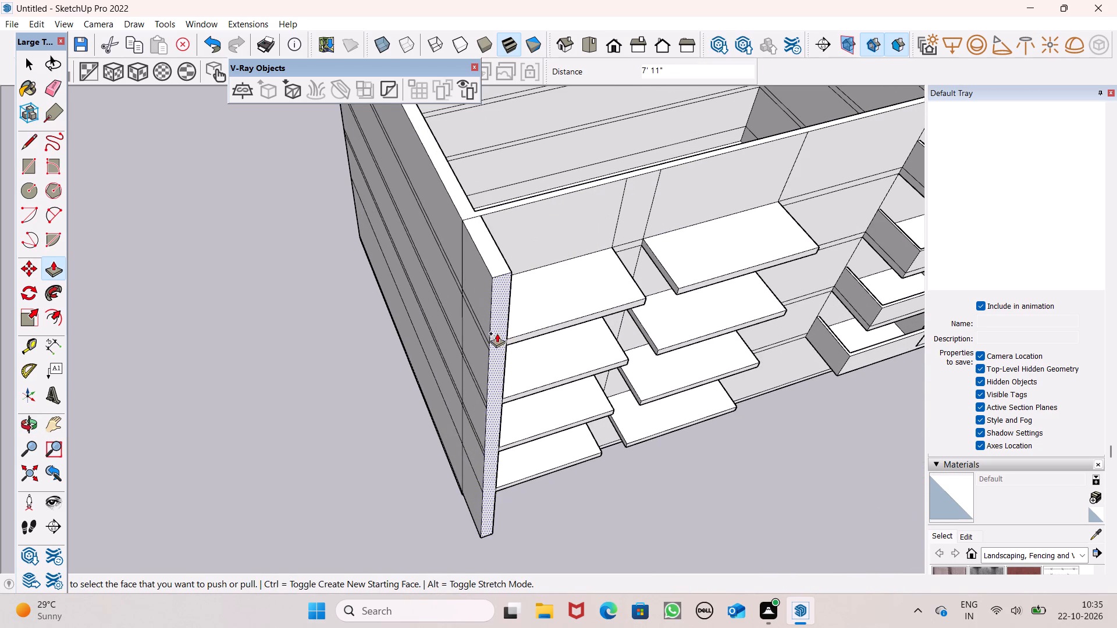
Pull the plinth's front face outward along the whole front wall to slightly beyond the corner fin, undoing any accidental raise of its top.
{"action": "scroll", "coordinate": [435, 159], "scroll_direction": "down", "scroll_amount": 5}
{"action": "scroll", "coordinate": [369, 245], "scroll_direction": "down", "scroll_amount": 6}
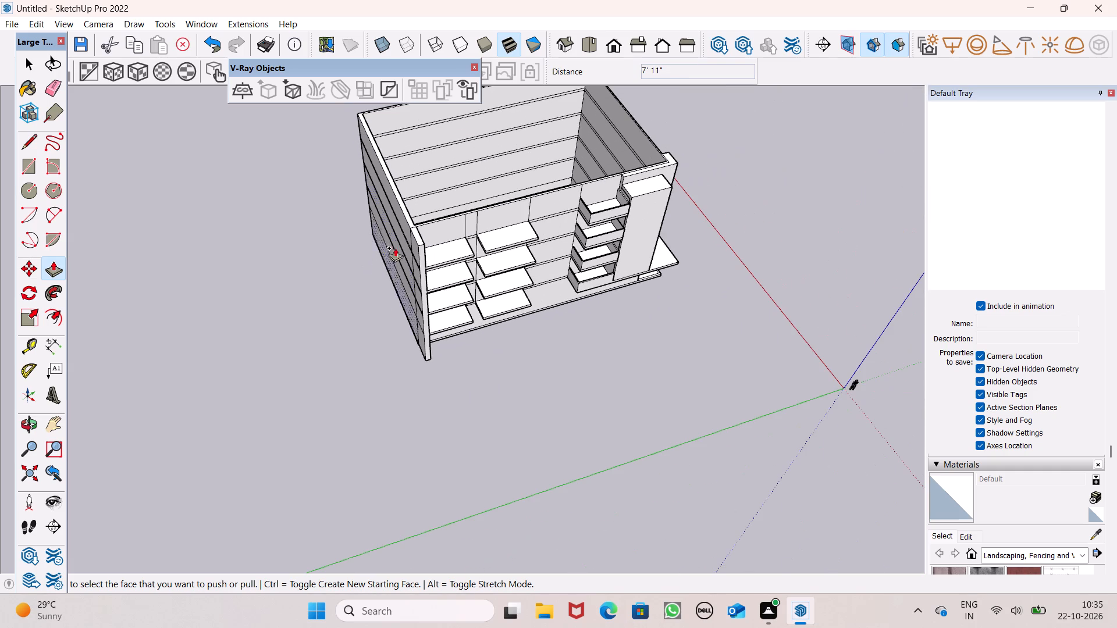
{"action": "middle_click_drag", "start_coordinate": [488, 303], "coordinate": [472, 254]}
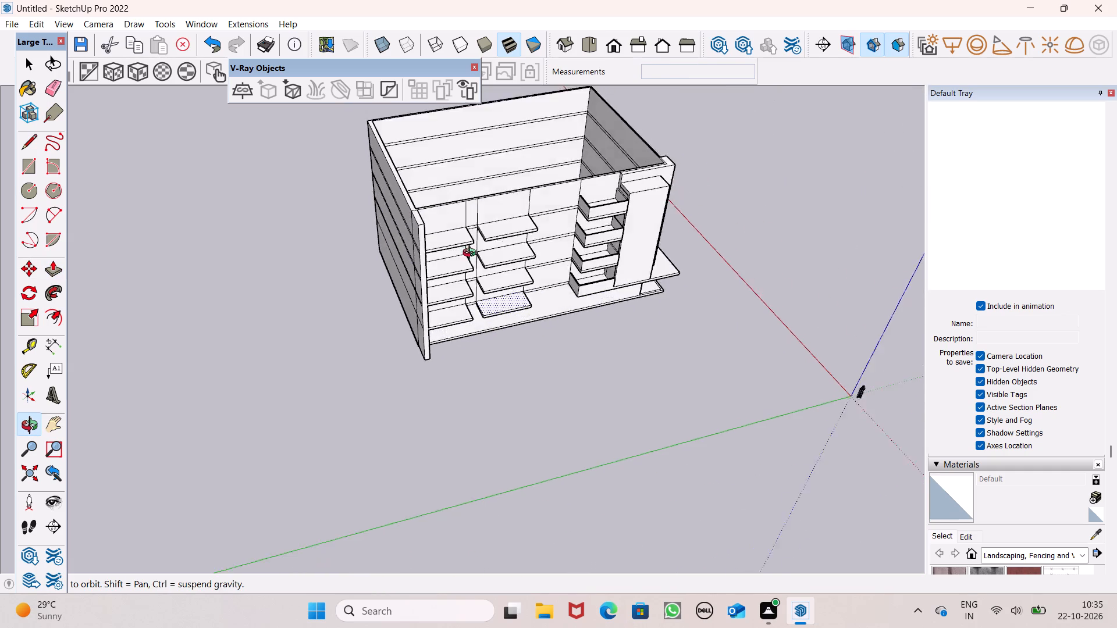
{"action": "middle_click_drag", "start_coordinate": [472, 254], "coordinate": [258, 53]}
{"action": "scroll", "coordinate": [455, 232], "scroll_direction": "up", "scroll_amount": 1}
{"action": "scroll", "coordinate": [550, 413], "scroll_direction": "up", "scroll_amount": 3}
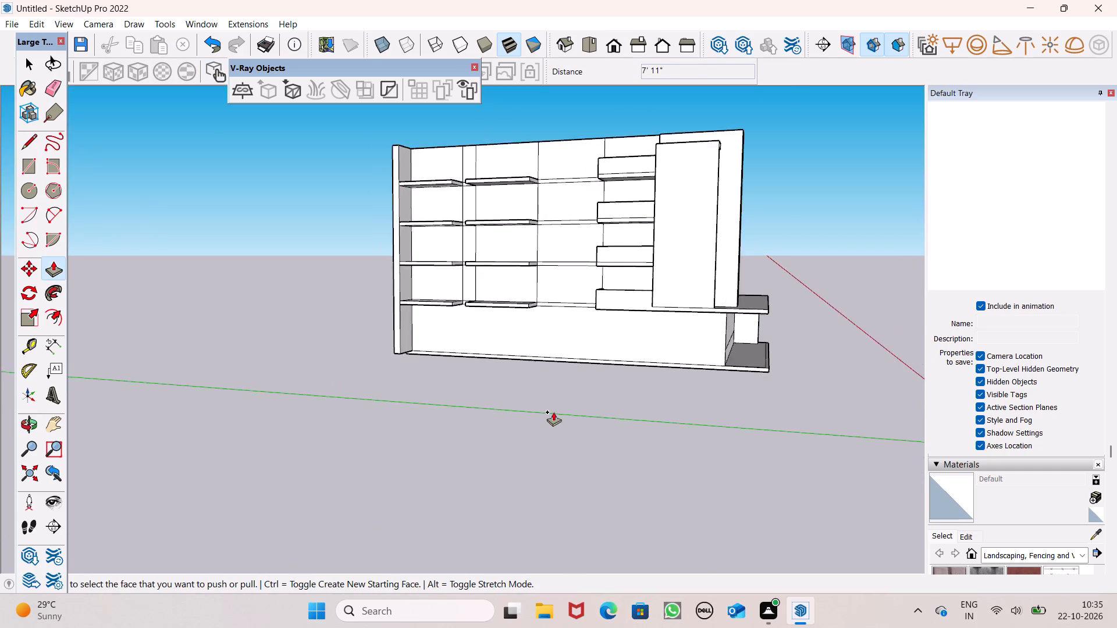
{"action": "scroll", "coordinate": [553, 412], "scroll_direction": "up", "scroll_amount": 2}
{"action": "scroll", "coordinate": [555, 411], "scroll_direction": "down", "scroll_amount": 3}
{"action": "middle_click_drag", "start_coordinate": [550, 430], "coordinate": [437, 601]}
{"action": "scroll", "coordinate": [690, 470], "scroll_direction": "up", "scroll_amount": 5}
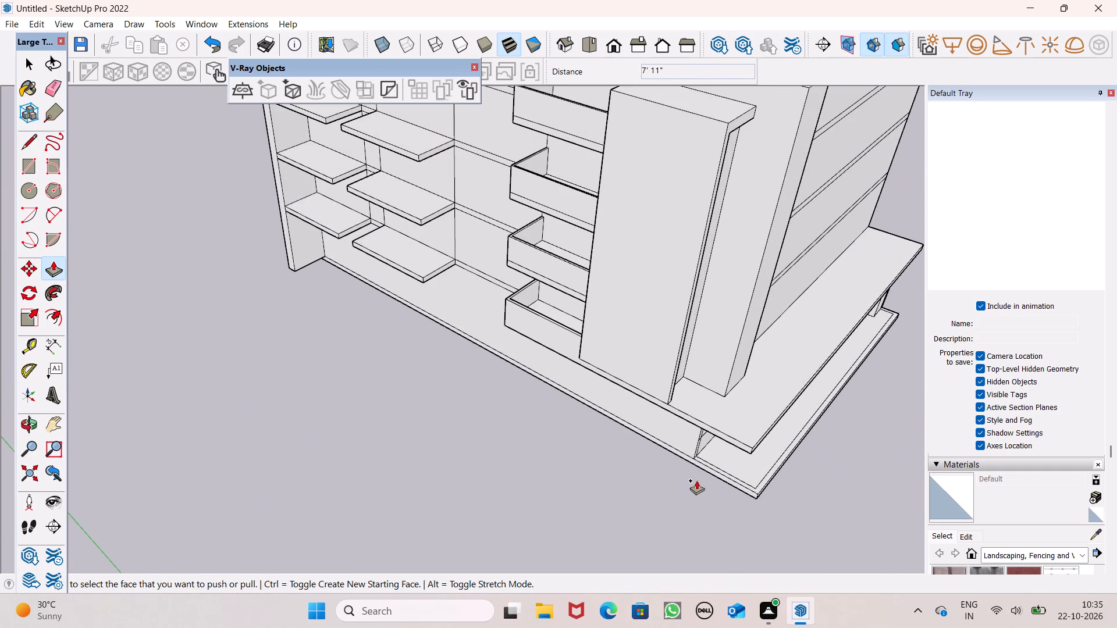
{"action": "left_click_drag", "start_coordinate": [705, 469], "coordinate": [623, 481]}
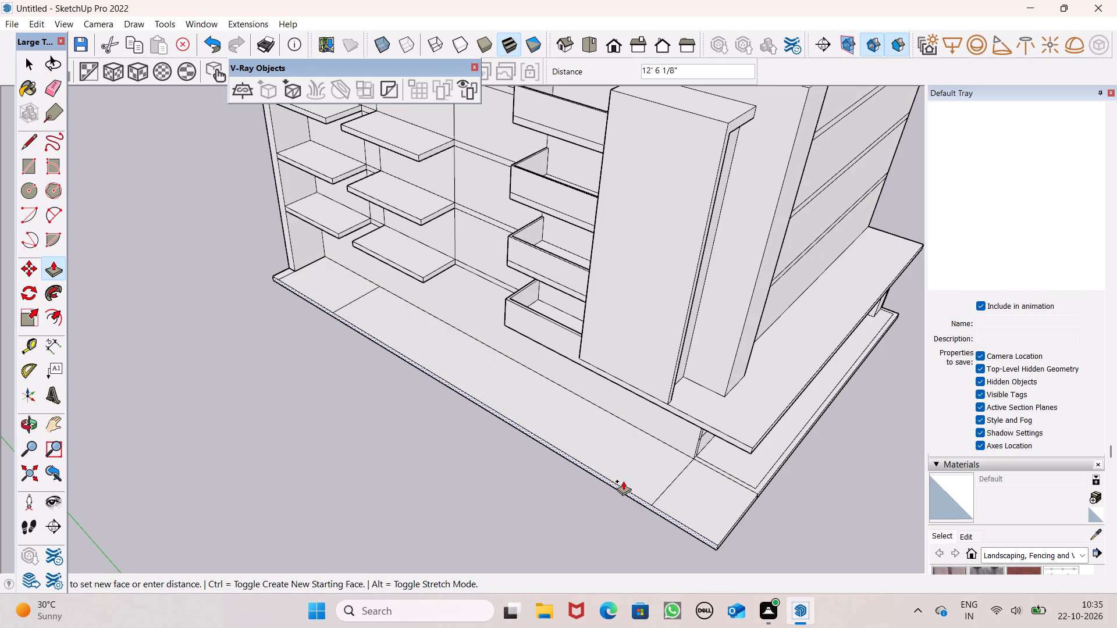
{"action": "left_click_drag", "start_coordinate": [623, 481], "coordinate": [628, 462]}
{"action": "double_click", "coordinate": [628, 462]}
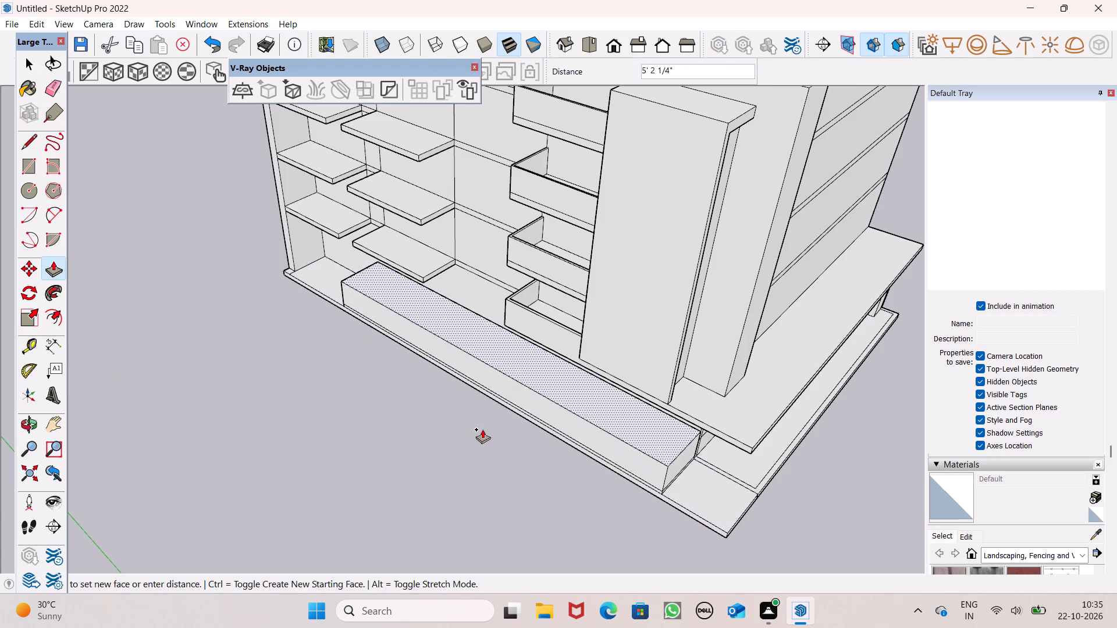
{"action": "key", "text": "ctrl+z"}
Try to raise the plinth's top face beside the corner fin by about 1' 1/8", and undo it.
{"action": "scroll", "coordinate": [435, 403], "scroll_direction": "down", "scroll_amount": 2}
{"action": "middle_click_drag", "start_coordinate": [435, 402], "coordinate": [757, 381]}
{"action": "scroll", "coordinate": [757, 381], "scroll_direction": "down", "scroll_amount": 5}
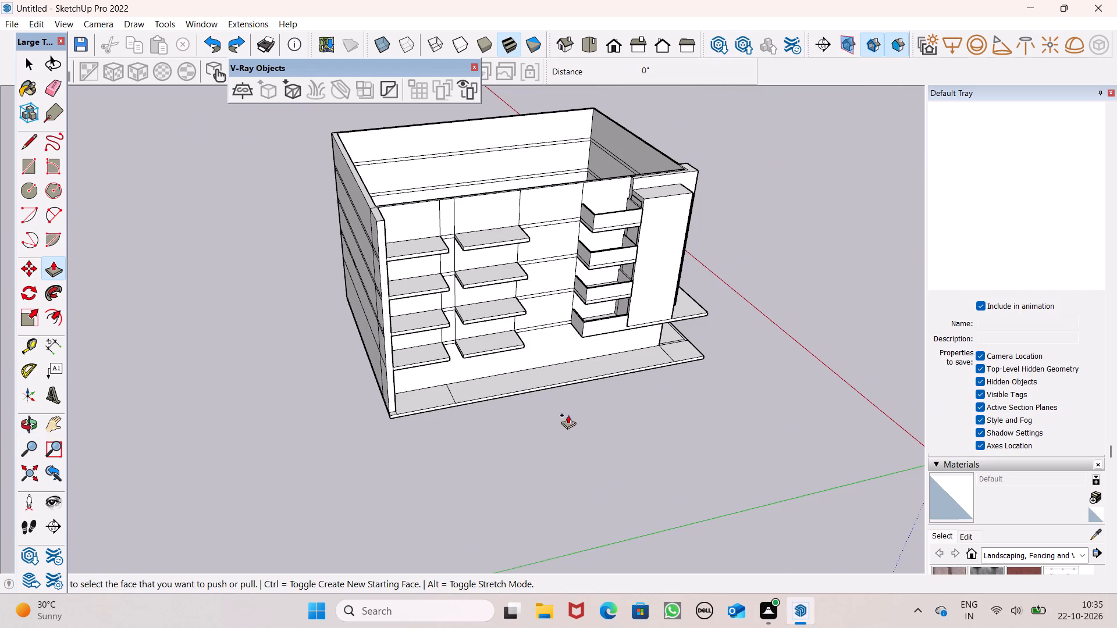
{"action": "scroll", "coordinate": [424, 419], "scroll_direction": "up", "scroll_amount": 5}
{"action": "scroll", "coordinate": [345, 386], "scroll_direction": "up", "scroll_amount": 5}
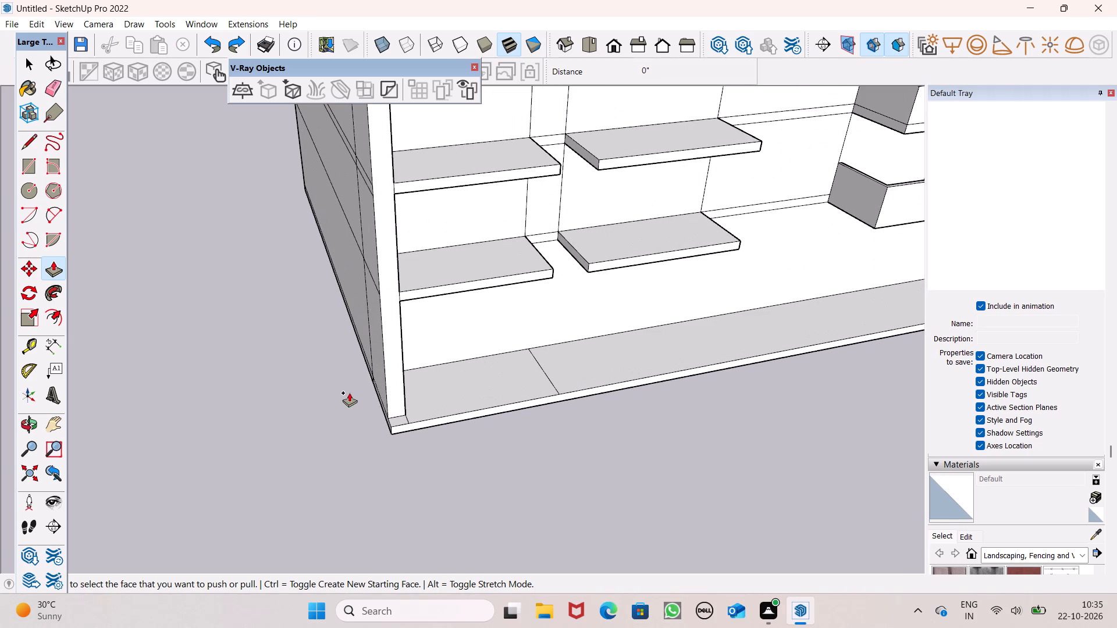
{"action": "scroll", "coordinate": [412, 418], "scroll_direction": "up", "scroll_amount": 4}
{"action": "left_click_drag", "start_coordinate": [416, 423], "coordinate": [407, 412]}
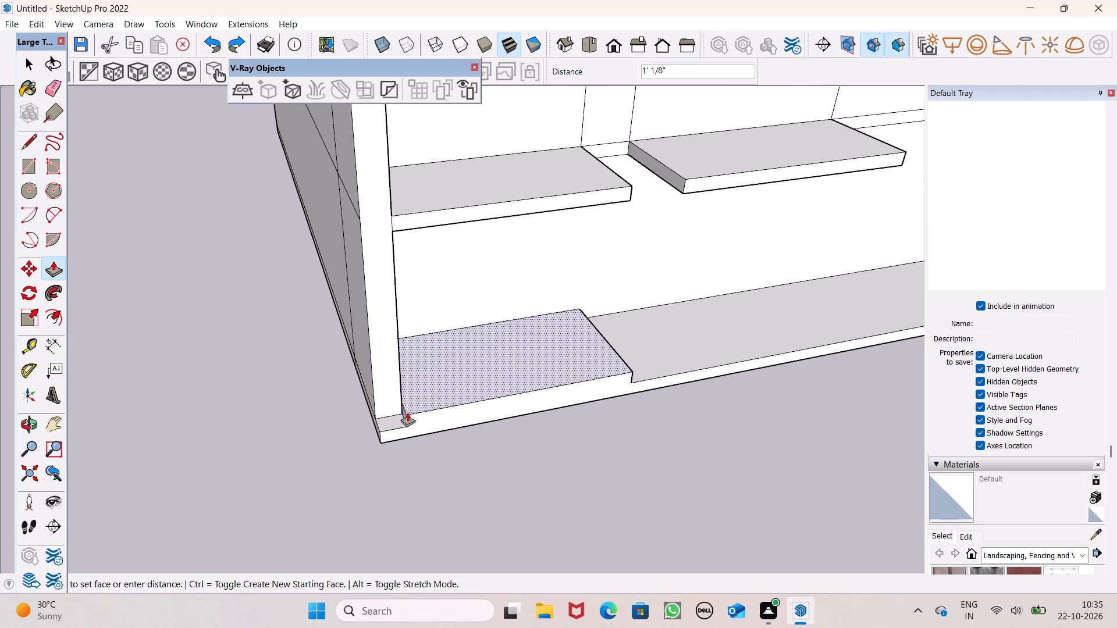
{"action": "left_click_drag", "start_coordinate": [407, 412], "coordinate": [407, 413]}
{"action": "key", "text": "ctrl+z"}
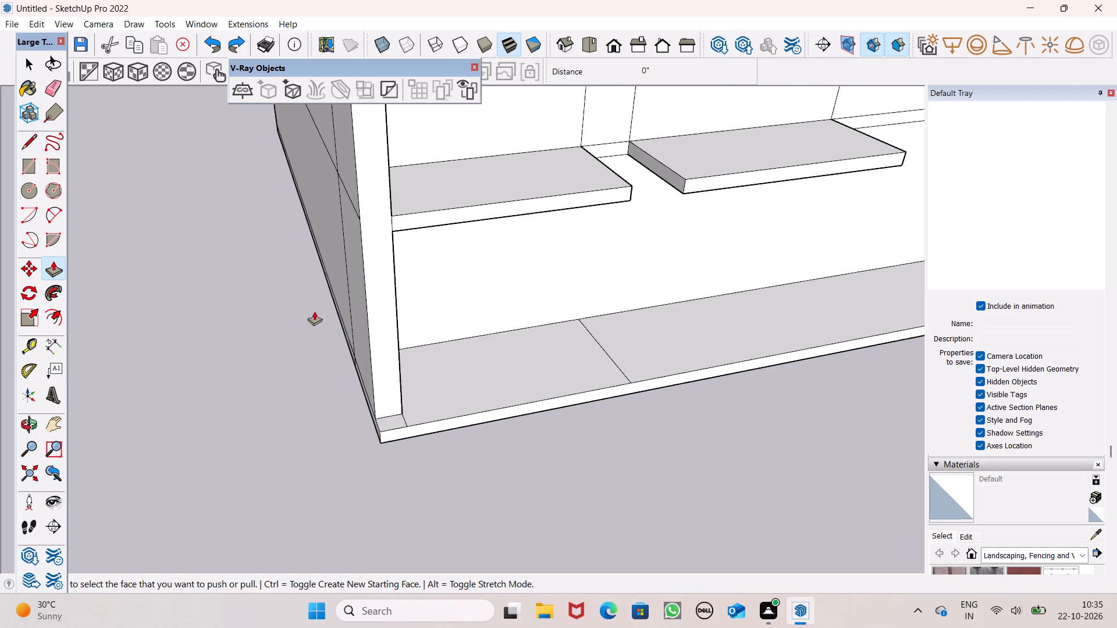
Erase the leftover dividing lines across the extended plinth's top: beside the corner fin, below the corner slabs and near the opposite end.
{"action": "left_click_drag", "start_coordinate": [58, 90], "coordinate": [68, 92]}
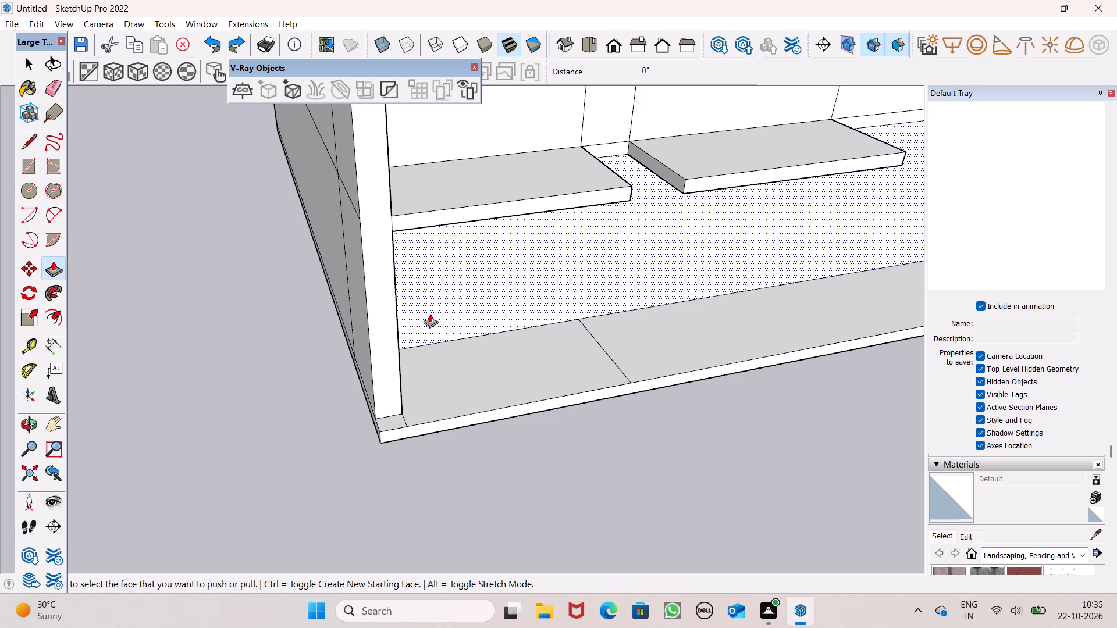
{"action": "scroll", "coordinate": [465, 358], "scroll_direction": "up", "scroll_amount": 5}
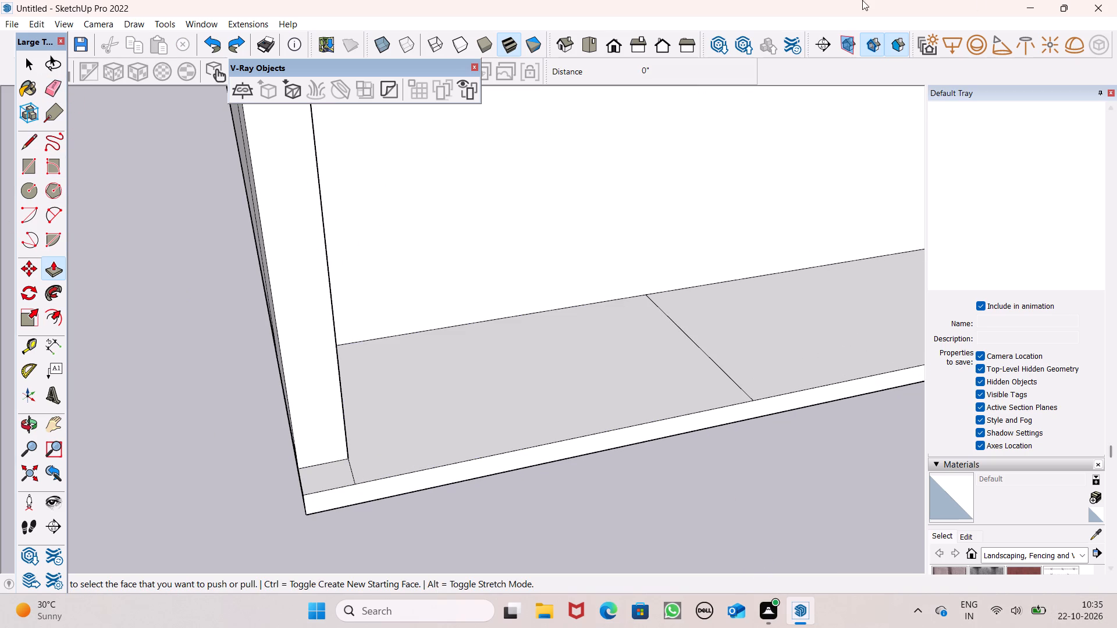
{"action": "left_click", "coordinate": [62, 90]}
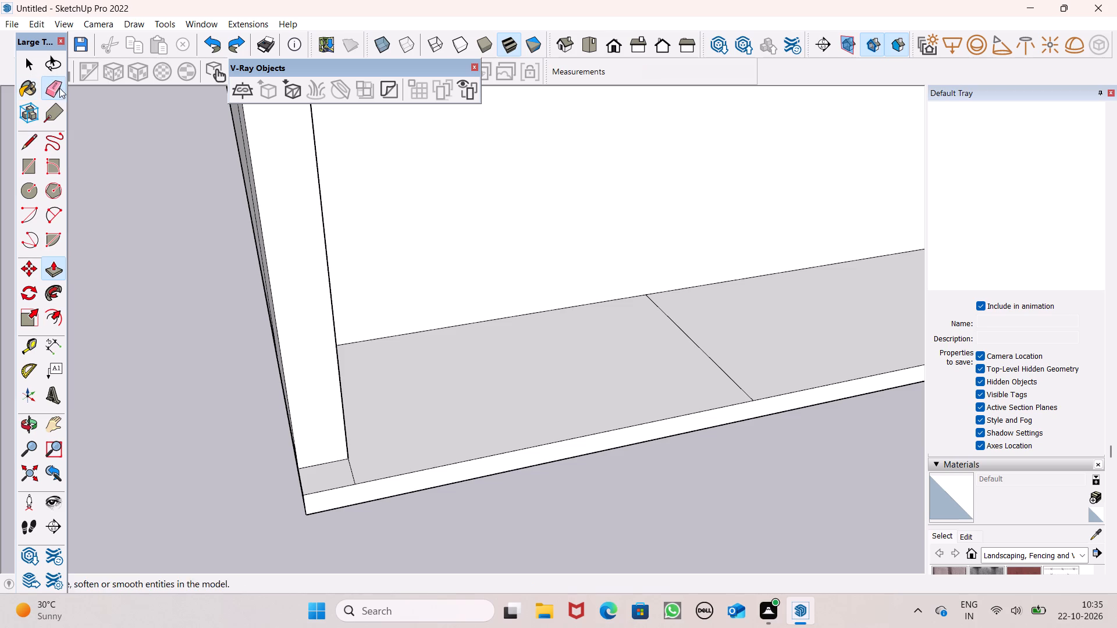
{"action": "scroll", "coordinate": [362, 469], "scroll_direction": "up", "scroll_amount": 4}
{"action": "left_click_drag", "start_coordinate": [355, 483], "coordinate": [344, 487]}
{"action": "scroll", "coordinate": [234, 490], "scroll_direction": "down", "scroll_amount": 2}
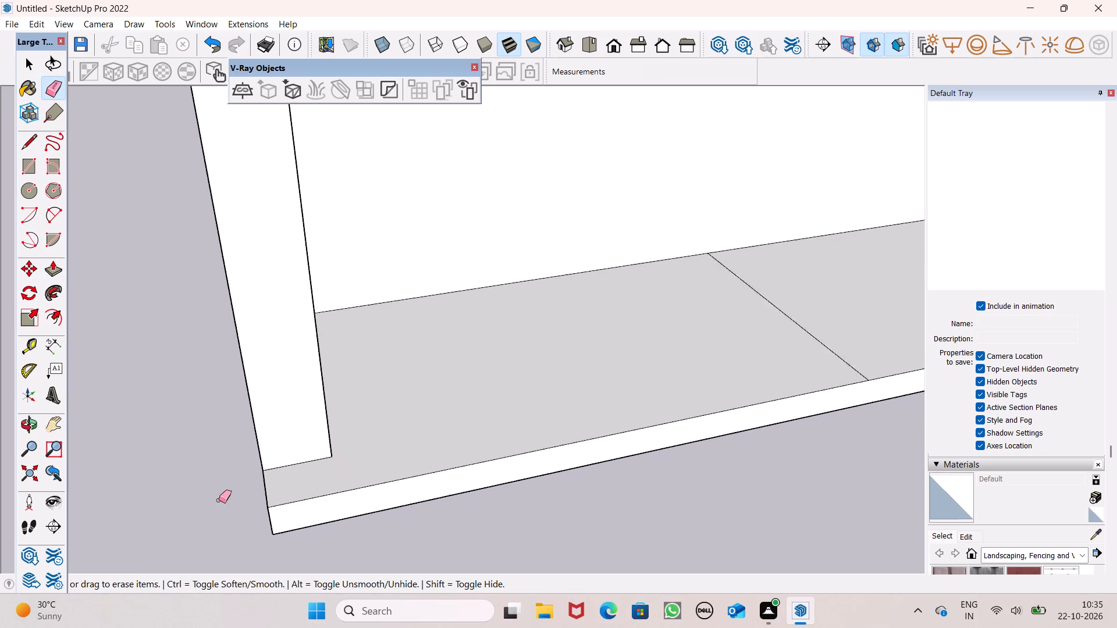
{"action": "scroll", "coordinate": [219, 500], "scroll_direction": "down", "scroll_amount": 2}
{"action": "left_click", "coordinate": [720, 395]}
{"action": "scroll", "coordinate": [585, 387], "scroll_direction": "down", "scroll_amount": 7}
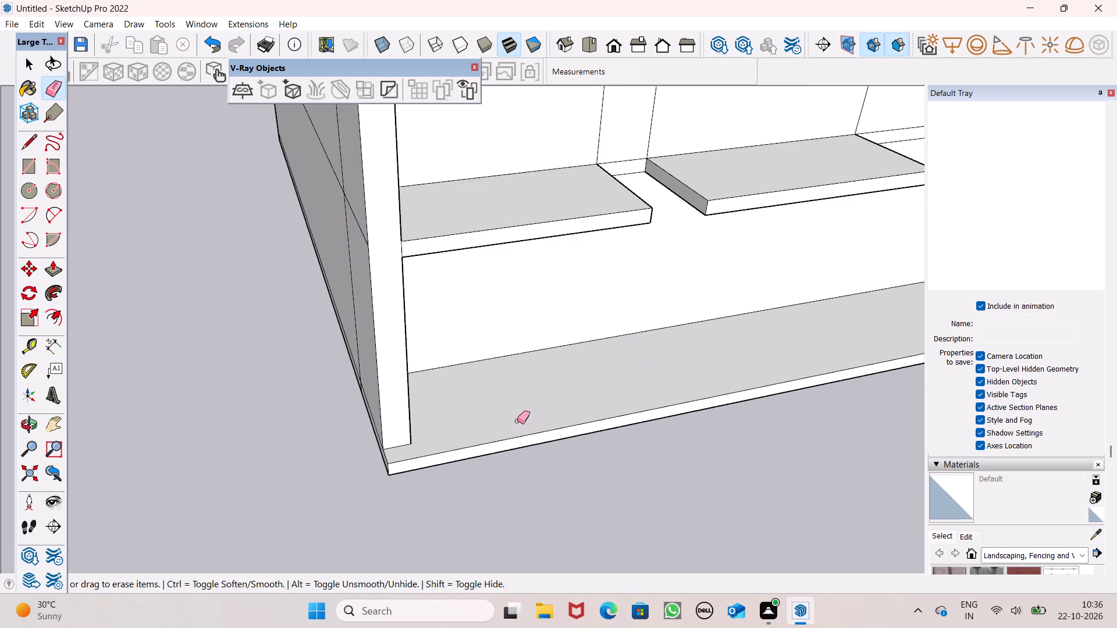
{"action": "scroll", "coordinate": [517, 420], "scroll_direction": "down", "scroll_amount": 5}
{"action": "scroll", "coordinate": [709, 401], "scroll_direction": "down", "scroll_amount": 6}
{"action": "middle_click_drag", "start_coordinate": [738, 419], "coordinate": [664, 438]}
{"action": "scroll", "coordinate": [476, 388], "scroll_direction": "down", "scroll_amount": 5}
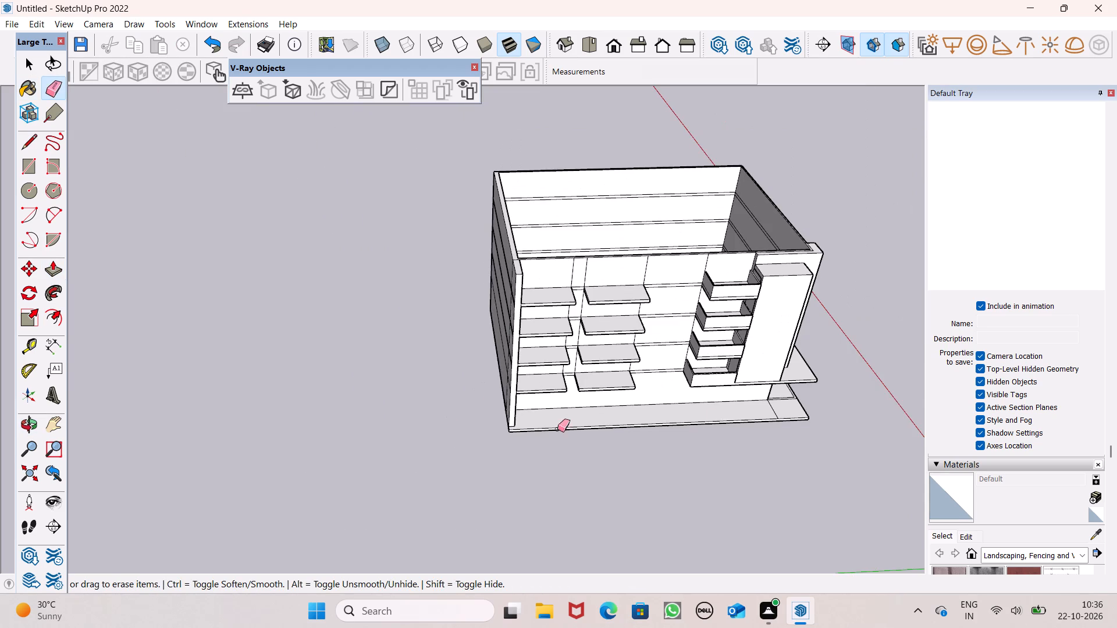
{"action": "scroll", "coordinate": [789, 410], "scroll_direction": "up", "scroll_amount": 10}
{"action": "left_click", "coordinate": [749, 408]}
Push the extended plinth's front face back 1' 5 3/8" so it sits flush with the corner fin.
{"action": "scroll", "coordinate": [804, 325], "scroll_direction": "down", "scroll_amount": 5}
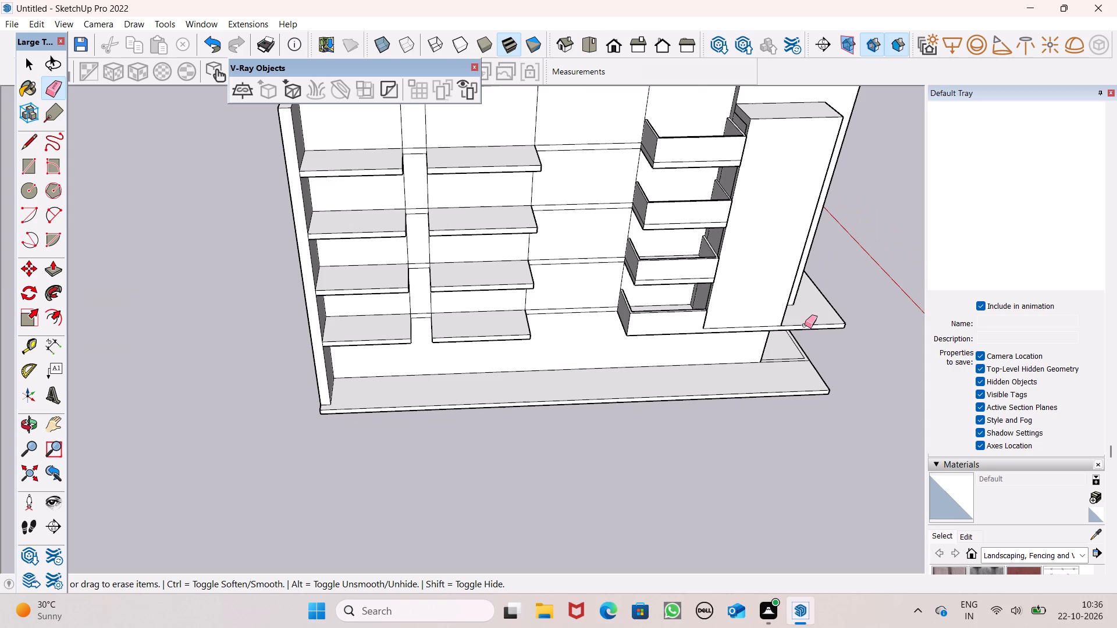
{"action": "scroll", "coordinate": [805, 325], "scroll_direction": "down", "scroll_amount": 1}
{"action": "left_click", "coordinate": [51, 277]}
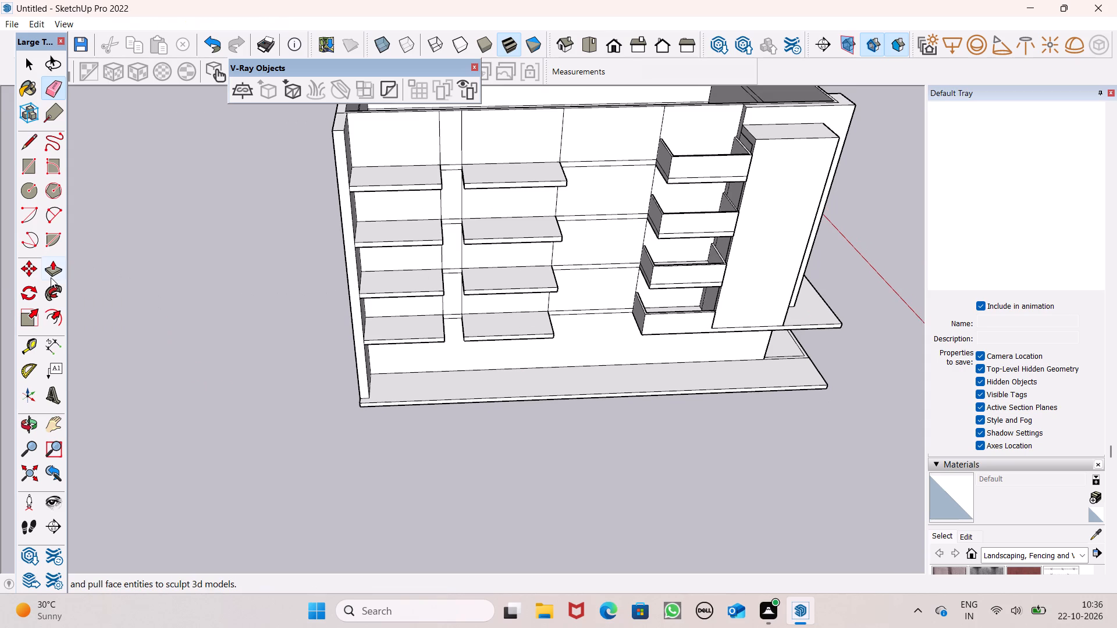
{"action": "middle_click_drag", "start_coordinate": [220, 402], "coordinate": [273, 419]}
{"action": "scroll", "coordinate": [347, 414], "scroll_direction": "up", "scroll_amount": 6}
{"action": "scroll", "coordinate": [387, 383], "scroll_direction": "up", "scroll_amount": 3}
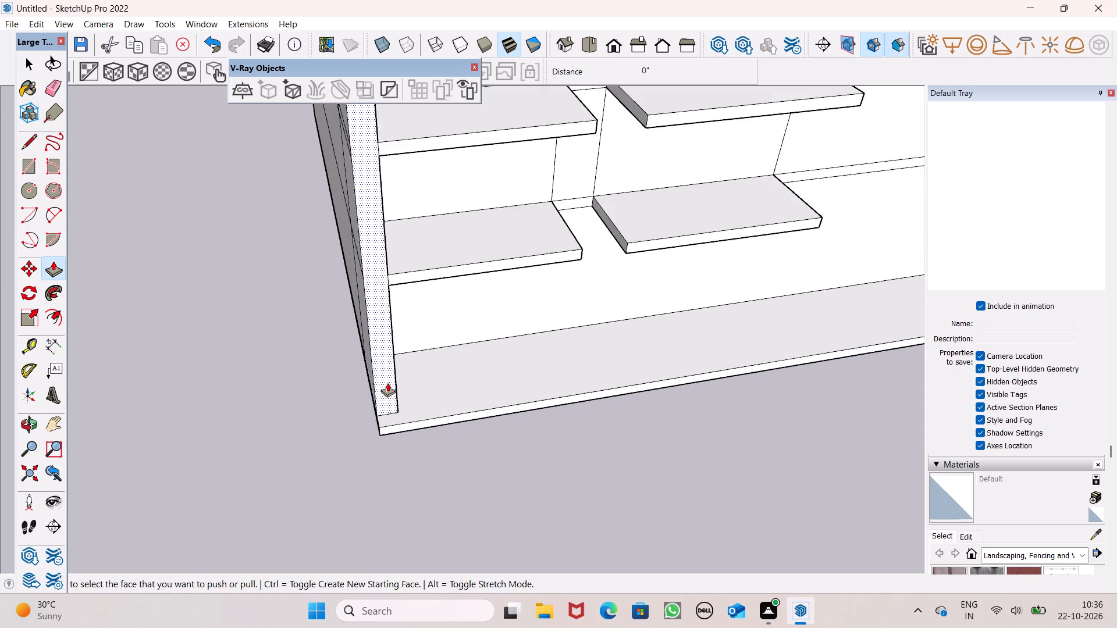
{"action": "scroll", "coordinate": [387, 383], "scroll_direction": "up", "scroll_amount": 9}
{"action": "left_click_drag", "start_coordinate": [376, 472], "coordinate": [365, 413]}
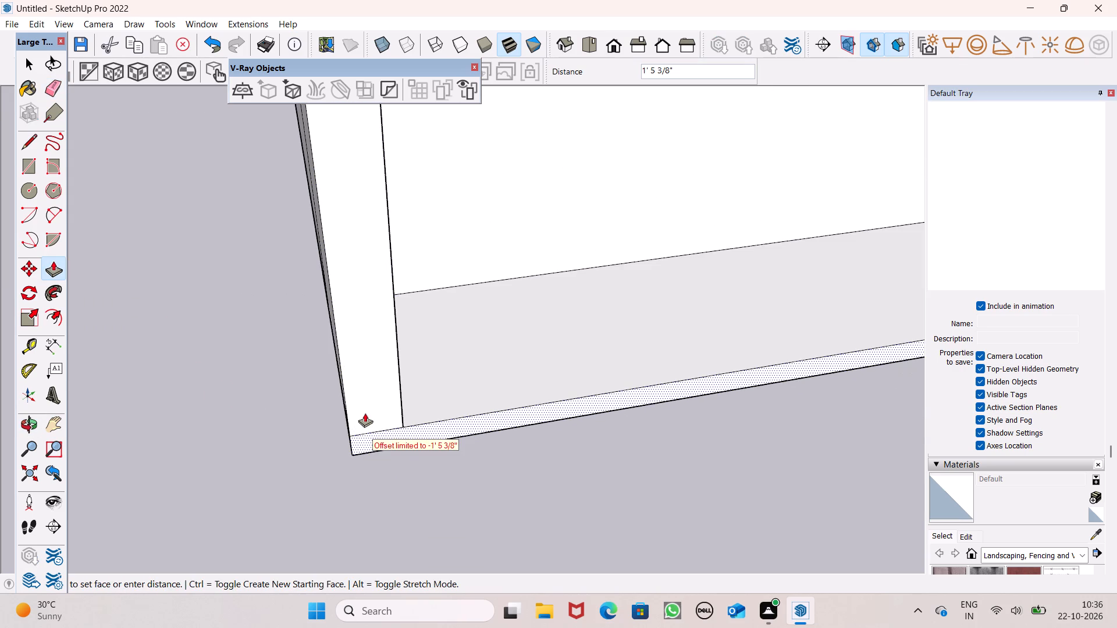
{"action": "left_click_drag", "start_coordinate": [365, 413], "coordinate": [364, 405]}
Examine the corner fin, extended plinth and balcony slabs on the front elevation from several angles.
{"action": "scroll", "coordinate": [346, 429], "scroll_direction": "down", "scroll_amount": 6}
{"action": "scroll", "coordinate": [461, 340], "scroll_direction": "down", "scroll_amount": 7}
{"action": "scroll", "coordinate": [534, 364], "scroll_direction": "down", "scroll_amount": 8}
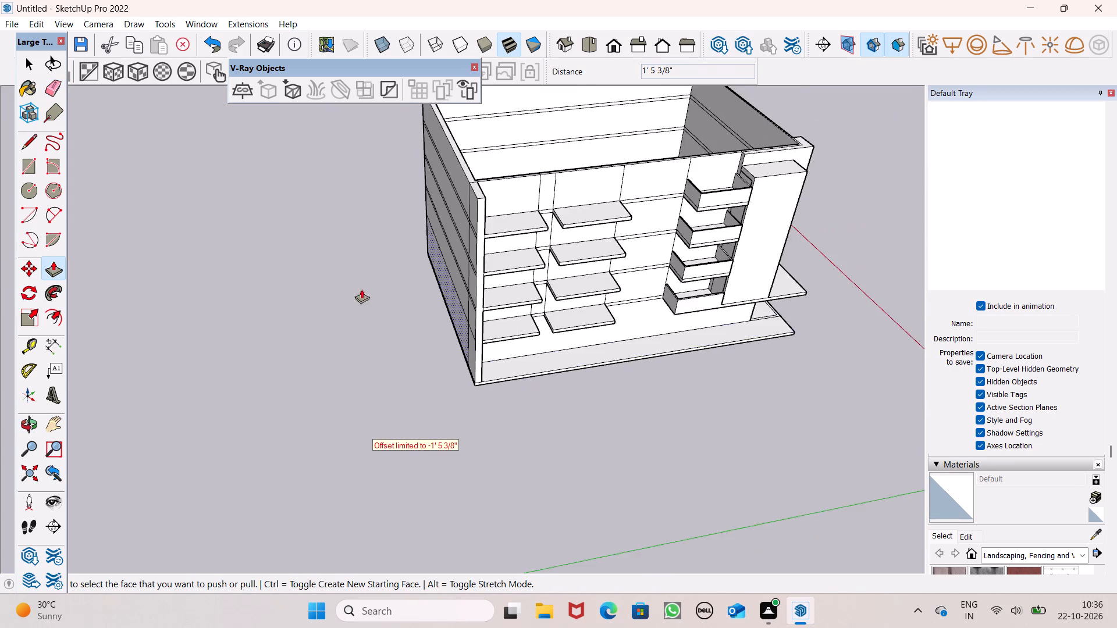
{"action": "scroll", "coordinate": [361, 289], "scroll_direction": "down", "scroll_amount": 4}
{"action": "middle_click_drag", "start_coordinate": [583, 337], "coordinate": [109, 329]}
{"action": "middle_click_drag", "start_coordinate": [403, 412], "coordinate": [579, 263]}
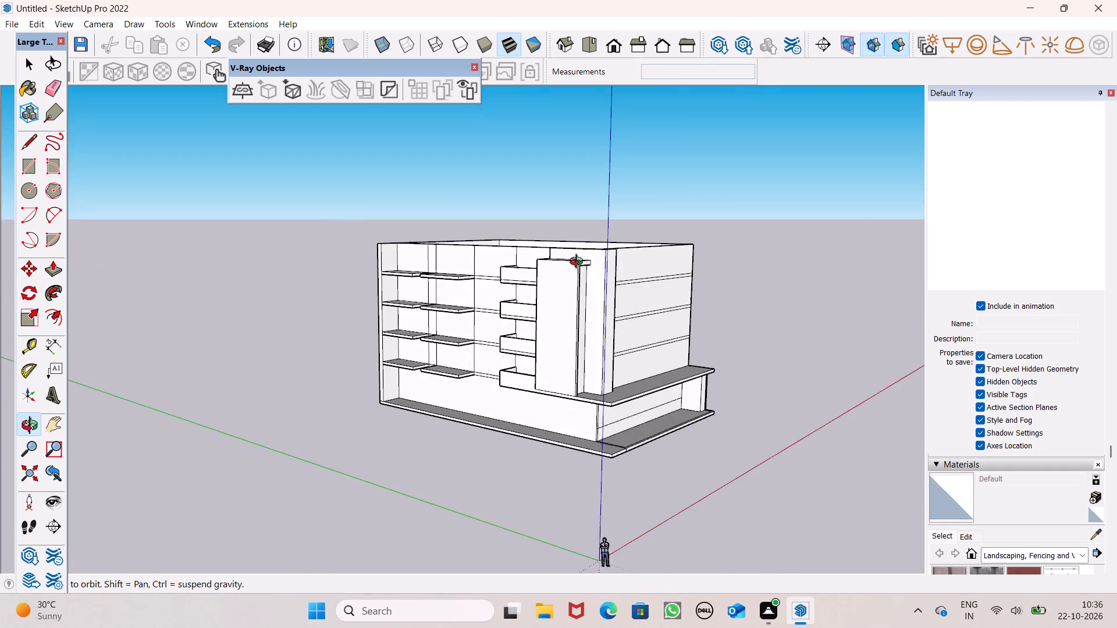
{"action": "middle_click_drag", "start_coordinate": [579, 263], "coordinate": [767, 388]}
{"action": "middle_click_drag", "start_coordinate": [454, 303], "coordinate": [484, 473]}
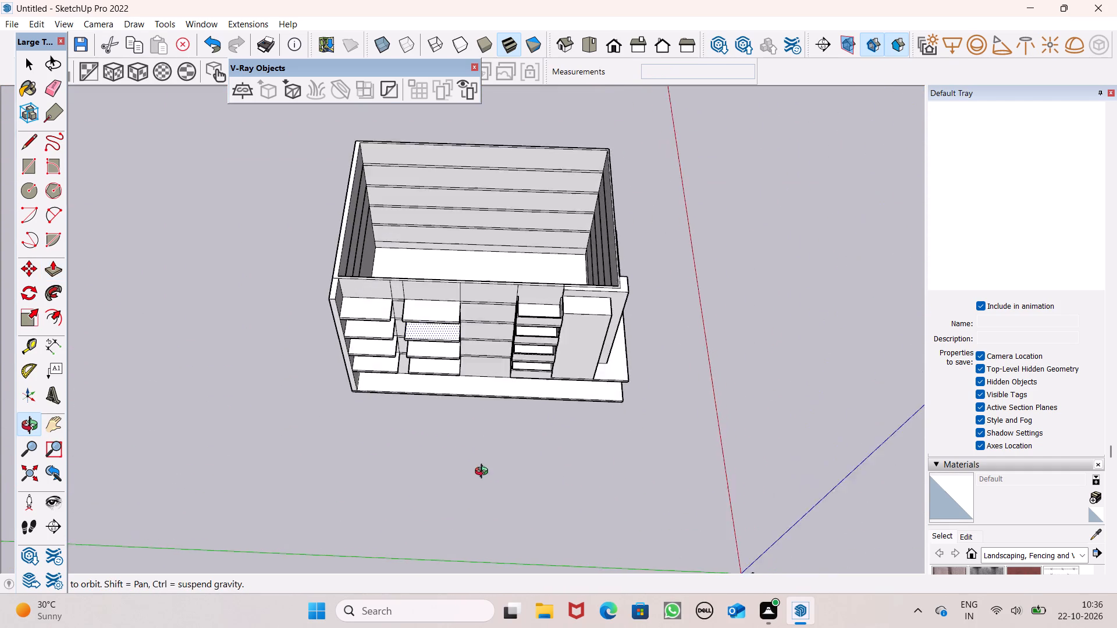
{"action": "middle_click_drag", "start_coordinate": [484, 473], "coordinate": [484, 482]}
{"action": "scroll", "coordinate": [484, 482], "scroll_direction": "up", "scroll_amount": 1}
{"action": "scroll", "coordinate": [425, 404], "scroll_direction": "up", "scroll_amount": 5}
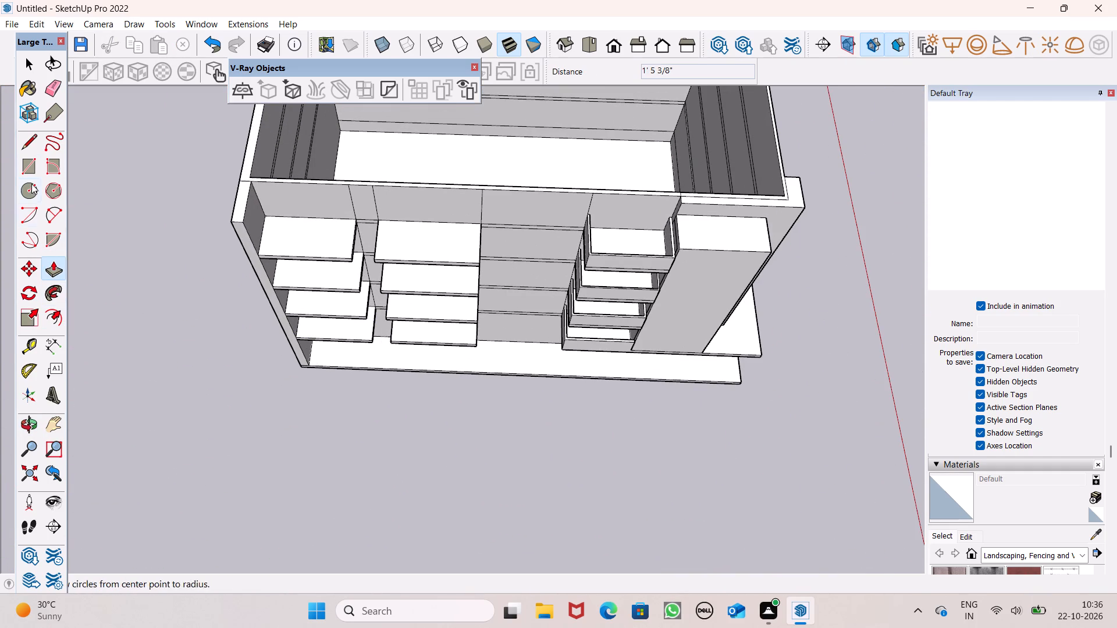
{"action": "scroll", "coordinate": [133, 170], "scroll_direction": "down", "scroll_amount": 1}
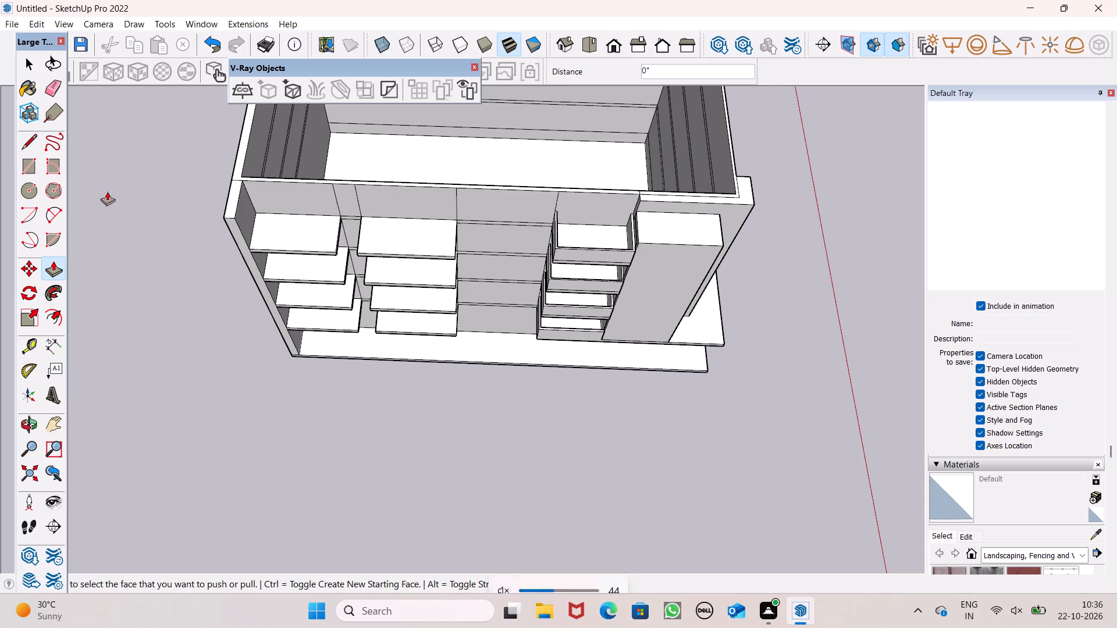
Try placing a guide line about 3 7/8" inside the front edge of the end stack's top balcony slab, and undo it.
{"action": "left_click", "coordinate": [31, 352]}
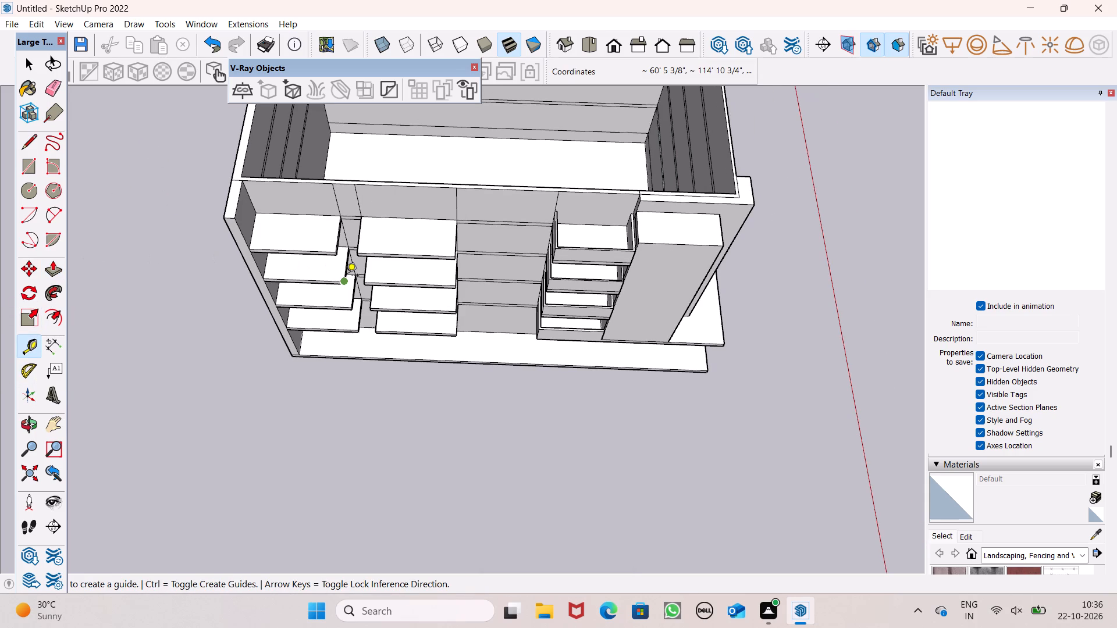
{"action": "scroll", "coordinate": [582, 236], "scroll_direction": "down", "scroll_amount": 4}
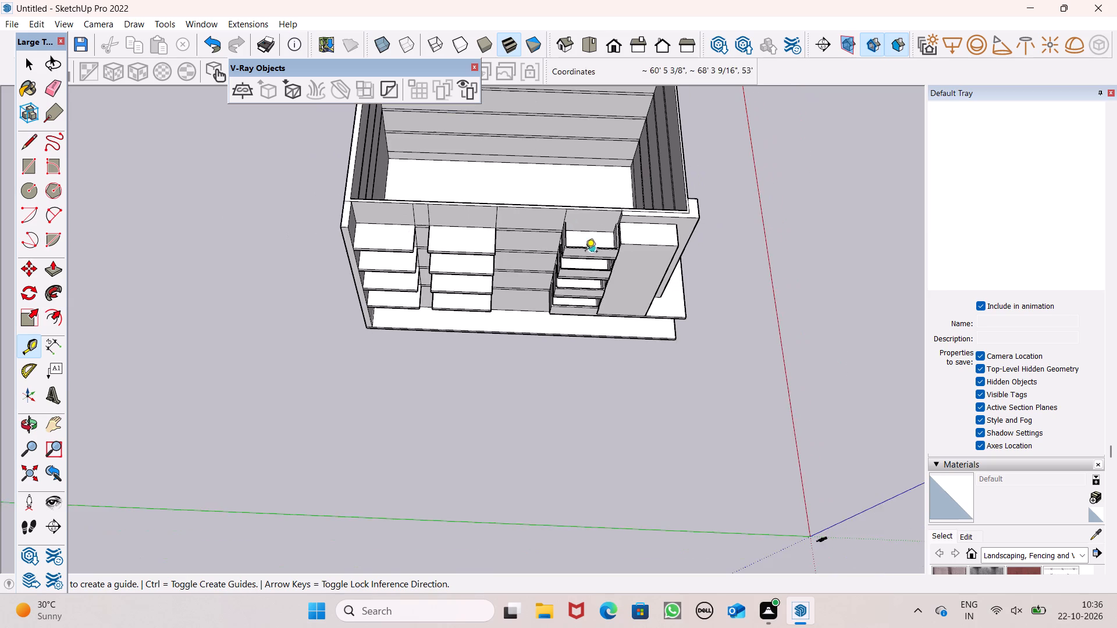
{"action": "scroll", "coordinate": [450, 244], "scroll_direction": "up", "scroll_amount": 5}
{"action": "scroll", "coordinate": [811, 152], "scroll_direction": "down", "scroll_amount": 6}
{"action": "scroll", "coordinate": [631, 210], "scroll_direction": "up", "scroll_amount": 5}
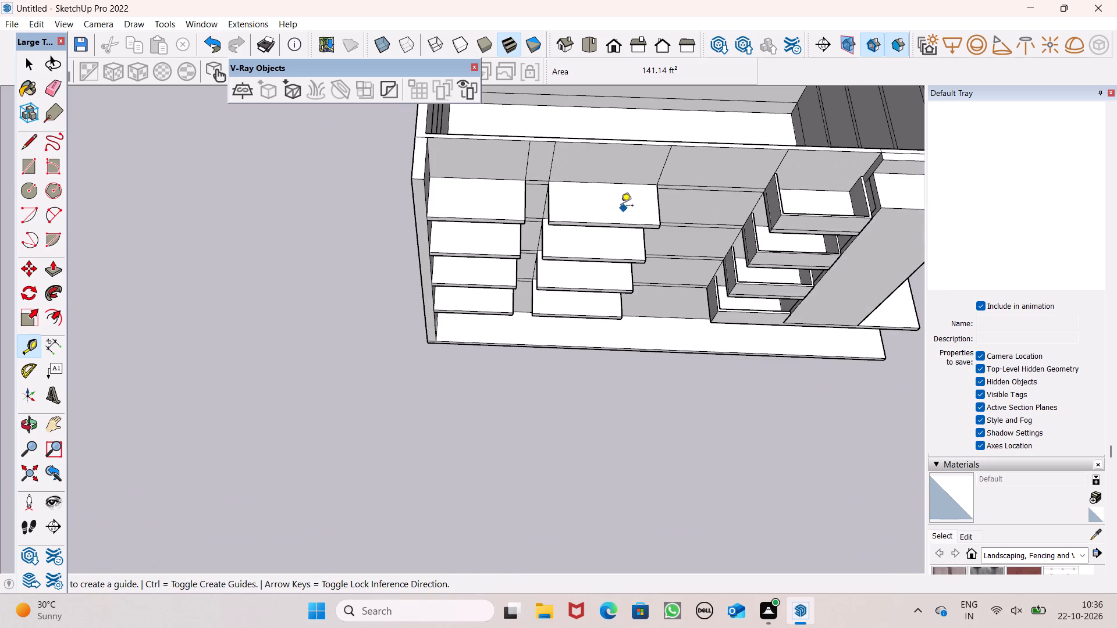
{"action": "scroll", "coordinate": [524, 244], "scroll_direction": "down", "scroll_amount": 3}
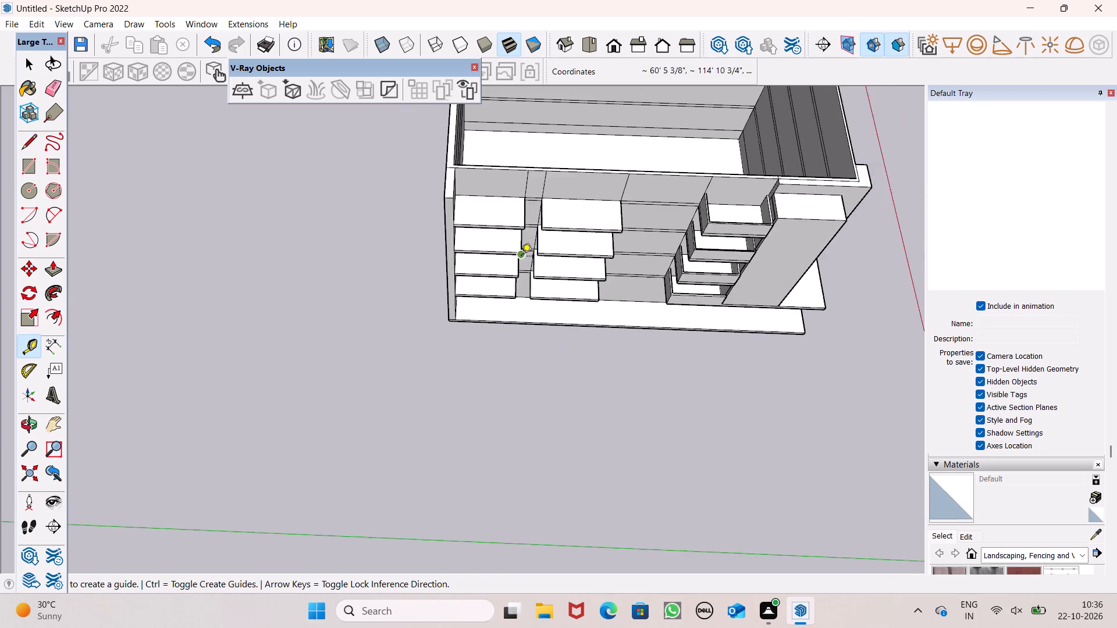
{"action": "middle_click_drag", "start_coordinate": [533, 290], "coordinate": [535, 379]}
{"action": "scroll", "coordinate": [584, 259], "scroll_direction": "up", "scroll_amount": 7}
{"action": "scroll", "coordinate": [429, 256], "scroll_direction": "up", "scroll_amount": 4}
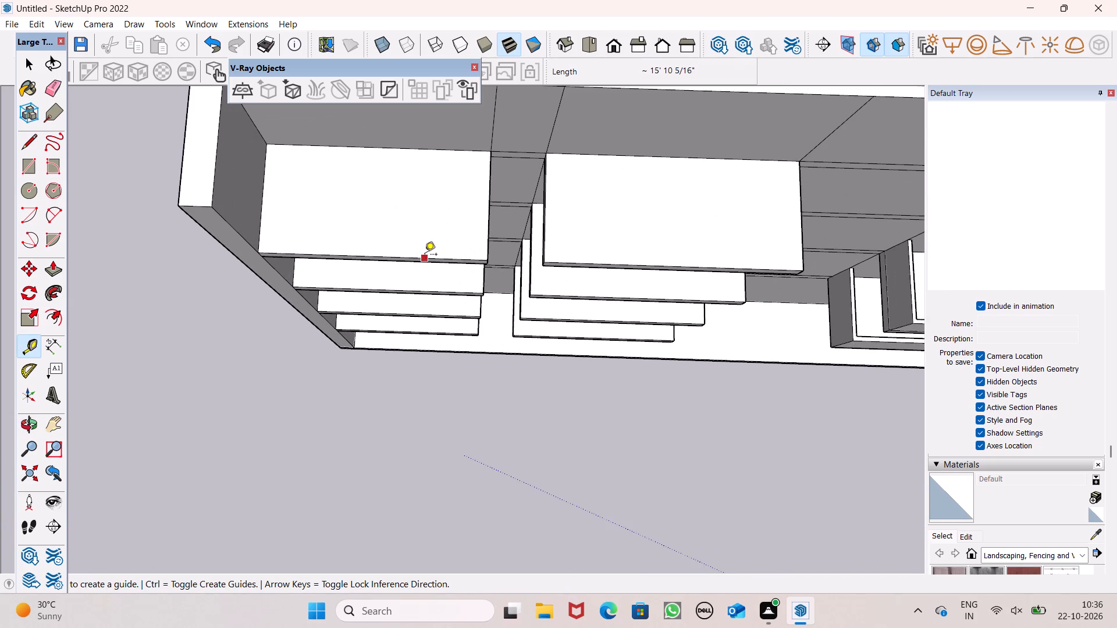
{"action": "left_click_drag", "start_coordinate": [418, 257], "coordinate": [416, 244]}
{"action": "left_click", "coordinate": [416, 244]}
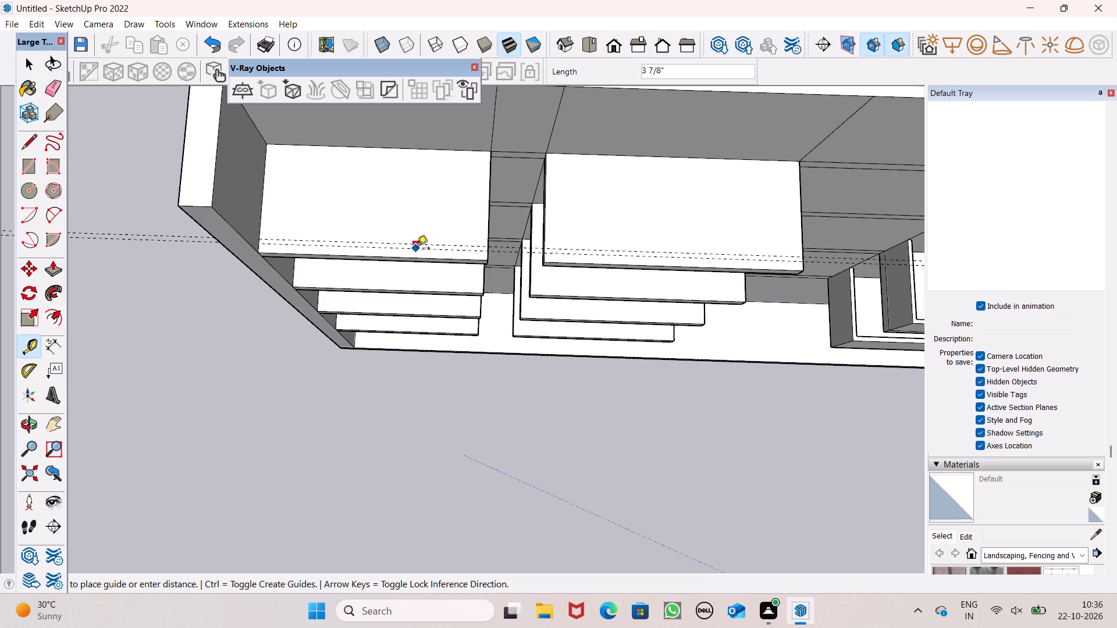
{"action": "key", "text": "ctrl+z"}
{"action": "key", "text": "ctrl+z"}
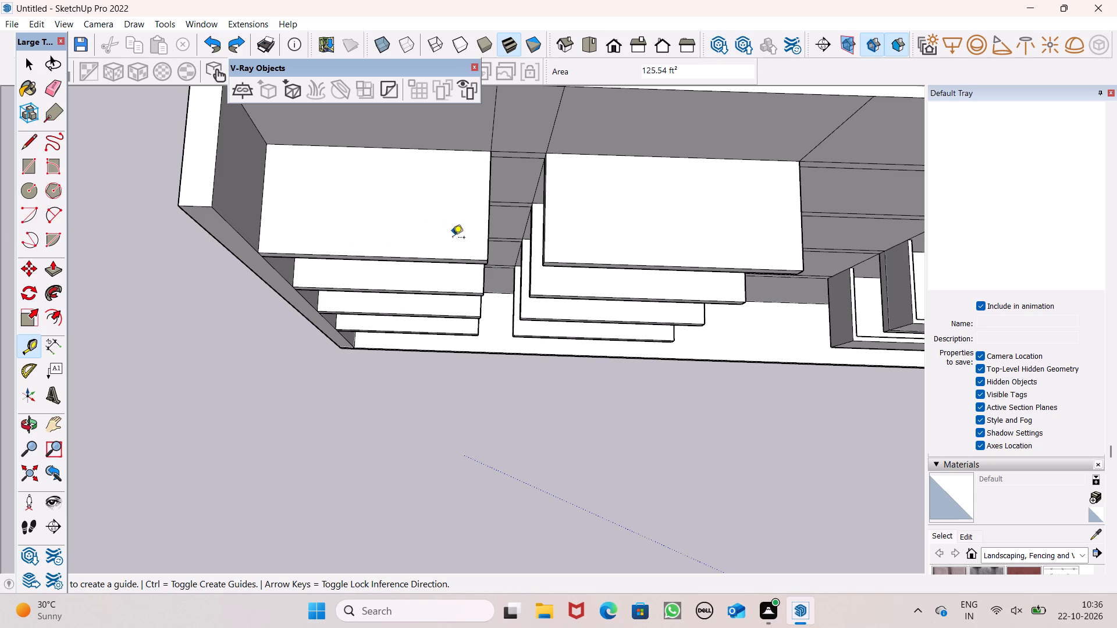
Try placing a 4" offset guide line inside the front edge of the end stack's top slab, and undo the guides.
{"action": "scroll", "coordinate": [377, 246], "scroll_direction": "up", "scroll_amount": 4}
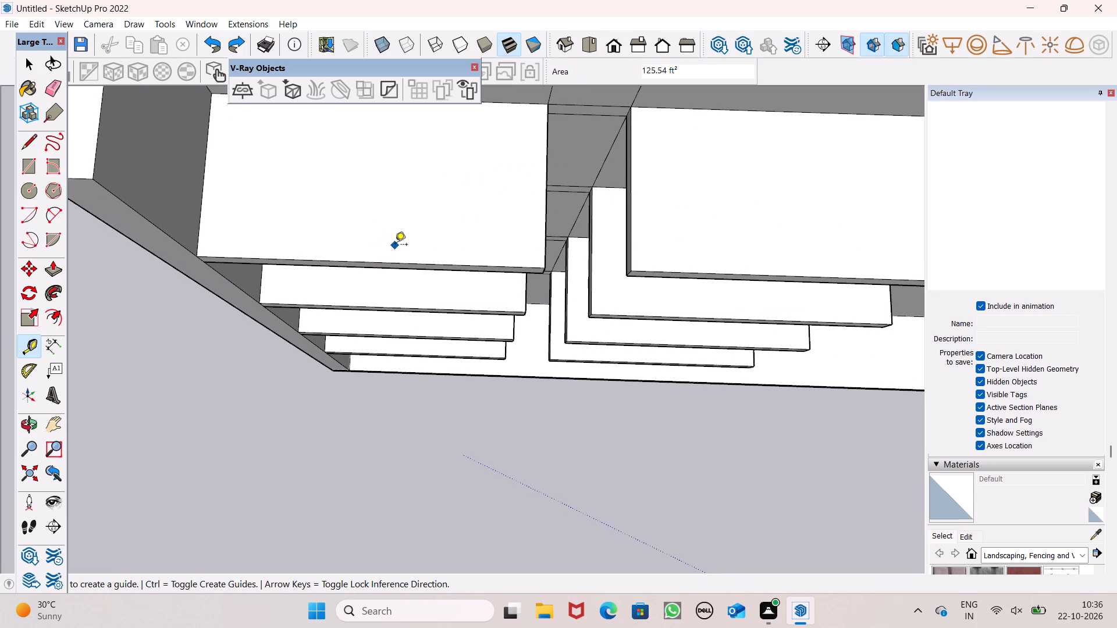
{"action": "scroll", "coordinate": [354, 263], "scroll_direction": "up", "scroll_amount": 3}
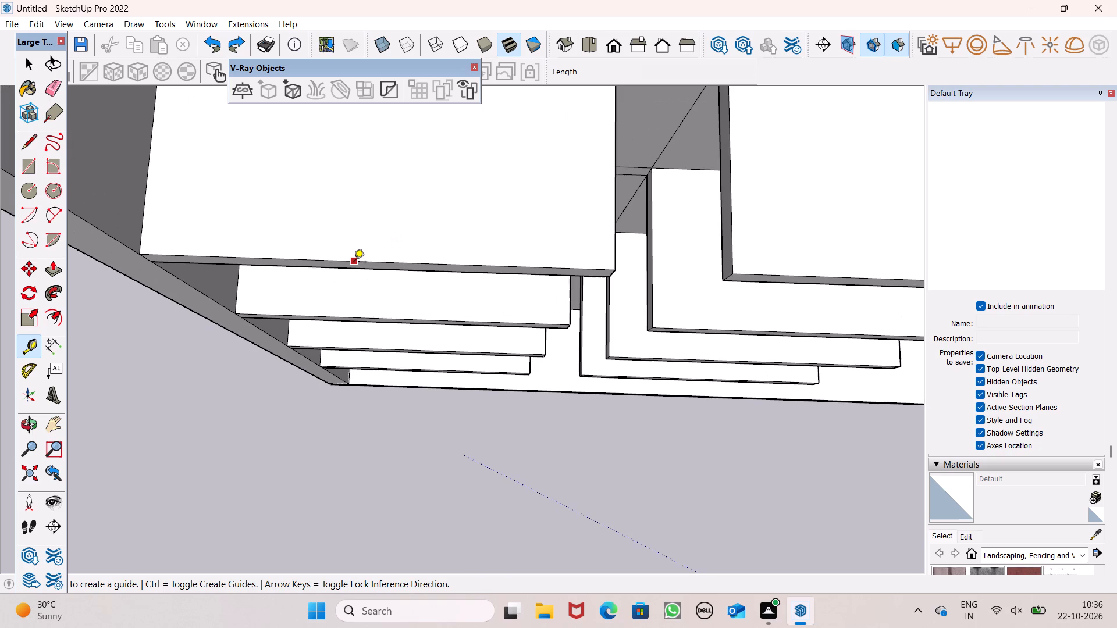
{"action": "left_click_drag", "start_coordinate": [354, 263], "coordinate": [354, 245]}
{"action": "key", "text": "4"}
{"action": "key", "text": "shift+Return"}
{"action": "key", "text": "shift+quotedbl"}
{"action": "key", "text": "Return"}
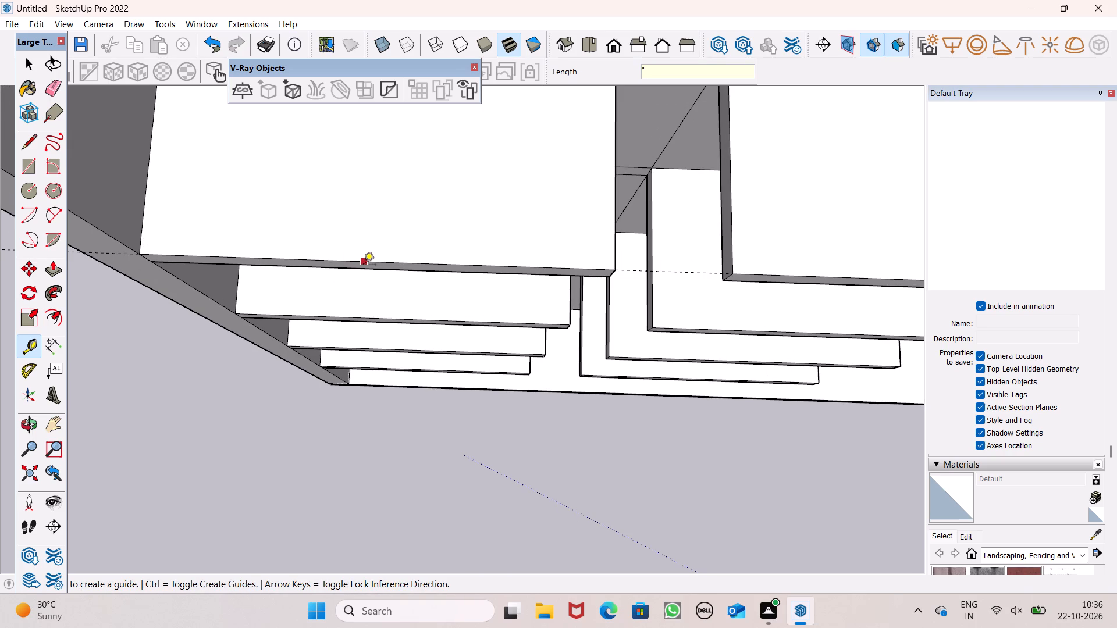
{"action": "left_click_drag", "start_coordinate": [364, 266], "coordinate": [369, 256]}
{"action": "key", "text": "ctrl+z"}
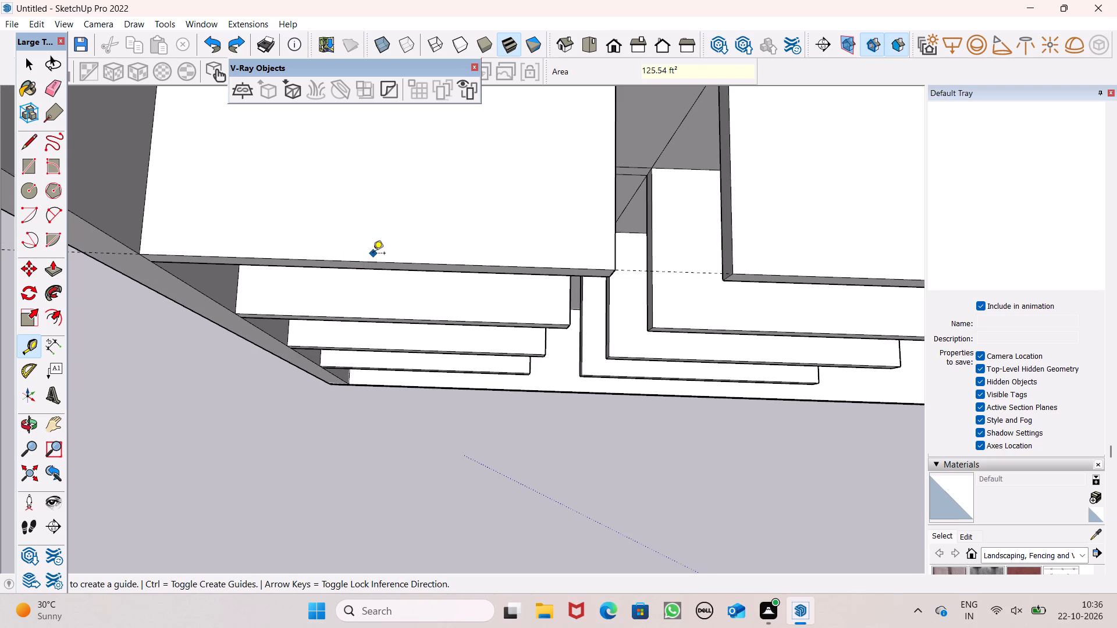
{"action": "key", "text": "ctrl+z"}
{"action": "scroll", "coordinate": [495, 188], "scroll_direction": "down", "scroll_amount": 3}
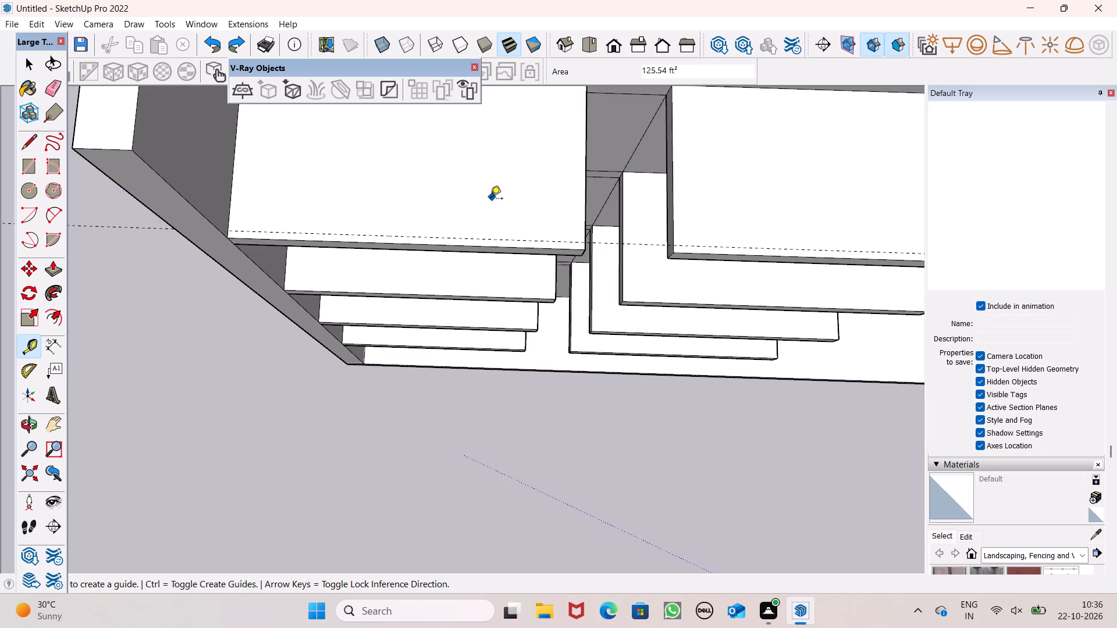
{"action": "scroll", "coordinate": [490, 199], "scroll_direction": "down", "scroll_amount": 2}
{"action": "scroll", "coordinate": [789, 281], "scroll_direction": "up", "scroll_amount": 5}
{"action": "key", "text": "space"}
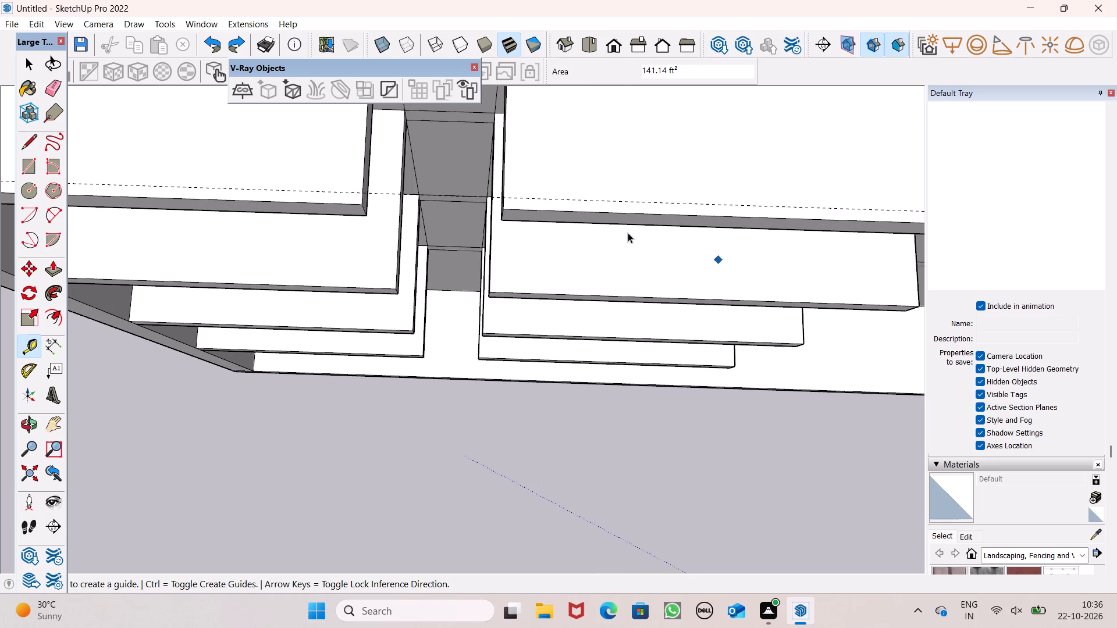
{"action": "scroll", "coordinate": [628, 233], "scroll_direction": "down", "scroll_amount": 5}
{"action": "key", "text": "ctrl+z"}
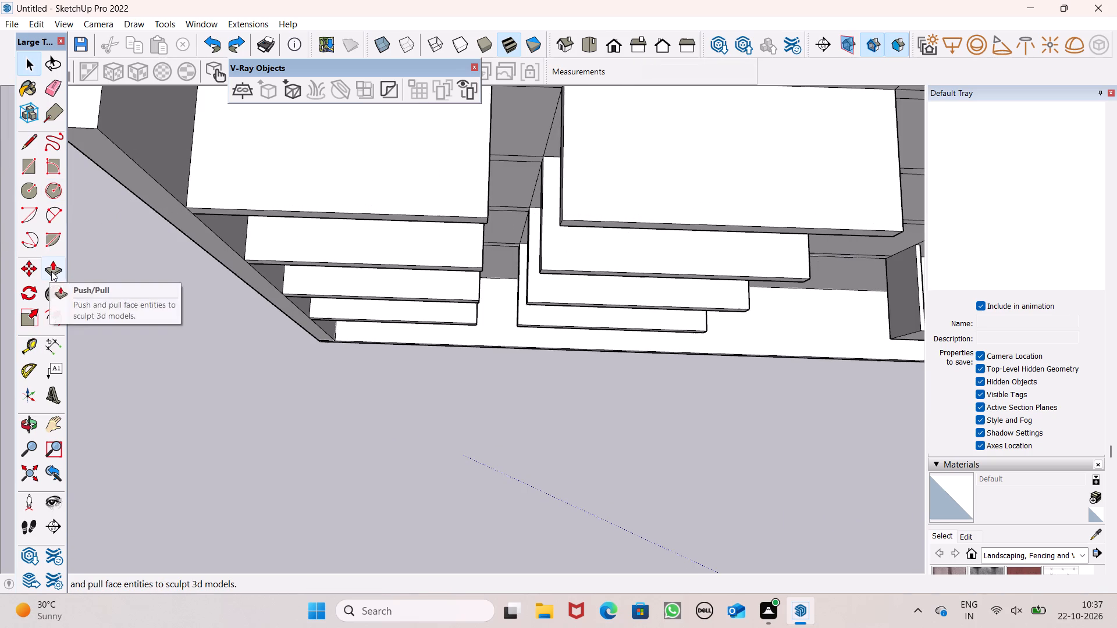
Place a guide line 4" inside the front edge of the top balcony slab in the end stack.
{"action": "left_click_drag", "start_coordinate": [28, 349], "coordinate": [33, 344]}
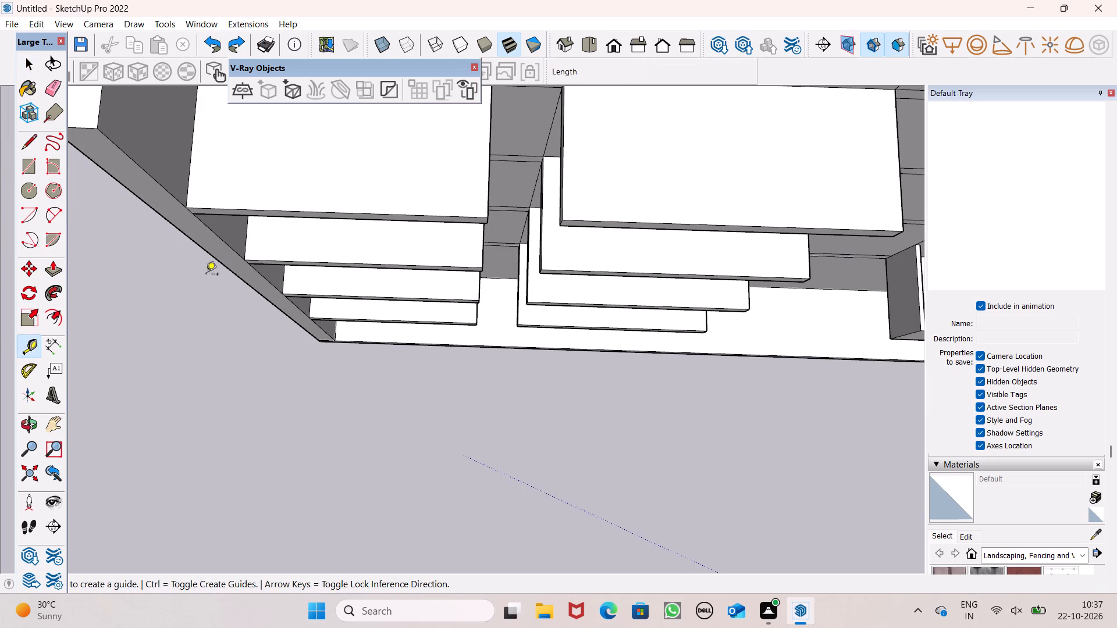
{"action": "scroll", "coordinate": [317, 198], "scroll_direction": "up", "scroll_amount": 4}
{"action": "scroll", "coordinate": [386, 215], "scroll_direction": "up", "scroll_amount": 4}
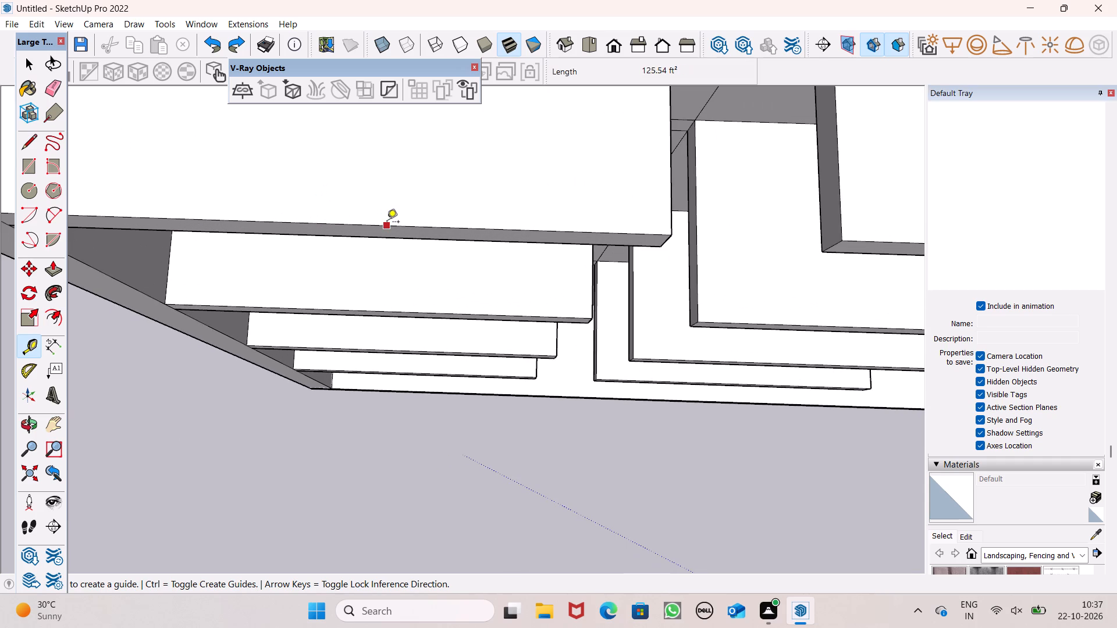
{"action": "left_click_drag", "start_coordinate": [387, 223], "coordinate": [387, 197]}
{"action": "key", "text": "4"}
{"action": "key", "text": "shift+quotedbl"}
{"action": "key", "text": "Return"}
Place a guide line 4" inside the front edge of the second balcony slab from the top in the end stack.
{"action": "scroll", "coordinate": [387, 188], "scroll_direction": "down", "scroll_amount": 7}
{"action": "scroll", "coordinate": [414, 254], "scroll_direction": "down", "scroll_amount": 3}
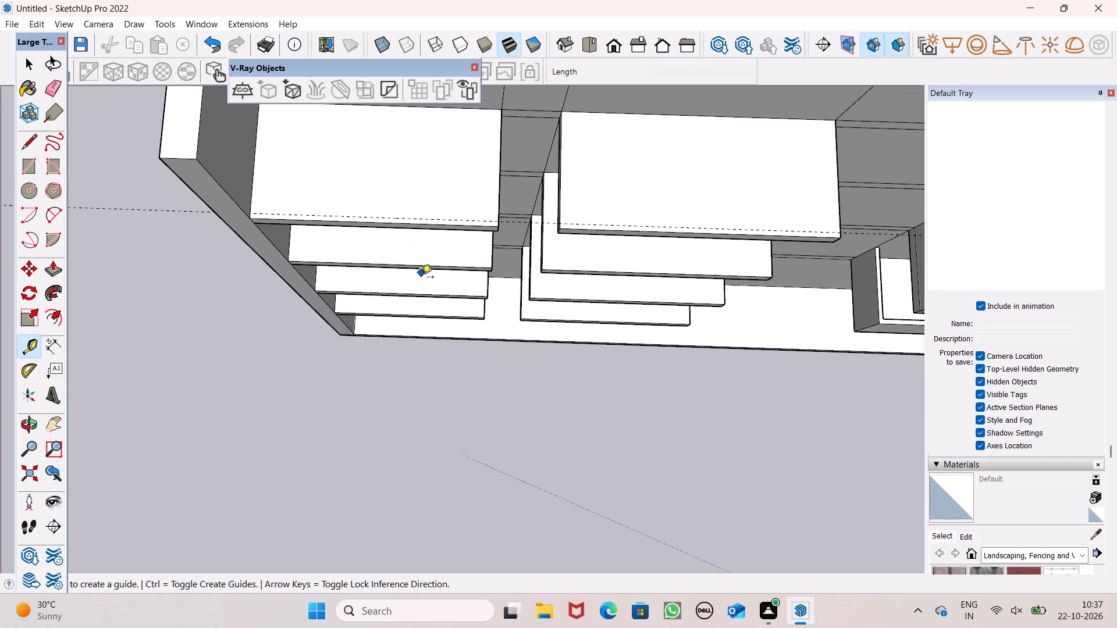
{"action": "scroll", "coordinate": [409, 292], "scroll_direction": "up", "scroll_amount": 4}
{"action": "scroll", "coordinate": [293, 237], "scroll_direction": "up", "scroll_amount": 4}
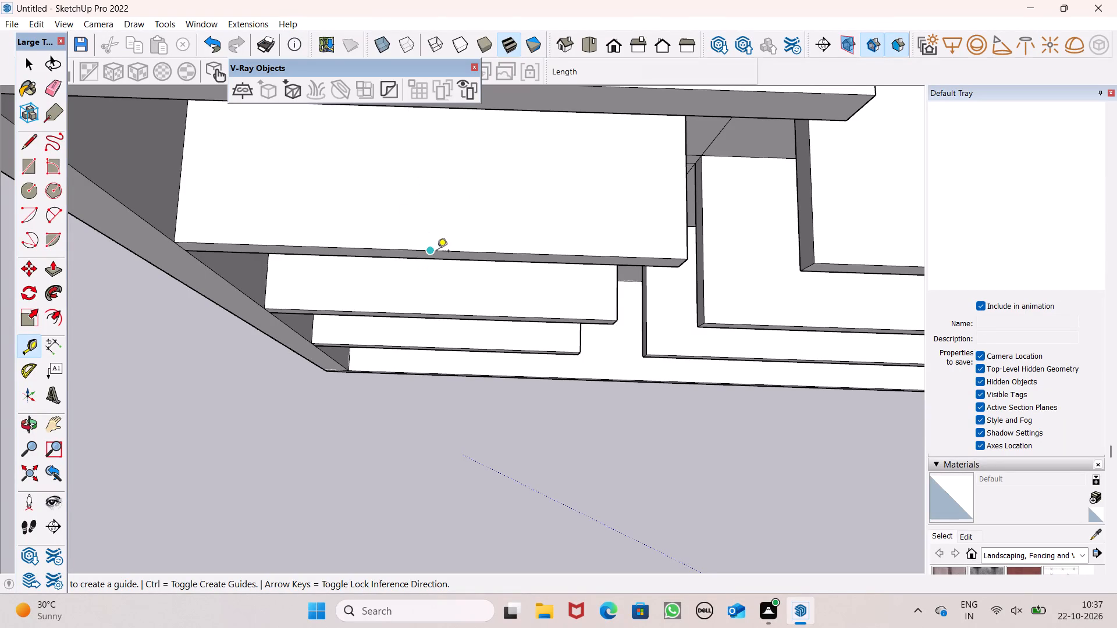
{"action": "left_click_drag", "start_coordinate": [437, 252], "coordinate": [436, 238]}
{"action": "type", "text": "4\""}
{"action": "key", "text": "Return"}
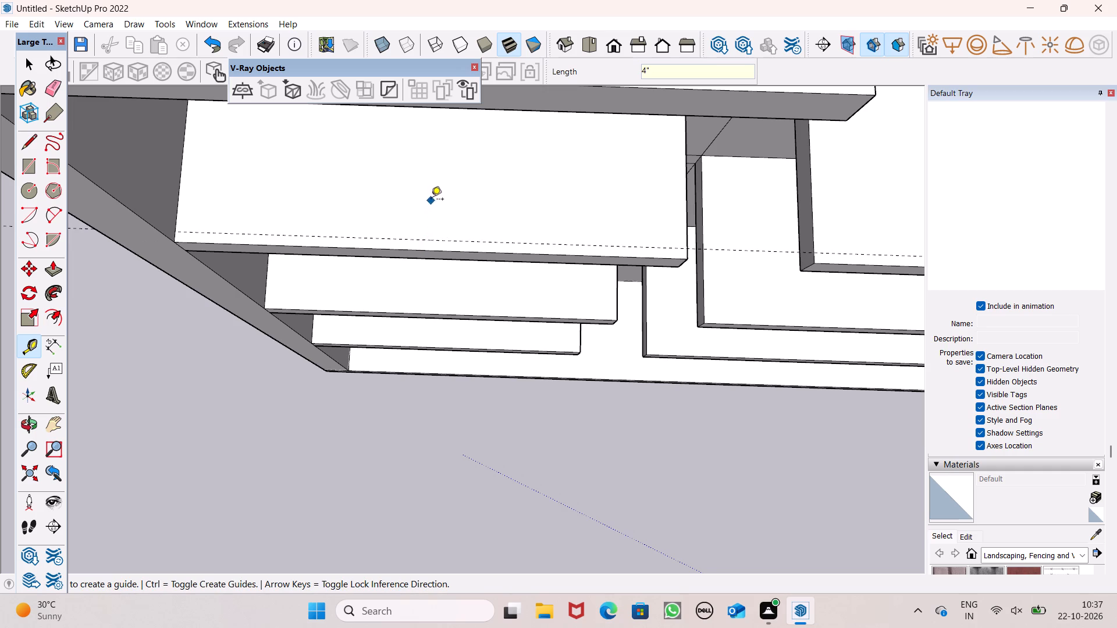
Place a guide line 4" inside the front edge of the third balcony slab from the top in the end stack.
{"action": "scroll", "coordinate": [430, 199], "scroll_direction": "down", "scroll_amount": 2}
{"action": "scroll", "coordinate": [446, 304], "scroll_direction": "up", "scroll_amount": 4}
{"action": "left_click_drag", "start_coordinate": [443, 299], "coordinate": [441, 295]}
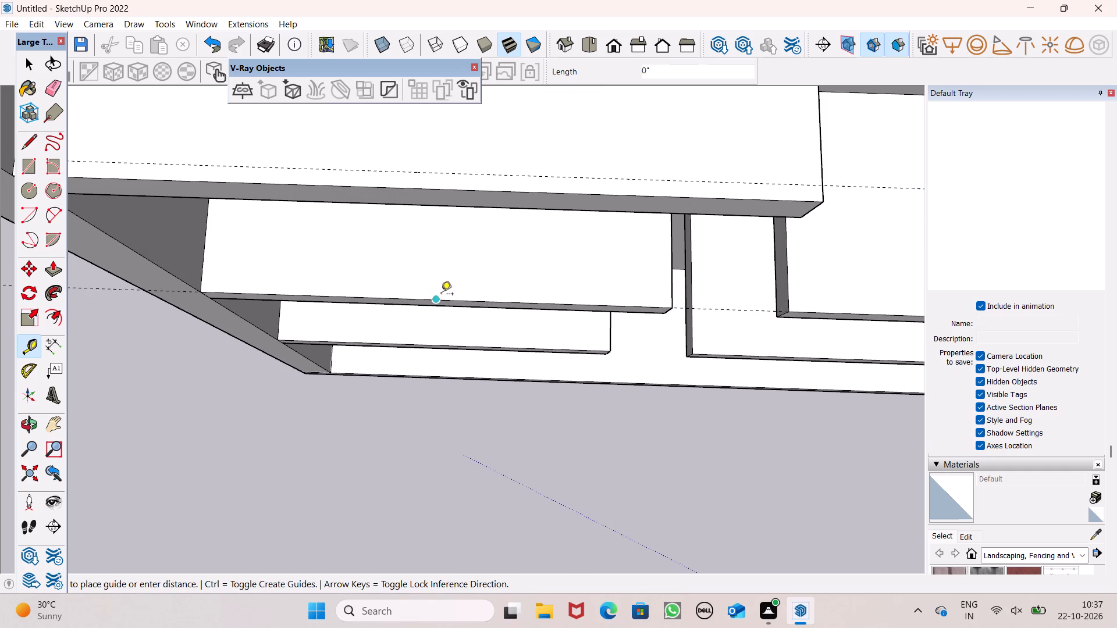
{"action": "left_click_drag", "start_coordinate": [441, 295], "coordinate": [436, 283]}
{"action": "key", "text": "4"}
{"action": "key", "text": "shift+quotedbl"}
{"action": "key", "text": "Return"}
Place a guide line 4" inside the front edge of the lowest balcony slab in the end stack.
{"action": "scroll", "coordinate": [385, 248], "scroll_direction": "down", "scroll_amount": 9}
{"action": "middle_click_drag", "start_coordinate": [458, 337], "coordinate": [415, 245]}
{"action": "scroll", "coordinate": [415, 245], "scroll_direction": "up", "scroll_amount": 1}
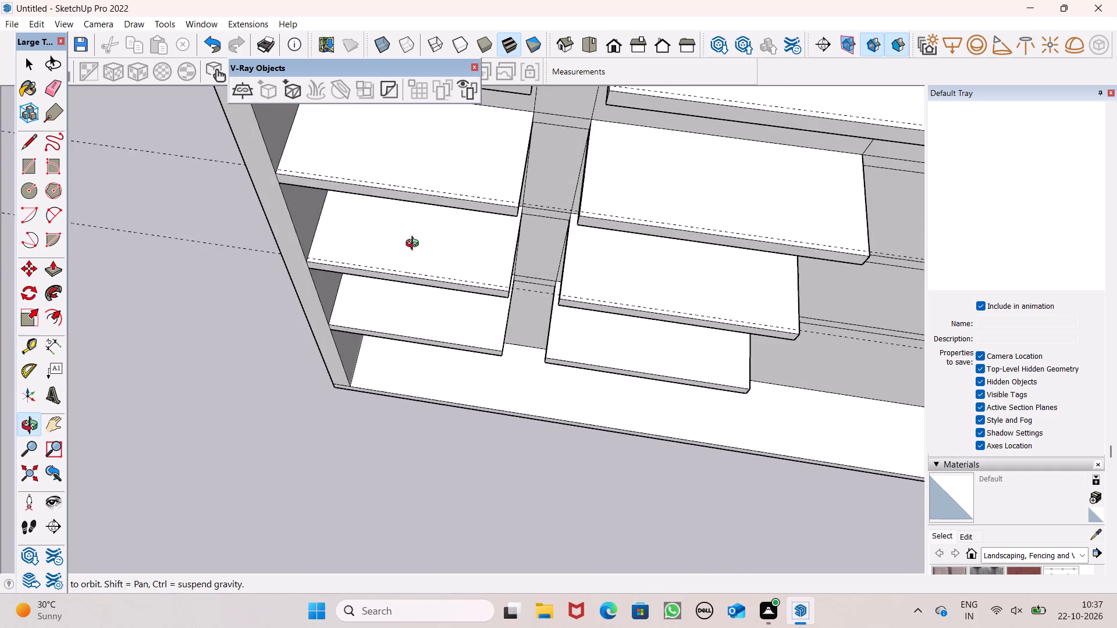
{"action": "scroll", "coordinate": [390, 306], "scroll_direction": "up", "scroll_amount": 6}
{"action": "left_click_drag", "start_coordinate": [415, 360], "coordinate": [421, 345]}
{"action": "type", "text": "4\""}
{"action": "key", "text": "Return"}
Place a guide line 4" inside the side edge of the neighbouring stack's top balcony slab, on the side facing the central bay.
{"action": "scroll", "coordinate": [357, 277], "scroll_direction": "down", "scroll_amount": 5}
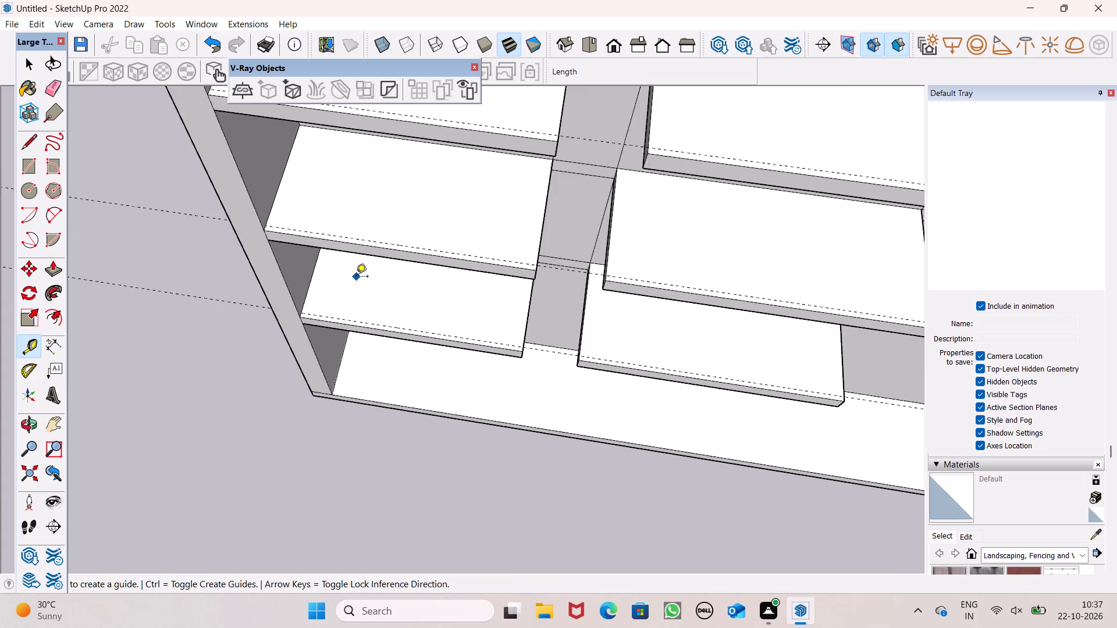
{"action": "scroll", "coordinate": [355, 277], "scroll_direction": "down", "scroll_amount": 9}
{"action": "middle_click_drag", "start_coordinate": [411, 307], "coordinate": [276, 355]}
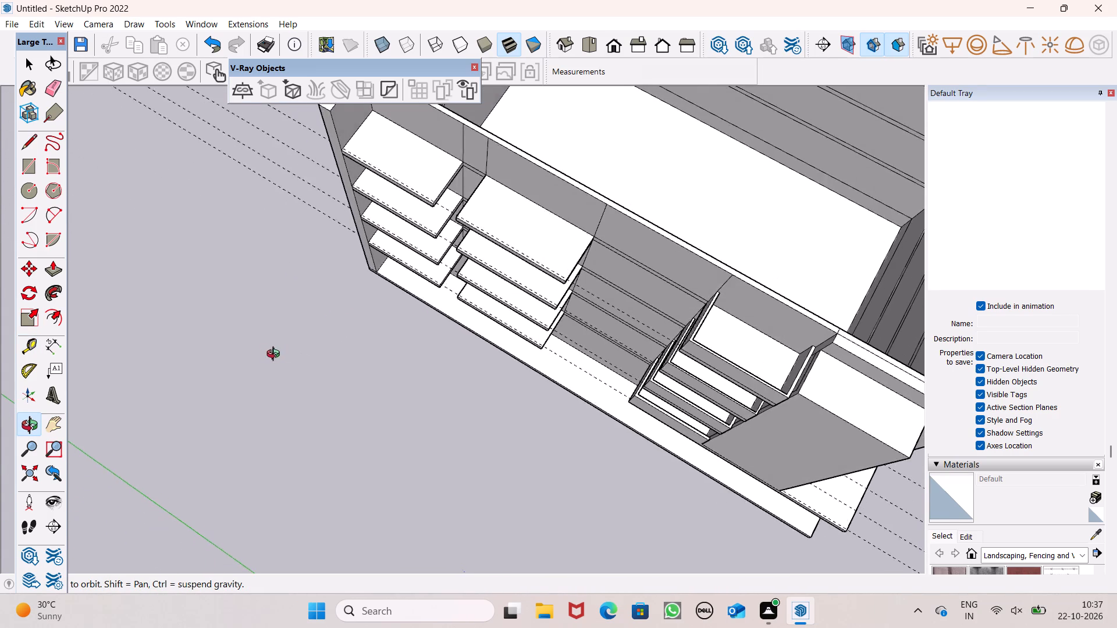
{"action": "middle_click_drag", "start_coordinate": [276, 355], "coordinate": [254, 349]}
{"action": "scroll", "coordinate": [650, 224], "scroll_direction": "down", "scroll_amount": 2}
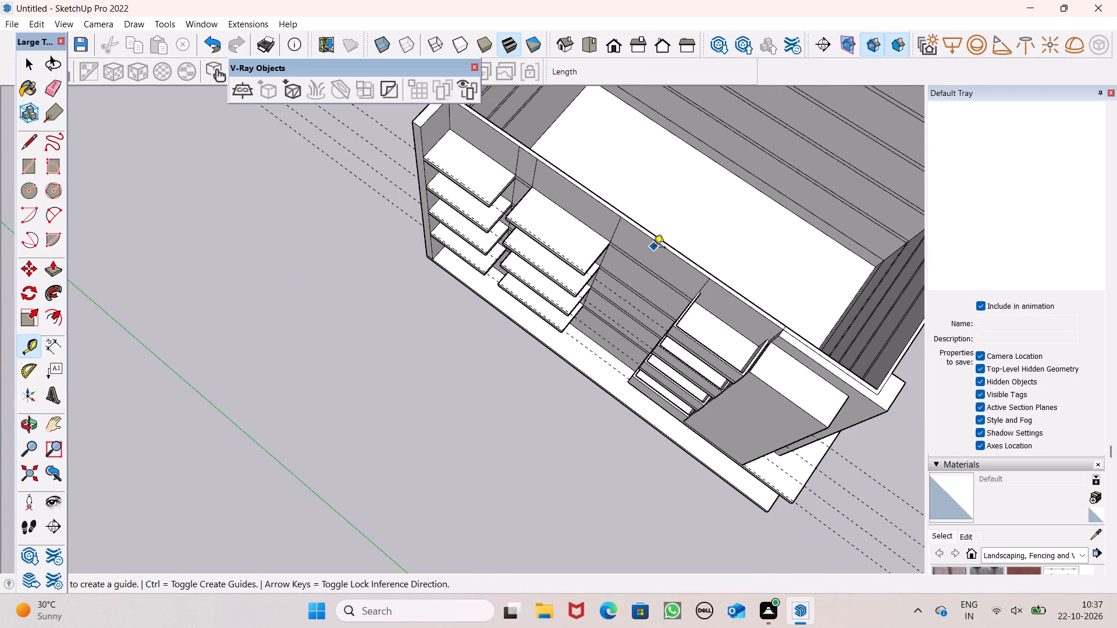
{"action": "scroll", "coordinate": [578, 245], "scroll_direction": "up", "scroll_amount": 5}
{"action": "scroll", "coordinate": [542, 226], "scroll_direction": "down", "scroll_amount": 4}
{"action": "middle_click_drag", "start_coordinate": [641, 324], "coordinate": [518, 279]}
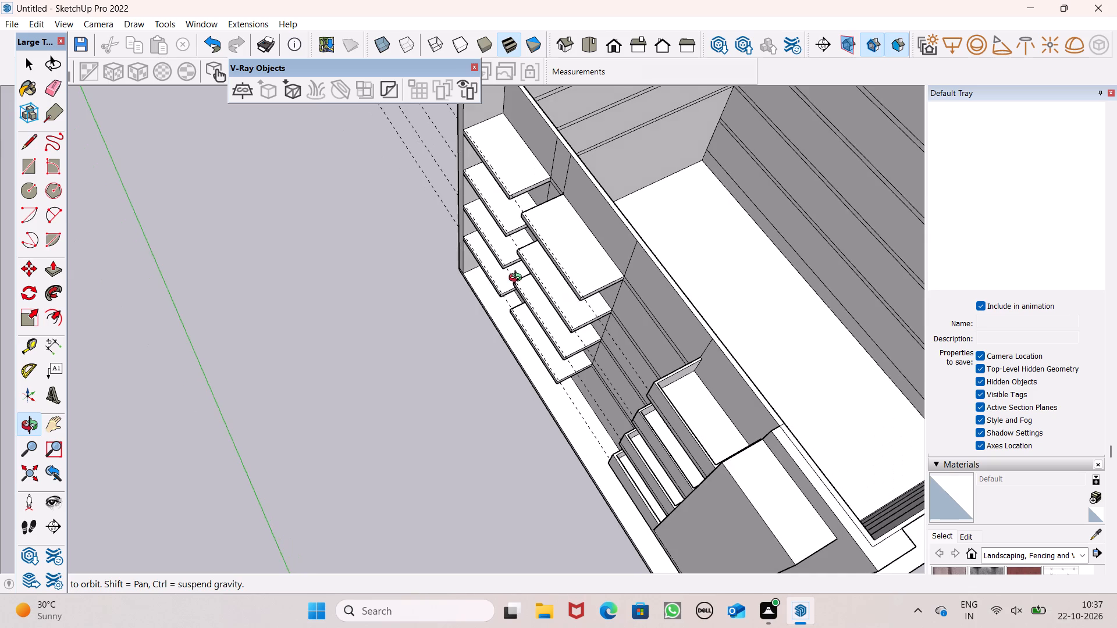
{"action": "middle_click_drag", "start_coordinate": [518, 279], "coordinate": [519, 270]}
{"action": "scroll", "coordinate": [566, 252], "scroll_direction": "up", "scroll_amount": 5}
{"action": "scroll", "coordinate": [627, 282], "scroll_direction": "up", "scroll_amount": 5}
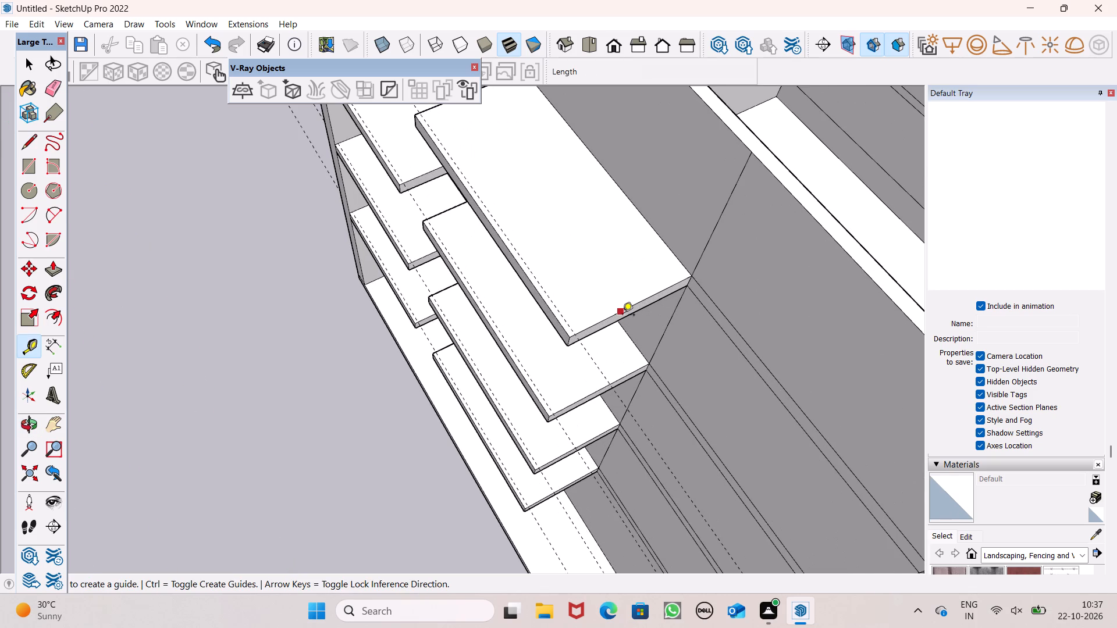
{"action": "scroll", "coordinate": [613, 300], "scroll_direction": "down", "scroll_amount": 3}
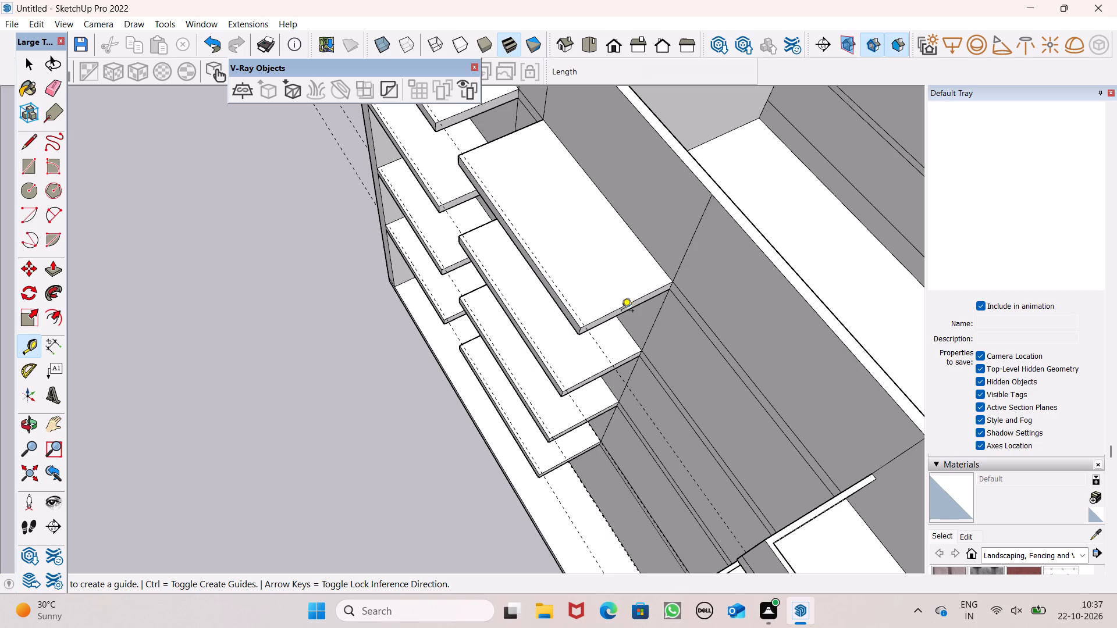
{"action": "scroll", "coordinate": [654, 277], "scroll_direction": "down", "scroll_amount": 1}
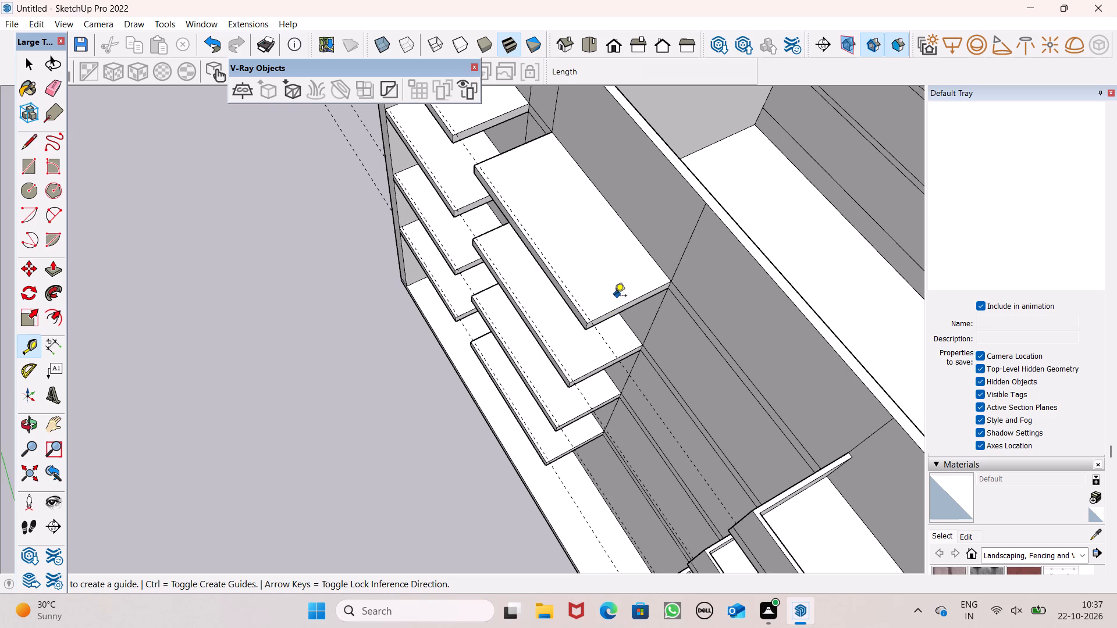
{"action": "scroll", "coordinate": [614, 297], "scroll_direction": "up", "scroll_amount": 6}
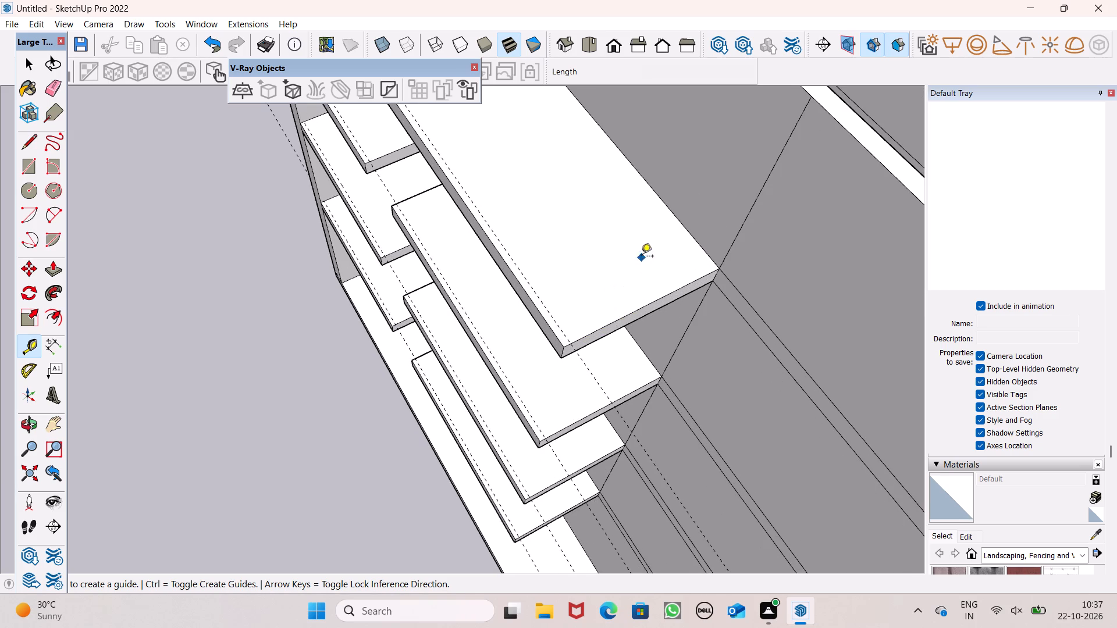
{"action": "left_click", "coordinate": [628, 314]}
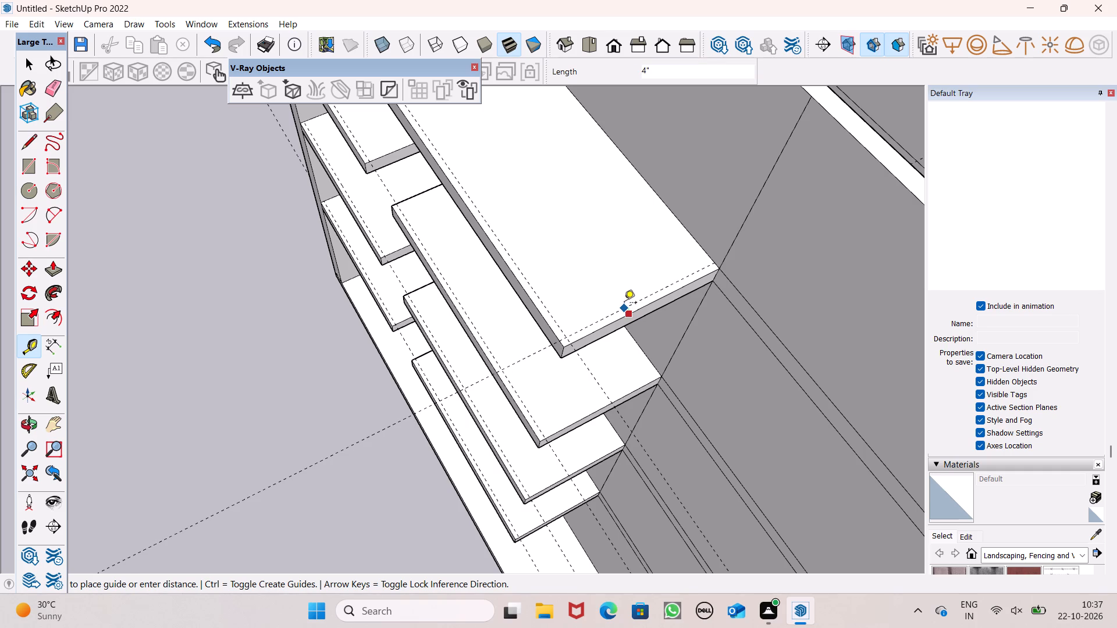
{"action": "left_click", "coordinate": [624, 304]}
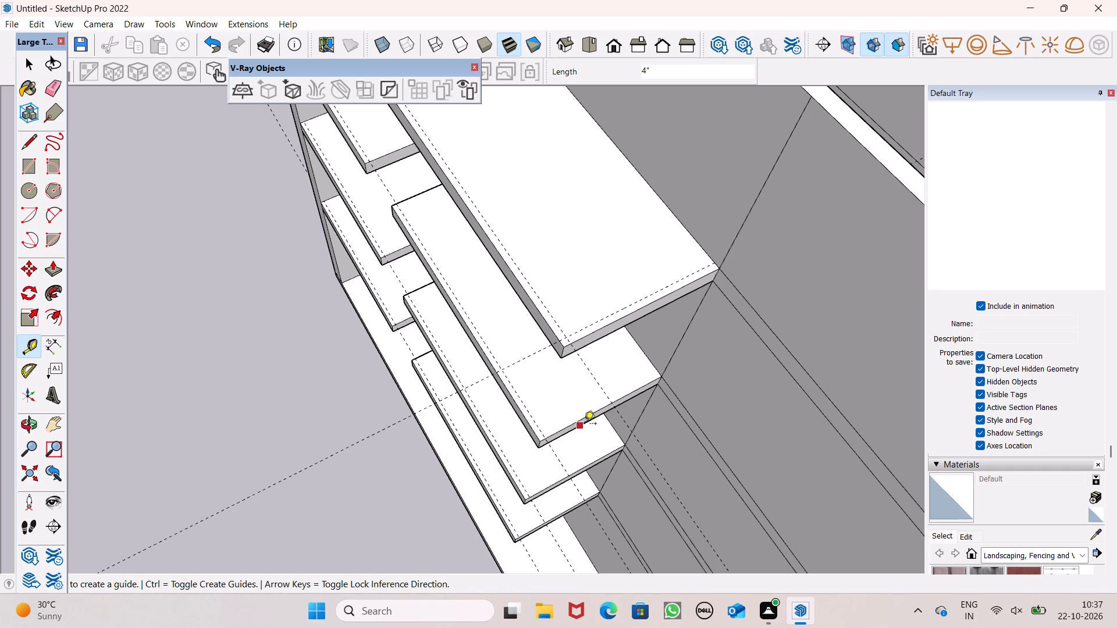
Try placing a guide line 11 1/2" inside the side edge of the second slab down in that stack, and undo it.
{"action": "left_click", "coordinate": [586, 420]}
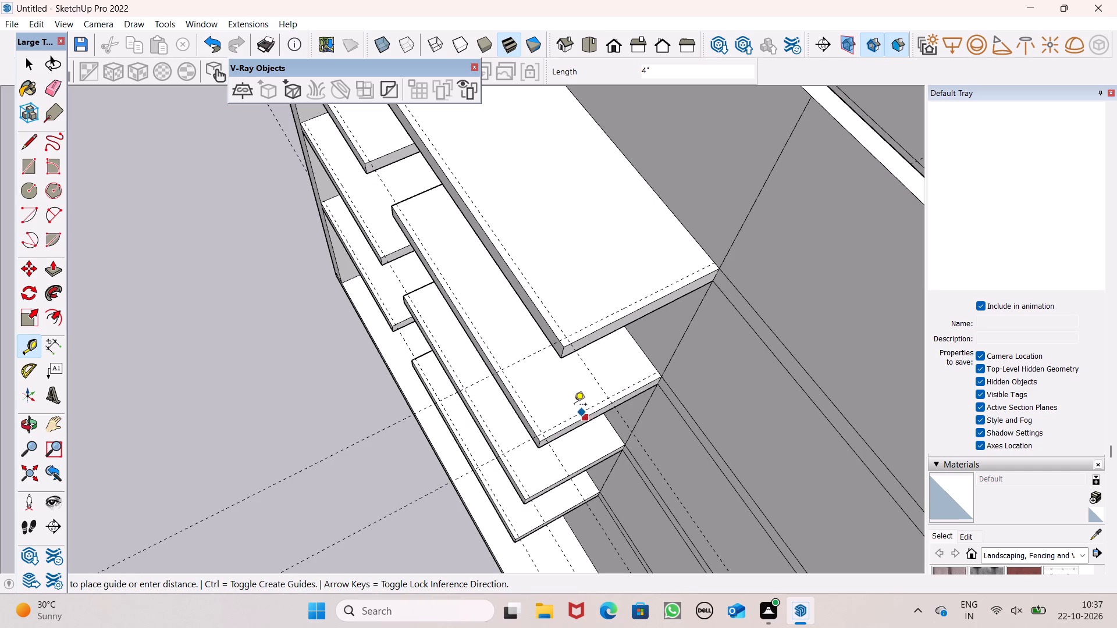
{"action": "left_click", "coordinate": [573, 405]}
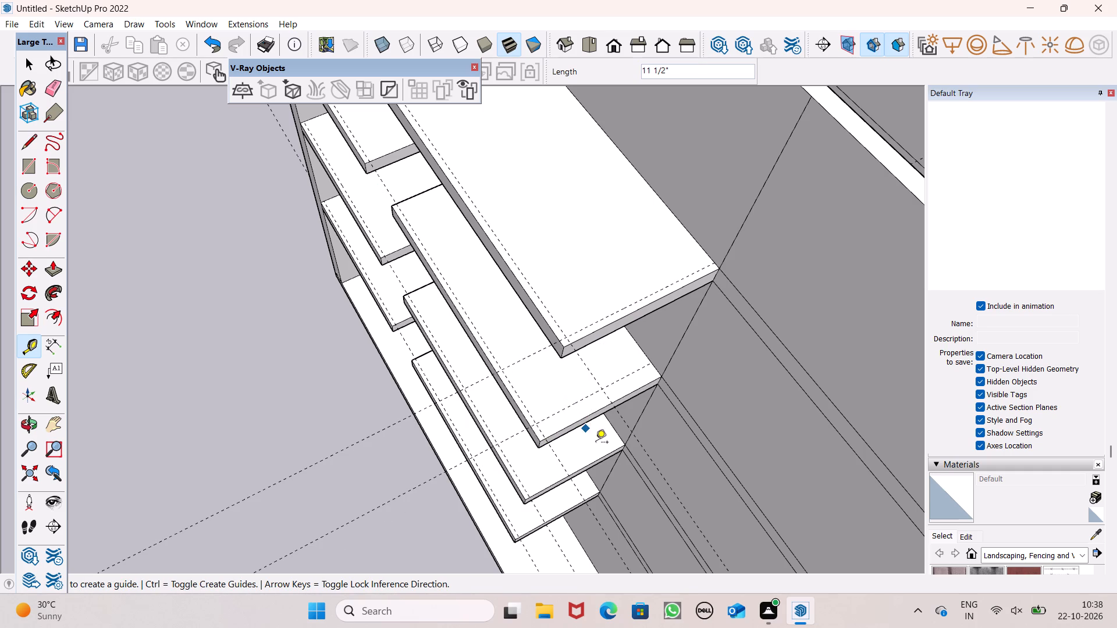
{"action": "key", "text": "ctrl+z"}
Place a guide line 4" inside the central-bay side edge of the second slab down in the neighbouring stack.
{"action": "scroll", "coordinate": [585, 436], "scroll_direction": "up", "scroll_amount": 6}
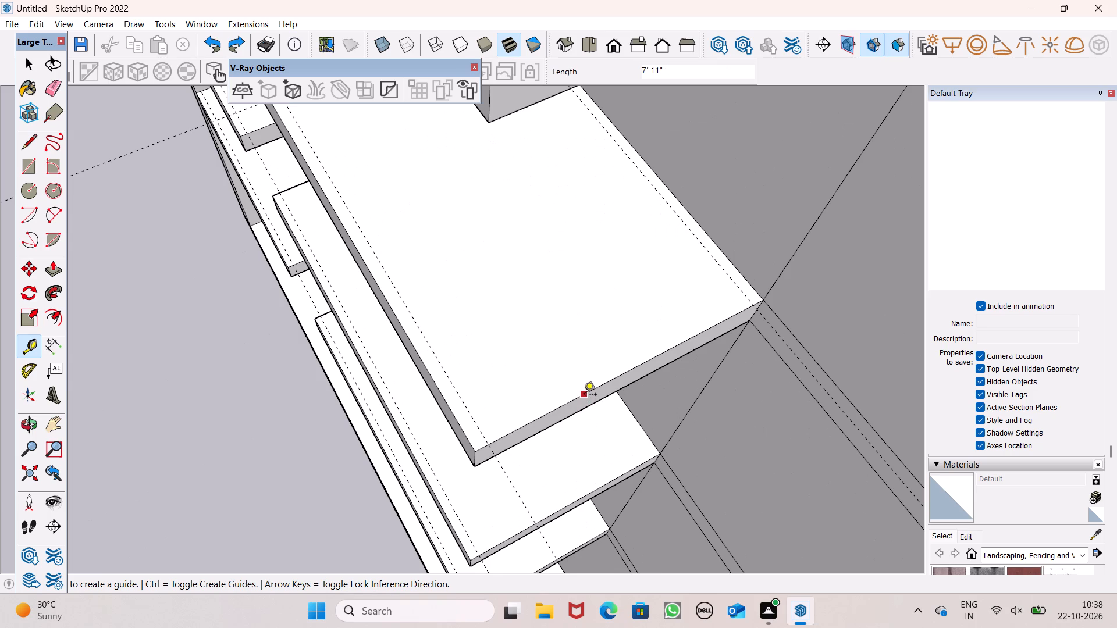
{"action": "left_click", "coordinate": [584, 395]}
{"action": "type", "text": "4\""}
{"action": "key", "text": "Return"}
{"action": "scroll", "coordinate": [600, 341], "scroll_direction": "down", "scroll_amount": 8}
{"action": "scroll", "coordinate": [595, 461], "scroll_direction": "up", "scroll_amount": 2}
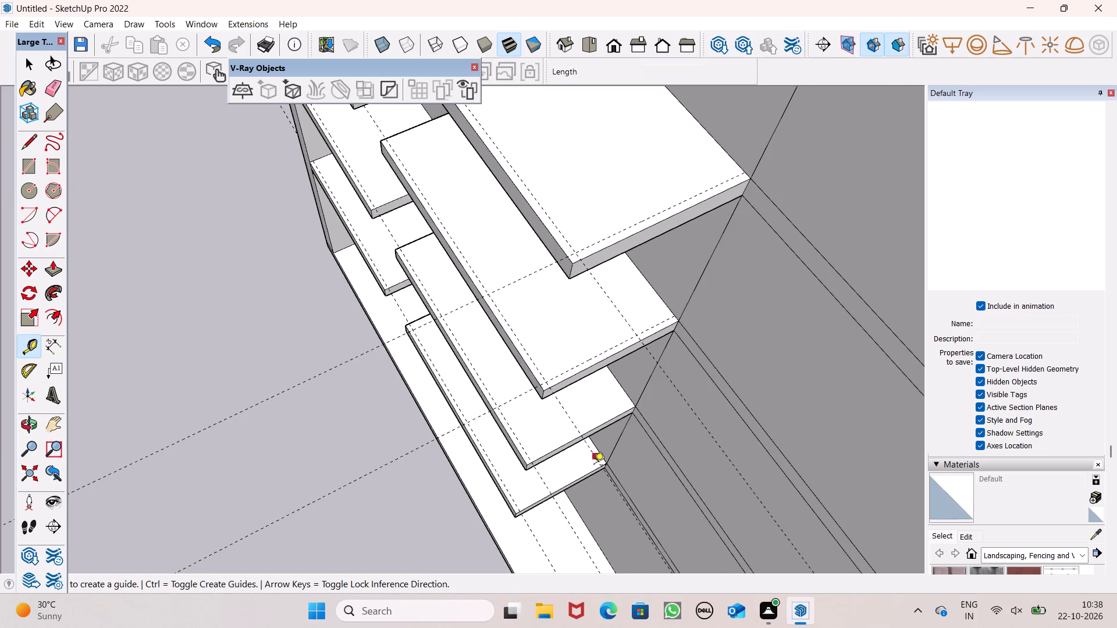
Place a guide line 4" inside the central-bay side edge of the third slab down in the neighbouring stack.
{"action": "scroll", "coordinate": [594, 466], "scroll_direction": "up", "scroll_amount": 3}
{"action": "left_click", "coordinate": [555, 413]}
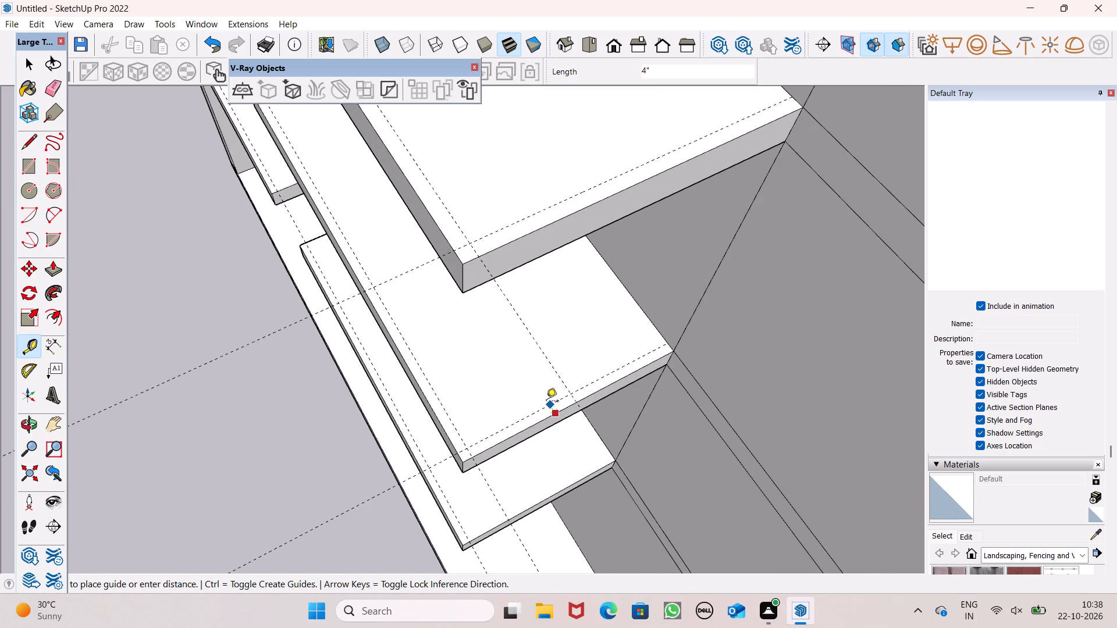
{"action": "key", "text": "4"}
{"action": "key", "text": "shift+quotedbl"}
{"action": "key", "text": "Return"}
Place a guide line 4" inside the central-bay side edge of the neighbouring stack's lowest balcony slab.
{"action": "scroll", "coordinate": [554, 323], "scroll_direction": "down", "scroll_amount": 5}
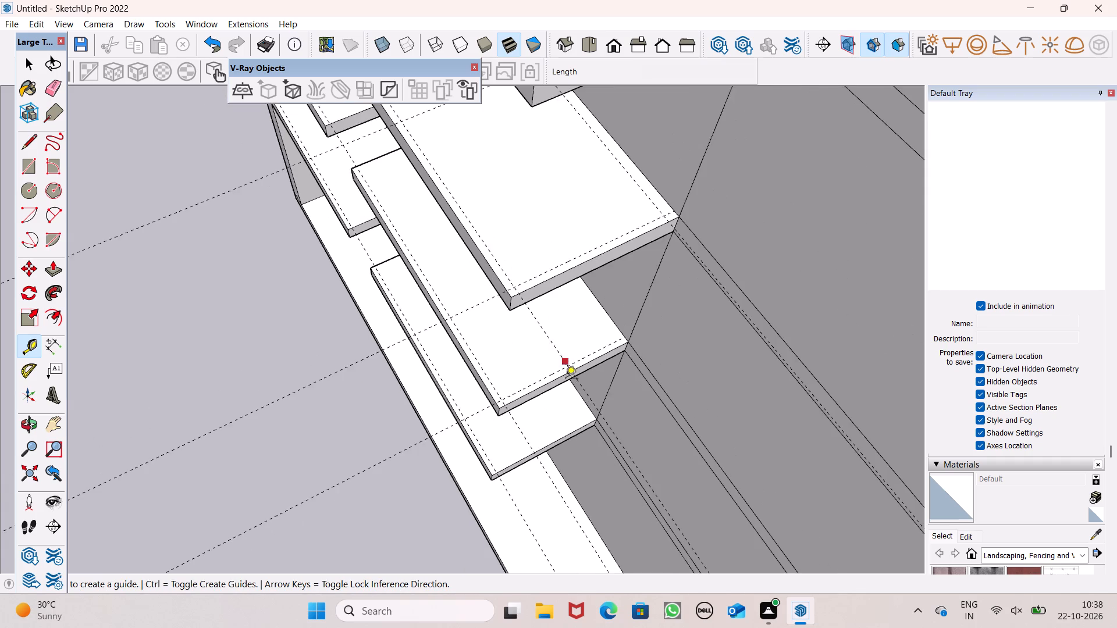
{"action": "scroll", "coordinate": [566, 410], "scroll_direction": "up", "scroll_amount": 5}
{"action": "left_click", "coordinate": [538, 470]}
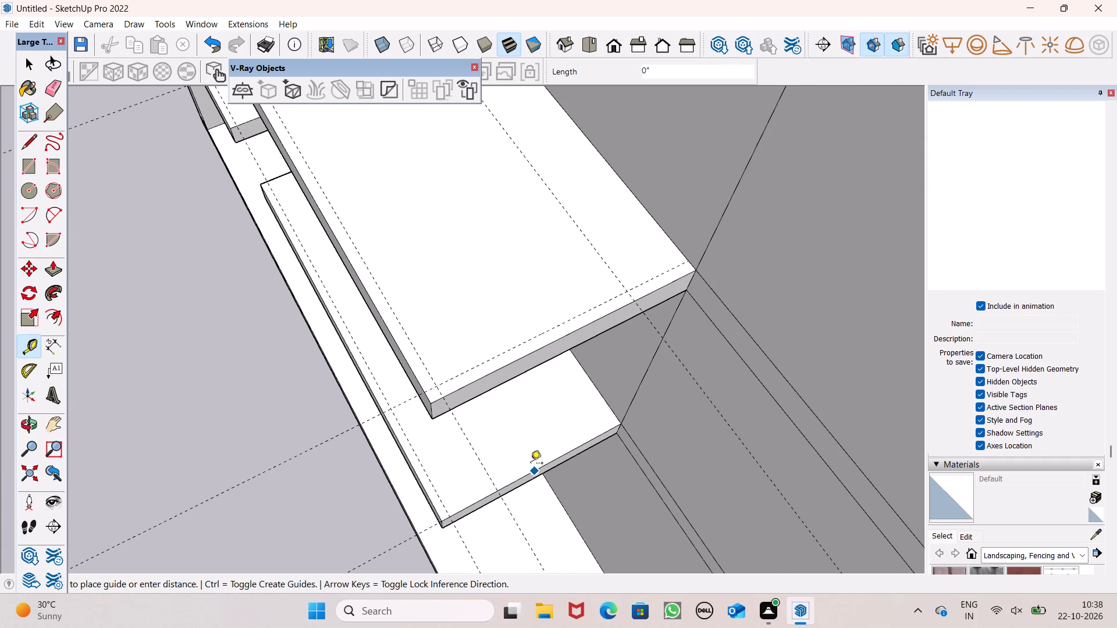
{"action": "key", "text": "4"}
{"action": "key", "text": "shift+quotedbl"}
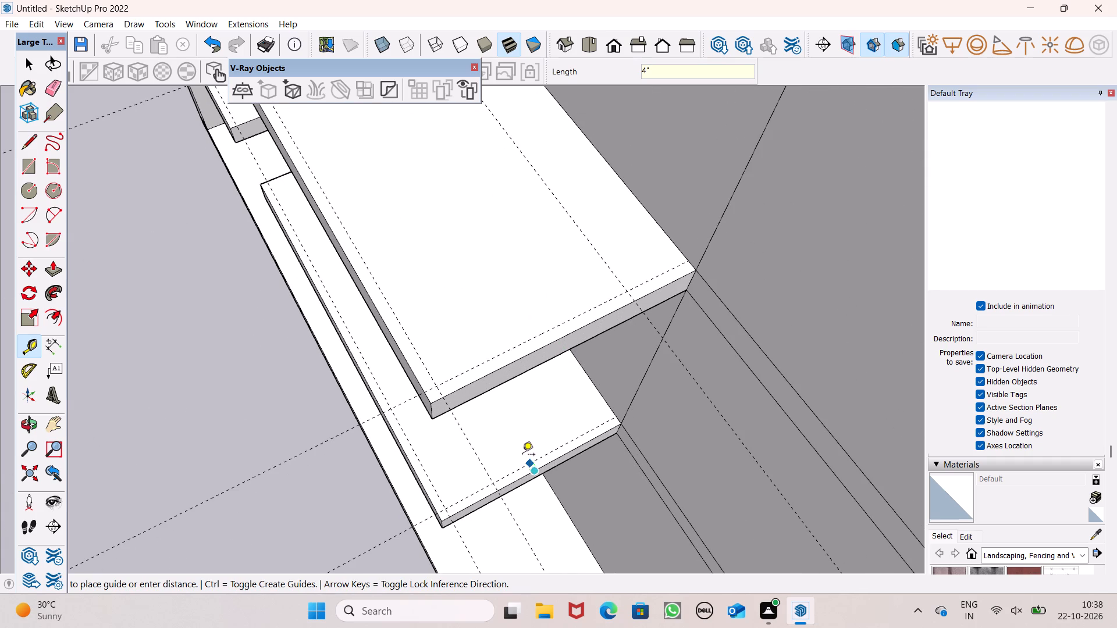
{"action": "key", "text": "Return"}
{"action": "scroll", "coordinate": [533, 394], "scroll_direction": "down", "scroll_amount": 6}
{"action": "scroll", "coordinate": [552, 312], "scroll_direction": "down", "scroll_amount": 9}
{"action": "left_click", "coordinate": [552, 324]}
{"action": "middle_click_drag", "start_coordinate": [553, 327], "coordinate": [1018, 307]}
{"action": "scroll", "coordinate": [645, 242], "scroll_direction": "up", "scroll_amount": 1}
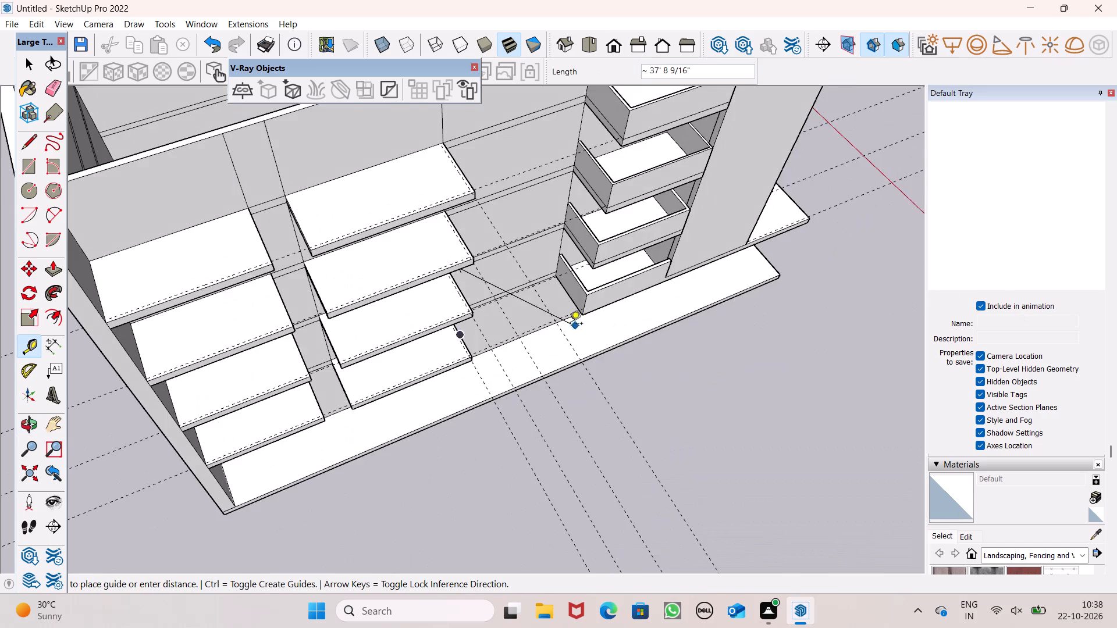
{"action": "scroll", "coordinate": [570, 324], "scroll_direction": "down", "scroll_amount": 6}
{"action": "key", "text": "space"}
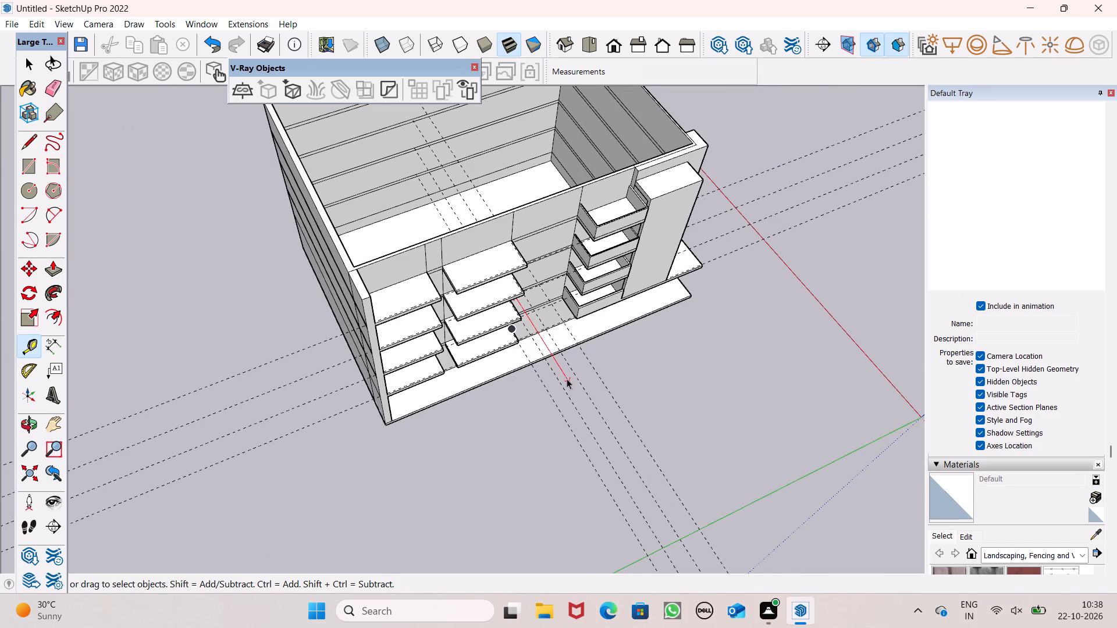
Place a guide line 4" inside the side edge of the end stack's top balcony slab, on the side facing the neighbouring stack.
{"action": "scroll", "coordinate": [545, 364], "scroll_direction": "down", "scroll_amount": 2}
{"action": "middle_click_drag", "start_coordinate": [666, 375], "coordinate": [327, 357]}
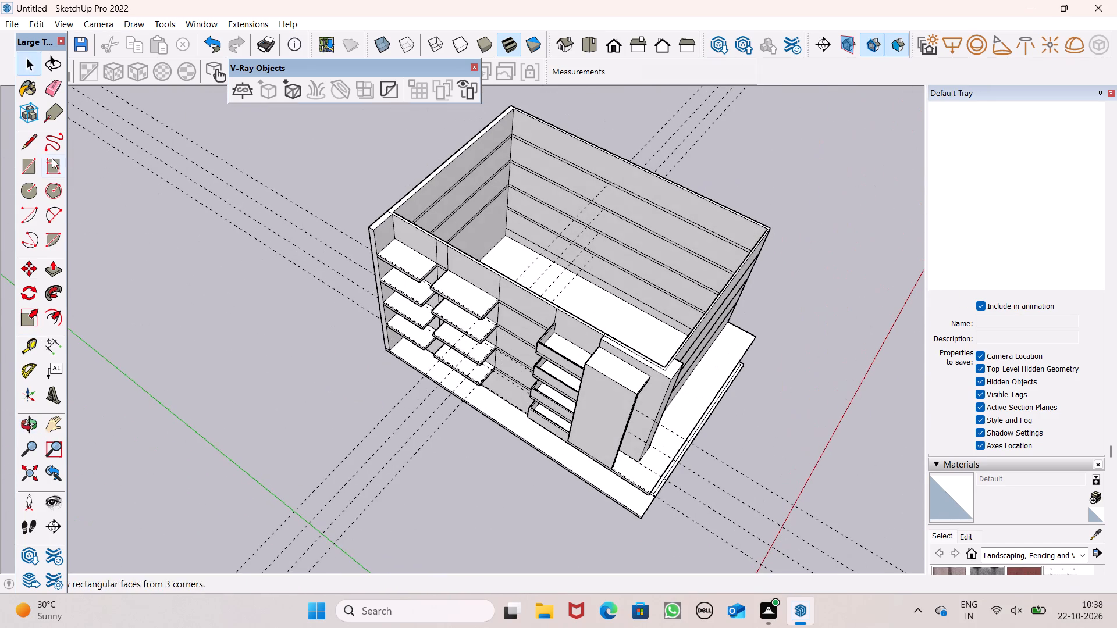
{"action": "left_click", "coordinate": [27, 343]}
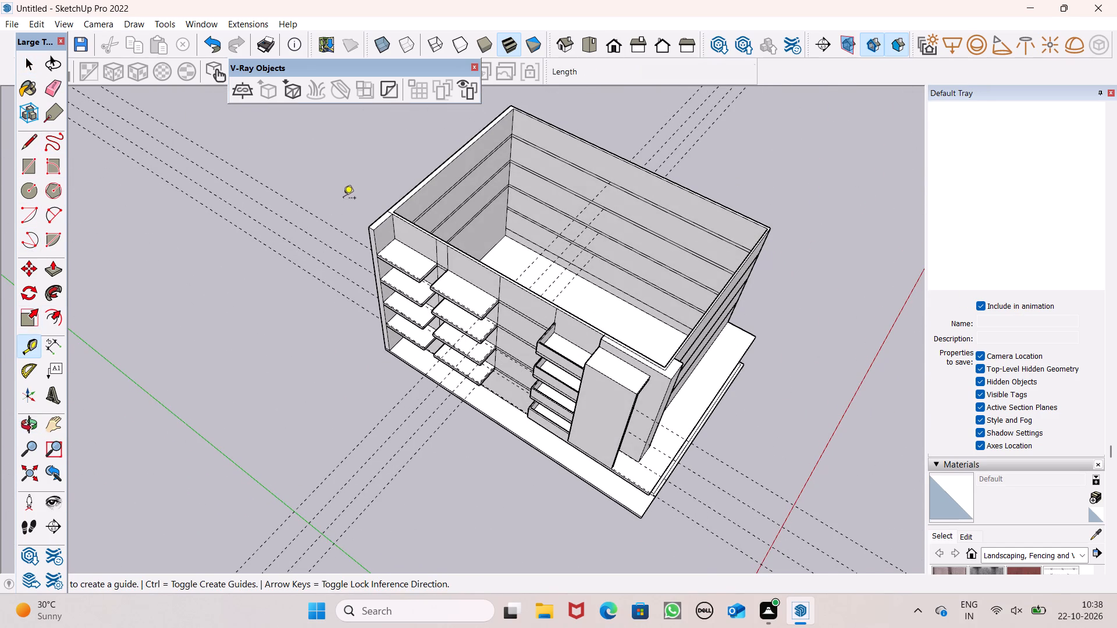
{"action": "scroll", "coordinate": [345, 198], "scroll_direction": "down", "scroll_amount": 2}
{"action": "scroll", "coordinate": [441, 259], "scroll_direction": "up", "scroll_amount": 6}
{"action": "scroll", "coordinate": [452, 241], "scroll_direction": "down", "scroll_amount": 1}
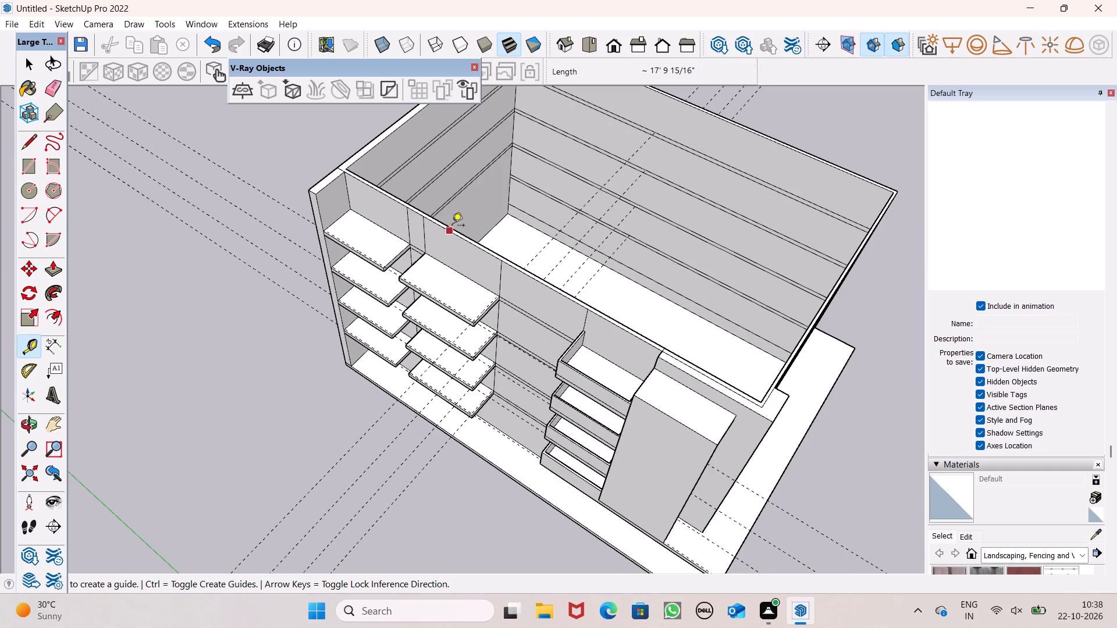
{"action": "scroll", "coordinate": [403, 265], "scroll_direction": "down", "scroll_amount": 3}
{"action": "middle_click_drag", "start_coordinate": [400, 317], "coordinate": [222, 348]}
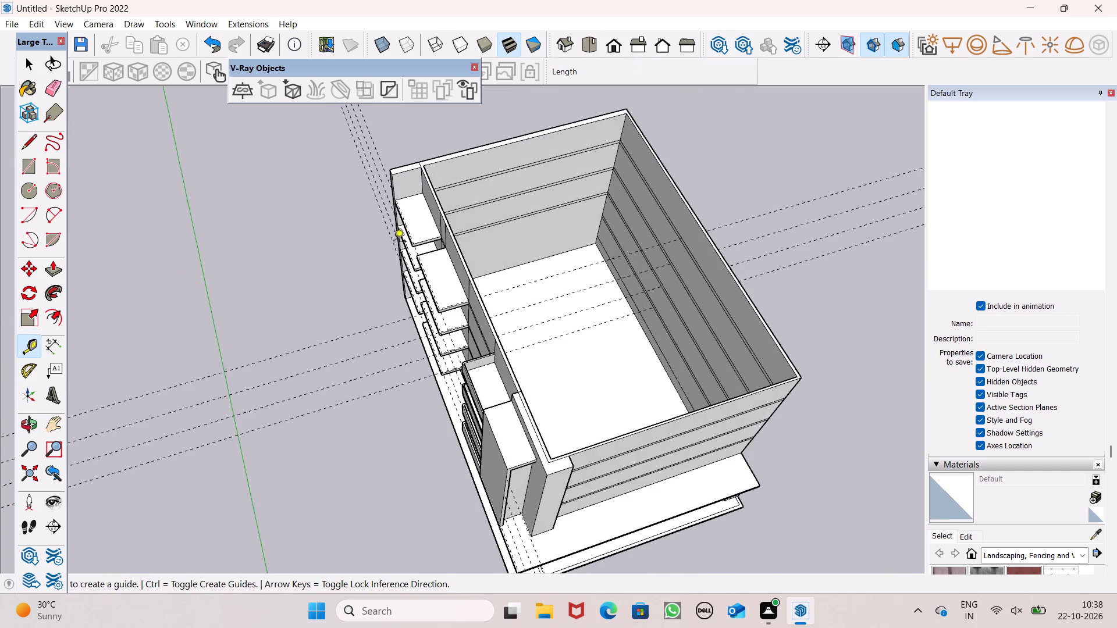
{"action": "scroll", "coordinate": [394, 237], "scroll_direction": "up", "scroll_amount": 15}
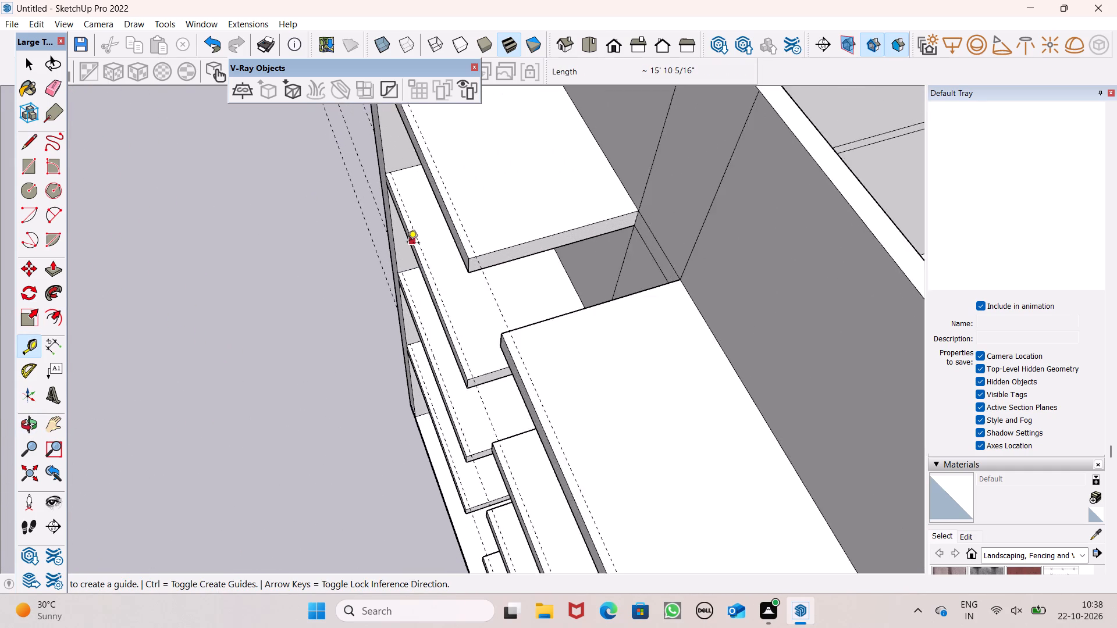
{"action": "scroll", "coordinate": [407, 244], "scroll_direction": "up", "scroll_amount": 8}
{"action": "scroll", "coordinate": [418, 248], "scroll_direction": "down", "scroll_amount": 4}
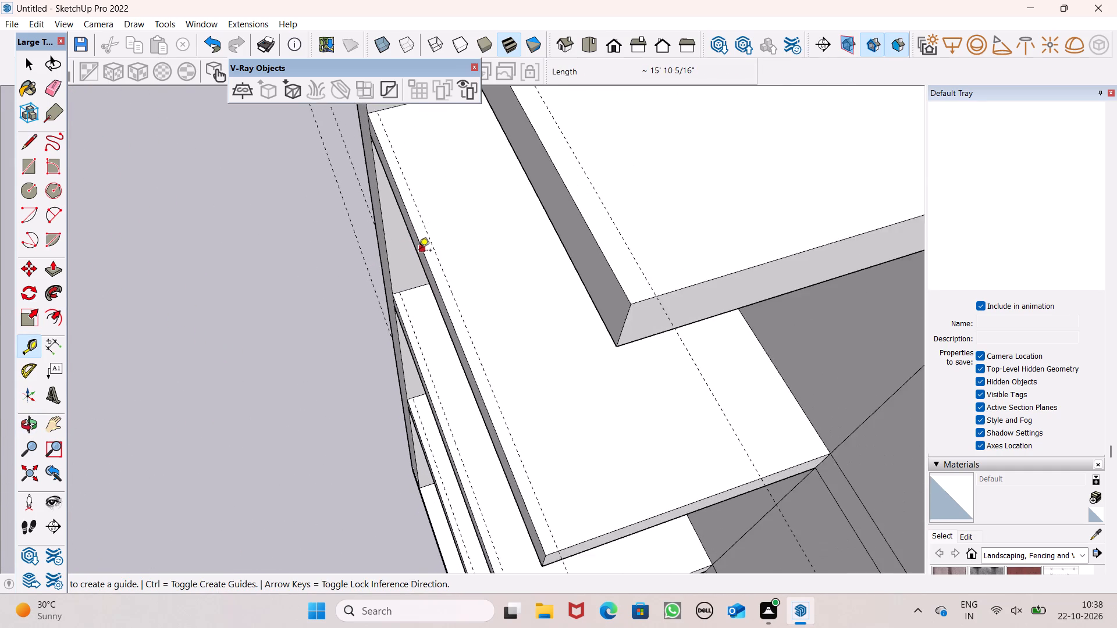
{"action": "scroll", "coordinate": [479, 344], "scroll_direction": "down", "scroll_amount": 4}
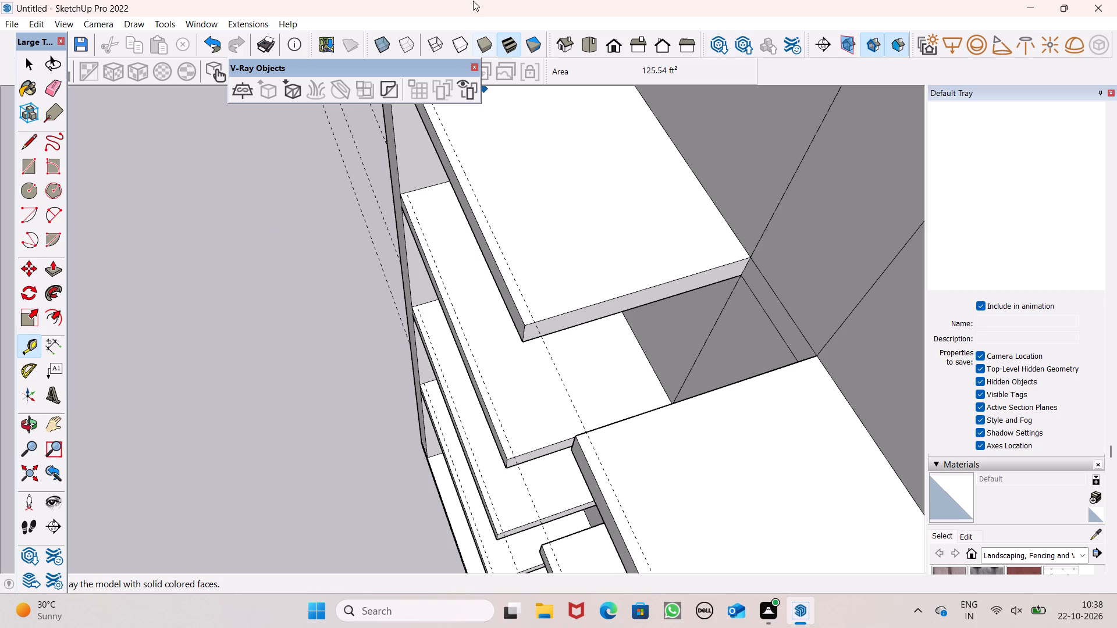
{"action": "scroll", "coordinate": [556, 305], "scroll_direction": "up", "scroll_amount": 4}
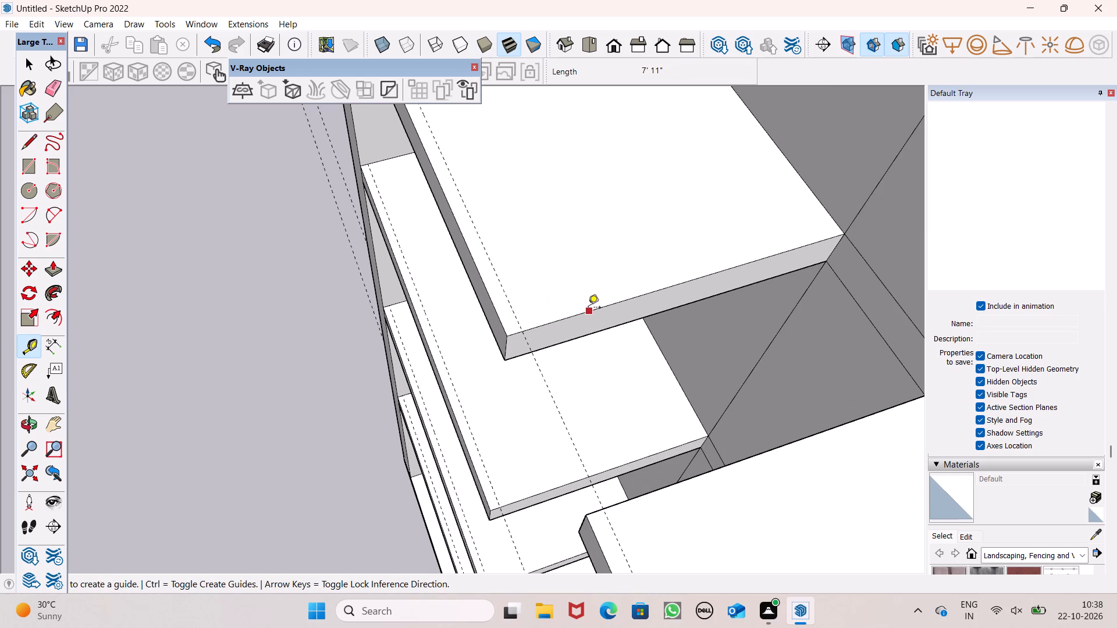
{"action": "left_click_drag", "start_coordinate": [588, 308], "coordinate": [590, 294]}
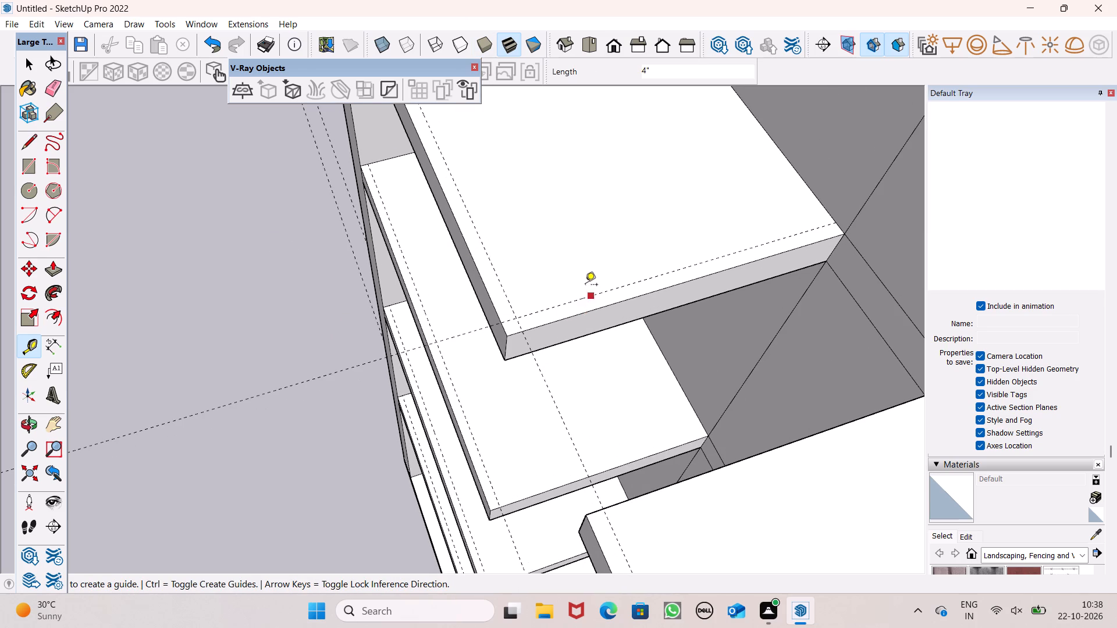
Place a guide line just inside the side edge of the end stack's second slab down, facing the neighbouring stack.
{"action": "scroll", "coordinate": [578, 247], "scroll_direction": "down", "scroll_amount": 8}
{"action": "scroll", "coordinate": [572, 395], "scroll_direction": "up", "scroll_amount": 2}
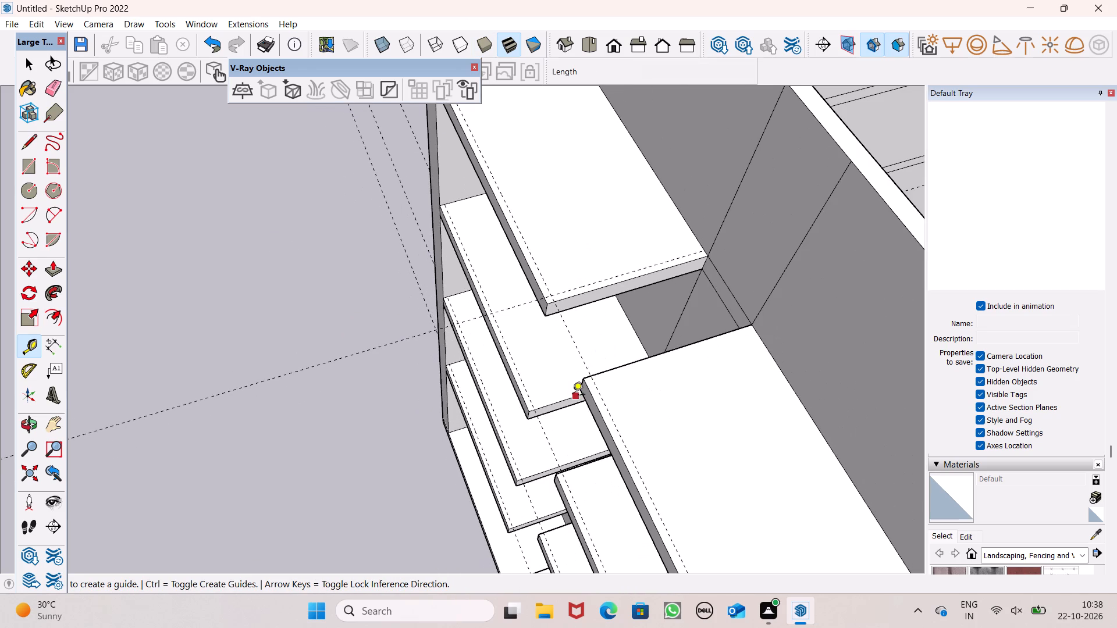
{"action": "scroll", "coordinate": [572, 395], "scroll_direction": "up", "scroll_amount": 3}
{"action": "middle_click_drag", "start_coordinate": [545, 412], "coordinate": [608, 418]}
{"action": "scroll", "coordinate": [595, 463], "scroll_direction": "up", "scroll_amount": 4}
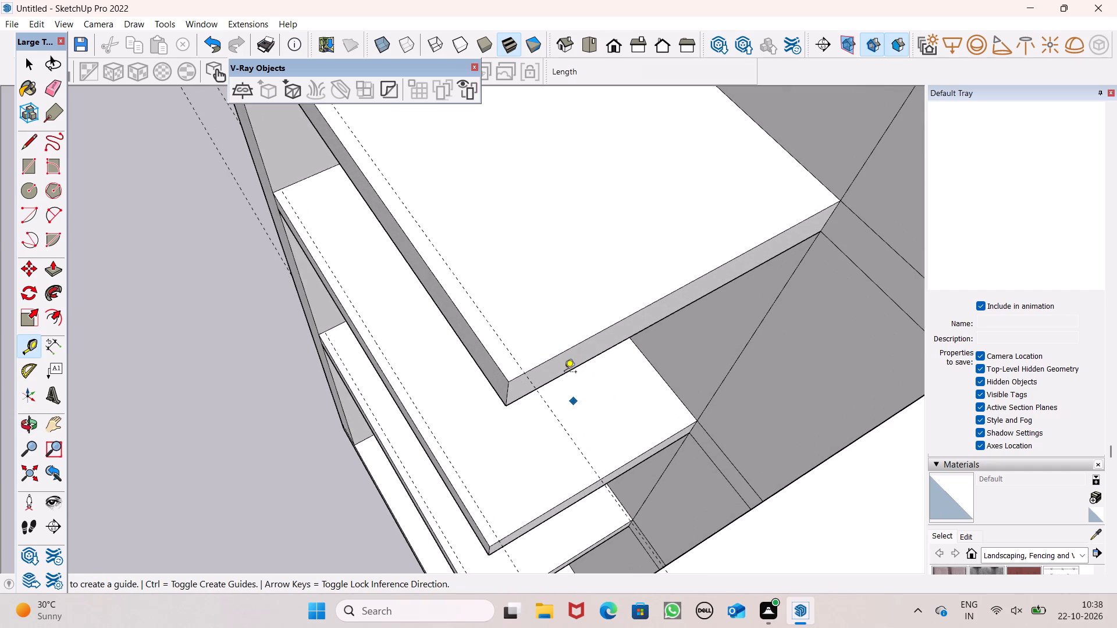
{"action": "left_click_drag", "start_coordinate": [563, 353], "coordinate": [549, 338]}
Place guide lines 4" inside the side edges of the end stack's third and lowest slabs, facing the neighbouring stack.
{"action": "scroll", "coordinate": [540, 327], "scroll_direction": "down", "scroll_amount": 7}
{"action": "scroll", "coordinate": [545, 454], "scroll_direction": "up", "scroll_amount": 4}
{"action": "left_click_drag", "start_coordinate": [542, 444], "coordinate": [533, 431]}
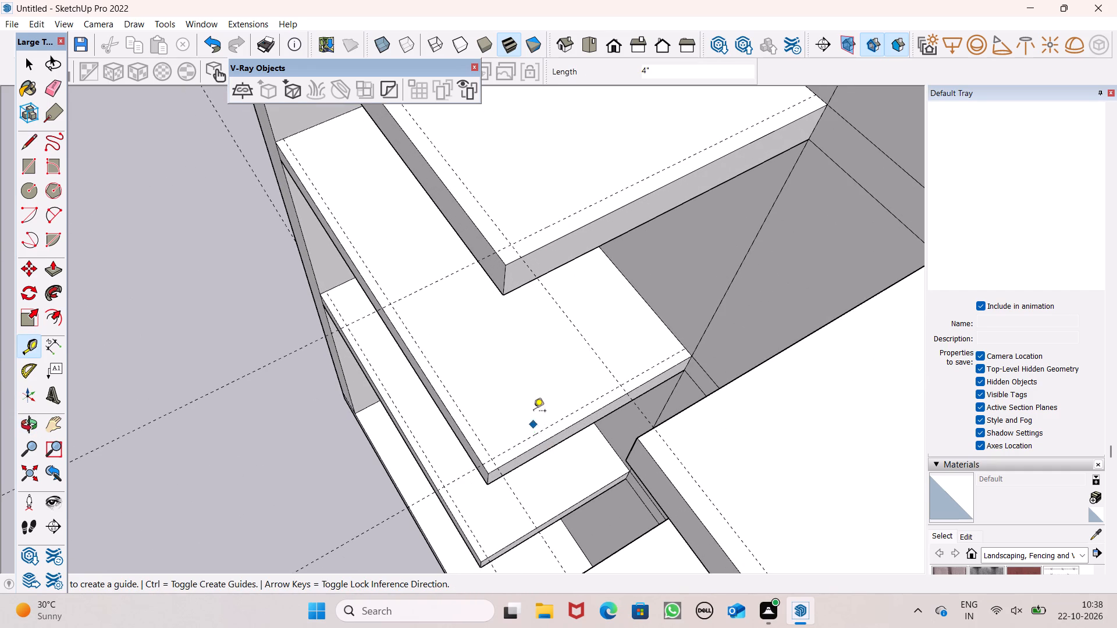
{"action": "scroll", "coordinate": [535, 367], "scroll_direction": "down", "scroll_amount": 6}
{"action": "scroll", "coordinate": [536, 488], "scroll_direction": "up", "scroll_amount": 5}
{"action": "left_click", "coordinate": [532, 450]}
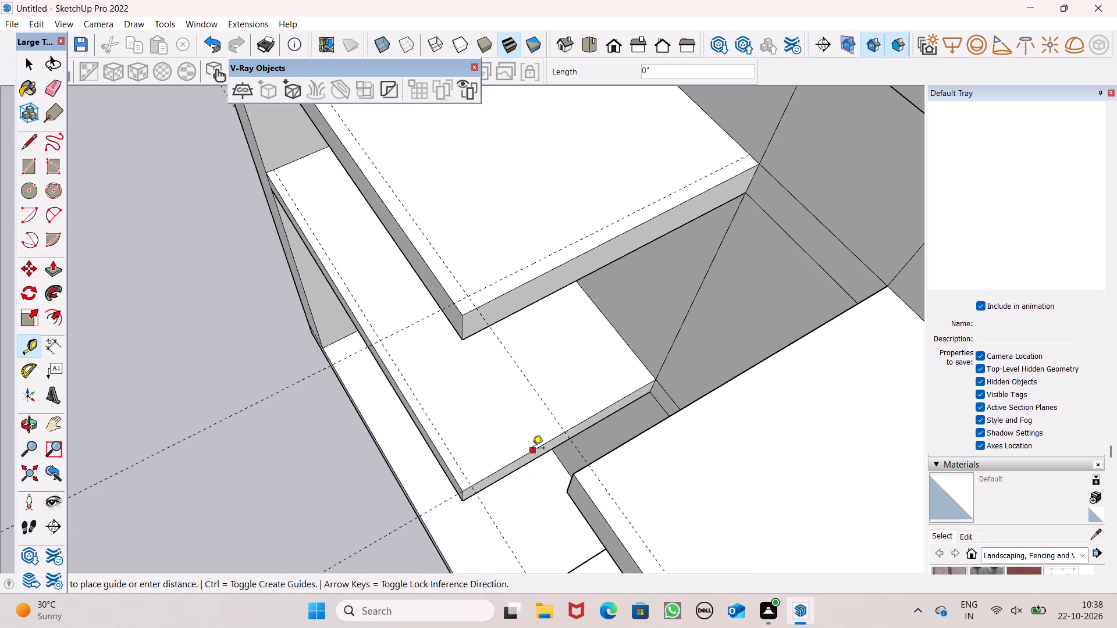
{"action": "left_click", "coordinate": [531, 438]}
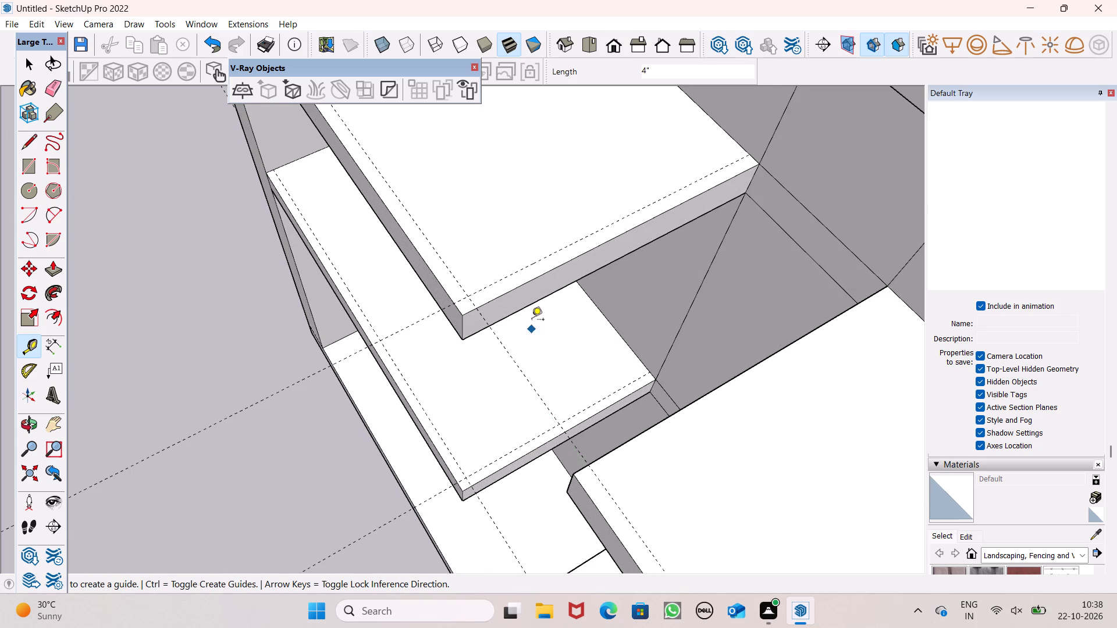
Draw a line about 15' 10 5/16" long over the front guide on the end stack's top slab, from side wall to slab edge.
{"action": "scroll", "coordinate": [532, 315], "scroll_direction": "down", "scroll_amount": 13}
{"action": "middle_click_drag", "start_coordinate": [507, 392], "coordinate": [736, 320]}
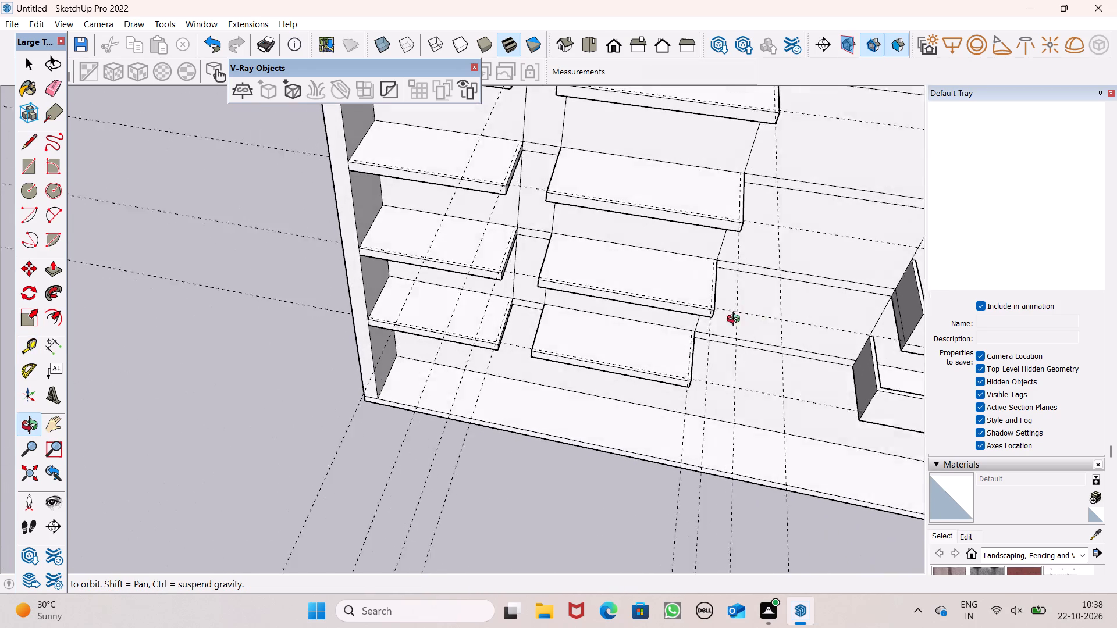
{"action": "middle_click_drag", "start_coordinate": [736, 320], "coordinate": [724, 320]}
{"action": "key", "text": "space"}
{"action": "scroll", "coordinate": [443, 398], "scroll_direction": "down", "scroll_amount": 6}
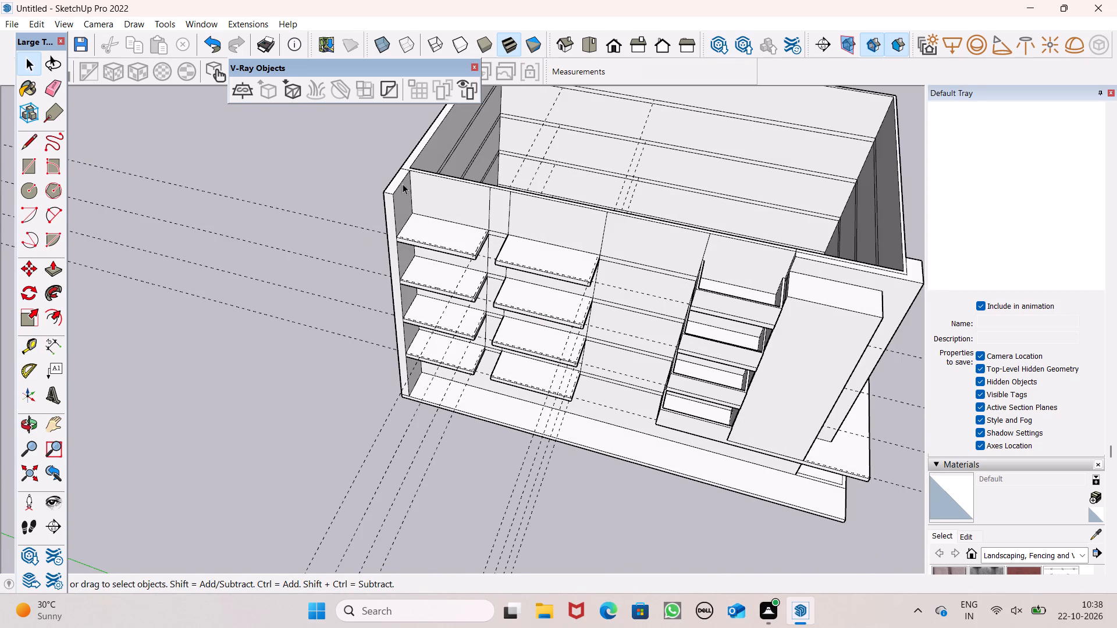
{"action": "scroll", "coordinate": [445, 205], "scroll_direction": "up", "scroll_amount": 7}
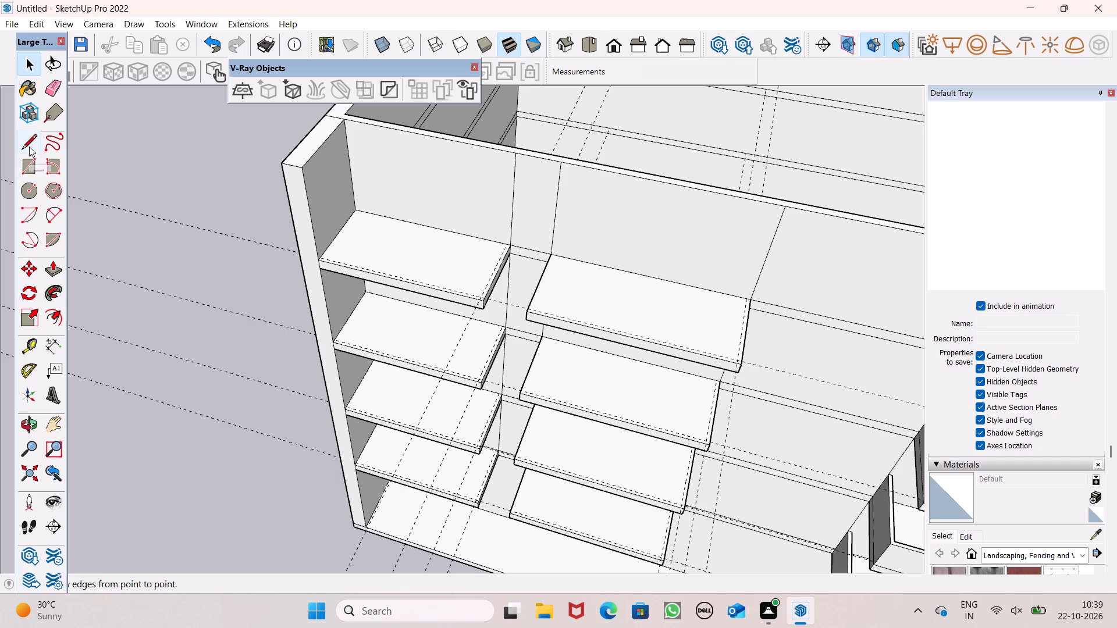
{"action": "left_click", "coordinate": [29, 147]}
{"action": "scroll", "coordinate": [442, 304], "scroll_direction": "up", "scroll_amount": 6}
{"action": "scroll", "coordinate": [534, 307], "scroll_direction": "up", "scroll_amount": 3}
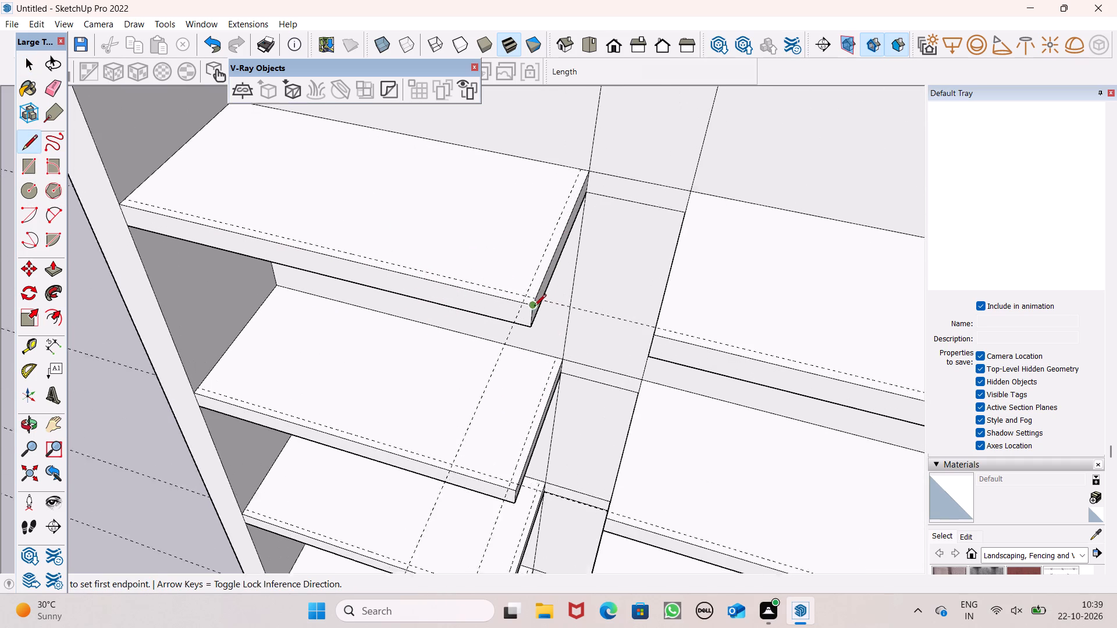
{"action": "scroll", "coordinate": [534, 307], "scroll_direction": "up", "scroll_amount": 2}
{"action": "middle_click_drag", "start_coordinate": [538, 316], "coordinate": [531, 397]}
{"action": "scroll", "coordinate": [531, 397], "scroll_direction": "up", "scroll_amount": 1}
{"action": "scroll", "coordinate": [587, 245], "scroll_direction": "down", "scroll_amount": 6}
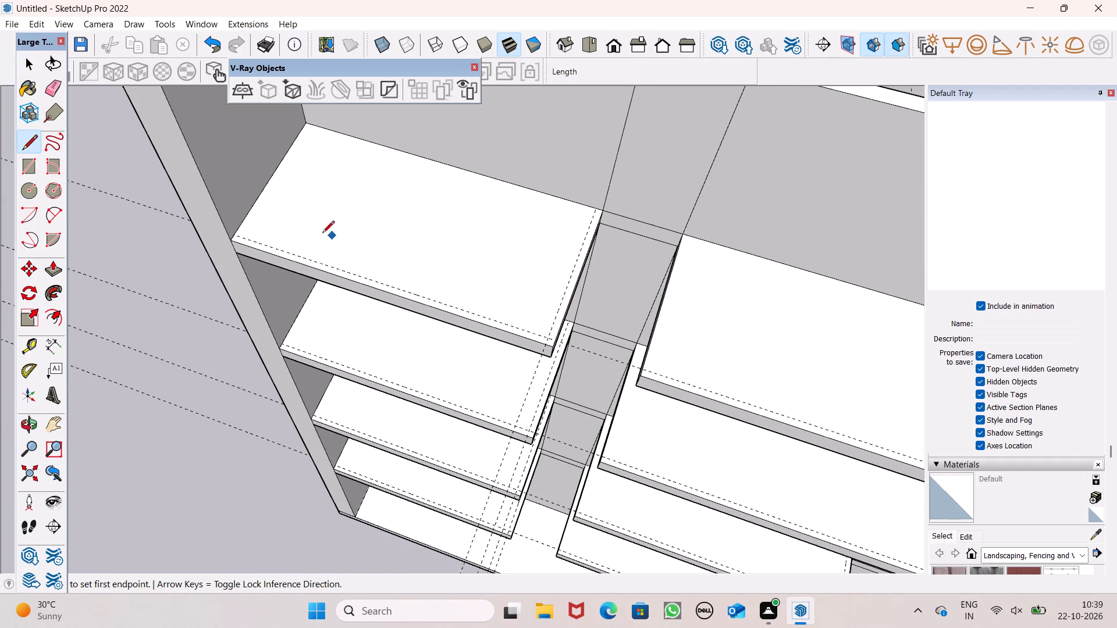
{"action": "scroll", "coordinate": [265, 238], "scroll_direction": "up", "scroll_amount": 5}
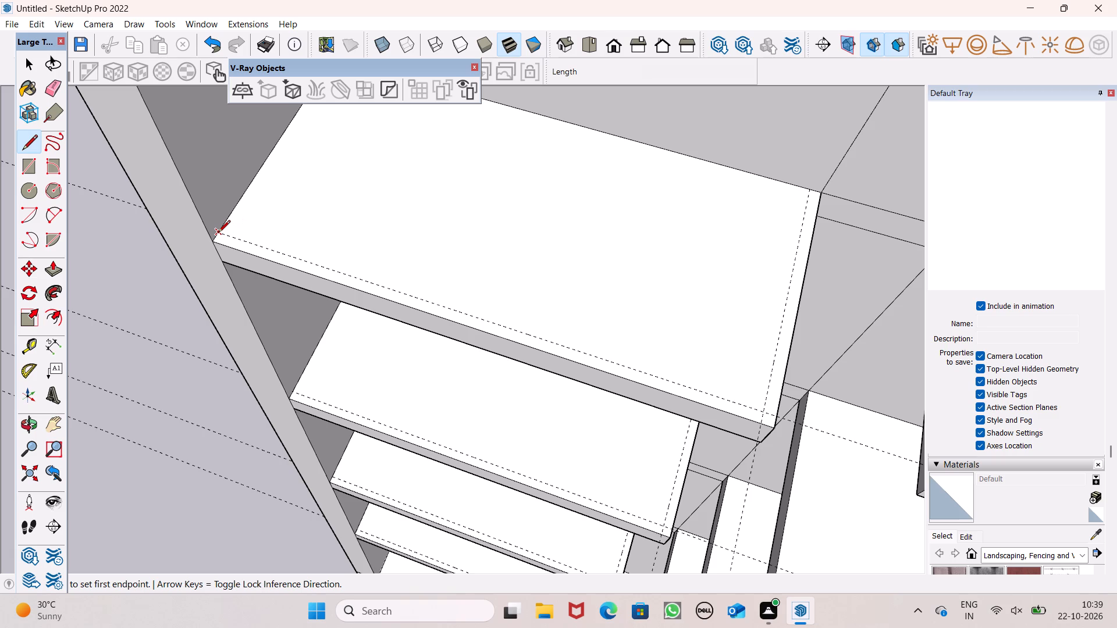
{"action": "left_click", "coordinate": [218, 233]}
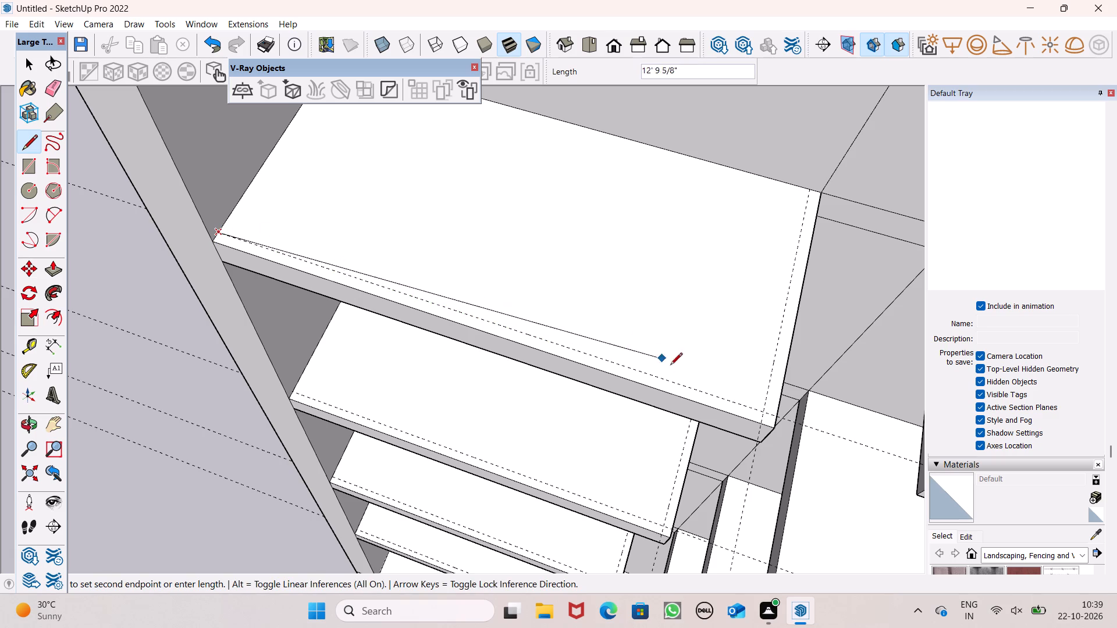
{"action": "left_click", "coordinate": [775, 416]}
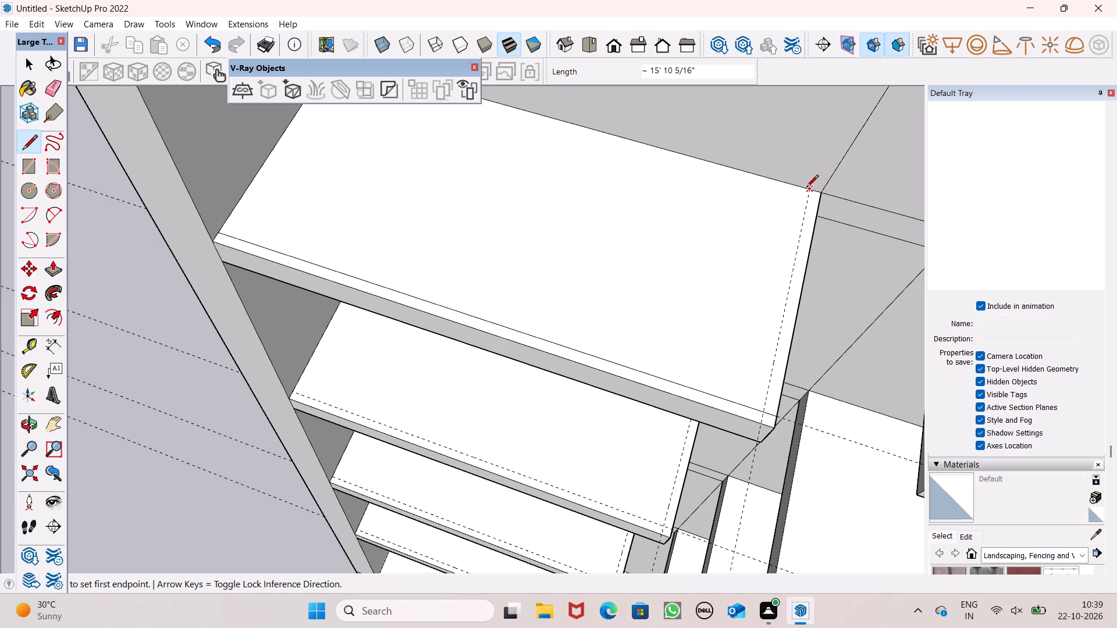
Draw a line over the side guide on the end stack's top slab, from the back wall to the front line.
{"action": "left_click", "coordinate": [806, 188]}
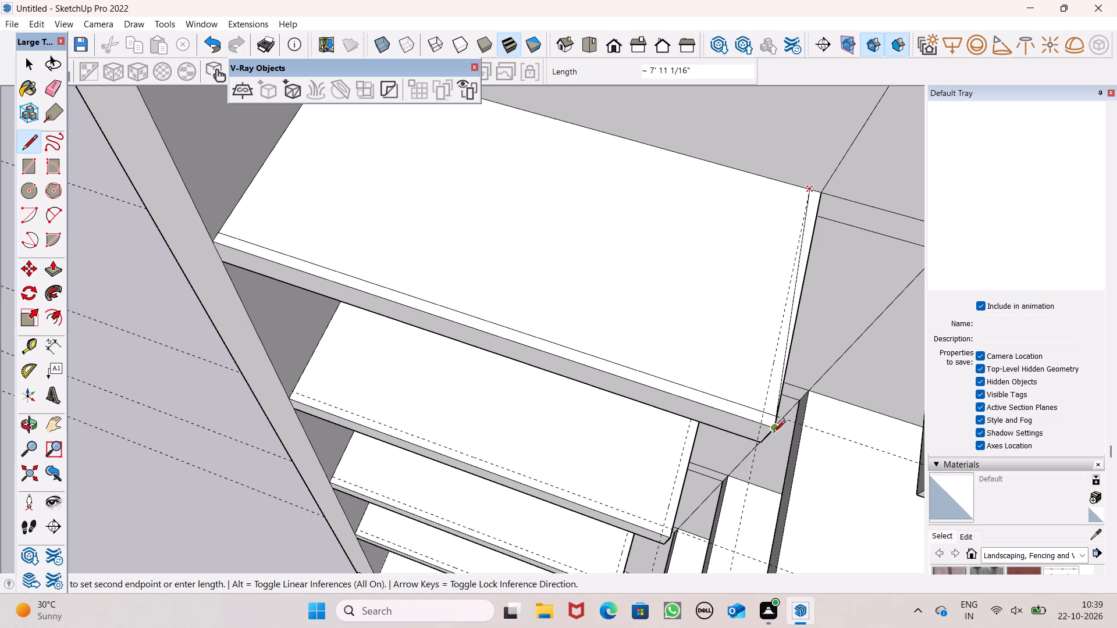
{"action": "left_click", "coordinate": [765, 413]}
Draw a line over the front guide on the end stack's second slab down, starting from the side wall.
{"action": "scroll", "coordinate": [639, 343], "scroll_direction": "down", "scroll_amount": 7}
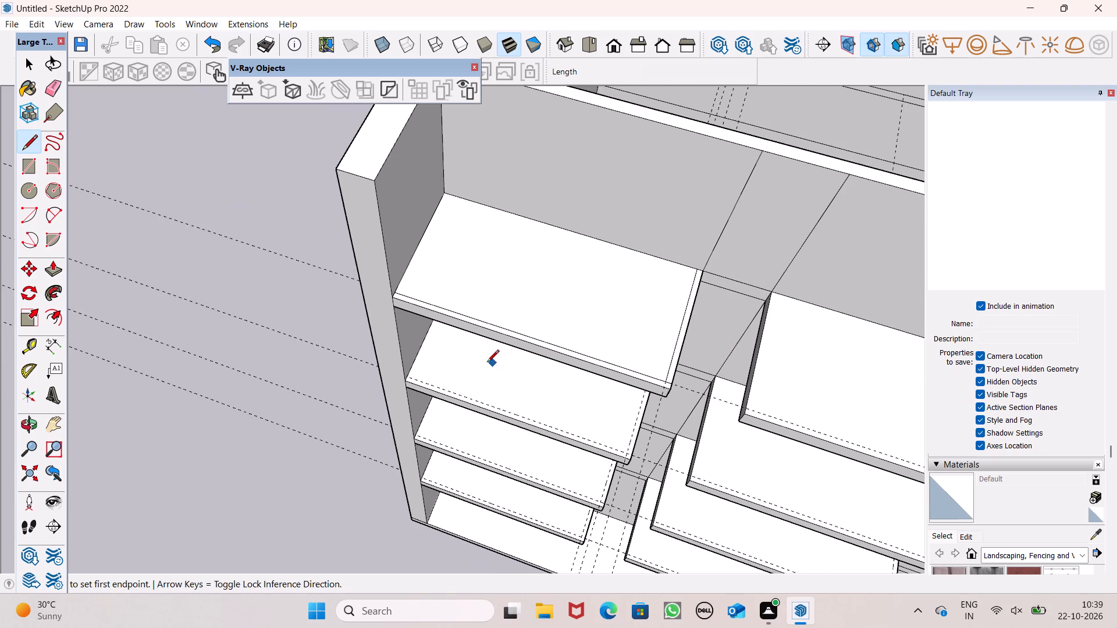
{"action": "scroll", "coordinate": [95, 456], "scroll_direction": "down", "scroll_amount": 3}
{"action": "scroll", "coordinate": [309, 543], "scroll_direction": "up", "scroll_amount": 6}
{"action": "scroll", "coordinate": [137, 530], "scroll_direction": "down", "scroll_amount": 5}
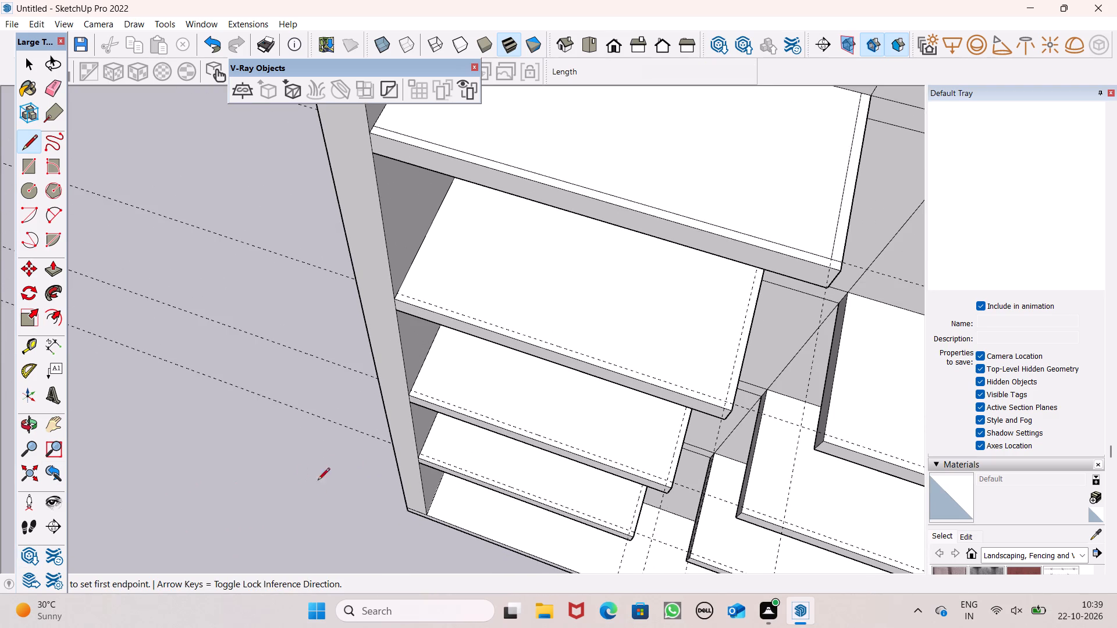
{"action": "scroll", "coordinate": [372, 465], "scroll_direction": "up", "scroll_amount": 1}
{"action": "scroll", "coordinate": [304, 440], "scroll_direction": "down", "scroll_amount": 4}
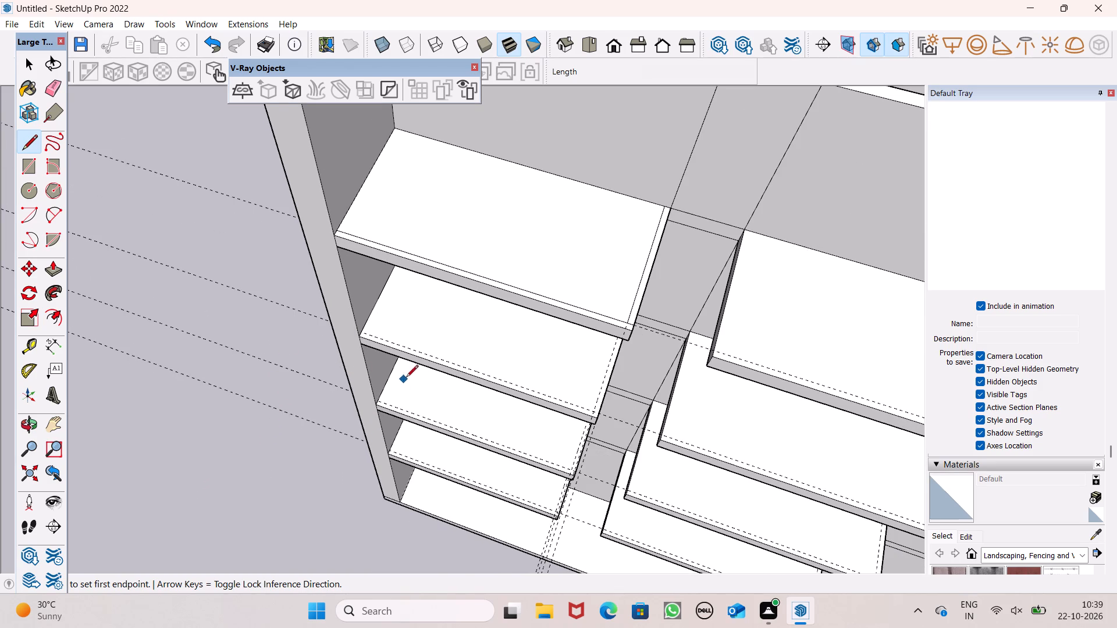
{"action": "scroll", "coordinate": [405, 379], "scroll_direction": "up", "scroll_amount": 4}
{"action": "scroll", "coordinate": [350, 324], "scroll_direction": "up", "scroll_amount": 5}
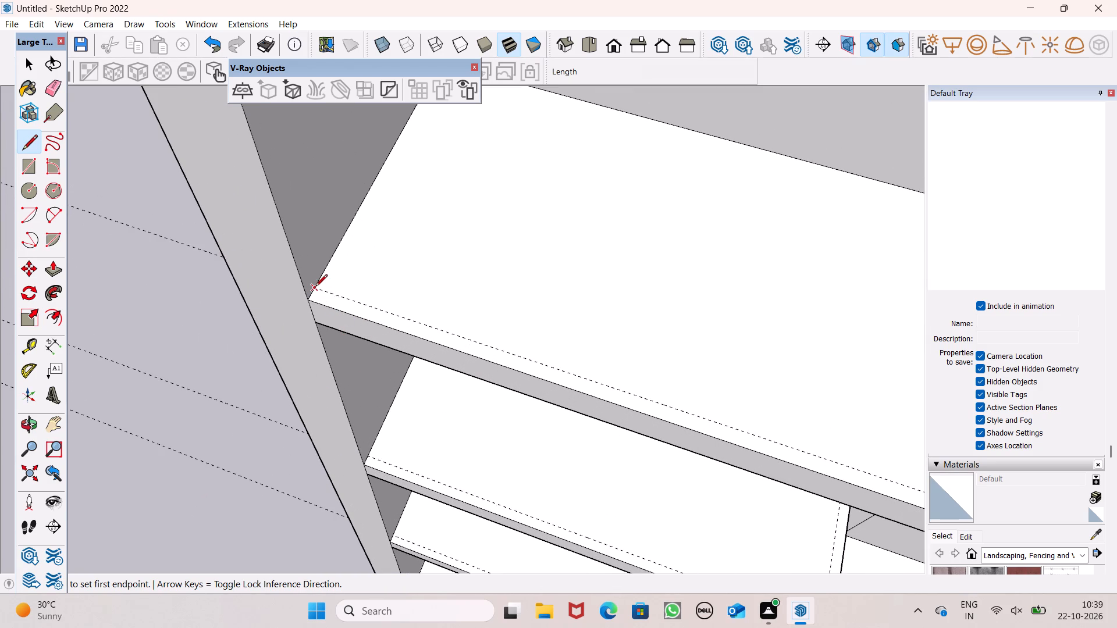
{"action": "left_click", "coordinate": [315, 287]}
{"action": "scroll", "coordinate": [384, 298], "scroll_direction": "down", "scroll_amount": 5}
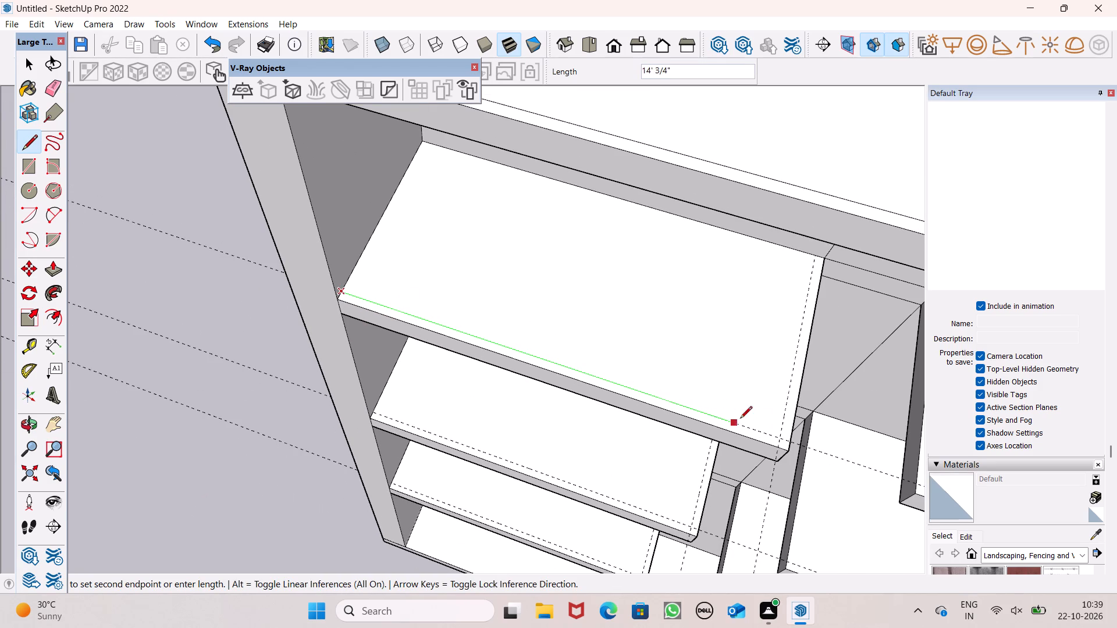
{"action": "left_click", "coordinate": [793, 440]}
{"action": "scroll", "coordinate": [485, 418], "scroll_direction": "down", "scroll_amount": 5}
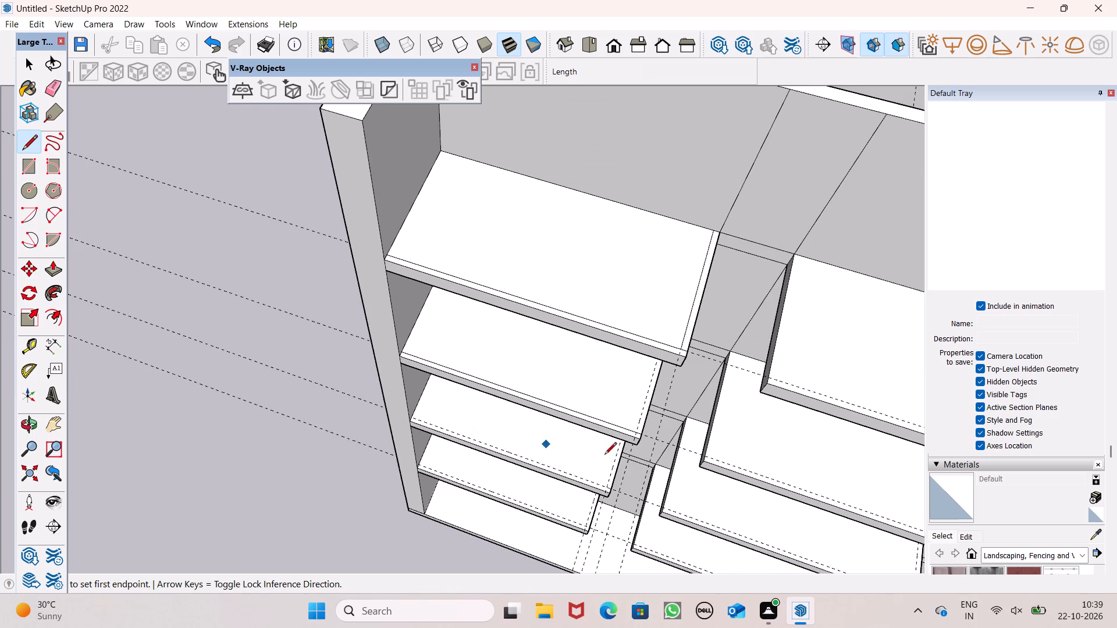
Draw a line 7' 7" long over the side guide on the end stack's second slab down, from the front line to the back wall.
{"action": "scroll", "coordinate": [655, 430], "scroll_direction": "up", "scroll_amount": 6}
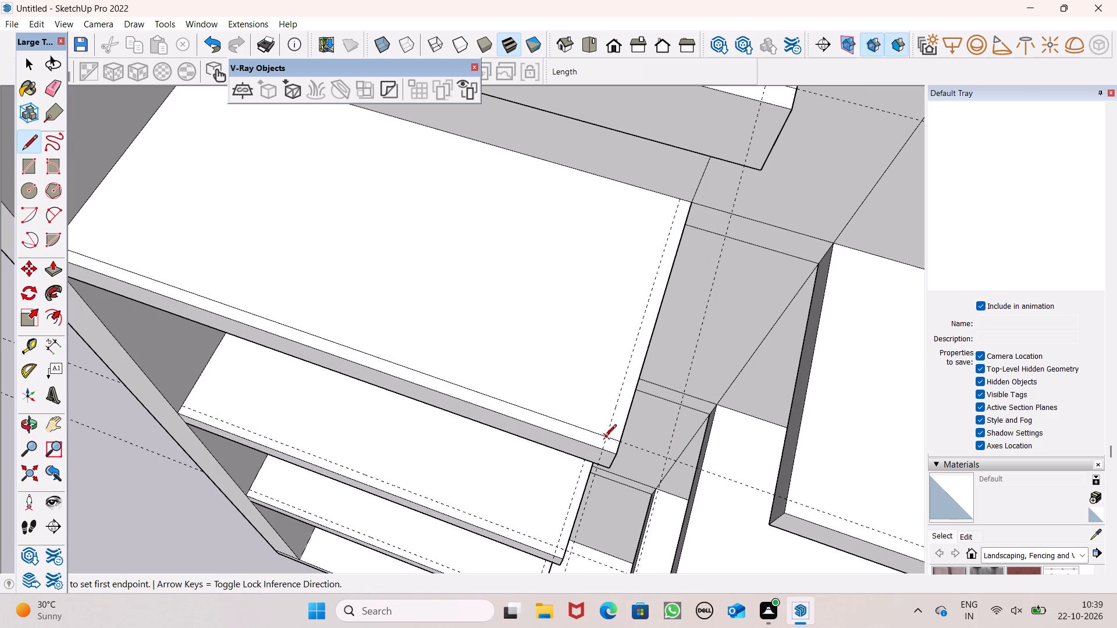
{"action": "left_click", "coordinate": [604, 437]}
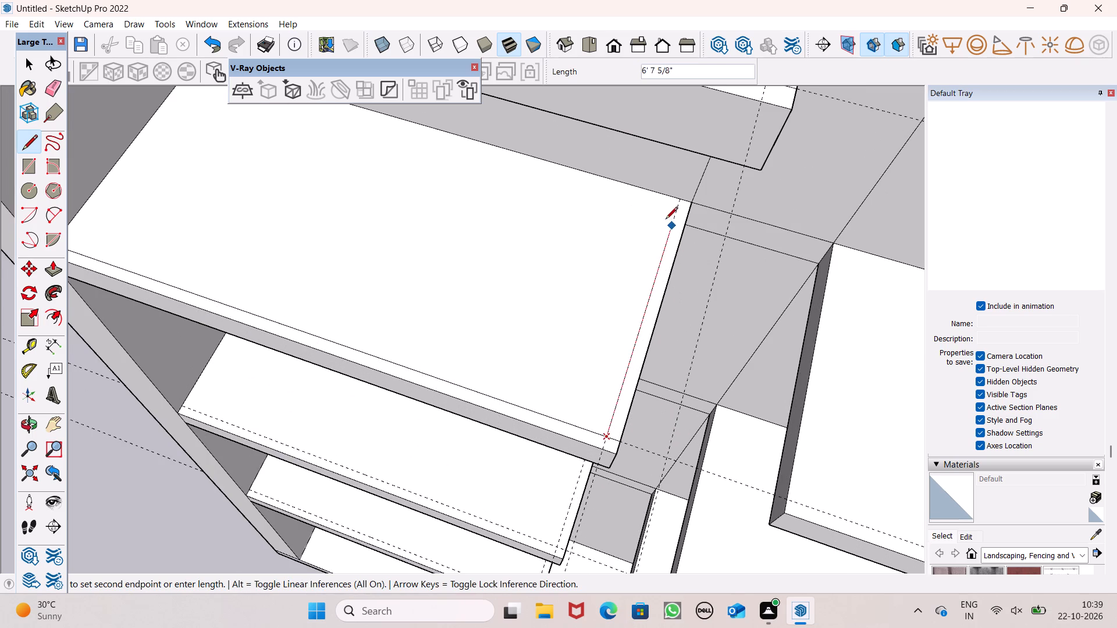
{"action": "left_click", "coordinate": [677, 199]}
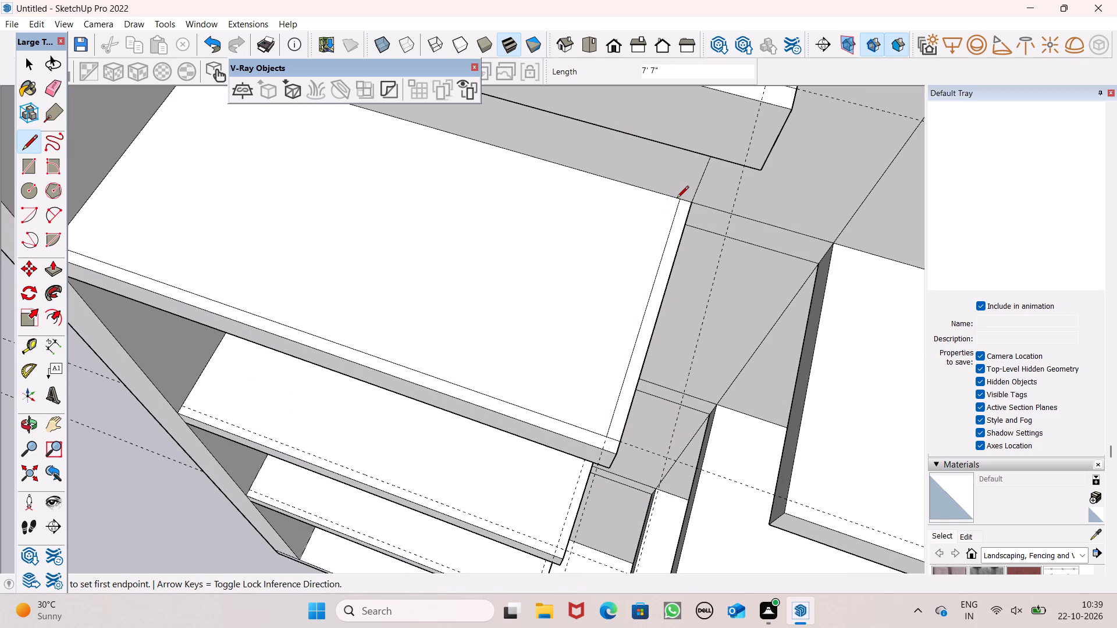
Trace the front and side guides on the end stack's third slab down with lines, making the side line 7' 7" long.
{"action": "scroll", "coordinate": [556, 304], "scroll_direction": "down", "scroll_amount": 9}
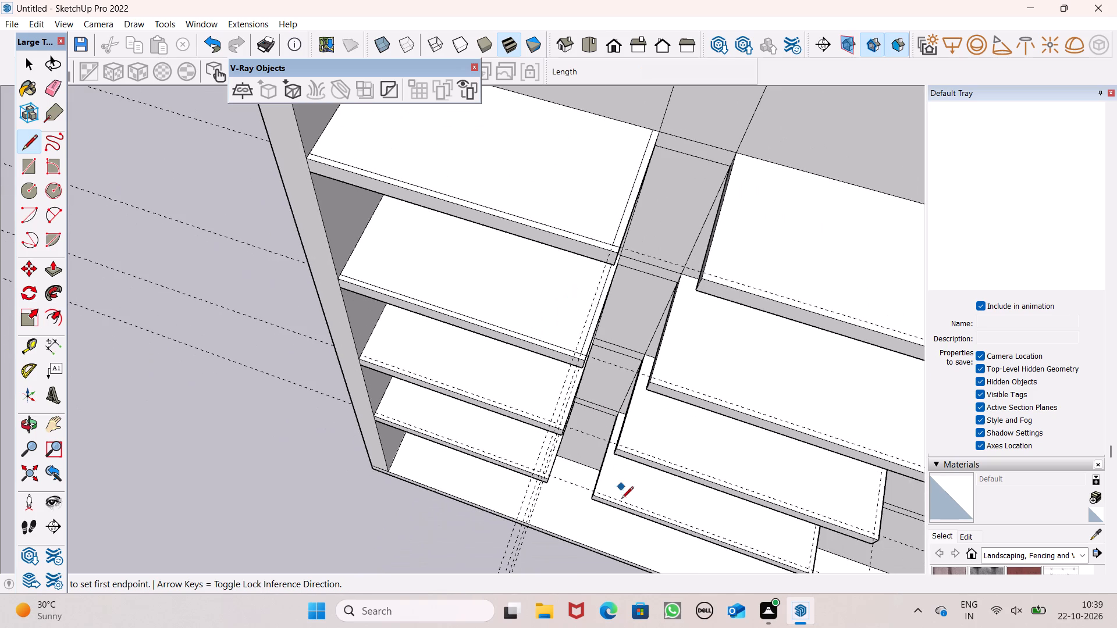
{"action": "scroll", "coordinate": [620, 508], "scroll_direction": "up", "scroll_amount": 3}
{"action": "scroll", "coordinate": [475, 367], "scroll_direction": "up", "scroll_amount": 1}
{"action": "scroll", "coordinate": [472, 366], "scroll_direction": "down", "scroll_amount": 1}
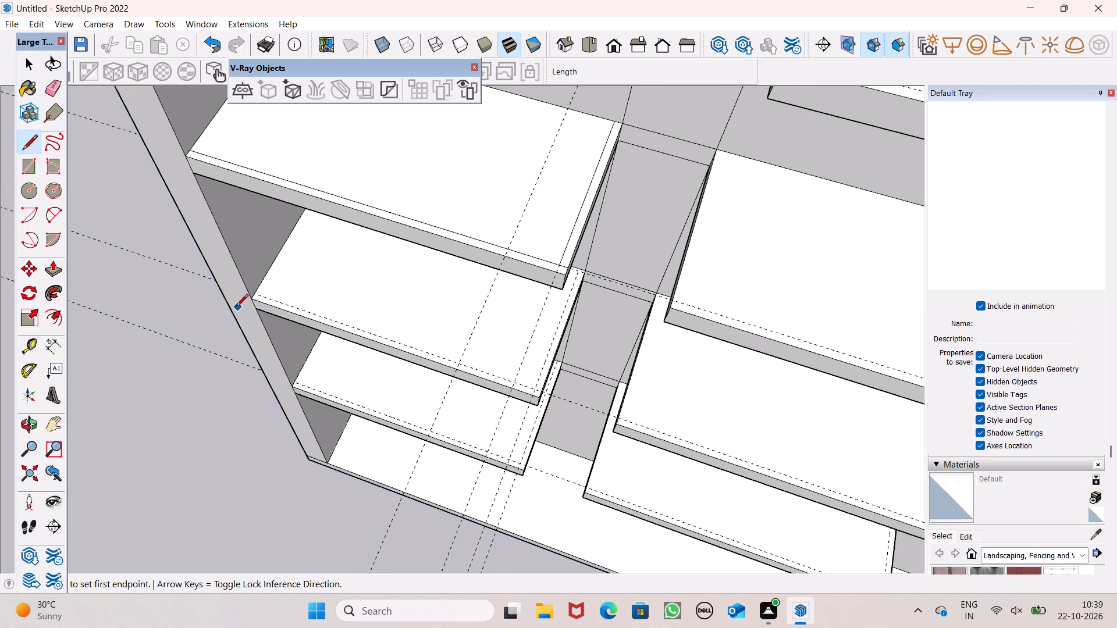
{"action": "scroll", "coordinate": [250, 295], "scroll_direction": "up", "scroll_amount": 4}
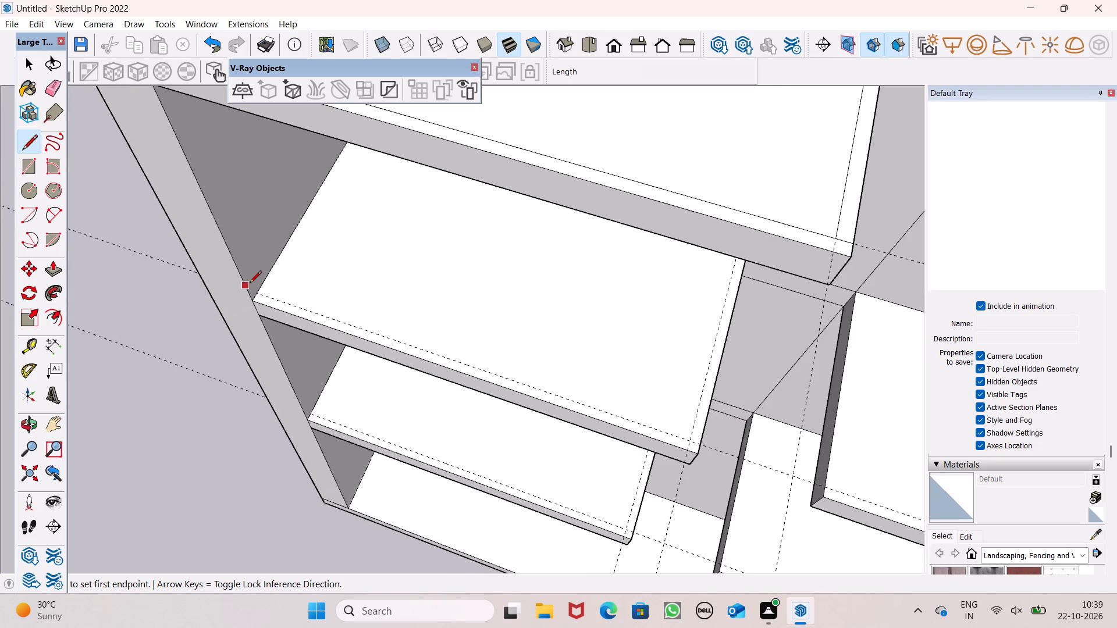
{"action": "scroll", "coordinate": [280, 307], "scroll_direction": "up", "scroll_amount": 3}
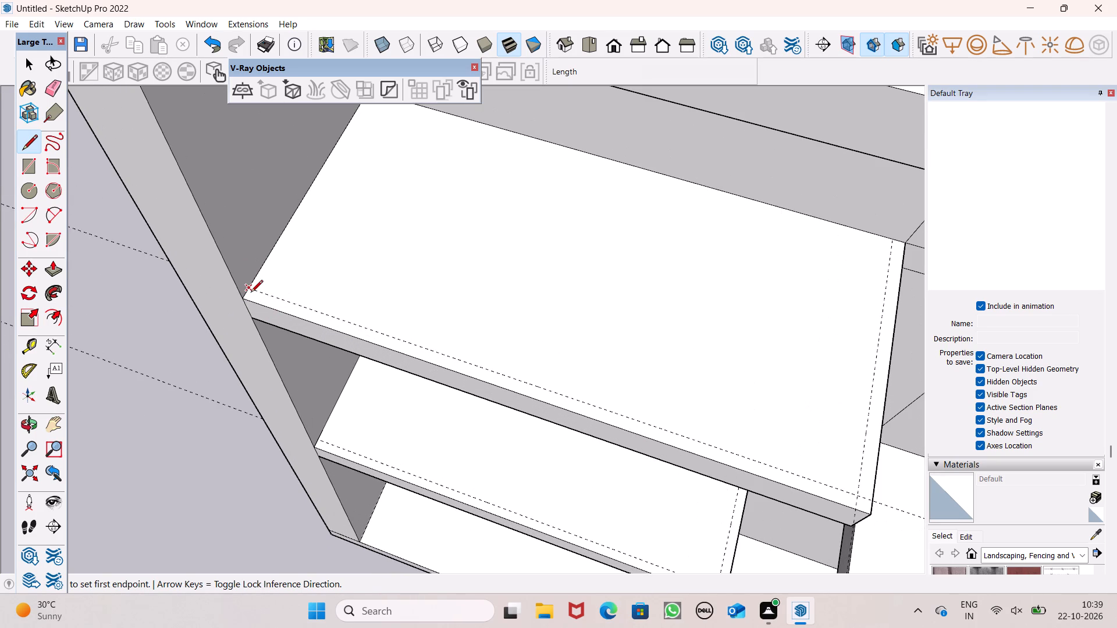
{"action": "left_click", "coordinate": [251, 293]}
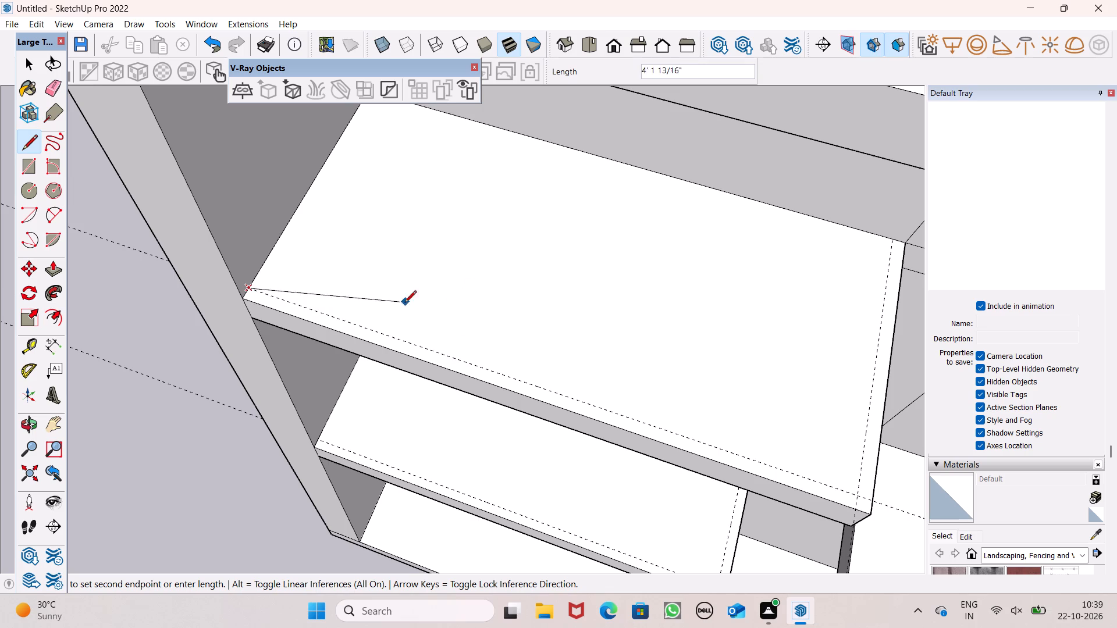
{"action": "scroll", "coordinate": [393, 315], "scroll_direction": "down", "scroll_amount": 5}
{"action": "scroll", "coordinate": [655, 425], "scroll_direction": "up", "scroll_amount": 4}
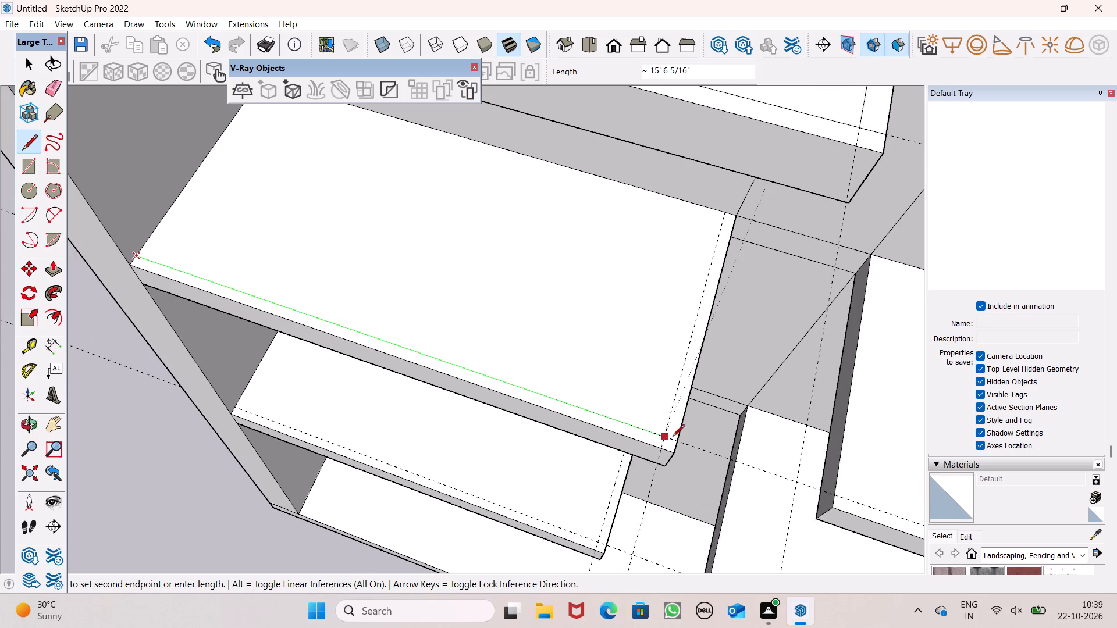
{"action": "scroll", "coordinate": [673, 437], "scroll_direction": "up", "scroll_amount": 4}
{"action": "left_click", "coordinate": [675, 445]}
{"action": "left_click", "coordinate": [659, 440]}
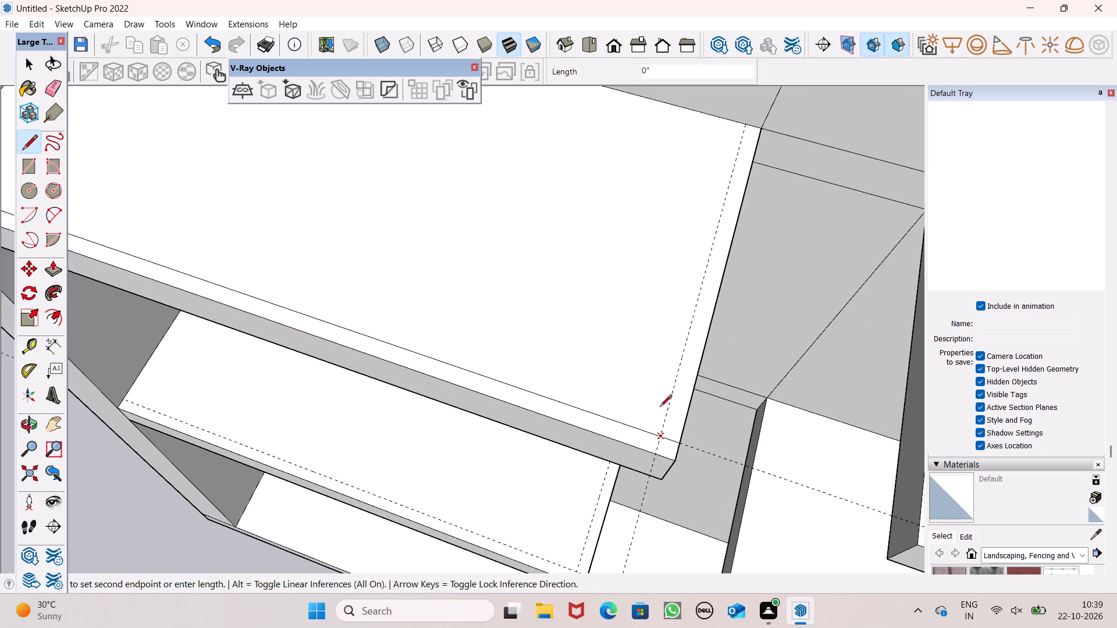
{"action": "left_click", "coordinate": [741, 123]}
Draw a line 7' 7" long over the side guide on the end stack's lowest slab, from the front guide to the back wall.
{"action": "scroll", "coordinate": [482, 288], "scroll_direction": "down", "scroll_amount": 4}
{"action": "scroll", "coordinate": [525, 243], "scroll_direction": "down", "scroll_amount": 3}
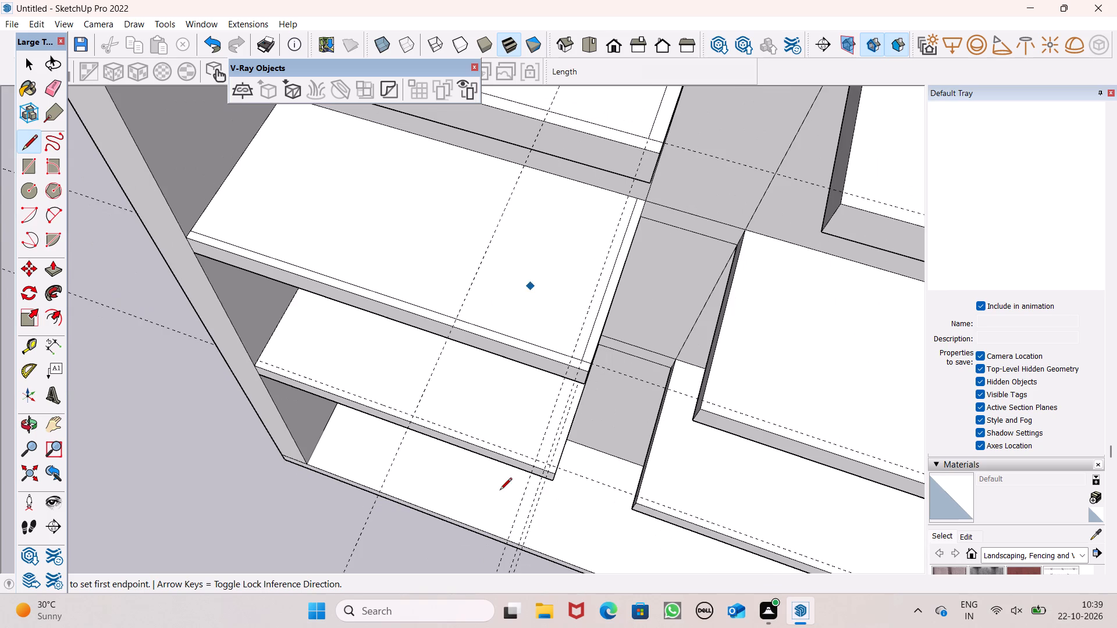
{"action": "scroll", "coordinate": [556, 517], "scroll_direction": "up", "scroll_amount": 6}
{"action": "scroll", "coordinate": [545, 390], "scroll_direction": "up", "scroll_amount": 1}
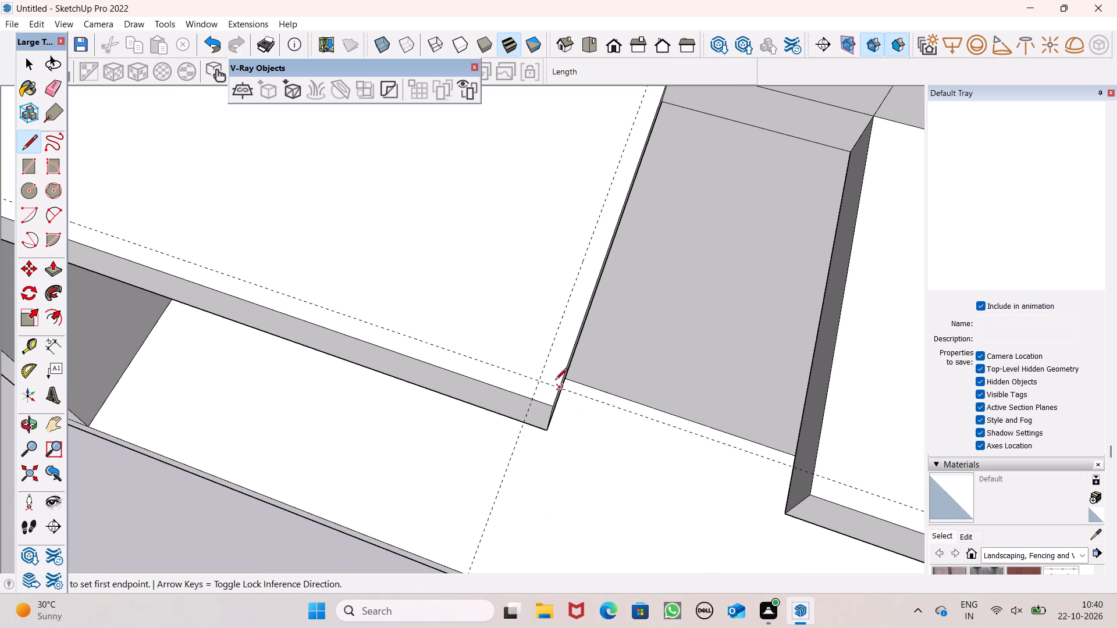
{"action": "left_click", "coordinate": [533, 383]}
{"action": "scroll", "coordinate": [549, 419], "scroll_direction": "down", "scroll_amount": 4}
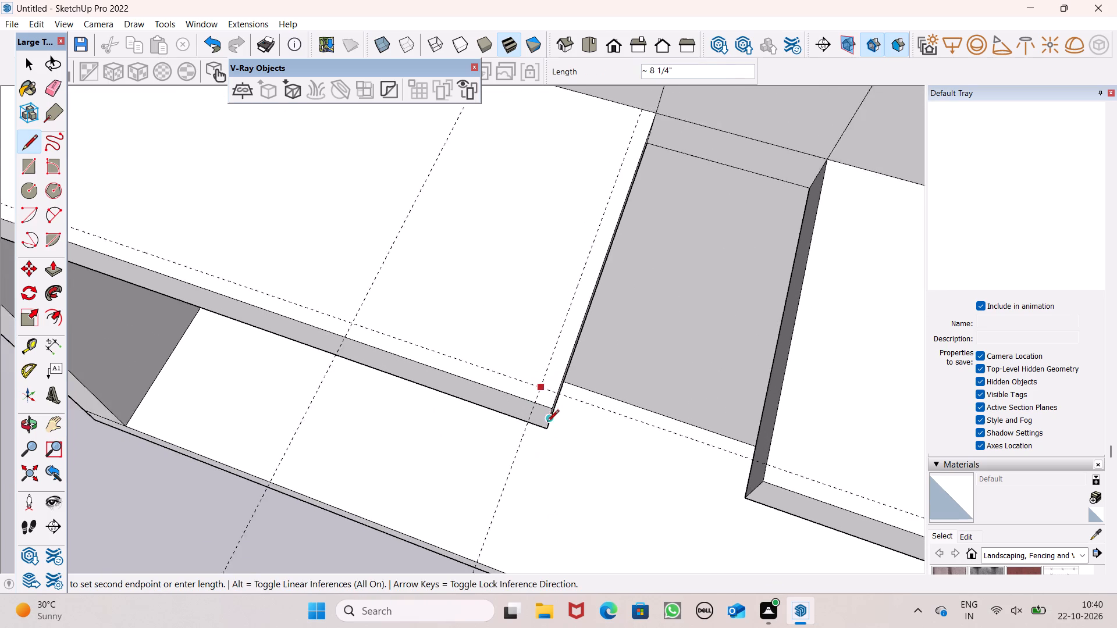
{"action": "scroll", "coordinate": [547, 423], "scroll_direction": "down", "scroll_amount": 3}
{"action": "scroll", "coordinate": [609, 214], "scroll_direction": "up", "scroll_amount": 4}
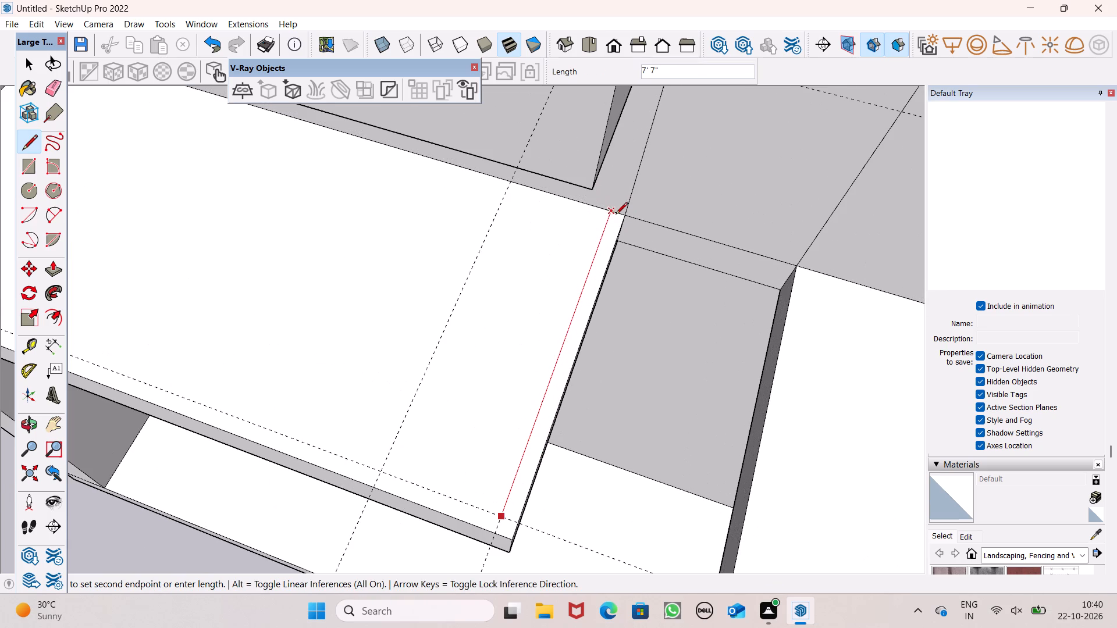
{"action": "scroll", "coordinate": [617, 215], "scroll_direction": "up", "scroll_amount": 2}
{"action": "left_click", "coordinate": [617, 215]}
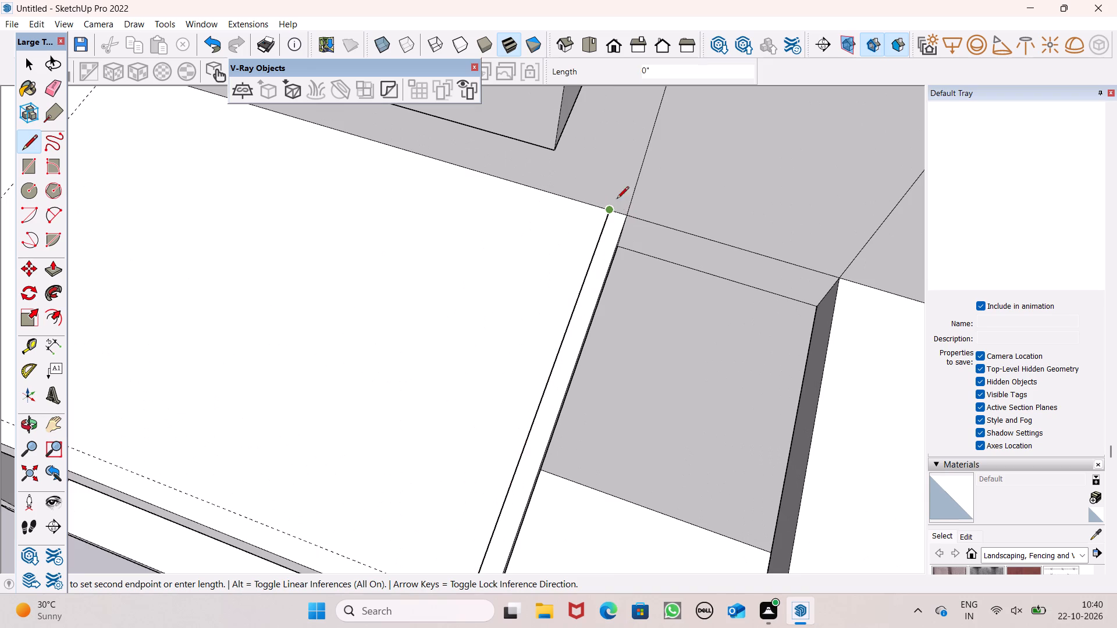
{"action": "scroll", "coordinate": [628, 165], "scroll_direction": "down", "scroll_amount": 5}
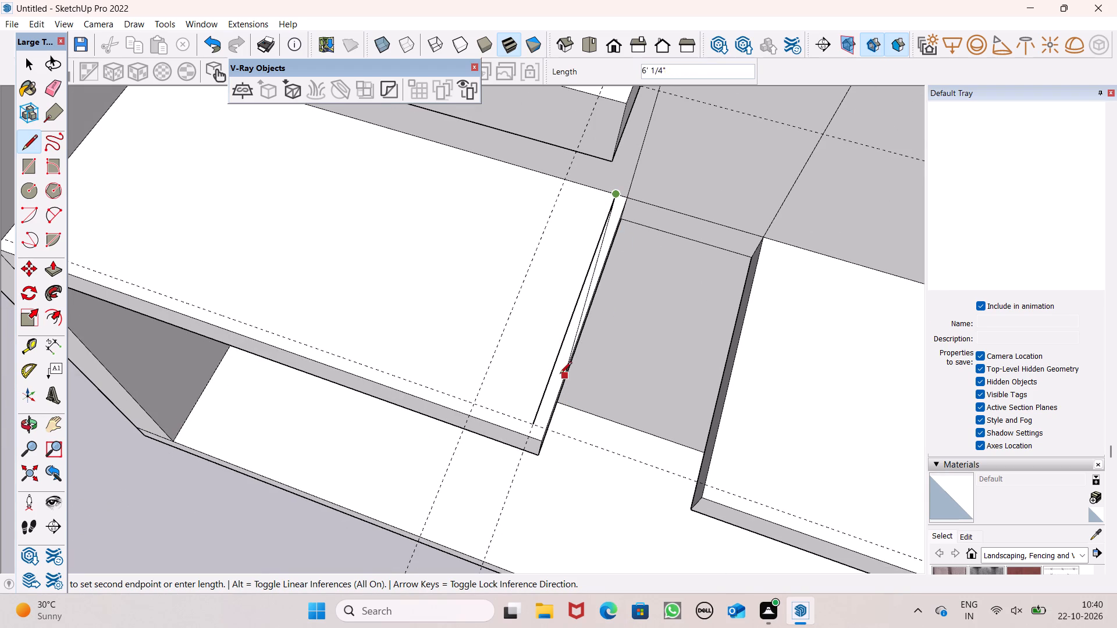
{"action": "key", "text": "space"}
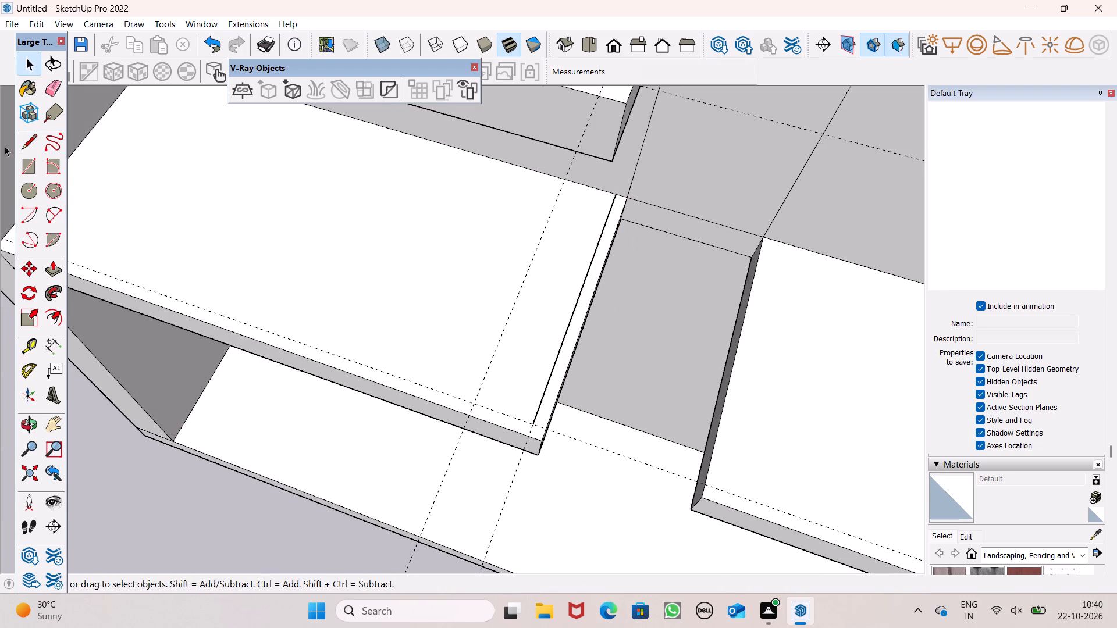
Draw a line over the front guide on the end stack's lowest slab, from the side wall to the slab's outer edge.
{"action": "left_click", "coordinate": [35, 135]}
{"action": "scroll", "coordinate": [593, 276], "scroll_direction": "down", "scroll_amount": 4}
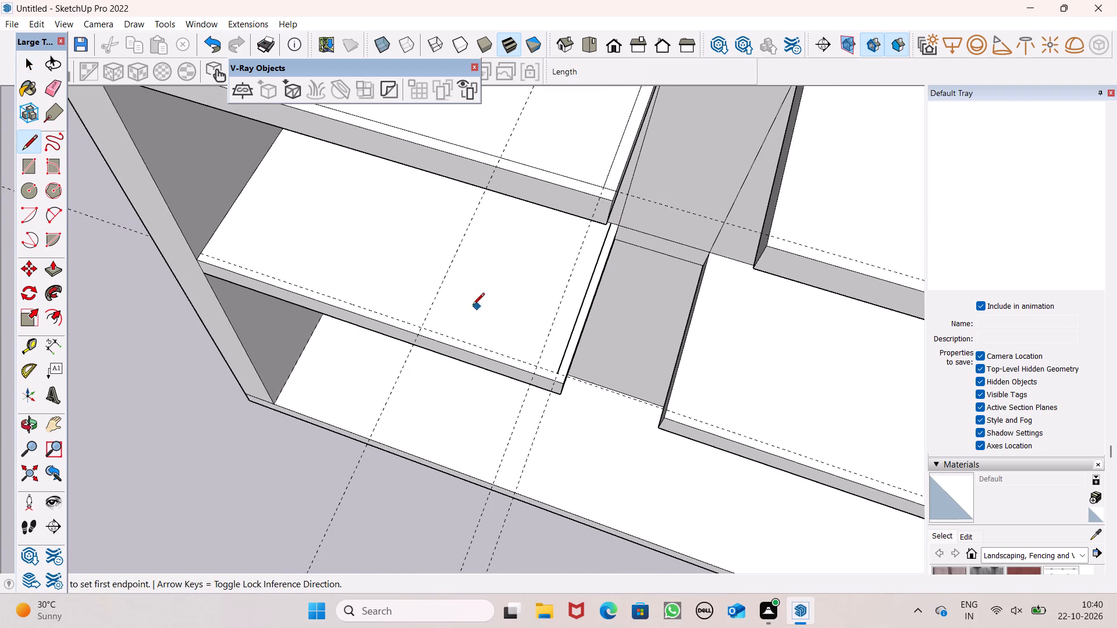
{"action": "scroll", "coordinate": [472, 306], "scroll_direction": "up", "scroll_amount": 5}
{"action": "scroll", "coordinate": [471, 301], "scroll_direction": "down", "scroll_amount": 4}
{"action": "middle_click_drag", "start_coordinate": [482, 342], "coordinate": [600, 375]}
{"action": "scroll", "coordinate": [504, 362], "scroll_direction": "up", "scroll_amount": 1}
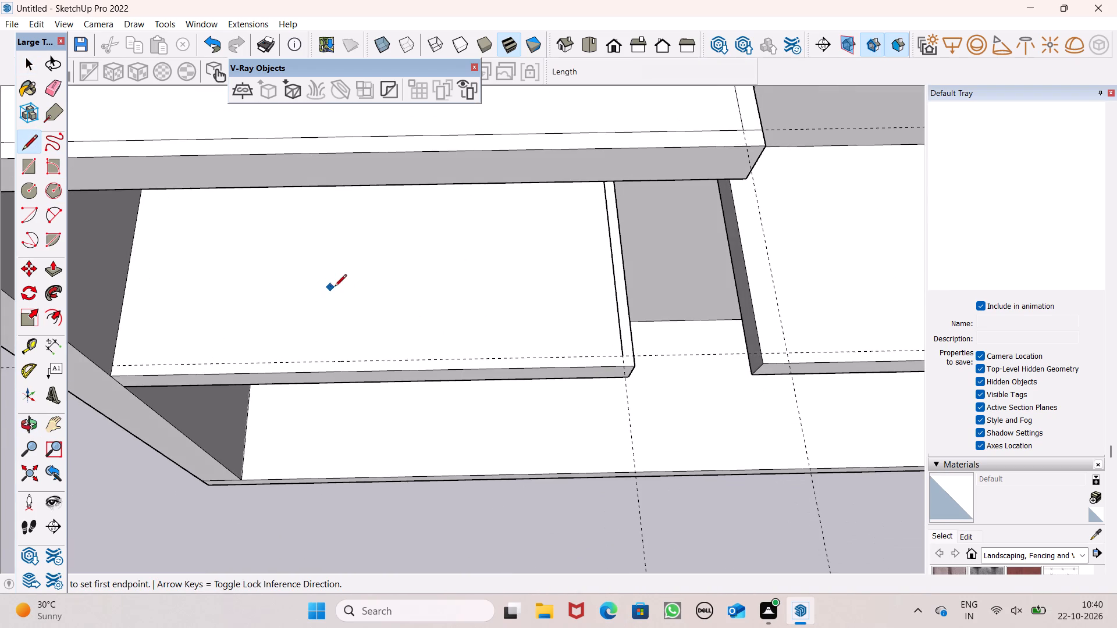
{"action": "scroll", "coordinate": [340, 287], "scroll_direction": "down", "scroll_amount": 3}
{"action": "scroll", "coordinate": [379, 258], "scroll_direction": "down", "scroll_amount": 2}
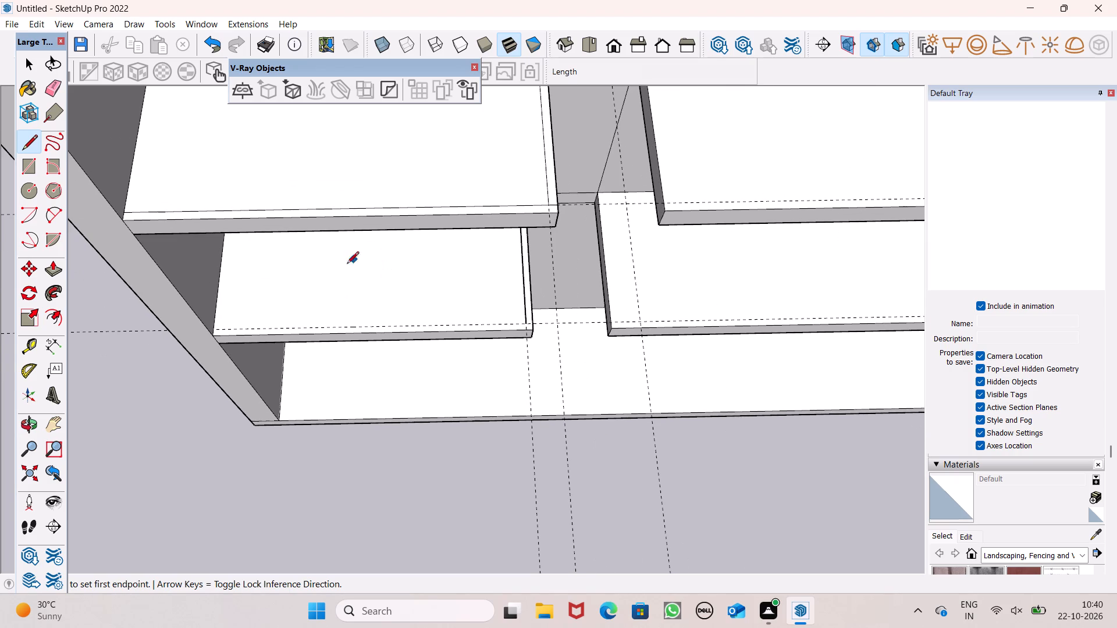
{"action": "scroll", "coordinate": [214, 374], "scroll_direction": "up", "scroll_amount": 4}
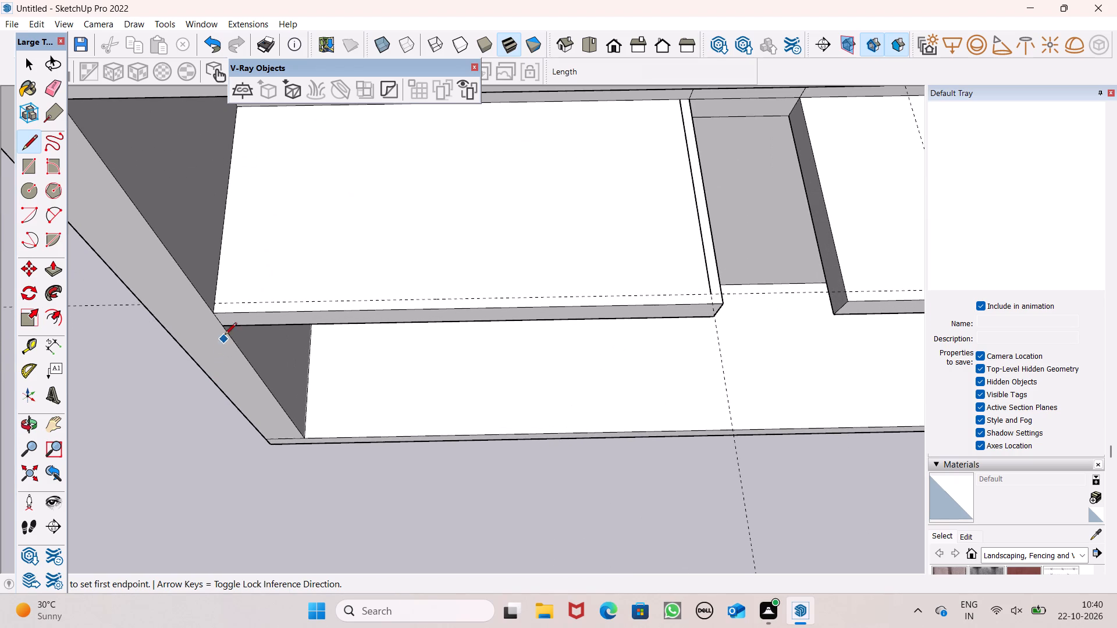
{"action": "left_click", "coordinate": [215, 304]}
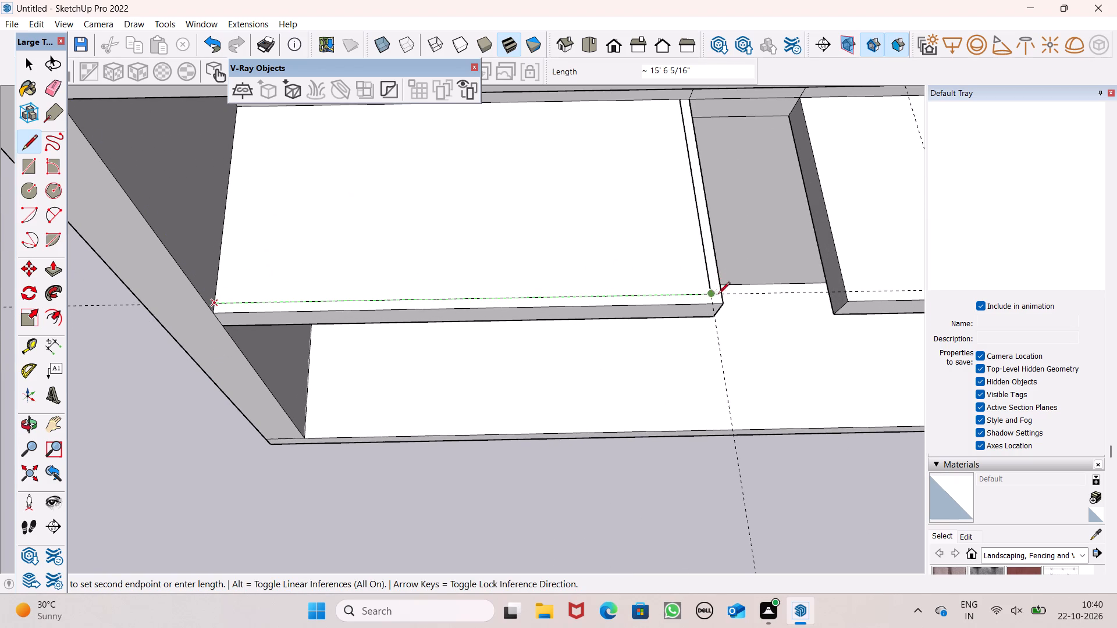
{"action": "scroll", "coordinate": [724, 297], "scroll_direction": "up", "scroll_amount": 6}
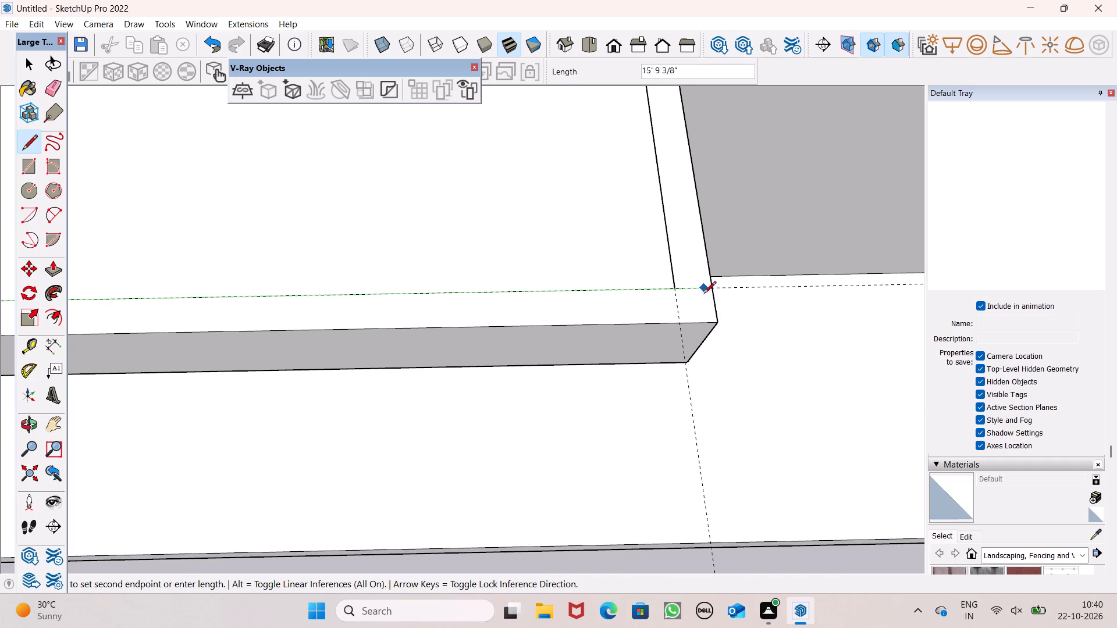
{"action": "left_click_drag", "start_coordinate": [714, 291], "coordinate": [714, 286]}
Draw a line about 17' 10" long over the front guide on the neighbouring stack's lowest slab, from edge to edge.
{"action": "scroll", "coordinate": [488, 258], "scroll_direction": "down", "scroll_amount": 18}
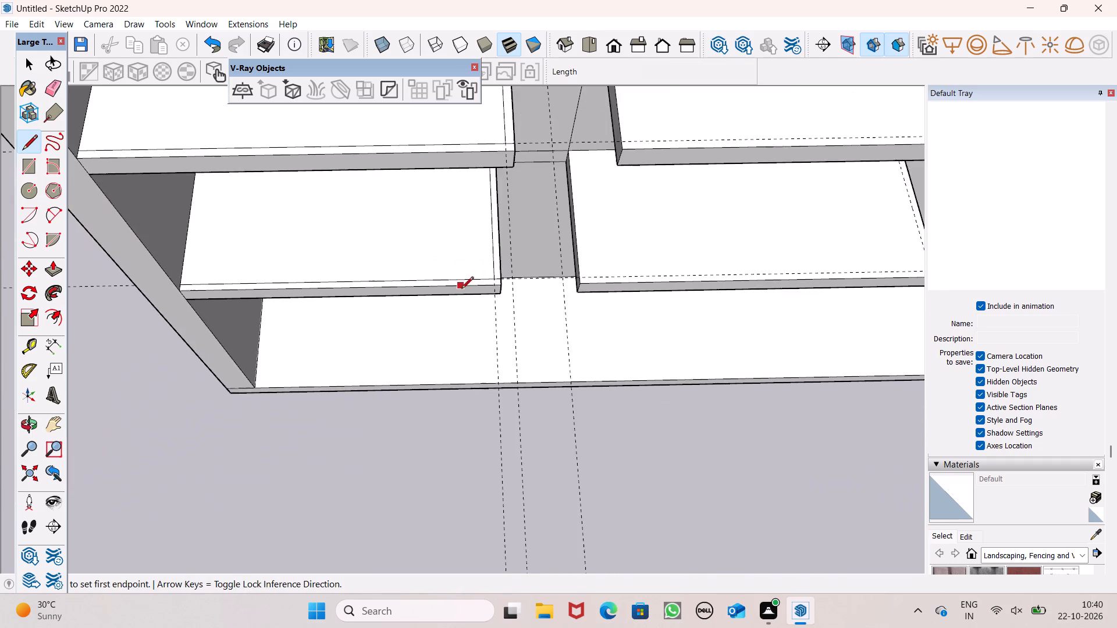
{"action": "scroll", "coordinate": [503, 248], "scroll_direction": "down", "scroll_amount": 5}
{"action": "scroll", "coordinate": [770, 203], "scroll_direction": "up", "scroll_amount": 6}
{"action": "scroll", "coordinate": [677, 275], "scroll_direction": "up", "scroll_amount": 3}
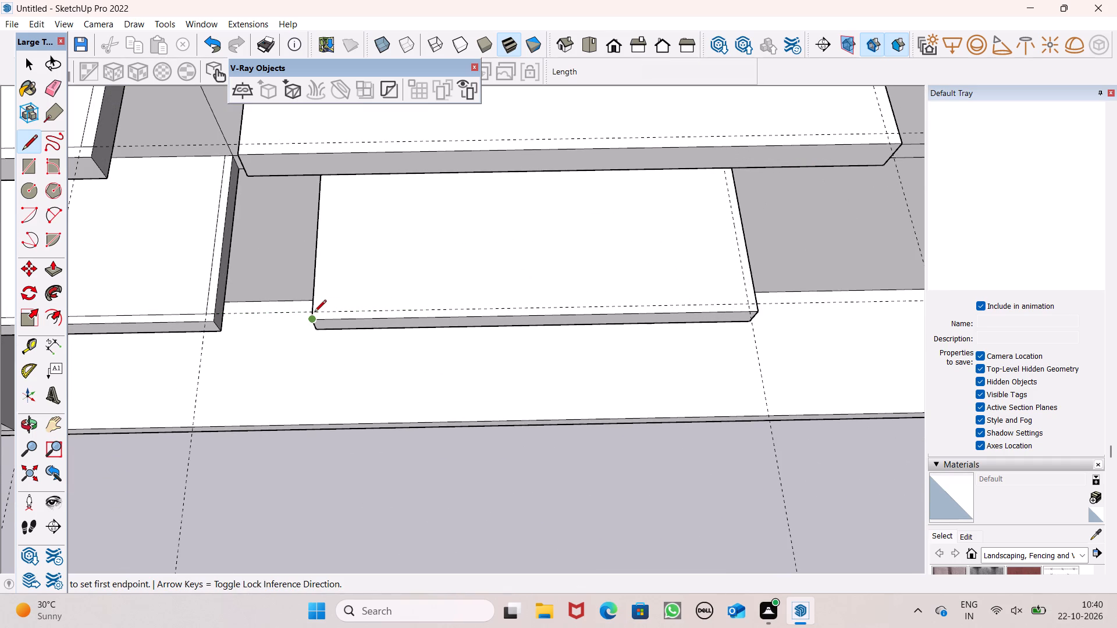
{"action": "scroll", "coordinate": [337, 328], "scroll_direction": "up", "scroll_amount": 6}
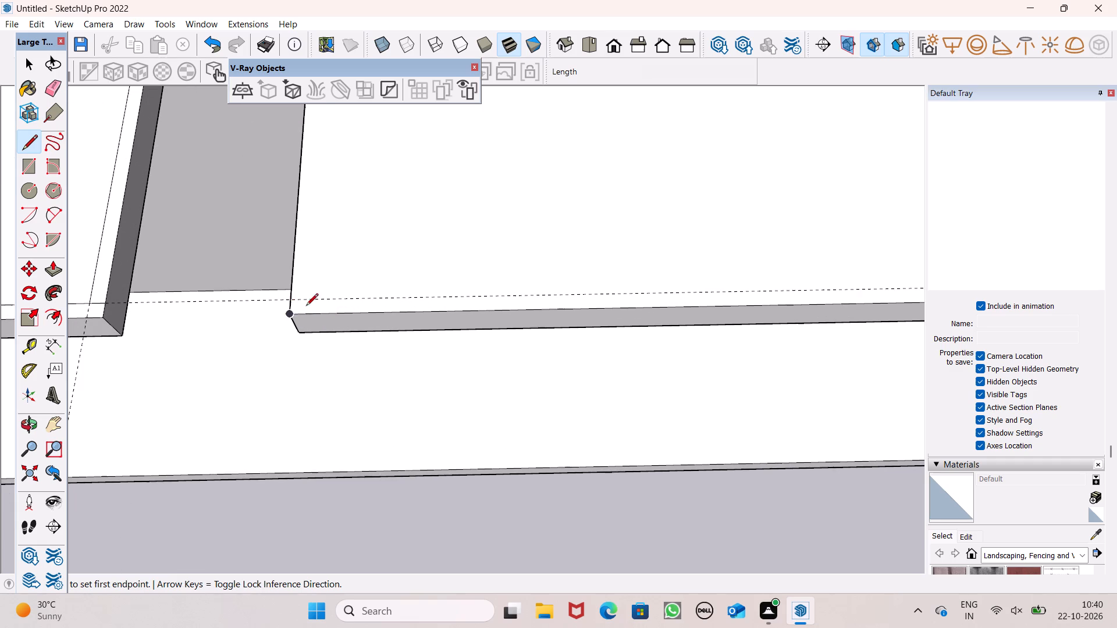
{"action": "left_click", "coordinate": [290, 300]}
{"action": "scroll", "coordinate": [286, 313], "scroll_direction": "down", "scroll_amount": 5}
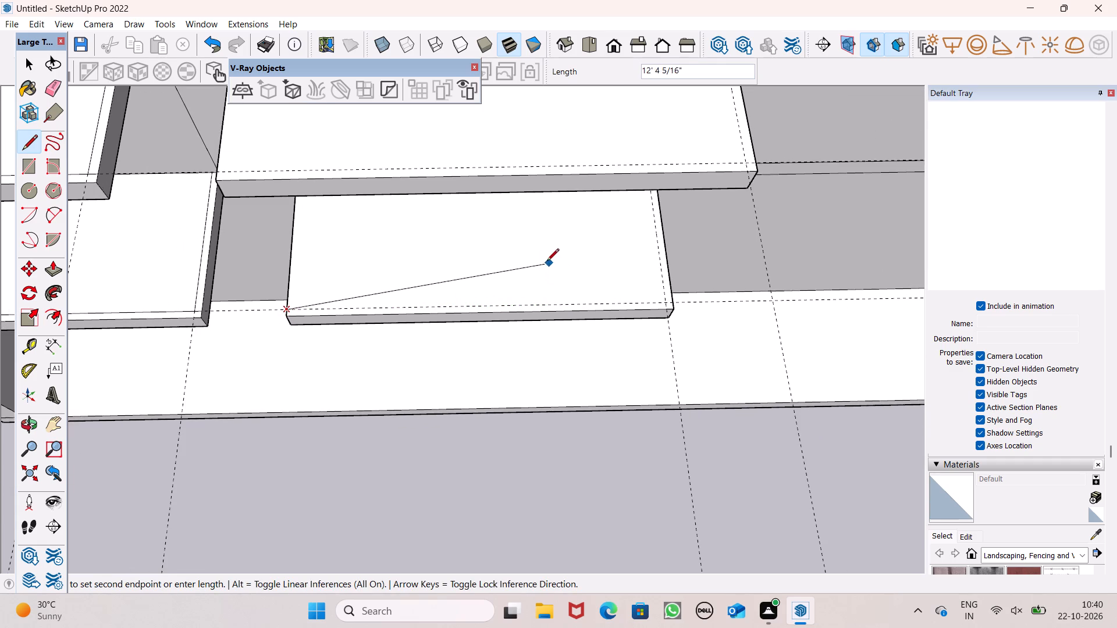
{"action": "scroll", "coordinate": [620, 300], "scroll_direction": "up", "scroll_amount": 2}
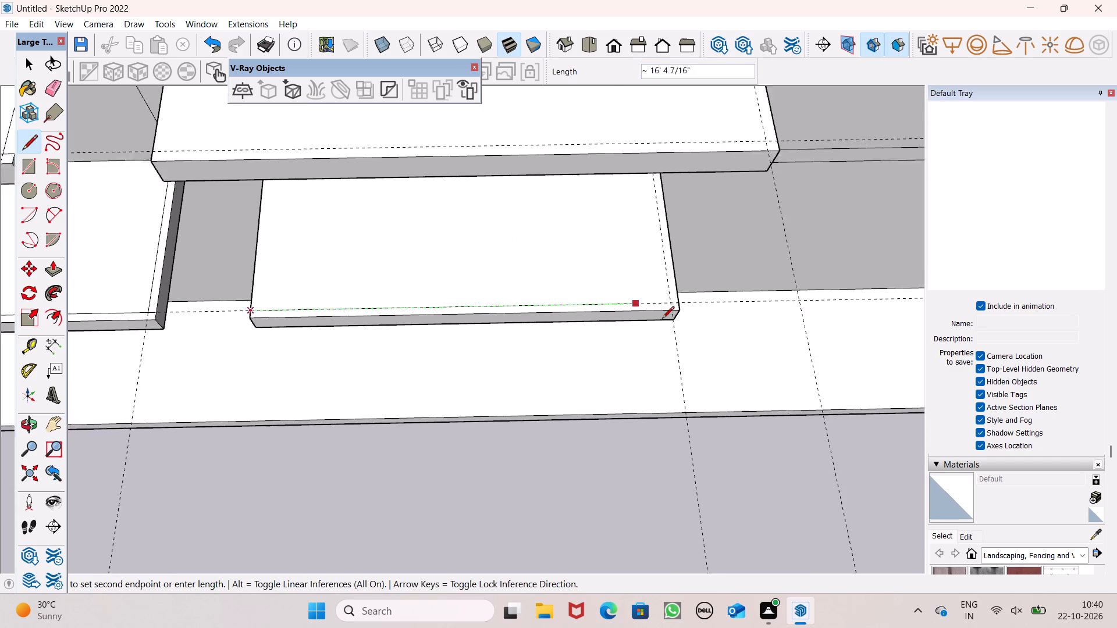
{"action": "scroll", "coordinate": [662, 319], "scroll_direction": "up", "scroll_amount": 9}
{"action": "left_click", "coordinate": [674, 288]}
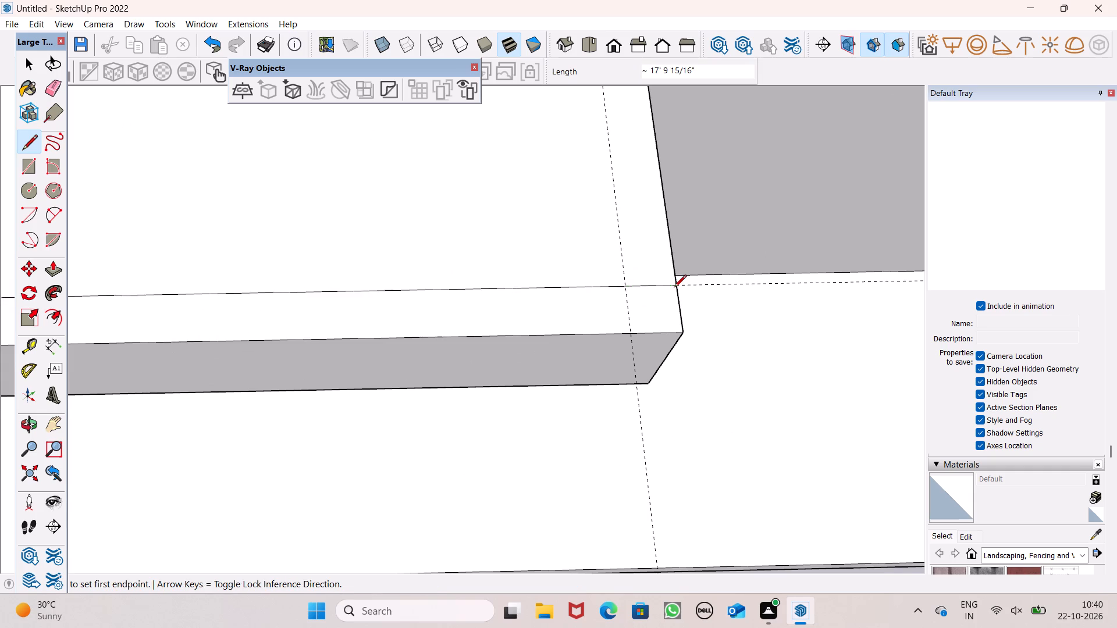
Draw a line 7' 7" long over the side guide on the neighbouring stack's lowest slab, from the front line to the back wall.
{"action": "scroll", "coordinate": [553, 391], "scroll_direction": "down", "scroll_amount": 12}
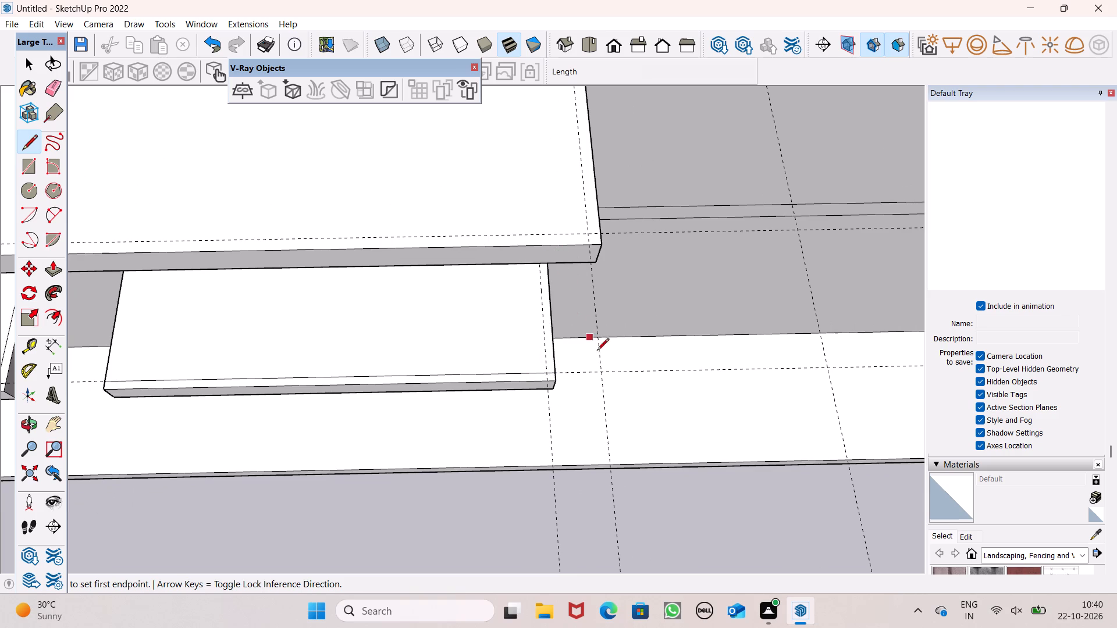
{"action": "middle_click_drag", "start_coordinate": [472, 356], "coordinate": [196, 279]}
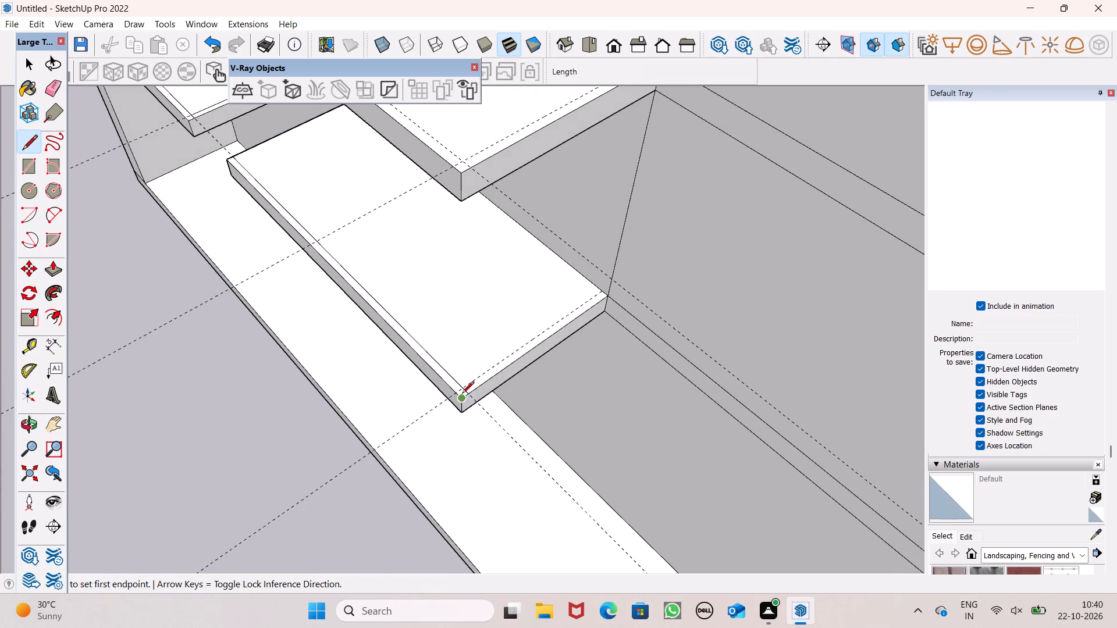
{"action": "scroll", "coordinate": [462, 394], "scroll_direction": "up", "scroll_amount": 6}
{"action": "left_click", "coordinate": [458, 392]}
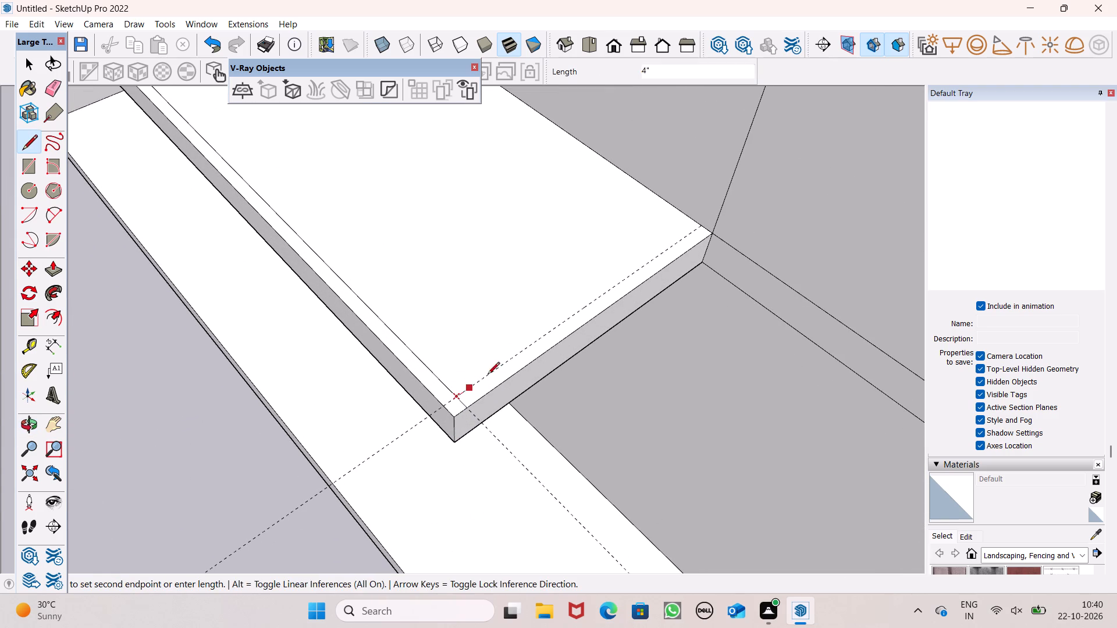
{"action": "left_click", "coordinate": [696, 217]}
Draw a line 7' 7" long over the side guide on the neighbouring stack's second-lowest slab, from the front guide to the back wall.
{"action": "scroll", "coordinate": [490, 249], "scroll_direction": "down", "scroll_amount": 6}
{"action": "scroll", "coordinate": [521, 409], "scroll_direction": "down", "scroll_amount": 7}
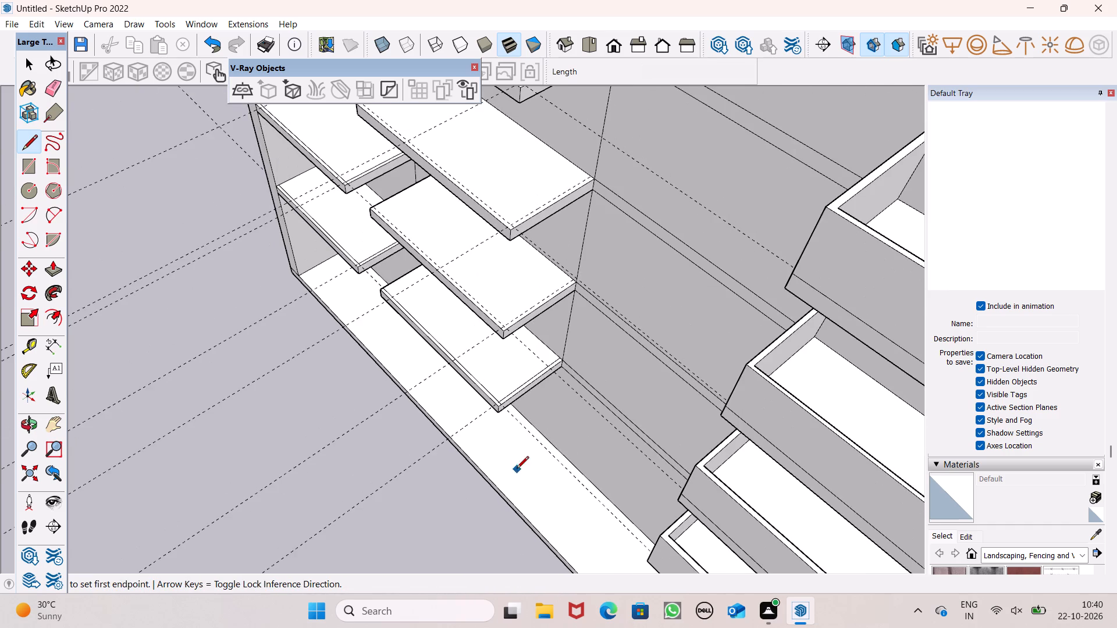
{"action": "scroll", "coordinate": [518, 291], "scroll_direction": "up", "scroll_amount": 6}
{"action": "scroll", "coordinate": [514, 342], "scroll_direction": "up", "scroll_amount": 5}
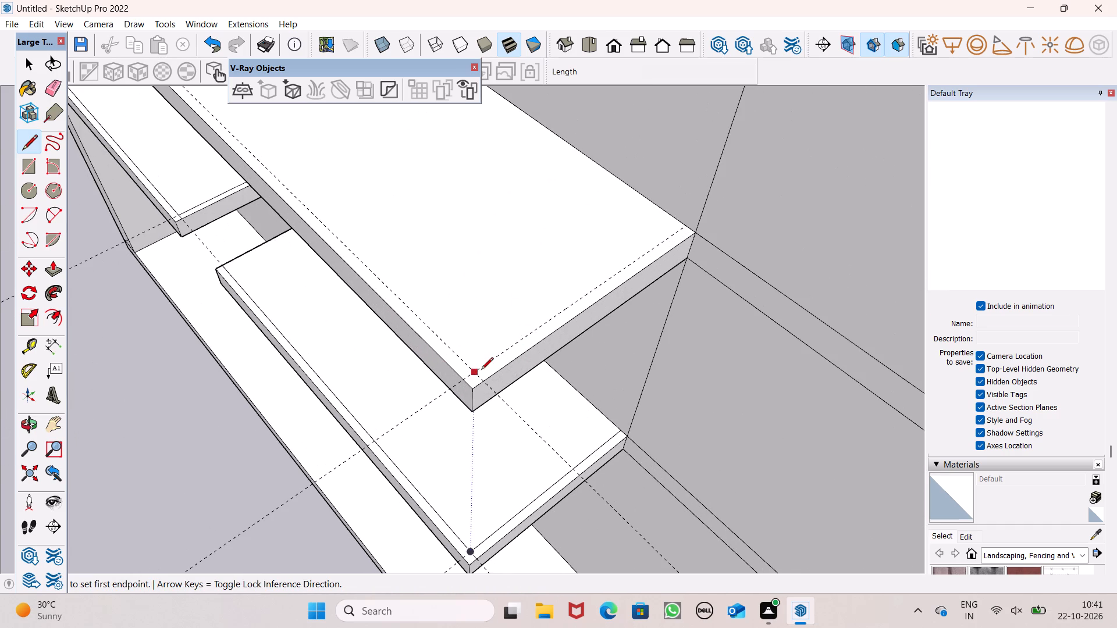
{"action": "left_click", "coordinate": [481, 371]}
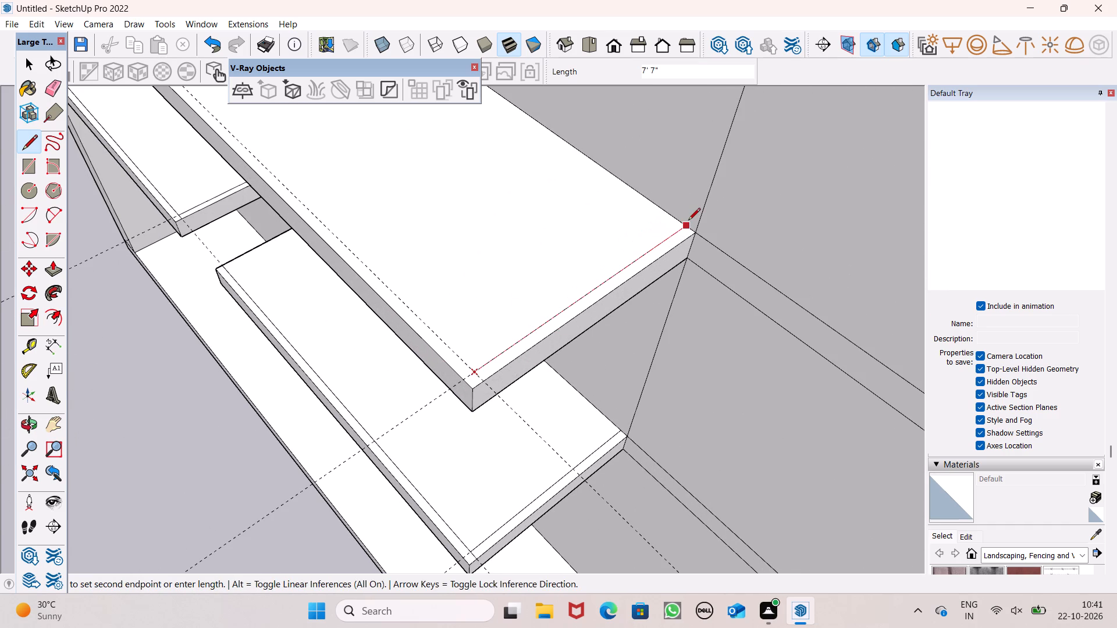
{"action": "left_click", "coordinate": [688, 221]}
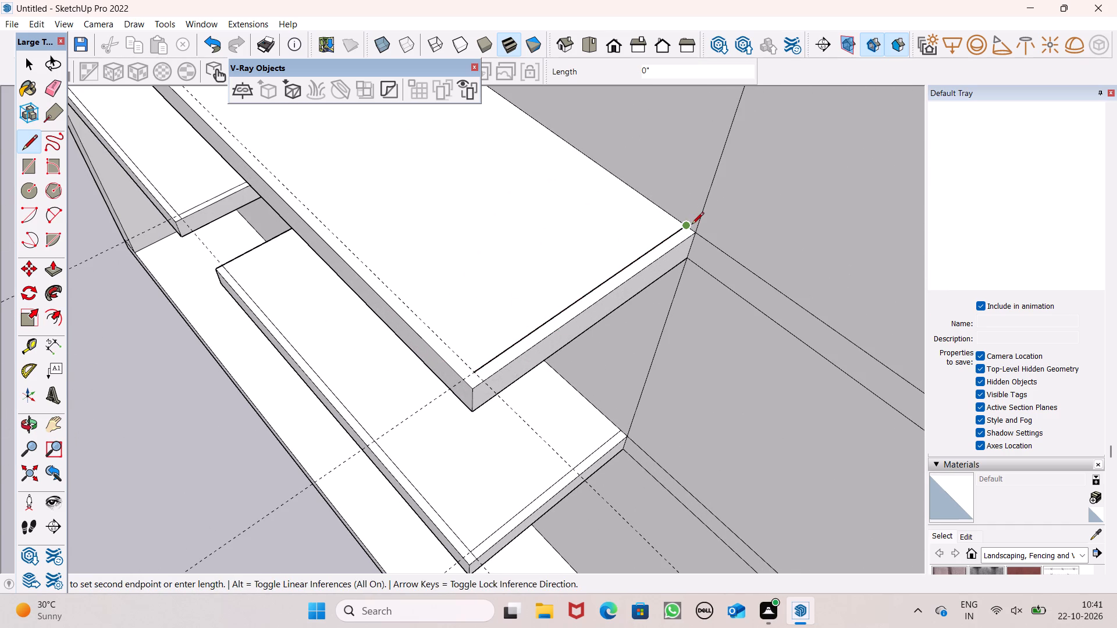
{"action": "scroll", "coordinate": [612, 308], "scroll_direction": "down", "scroll_amount": 5}
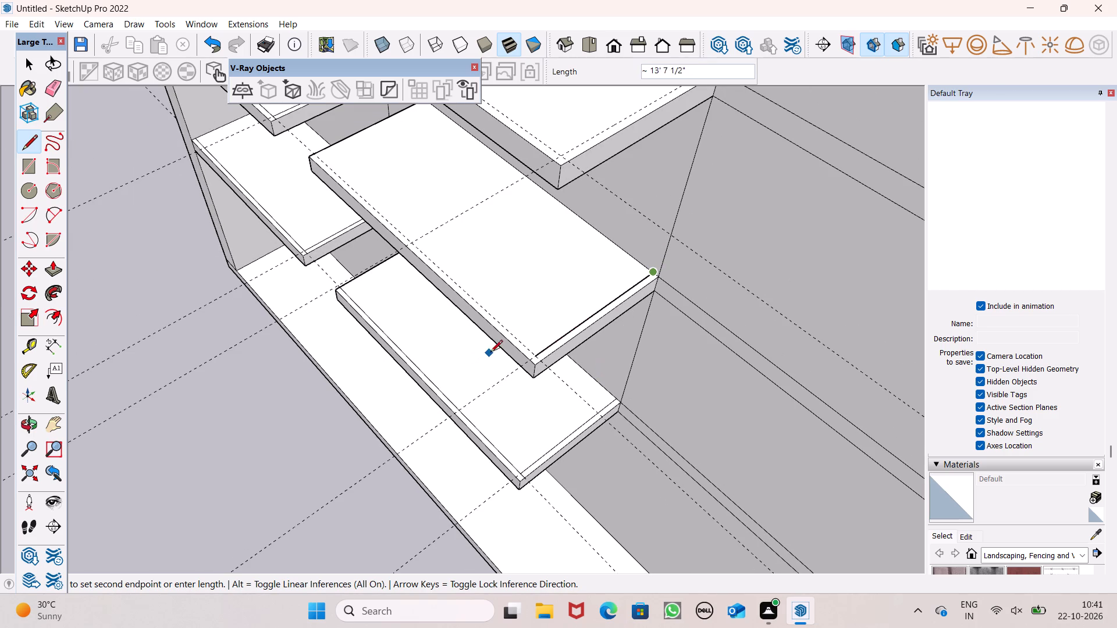
{"action": "key", "text": "space"}
Draw a line about 17' 10" long over the front guide on the neighbouring stack's second-lowest slab, from edge to edge.
{"action": "scroll", "coordinate": [499, 320], "scroll_direction": "down", "scroll_amount": 3}
{"action": "middle_click_drag", "start_coordinate": [411, 320], "coordinate": [702, 378]}
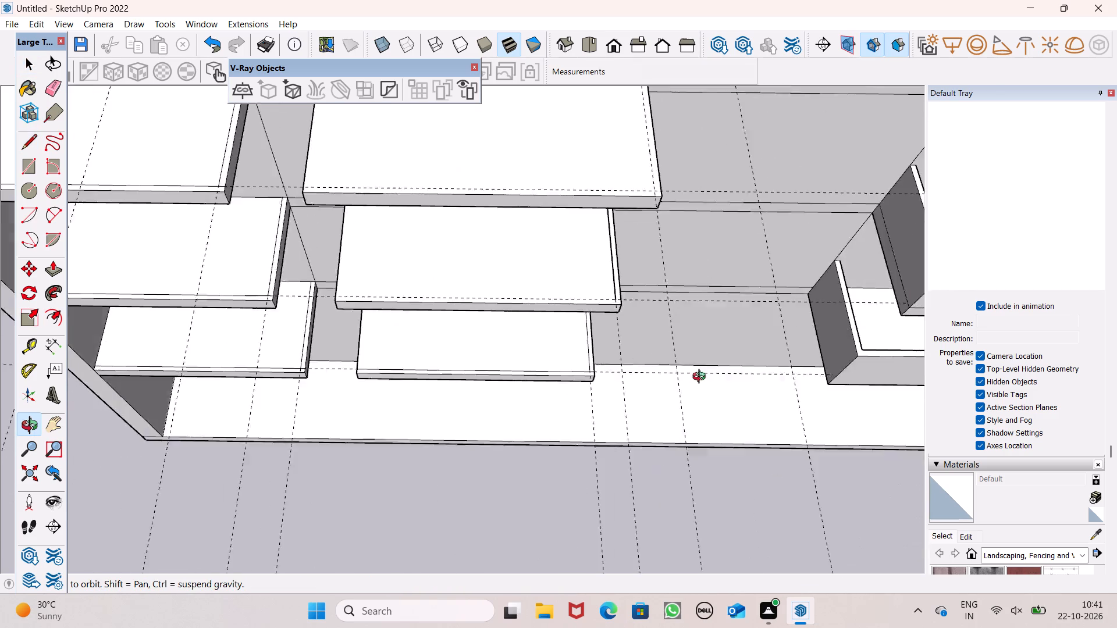
{"action": "middle_click_drag", "start_coordinate": [702, 378], "coordinate": [754, 365]}
{"action": "left_click", "coordinate": [34, 147]}
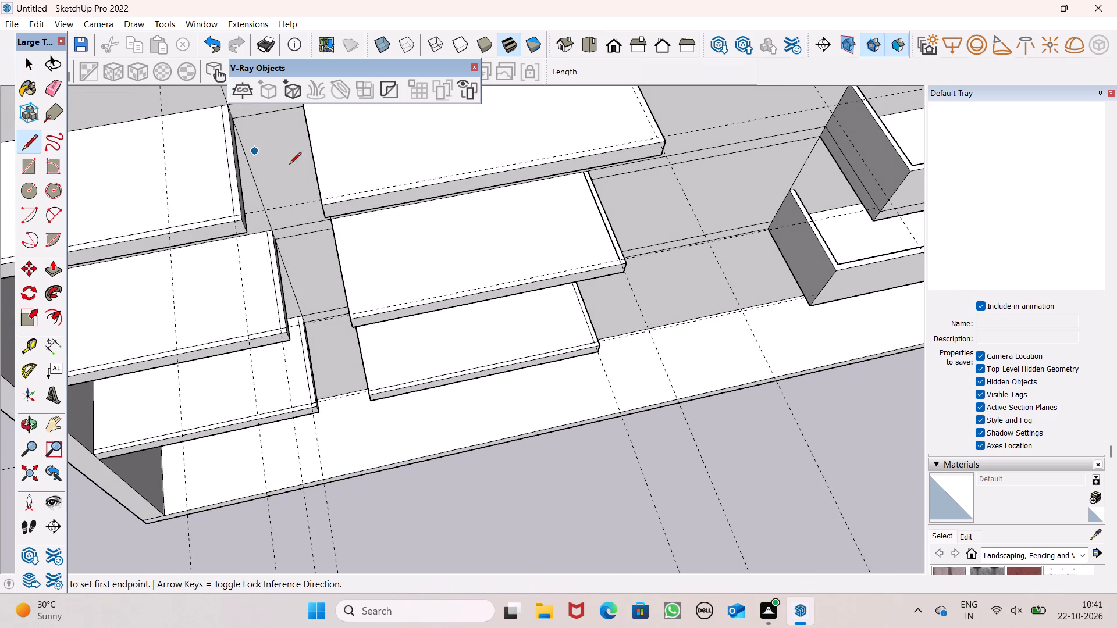
{"action": "scroll", "coordinate": [424, 204], "scroll_direction": "up", "scroll_amount": 4}
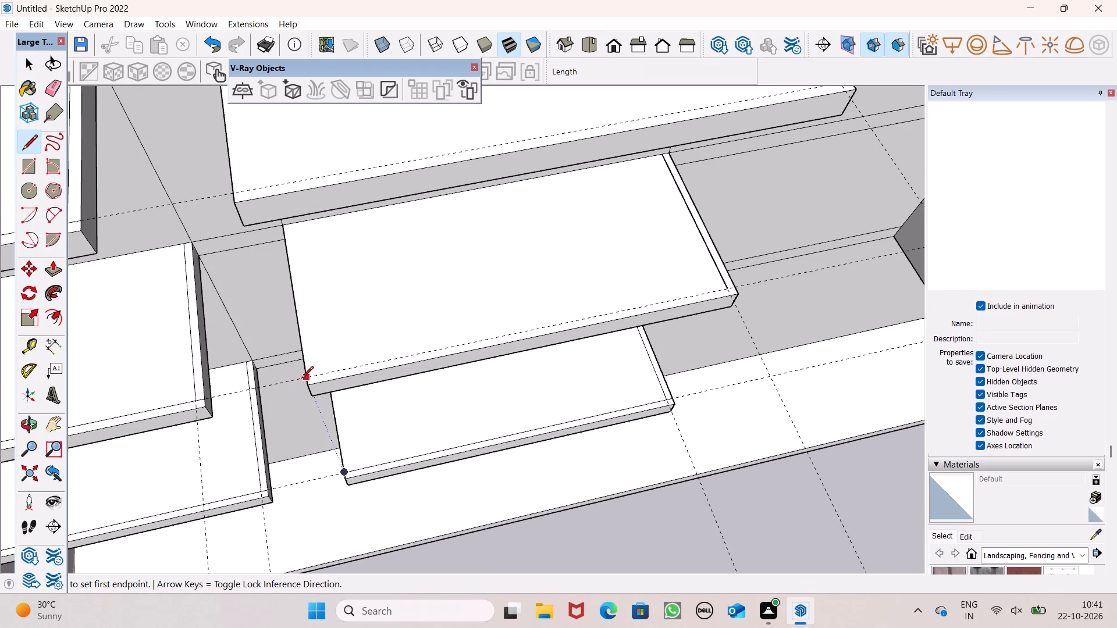
{"action": "left_click", "coordinate": [305, 374]}
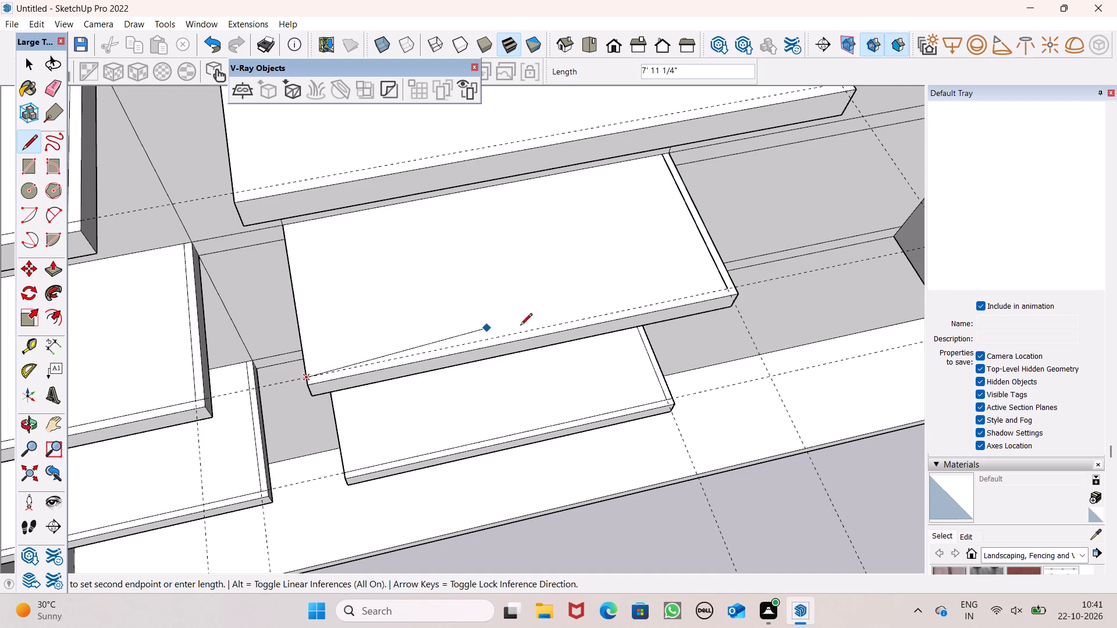
{"action": "double_click", "coordinate": [738, 283]}
{"action": "scroll", "coordinate": [698, 327], "scroll_direction": "up", "scroll_amount": 6}
{"action": "scroll", "coordinate": [748, 306], "scroll_direction": "down", "scroll_amount": 6}
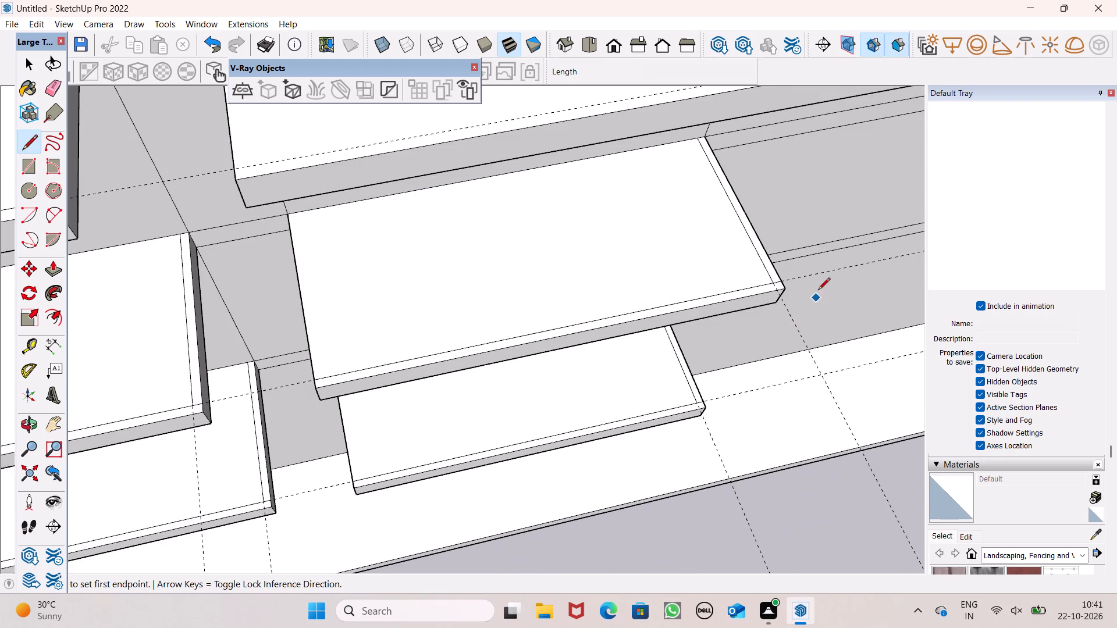
Draw a line over the front guide on the neighbouring stack's third slab up, from edge to edge.
{"action": "scroll", "coordinate": [818, 291], "scroll_direction": "down", "scroll_amount": 6}
{"action": "scroll", "coordinate": [379, 291], "scroll_direction": "down", "scroll_amount": 4}
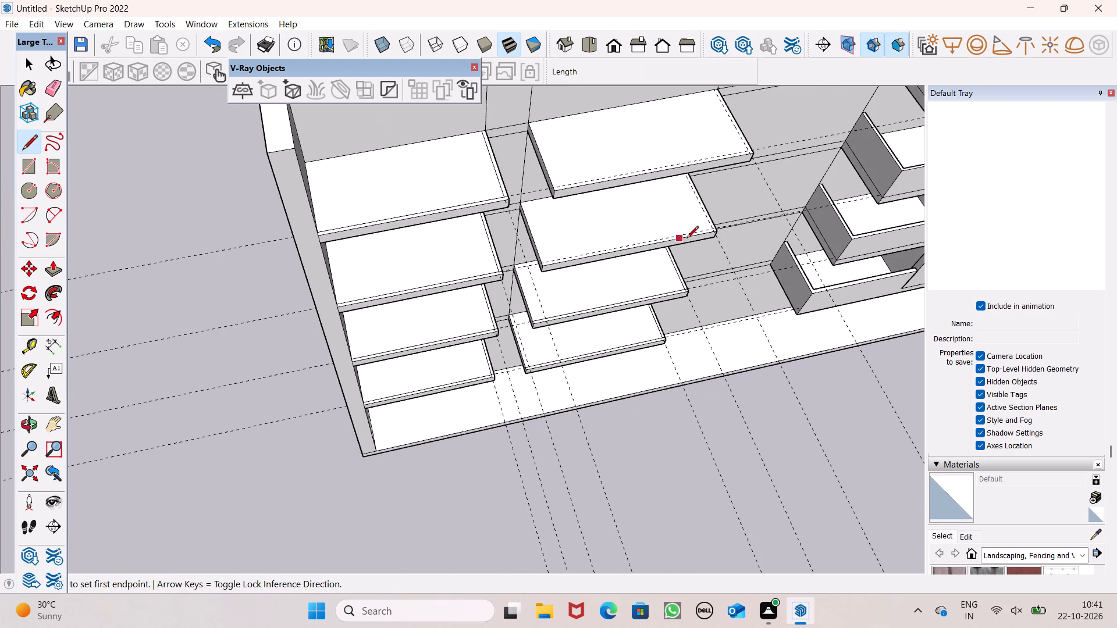
{"action": "scroll", "coordinate": [690, 234], "scroll_direction": "up", "scroll_amount": 5}
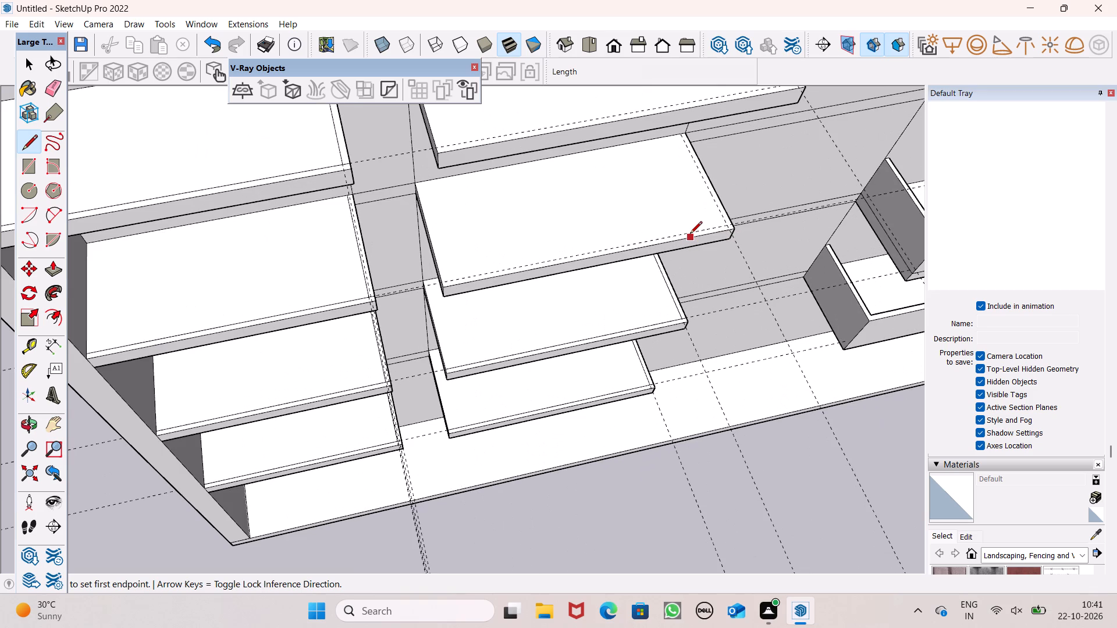
{"action": "scroll", "coordinate": [690, 234], "scroll_direction": "down", "scroll_amount": 5}
{"action": "middle_click_drag", "start_coordinate": [640, 245], "coordinate": [560, 217]}
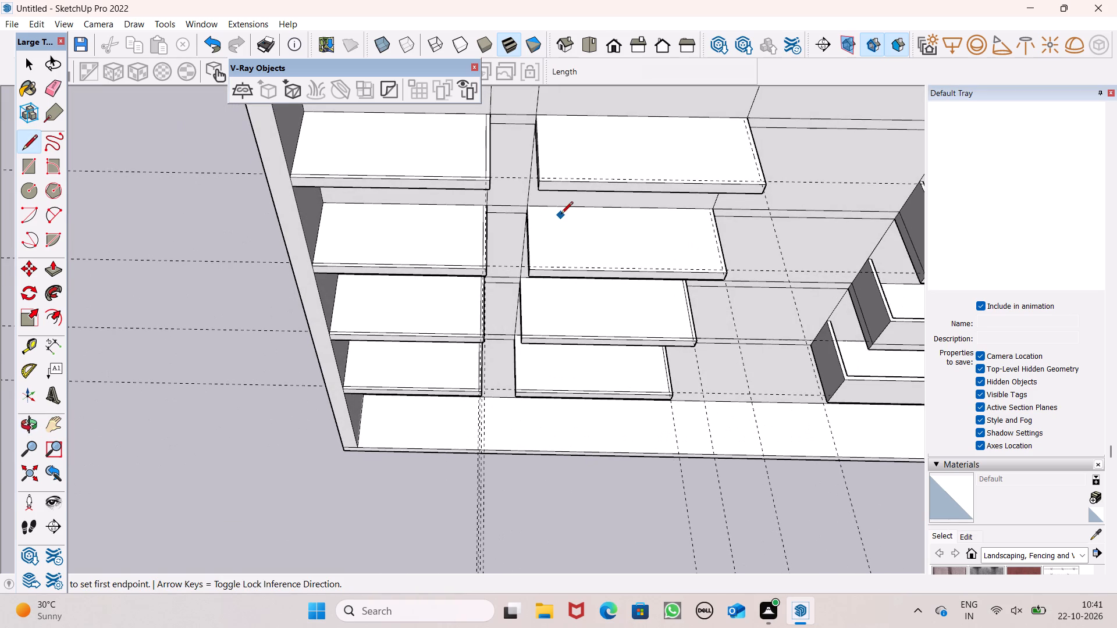
{"action": "middle_click_drag", "start_coordinate": [570, 197], "coordinate": [520, 211]}
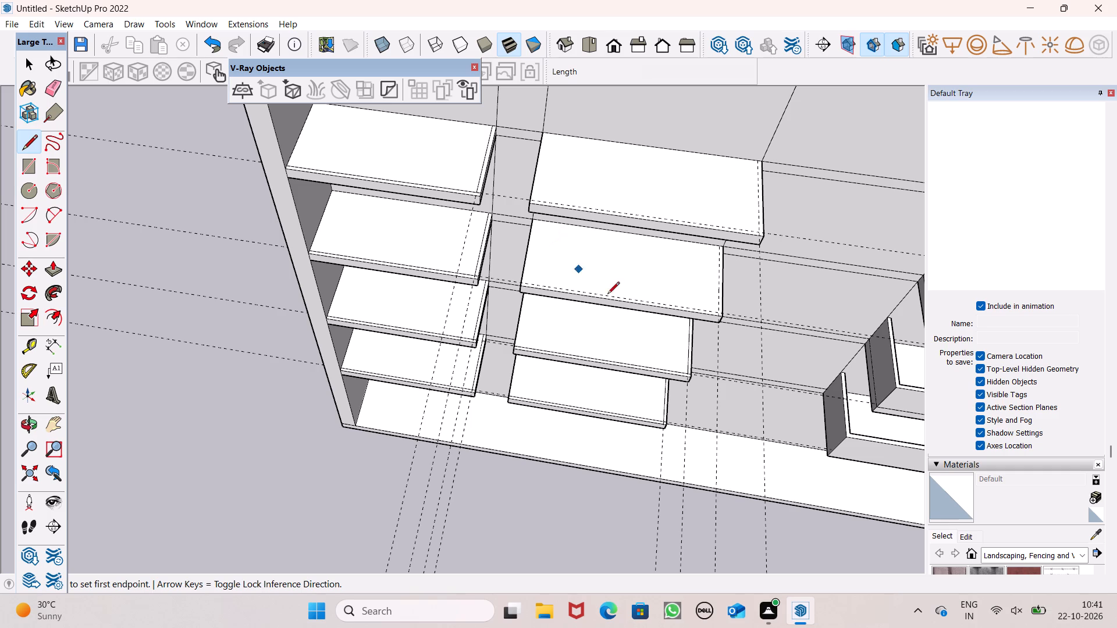
{"action": "scroll", "coordinate": [550, 302], "scroll_direction": "up", "scroll_amount": 6}
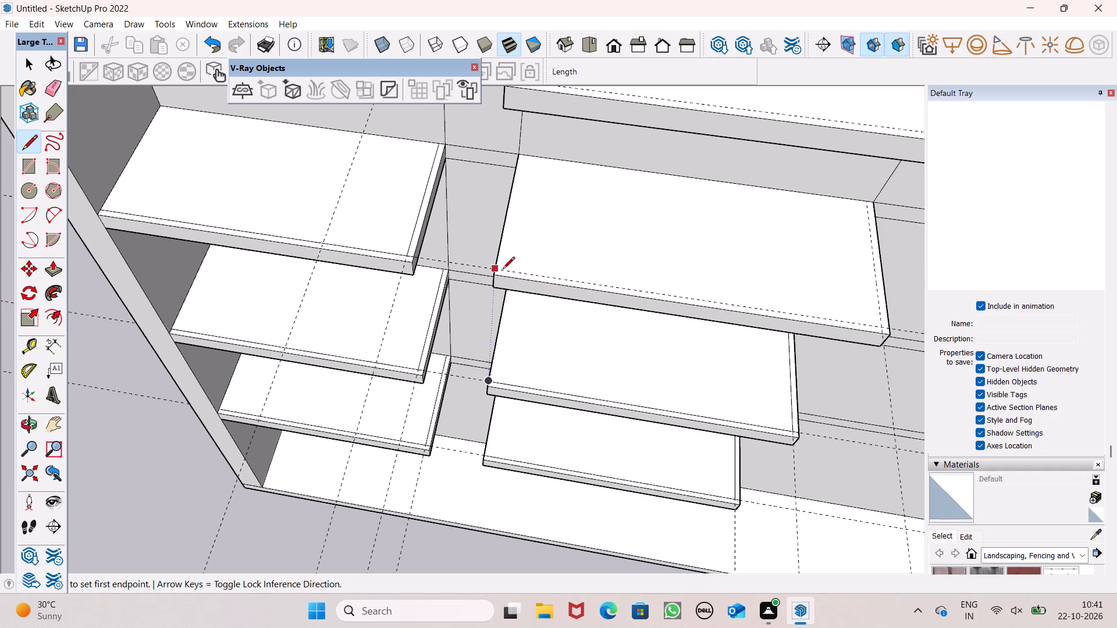
{"action": "scroll", "coordinate": [503, 281], "scroll_direction": "up", "scroll_amount": 6}
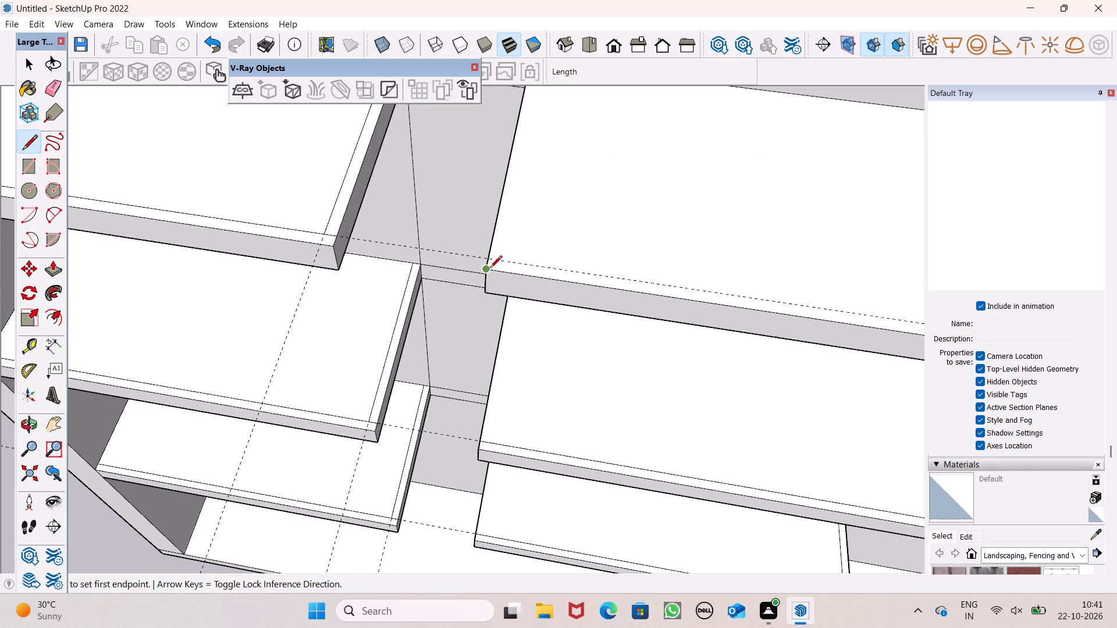
{"action": "left_click", "coordinate": [494, 254]}
{"action": "scroll", "coordinate": [346, 261], "scroll_direction": "down", "scroll_amount": 4}
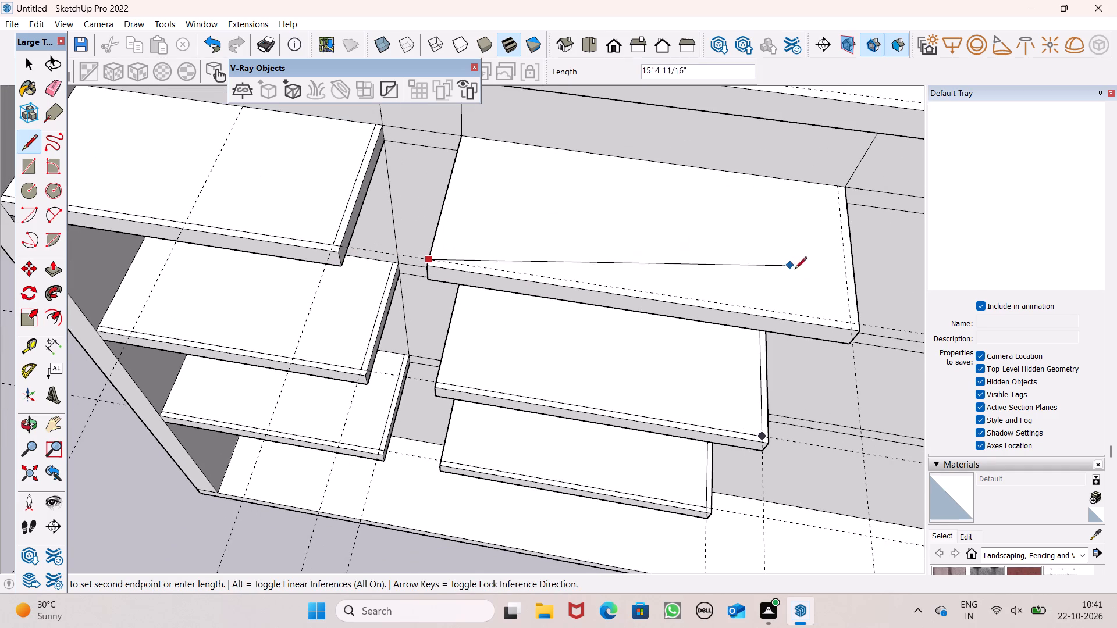
{"action": "scroll", "coordinate": [840, 305], "scroll_direction": "up", "scroll_amount": 6}
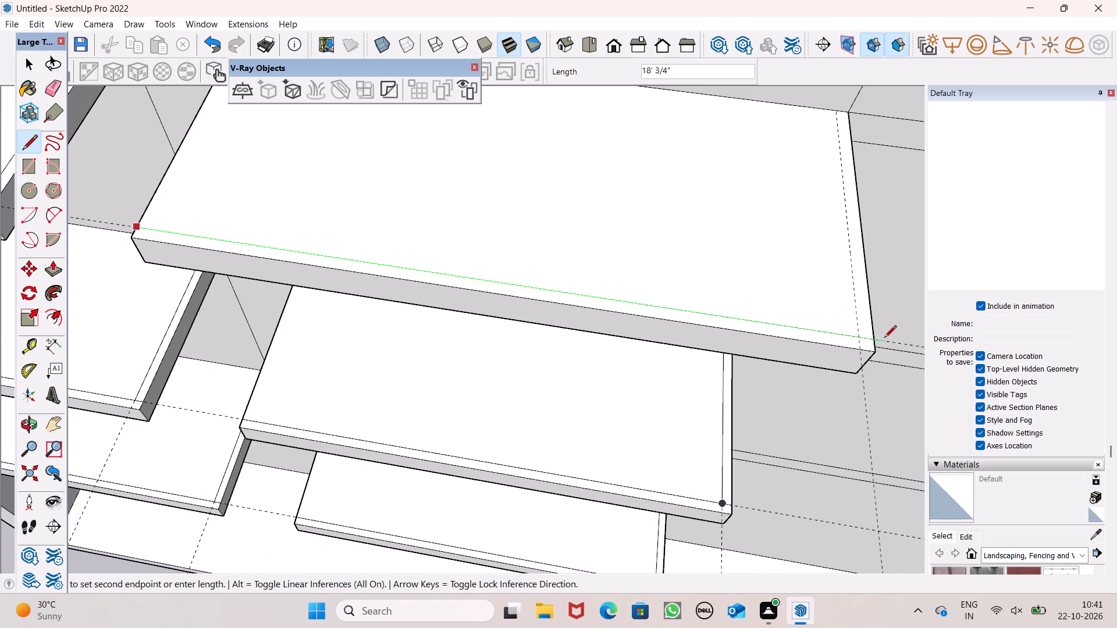
{"action": "left_click", "coordinate": [870, 338]}
Draw a line about 7' 7" long over the side guide on the neighbouring stack's third slab up, from the back wall to the front line.
{"action": "scroll", "coordinate": [691, 277], "scroll_direction": "down", "scroll_amount": 3}
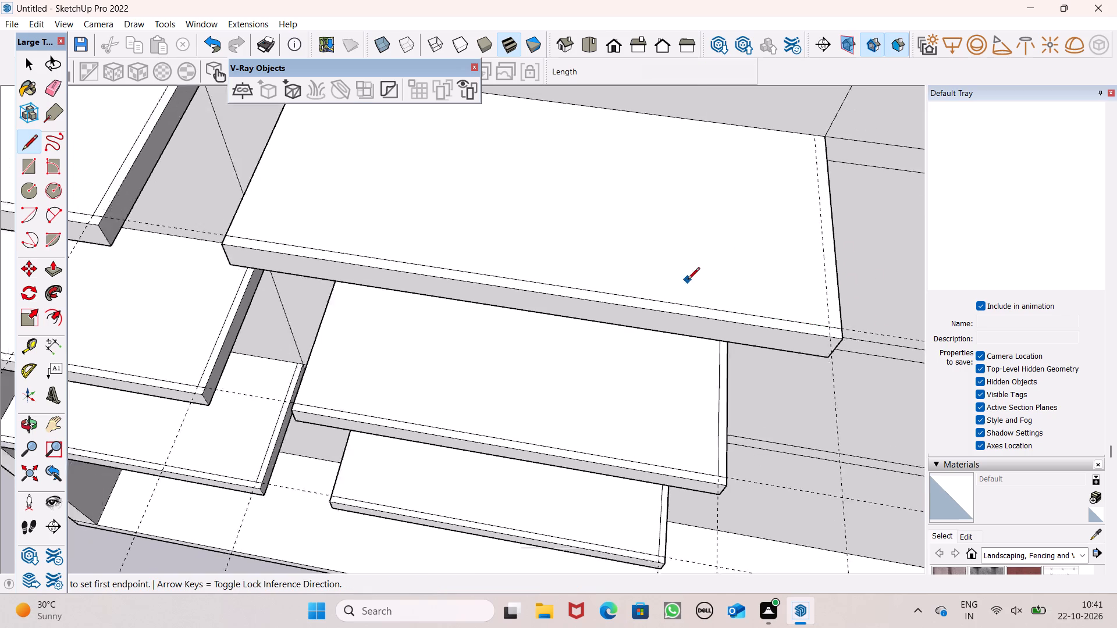
{"action": "scroll", "coordinate": [688, 280], "scroll_direction": "down", "scroll_amount": 1}
{"action": "scroll", "coordinate": [745, 226], "scroll_direction": "up", "scroll_amount": 5}
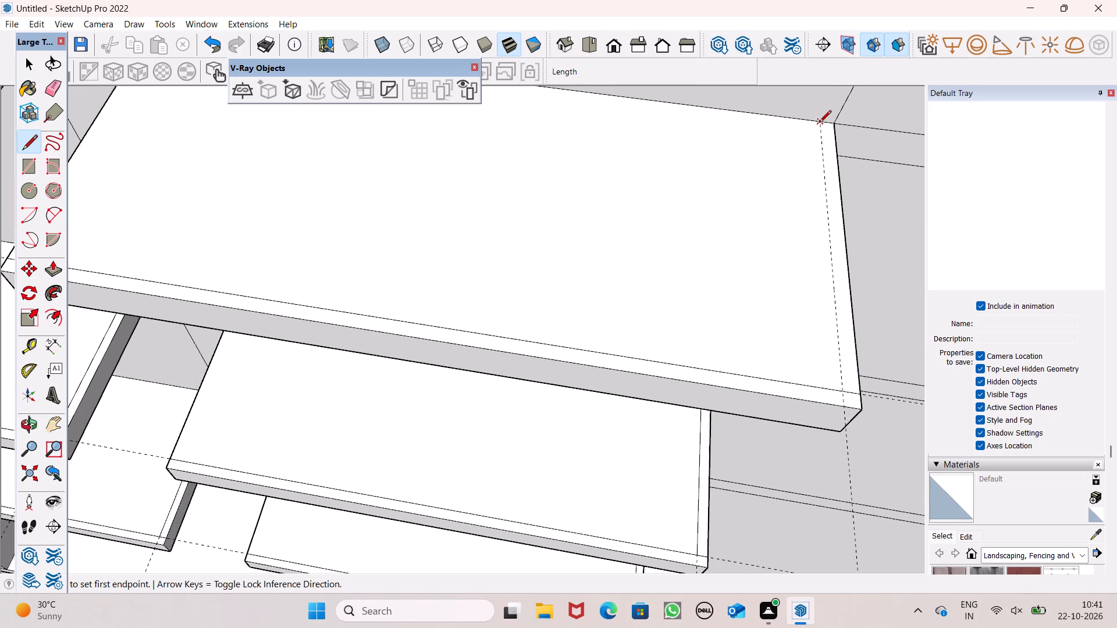
{"action": "left_click_drag", "start_coordinate": [819, 123], "coordinate": [821, 139]}
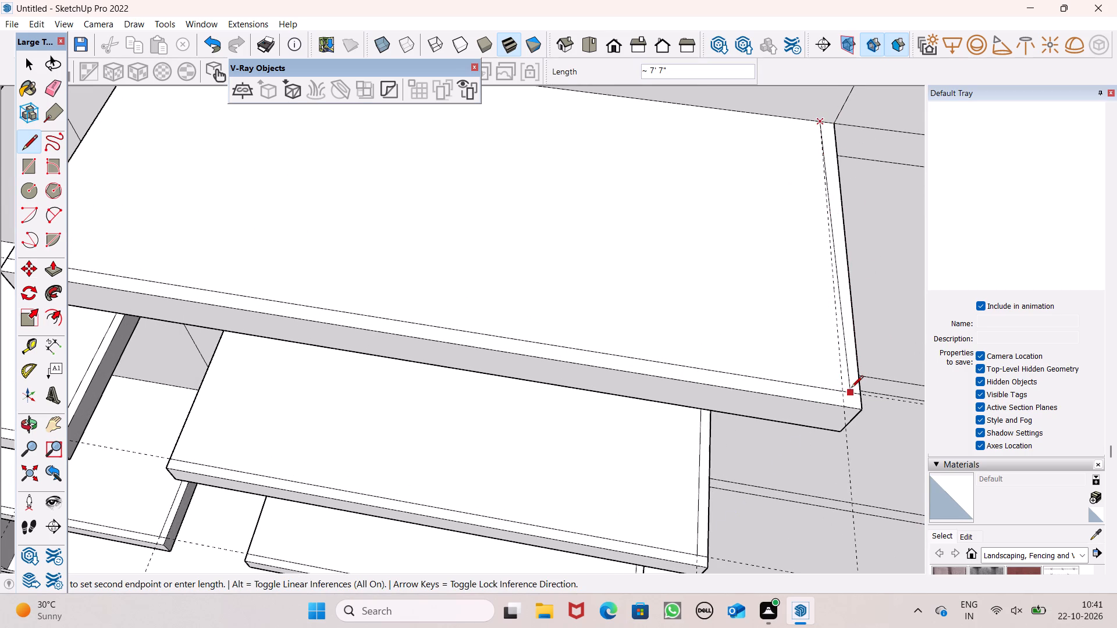
{"action": "left_click", "coordinate": [848, 394]}
Draw a line over the front guide on the neighbouring stack's top slab, from edge to edge.
{"action": "scroll", "coordinate": [697, 290], "scroll_direction": "down", "scroll_amount": 6}
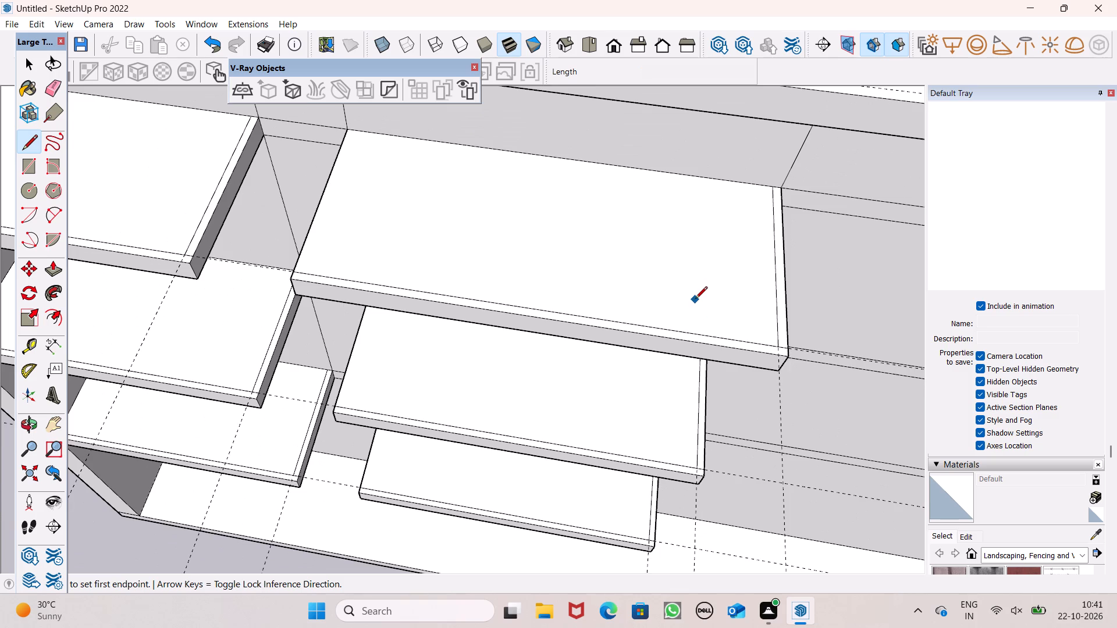
{"action": "scroll", "coordinate": [695, 299], "scroll_direction": "down", "scroll_amount": 6}
{"action": "scroll", "coordinate": [518, 130], "scroll_direction": "up", "scroll_amount": 4}
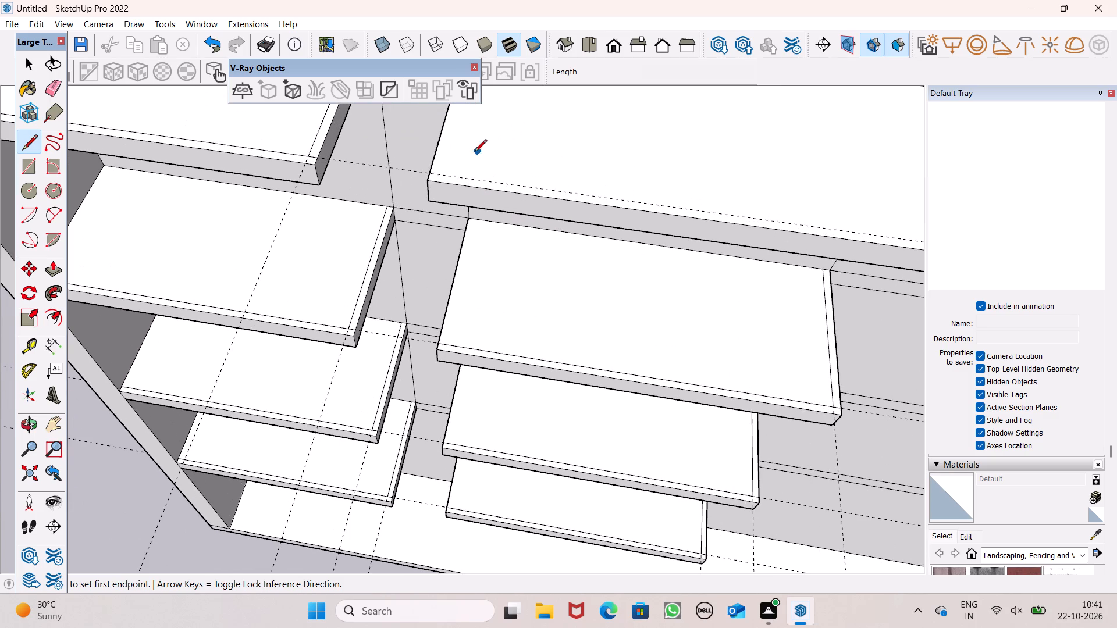
{"action": "left_click", "coordinate": [431, 170]}
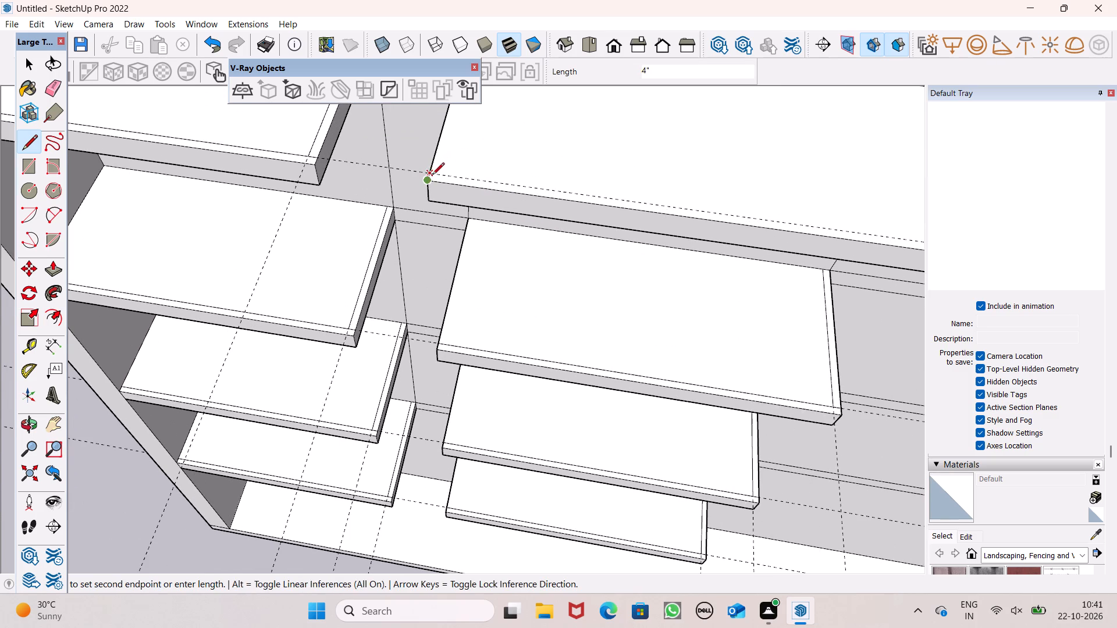
{"action": "scroll", "coordinate": [432, 181], "scroll_direction": "down", "scroll_amount": 4}
{"action": "scroll", "coordinate": [800, 211], "scroll_direction": "up", "scroll_amount": 6}
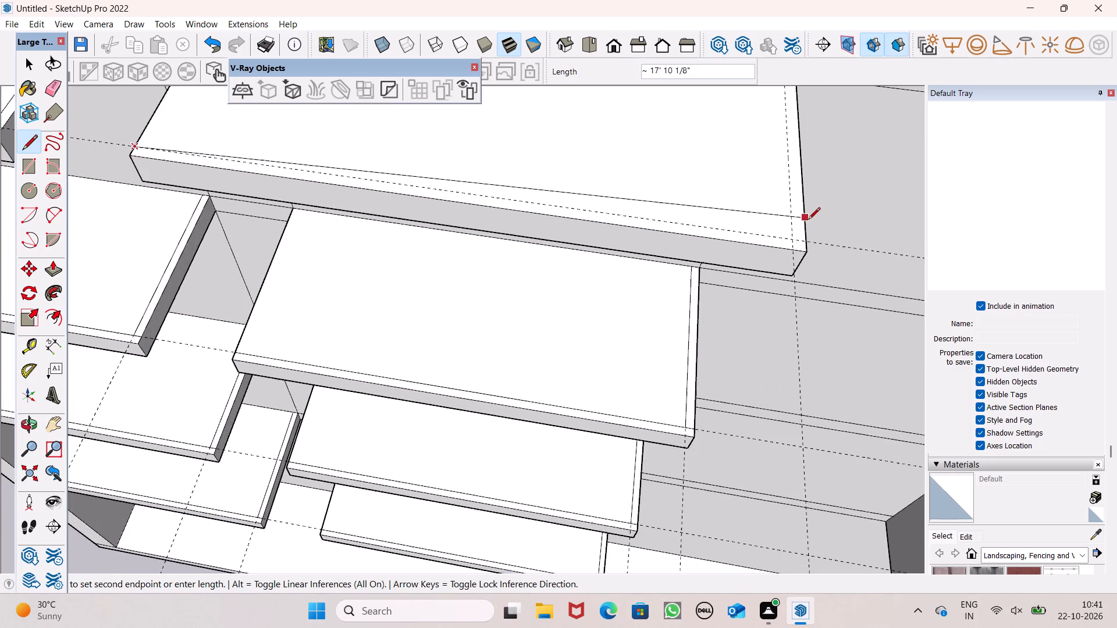
{"action": "scroll", "coordinate": [808, 235], "scroll_direction": "up", "scroll_amount": 5}
{"action": "left_click", "coordinate": [803, 244]}
Draw a line 7' 7" long over the side guide on the neighbouring stack's top slab, from the back wall to the front line.
{"action": "scroll", "coordinate": [581, 309], "scroll_direction": "down", "scroll_amount": 5}
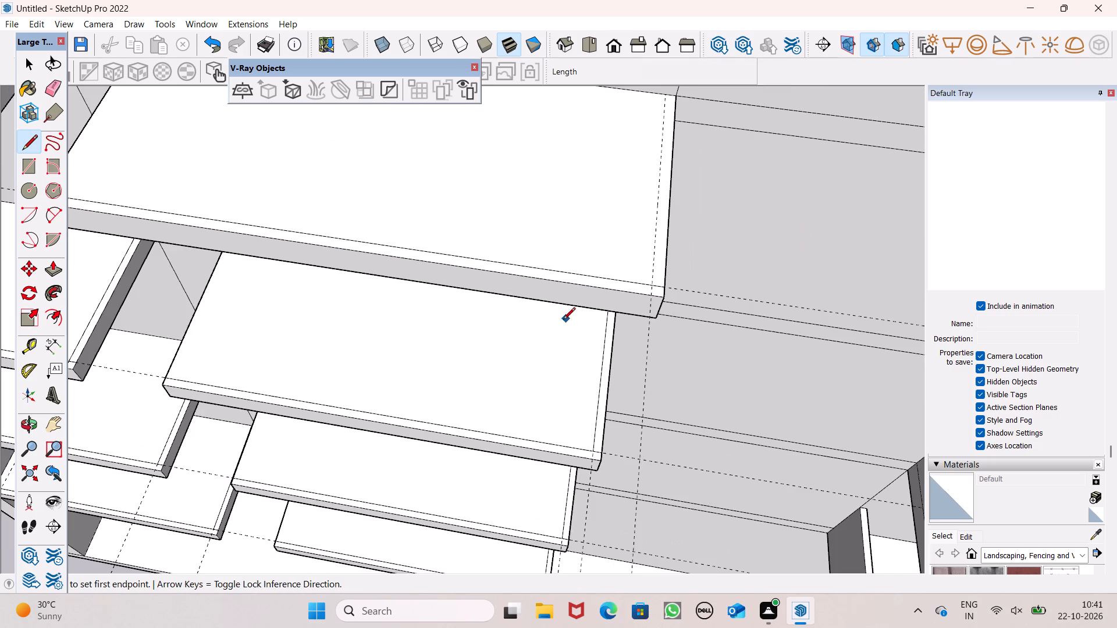
{"action": "scroll", "coordinate": [657, 113], "scroll_direction": "up", "scroll_amount": 2}
{"action": "left_click", "coordinate": [666, 90]}
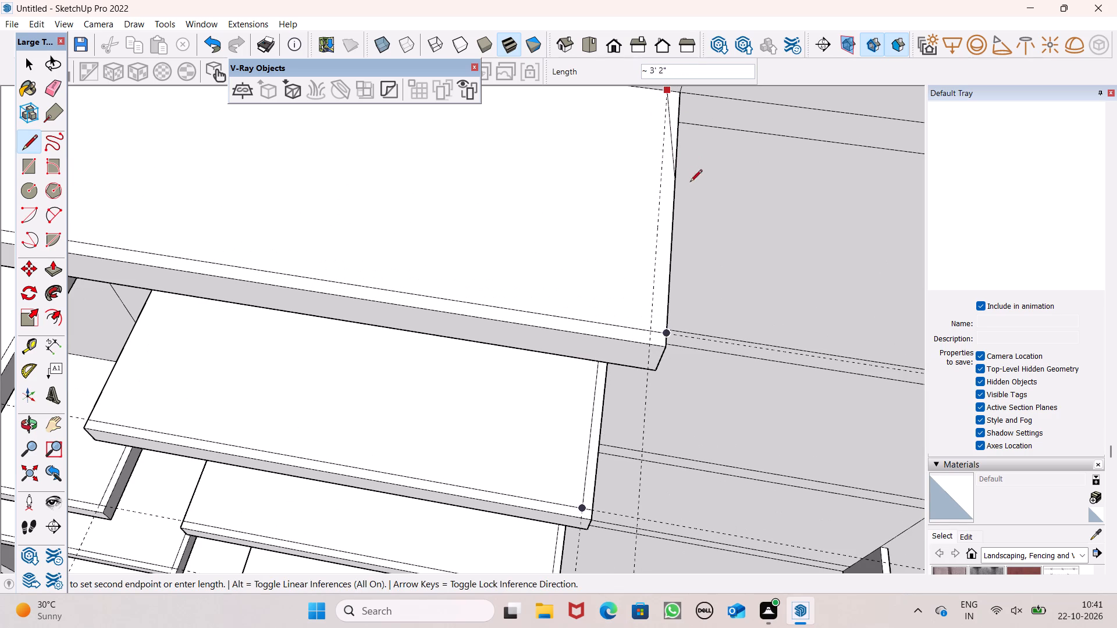
{"action": "left_click", "coordinate": [648, 332]}
{"action": "scroll", "coordinate": [682, 286], "scroll_direction": "down", "scroll_amount": 5}
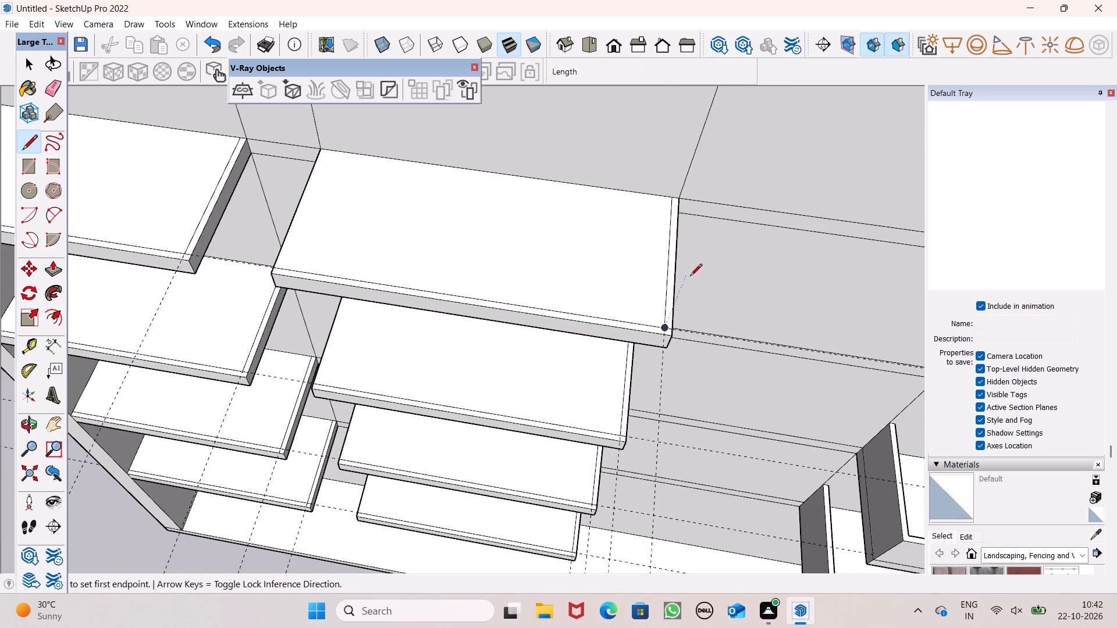
{"action": "key", "text": "space"}
Examine both stacks of balcony slabs and the overall building from several angles.
{"action": "scroll", "coordinate": [682, 229], "scroll_direction": "down", "scroll_amount": 11}
{"action": "middle_click_drag", "start_coordinate": [656, 233], "coordinate": [652, 220]}
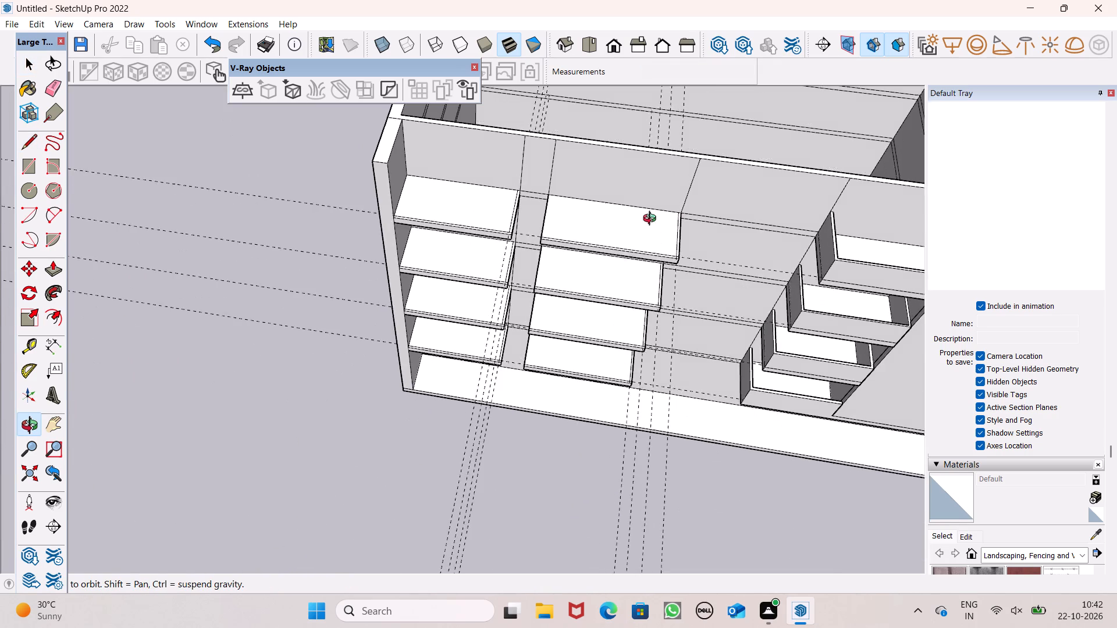
{"action": "middle_click_drag", "start_coordinate": [652, 220], "coordinate": [621, 244]}
{"action": "scroll", "coordinate": [588, 256], "scroll_direction": "up", "scroll_amount": 5}
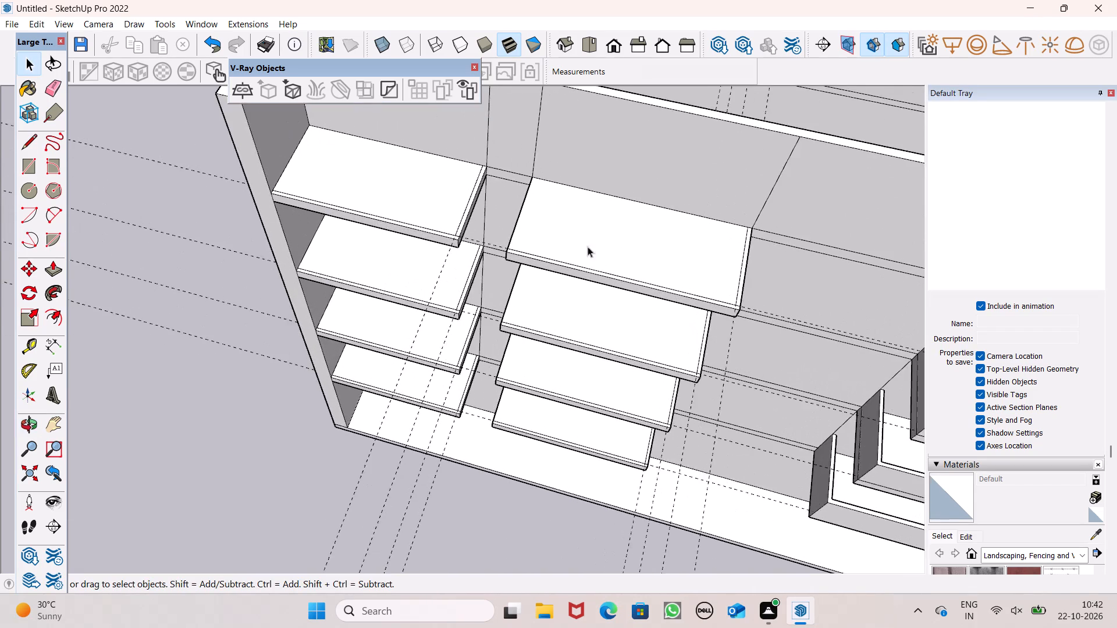
{"action": "scroll", "coordinate": [588, 247], "scroll_direction": "up", "scroll_amount": 1}
{"action": "scroll", "coordinate": [591, 220], "scroll_direction": "down", "scroll_amount": 7}
{"action": "scroll", "coordinate": [617, 246], "scroll_direction": "up", "scroll_amount": 1}
{"action": "scroll", "coordinate": [617, 246], "scroll_direction": "down", "scroll_amount": 2}
{"action": "middle_click_drag", "start_coordinate": [620, 291], "coordinate": [767, 152]}
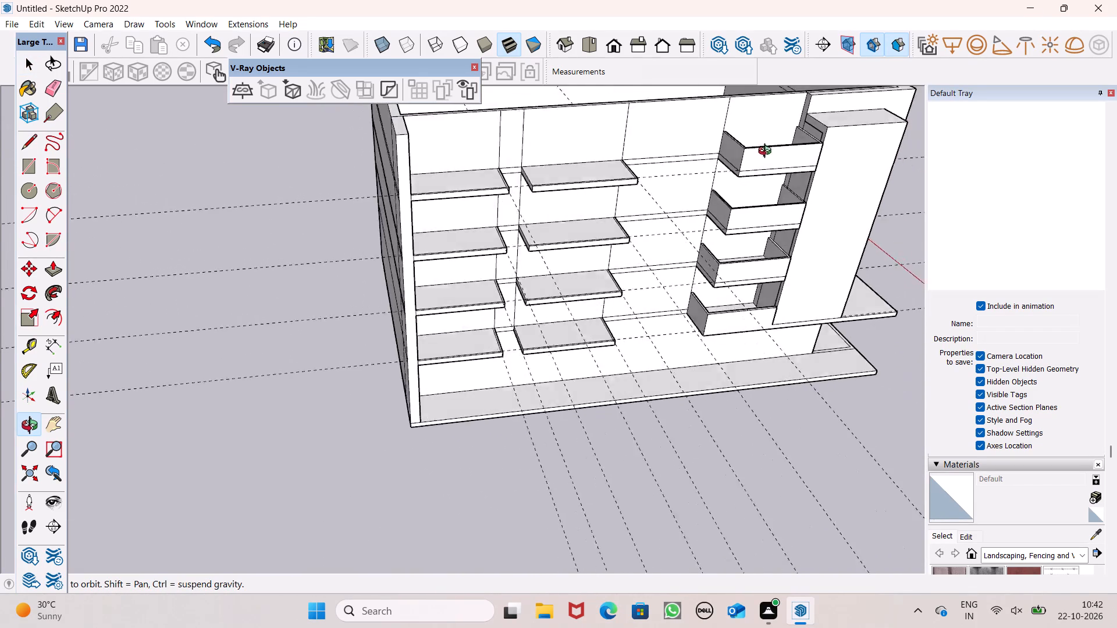
{"action": "middle_click_drag", "start_coordinate": [767, 152], "coordinate": [805, 0]}
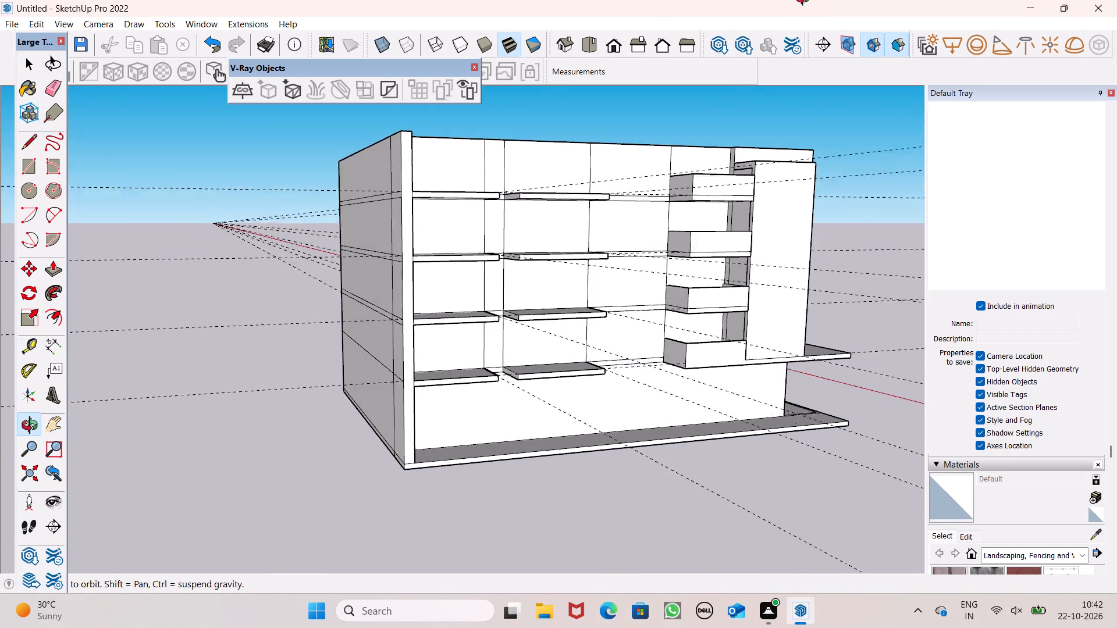
{"action": "middle_click_drag", "start_coordinate": [805, 0], "coordinate": [136, 69]}
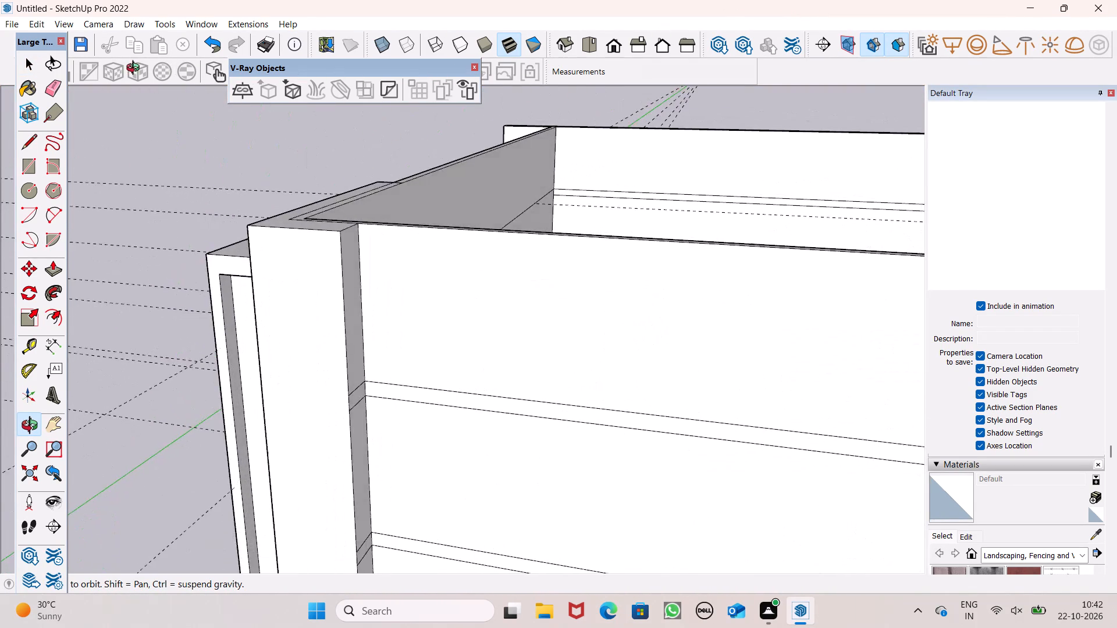
{"action": "middle_click_drag", "start_coordinate": [136, 69], "coordinate": [648, 37]}
{"action": "scroll", "coordinate": [43, 233], "scroll_direction": "up", "scroll_amount": 1}
{"action": "middle_click_drag", "start_coordinate": [52, 231], "coordinate": [165, 216]}
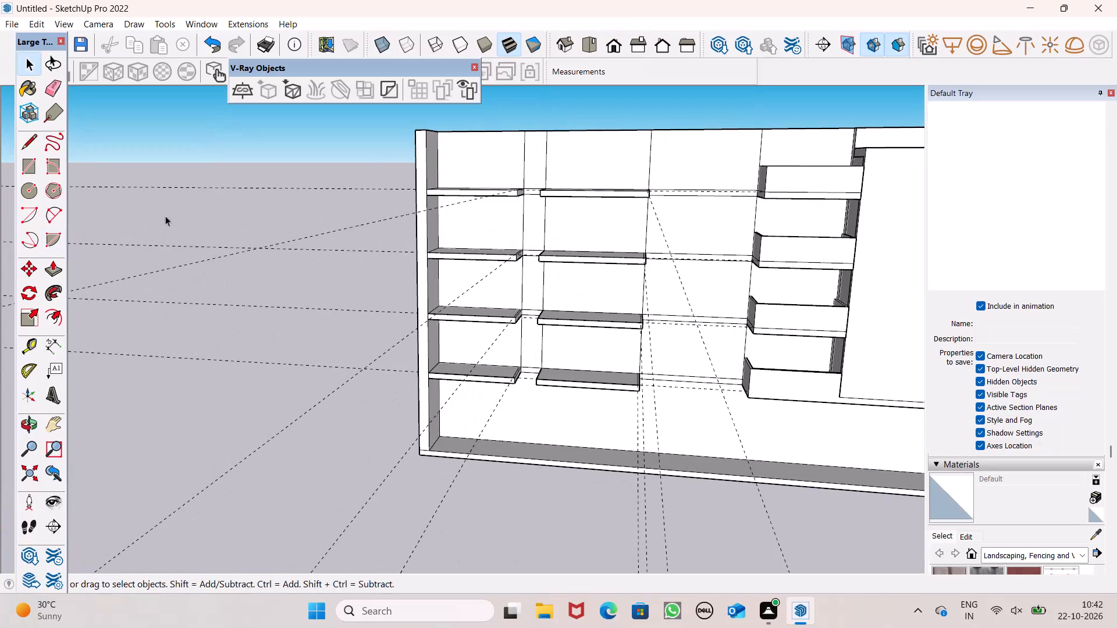
{"action": "middle_click_drag", "start_coordinate": [165, 216], "coordinate": [248, 201]}
{"action": "scroll", "coordinate": [247, 201], "scroll_direction": "up", "scroll_amount": 1}
{"action": "middle_click_drag", "start_coordinate": [268, 273], "coordinate": [463, 304]}
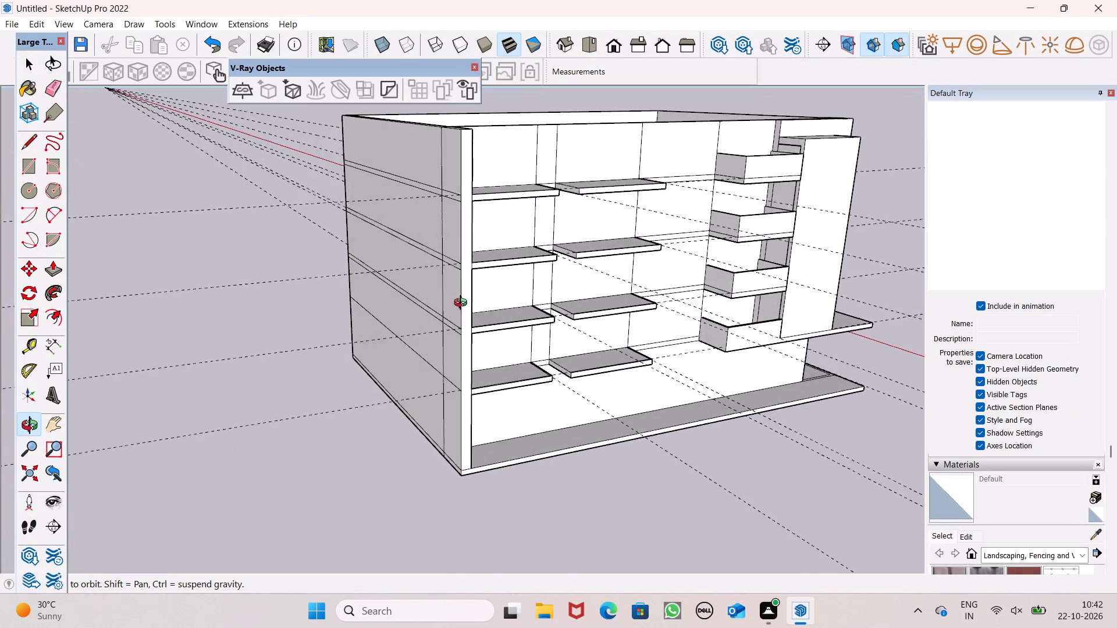
{"action": "middle_click_drag", "start_coordinate": [463, 304], "coordinate": [419, 306]}
{"action": "scroll", "coordinate": [413, 289], "scroll_direction": "up", "scroll_amount": 1}
{"action": "scroll", "coordinate": [408, 235], "scroll_direction": "down", "scroll_amount": 4}
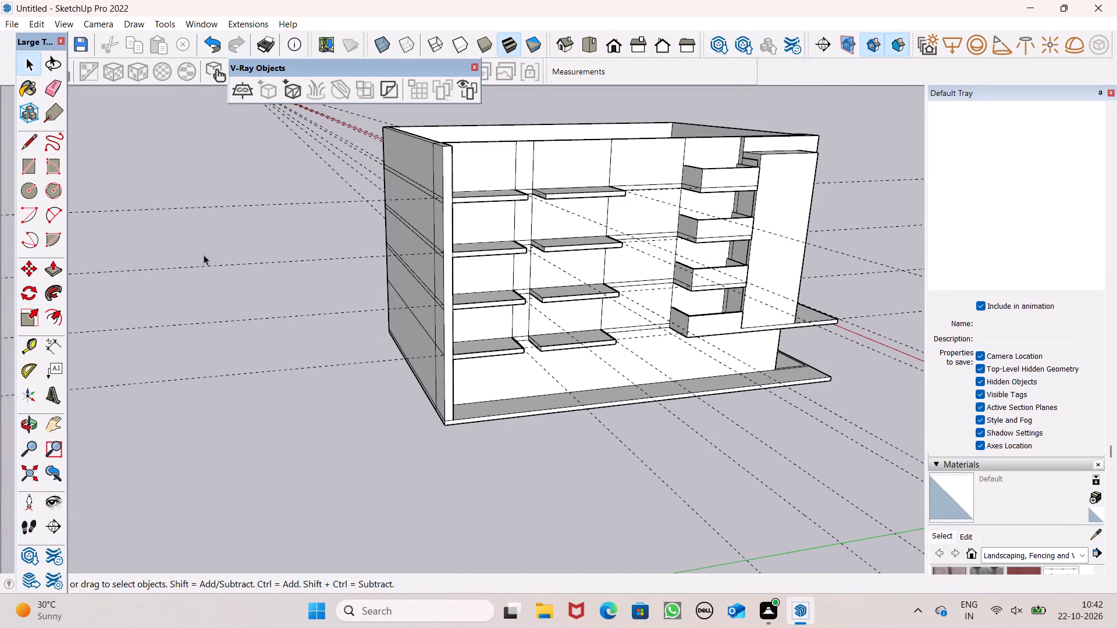
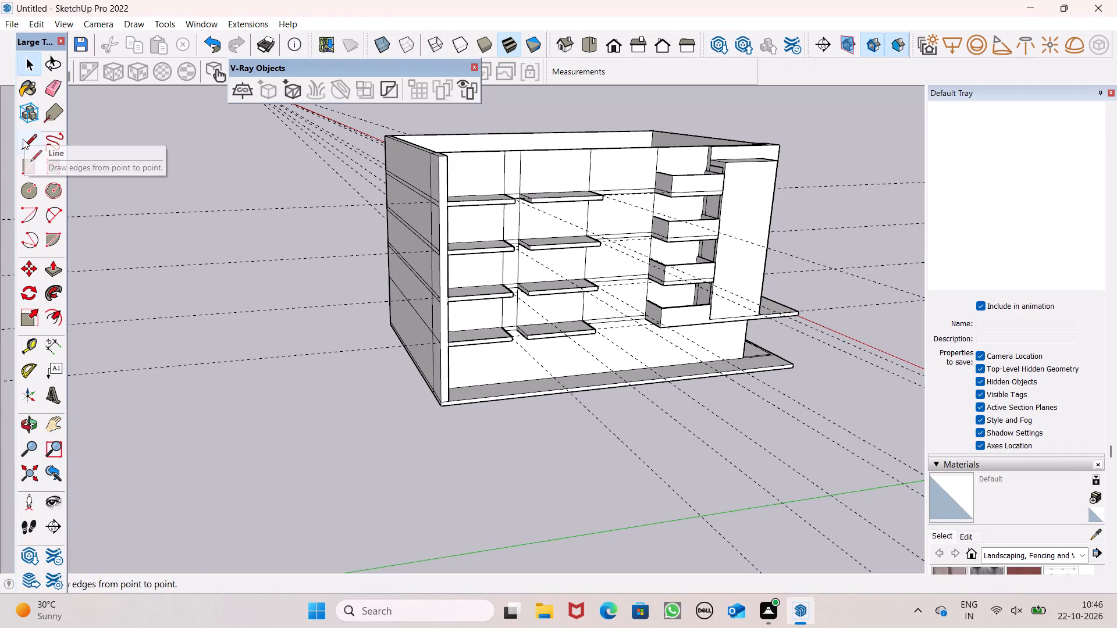
Place a guide 4" in from the left side edge of the top balcony slab in the second column.
{"action": "left_click", "coordinate": [28, 343]}
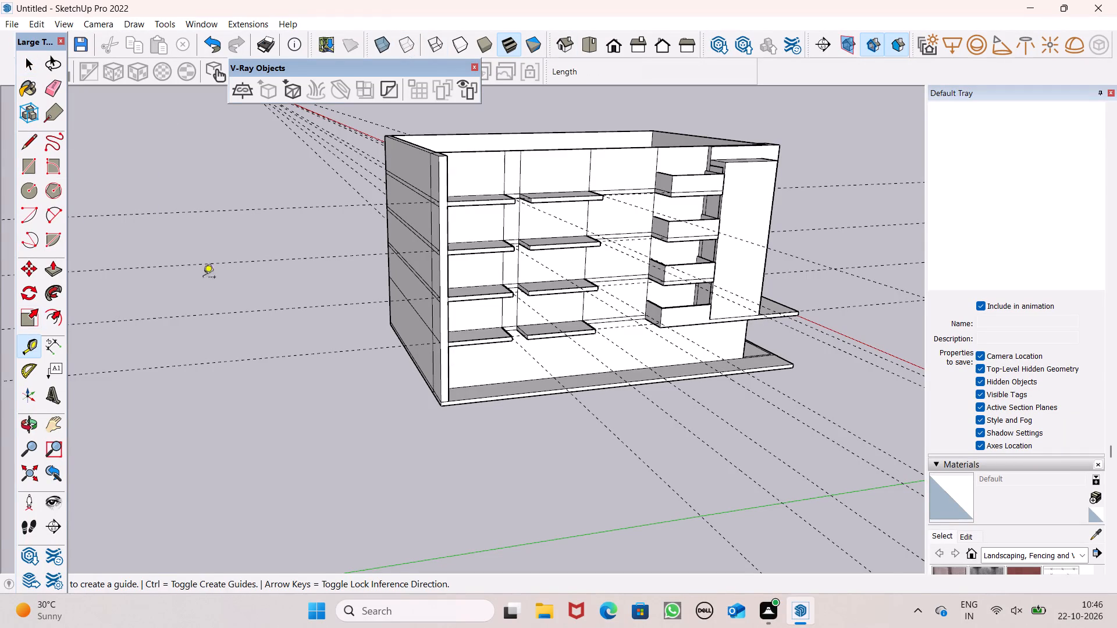
{"action": "scroll", "coordinate": [533, 213], "scroll_direction": "down", "scroll_amount": 2}
{"action": "middle_click_drag", "start_coordinate": [557, 238], "coordinate": [399, 505]}
{"action": "scroll", "coordinate": [476, 432], "scroll_direction": "up", "scroll_amount": 4}
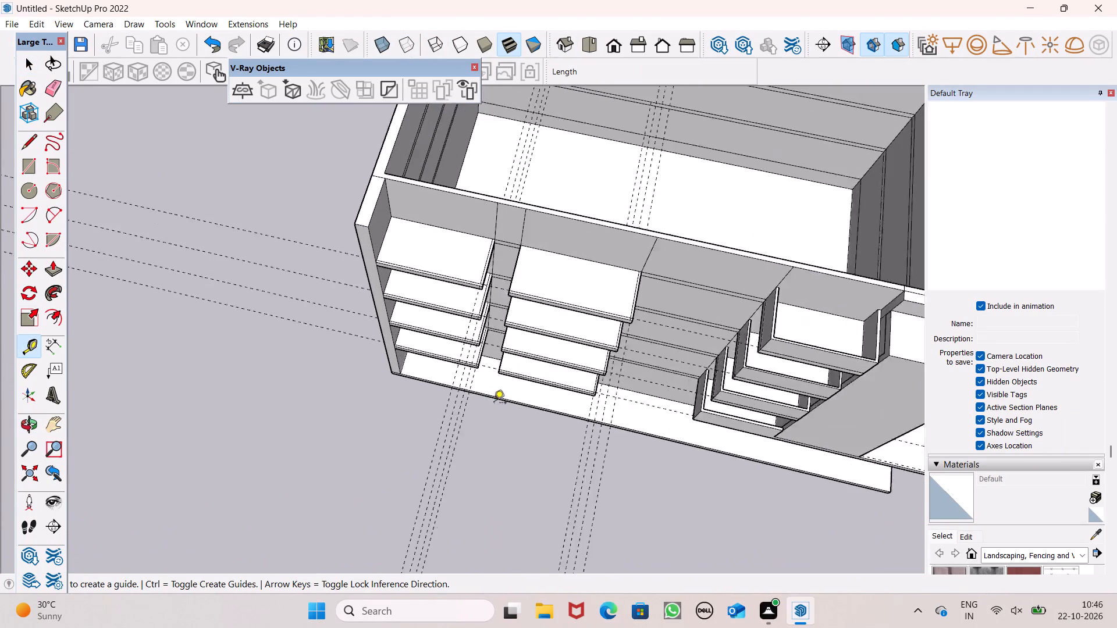
{"action": "scroll", "coordinate": [494, 404], "scroll_direction": "up", "scroll_amount": 3}
{"action": "scroll", "coordinate": [527, 276], "scroll_direction": "up", "scroll_amount": 5}
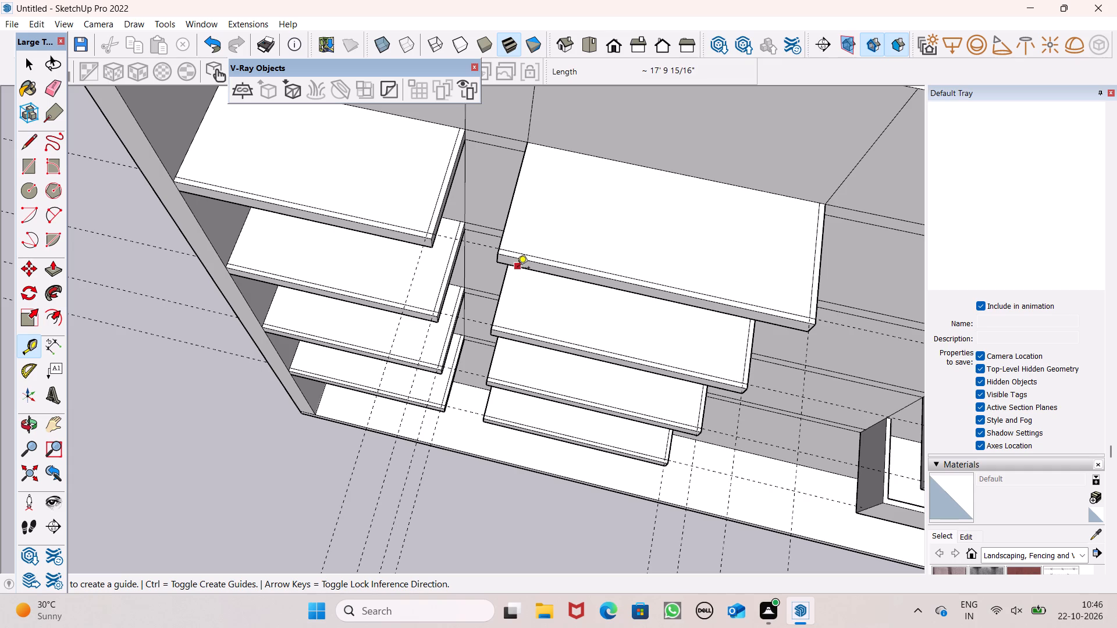
{"action": "scroll", "coordinate": [521, 218], "scroll_direction": "up", "scroll_amount": 6}
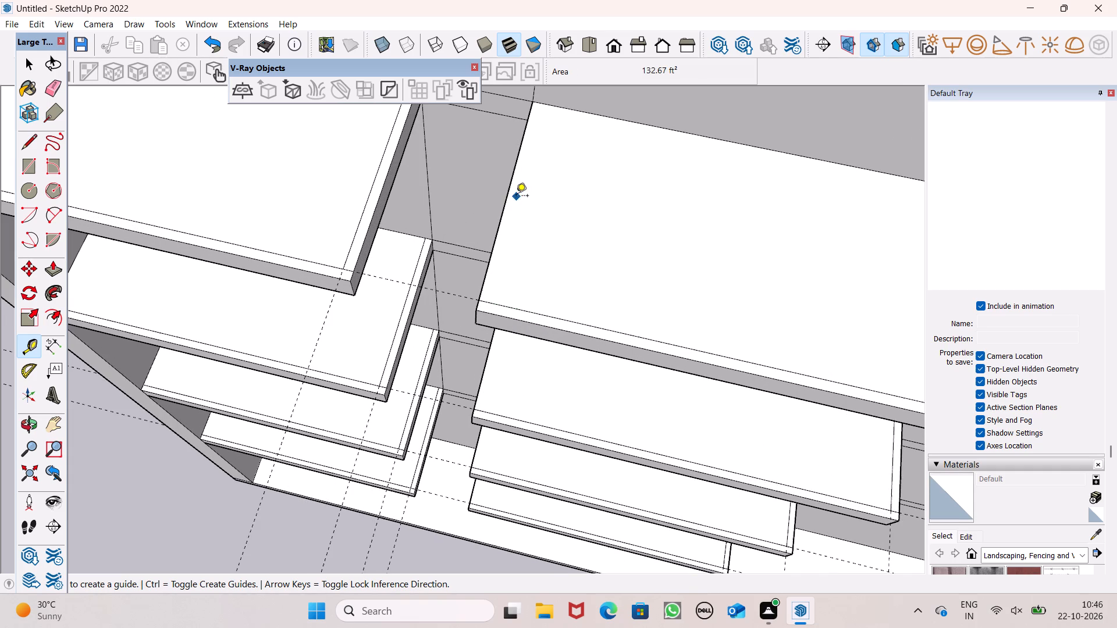
{"action": "left_click", "coordinate": [506, 207]}
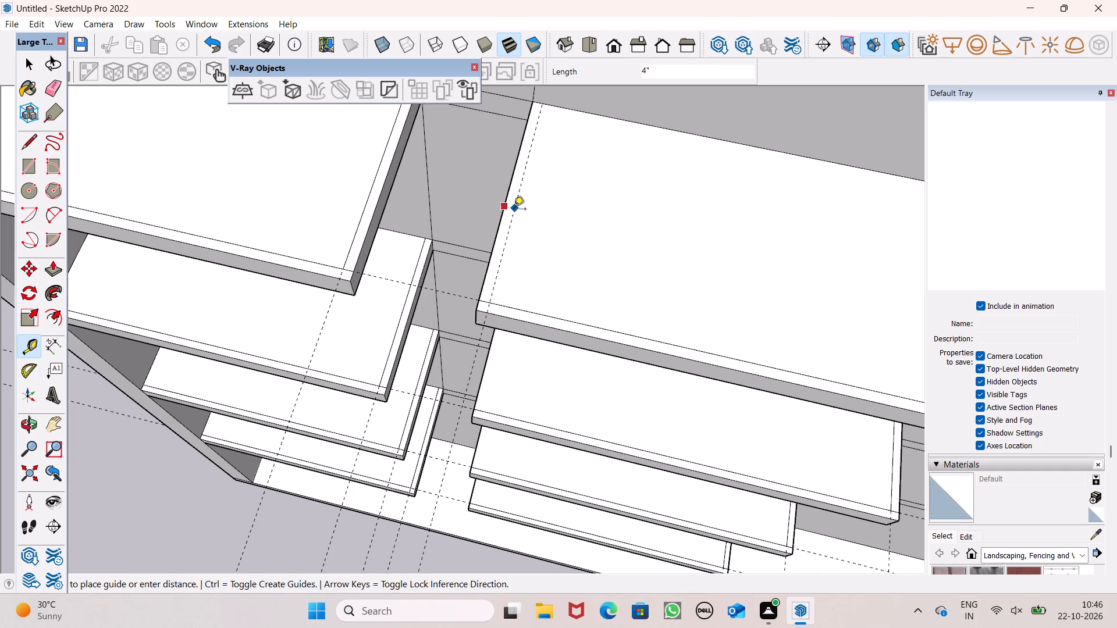
{"action": "key", "text": "4"}
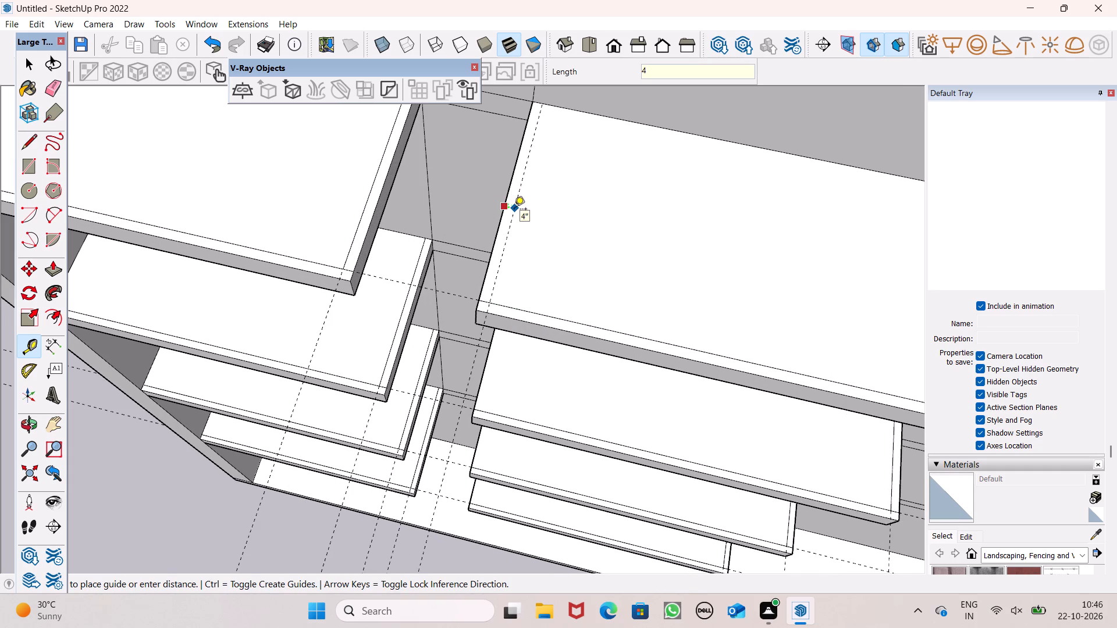
{"action": "key", "text": "shift+quotedbl"}
{"action": "key", "text": "Return"}
Place a guide 4" in from the left side edge of the second-highest balcony slab in the second column.
{"action": "scroll", "coordinate": [527, 145], "scroll_direction": "down", "scroll_amount": 3}
{"action": "middle_click_drag", "start_coordinate": [556, 246], "coordinate": [565, 203]}
{"action": "scroll", "coordinate": [565, 203], "scroll_direction": "up", "scroll_amount": 1}
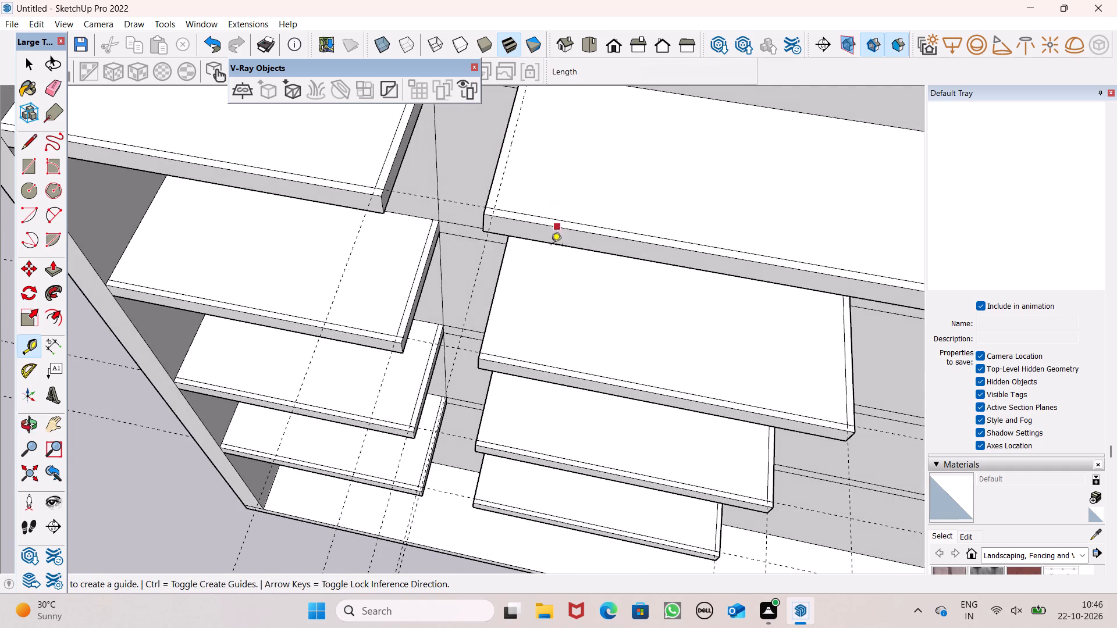
{"action": "scroll", "coordinate": [547, 255], "scroll_direction": "up", "scroll_amount": 7}
{"action": "scroll", "coordinate": [481, 338], "scroll_direction": "up", "scroll_amount": 1}
{"action": "scroll", "coordinate": [479, 338], "scroll_direction": "down", "scroll_amount": 1}
{"action": "scroll", "coordinate": [479, 338], "scroll_direction": "up", "scroll_amount": 1}
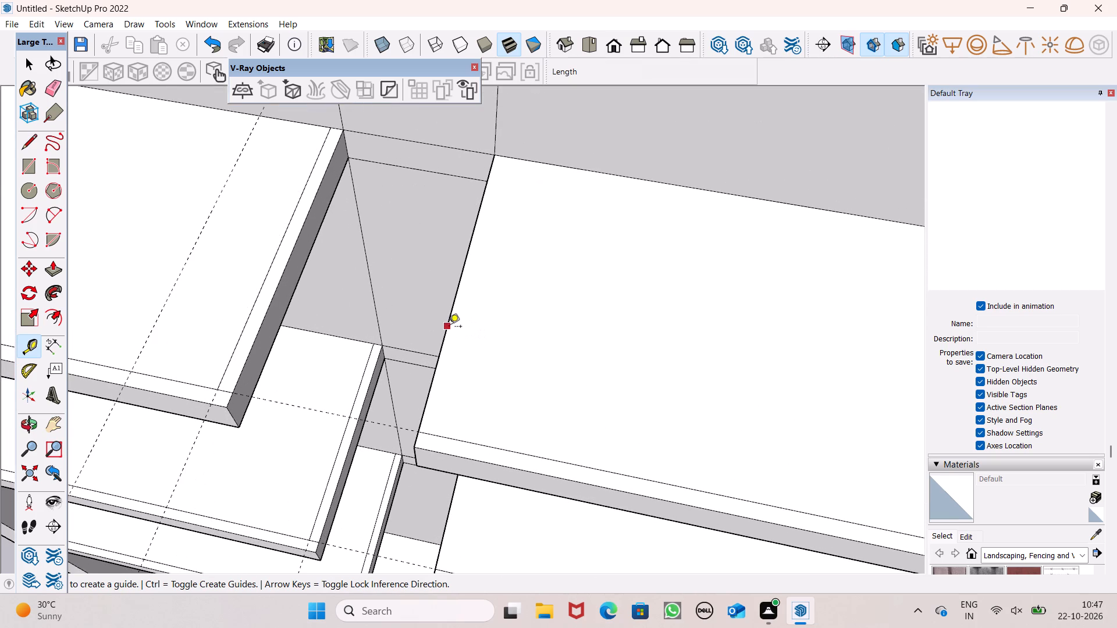
{"action": "left_click", "coordinate": [449, 327]}
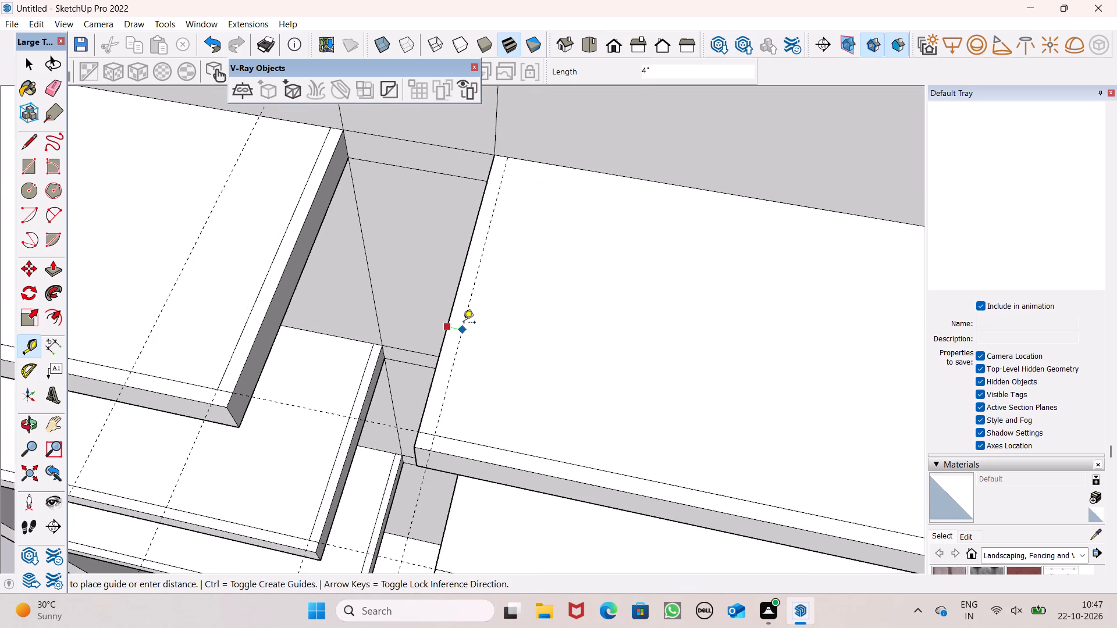
{"action": "key", "text": "4"}
{"action": "key", "text": "shift+quotedbl"}
{"action": "key", "text": "Return"}
Place a guide 4" in from the left side edge of the third balcony slab down in the second column.
{"action": "scroll", "coordinate": [470, 262], "scroll_direction": "down", "scroll_amount": 3}
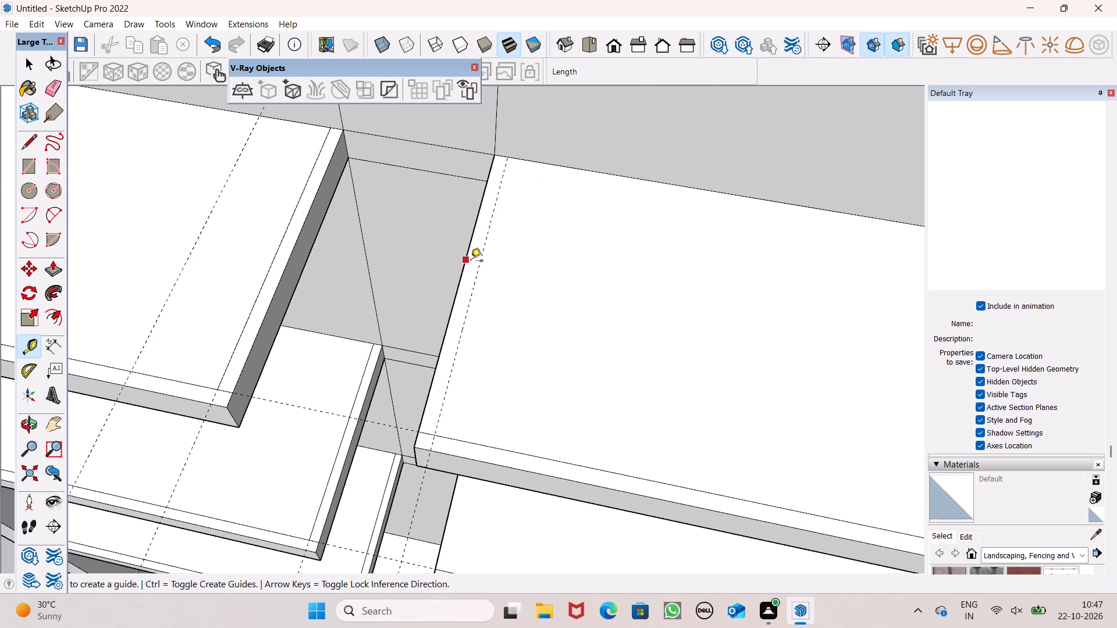
{"action": "scroll", "coordinate": [471, 262], "scroll_direction": "down", "scroll_amount": 4}
{"action": "scroll", "coordinate": [515, 432], "scroll_direction": "up", "scroll_amount": 7}
{"action": "scroll", "coordinate": [442, 390], "scroll_direction": "up", "scroll_amount": 3}
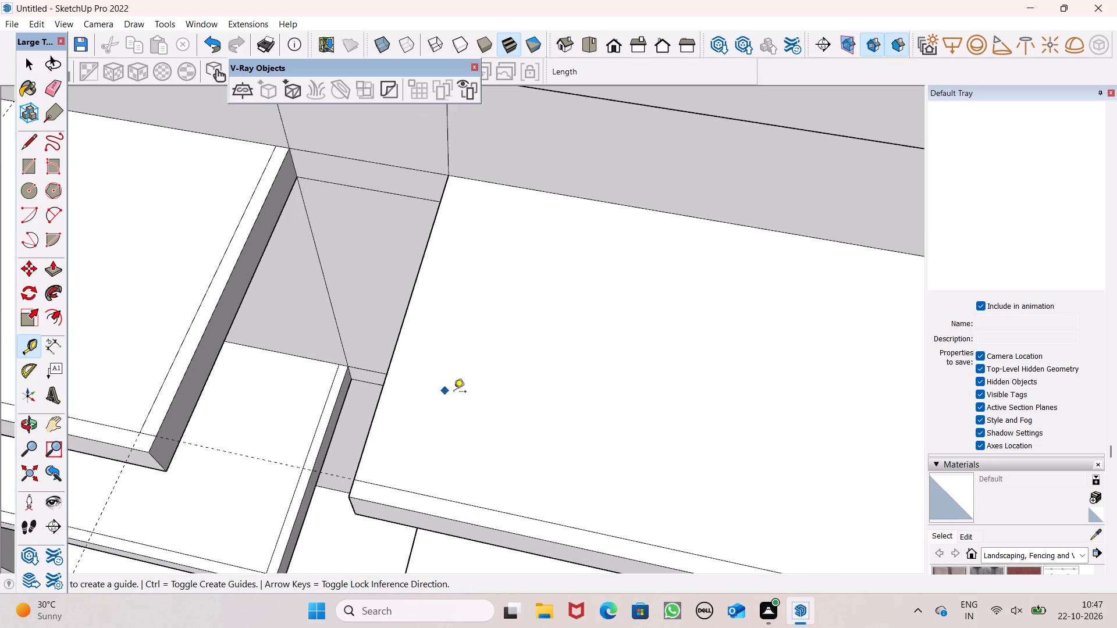
{"action": "scroll", "coordinate": [454, 392], "scroll_direction": "up", "scroll_amount": 1}
{"action": "middle_click_drag", "start_coordinate": [456, 395], "coordinate": [467, 367]}
{"action": "scroll", "coordinate": [466, 364], "scroll_direction": "down", "scroll_amount": 4}
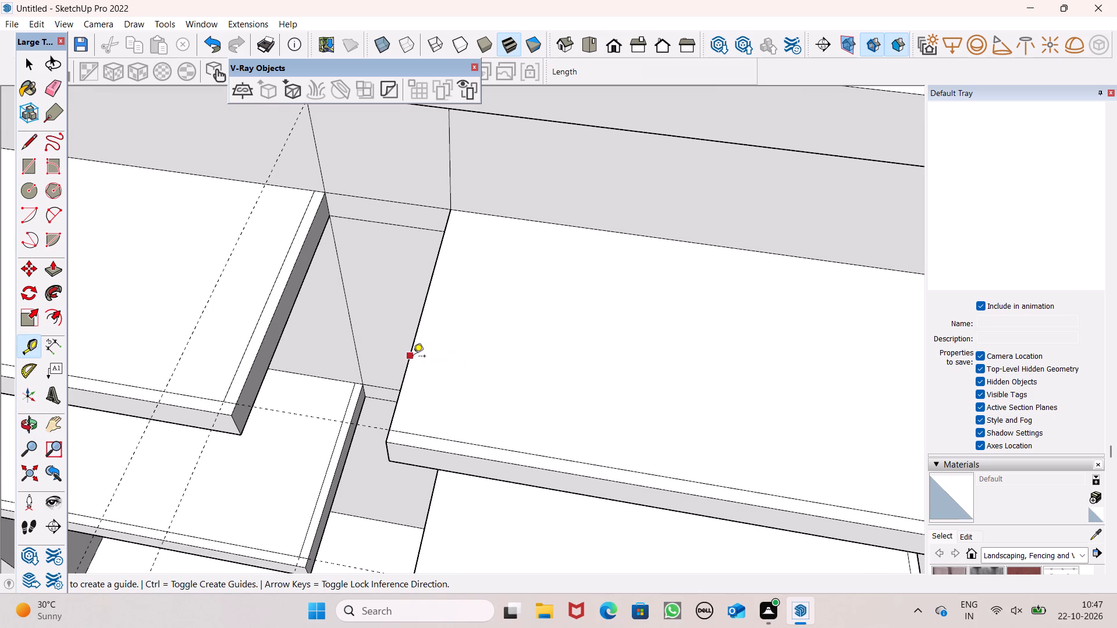
{"action": "left_click", "coordinate": [413, 357]}
{"action": "key", "text": "4"}
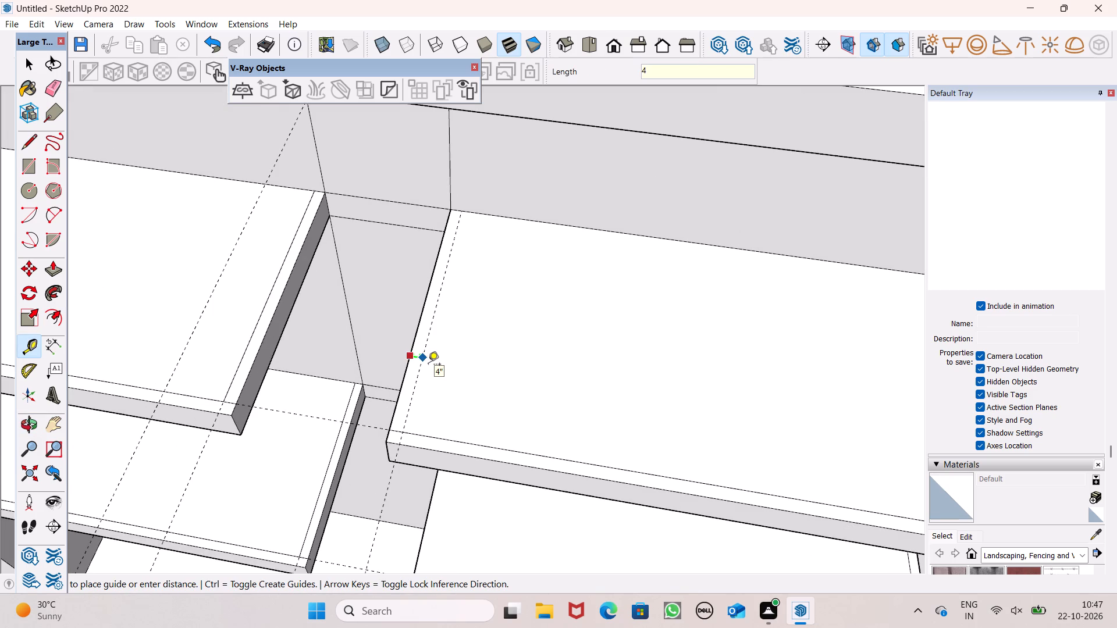
{"action": "key", "text": "shift+quotedbl"}
{"action": "key", "text": "Return"}
Place a guide 4" in from the left side edge of the lowest balcony slab in the second column.
{"action": "scroll", "coordinate": [429, 300], "scroll_direction": "down", "scroll_amount": 6}
{"action": "scroll", "coordinate": [463, 466], "scroll_direction": "up", "scroll_amount": 6}
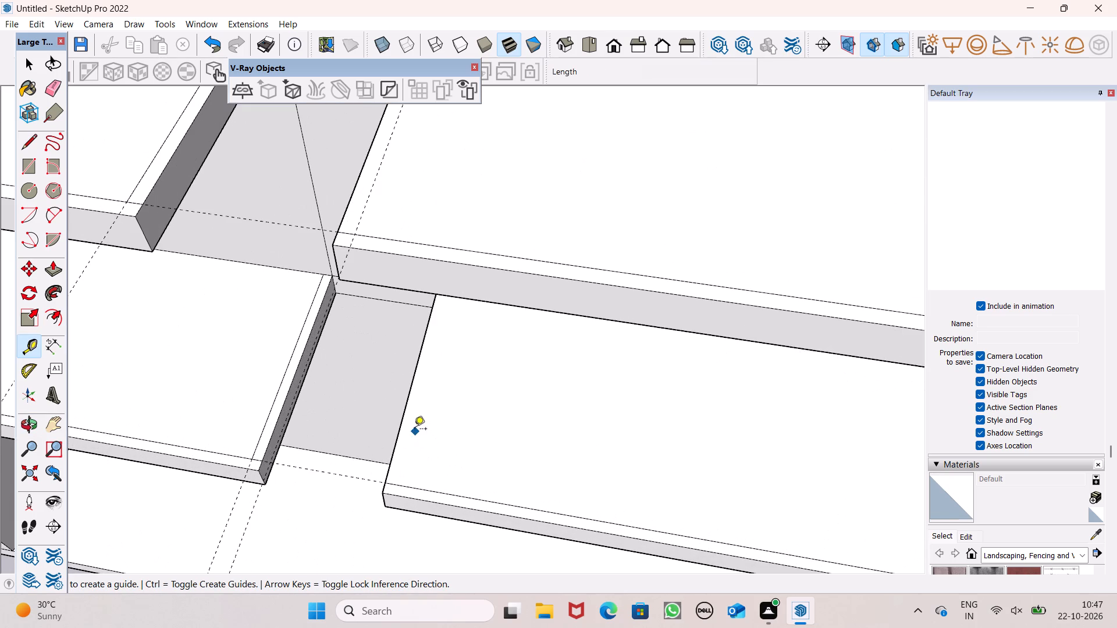
{"action": "middle_click_drag", "start_coordinate": [433, 426], "coordinate": [444, 405]}
{"action": "scroll", "coordinate": [444, 406], "scroll_direction": "up", "scroll_amount": 4}
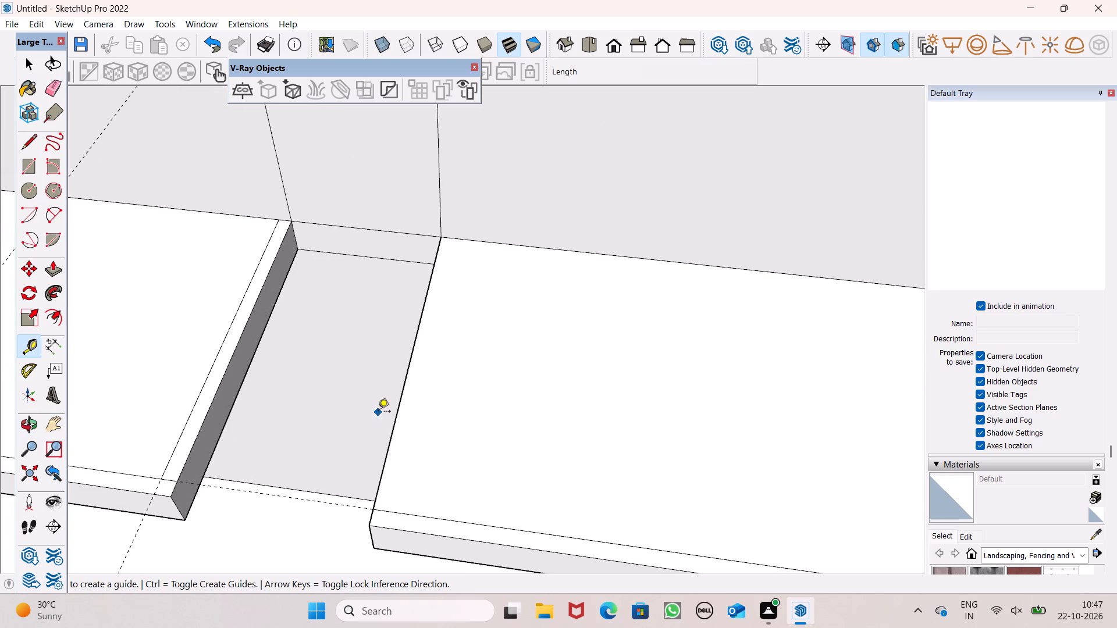
{"action": "left_click", "coordinate": [396, 409]}
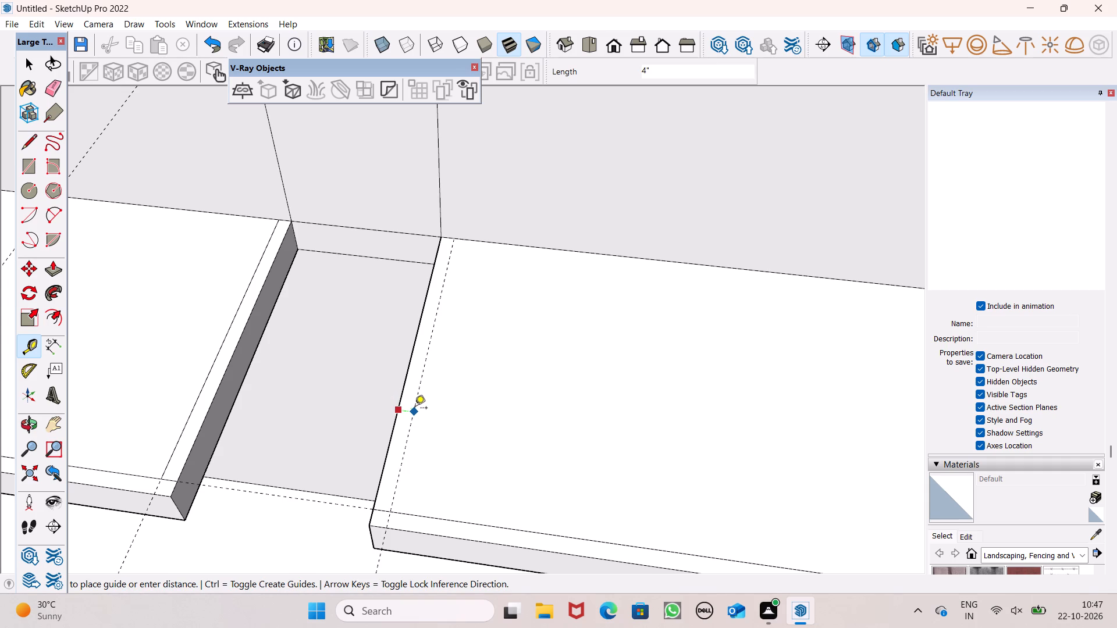
{"action": "key", "text": "4"}
{"action": "key", "text": "shift+quotedbl"}
{"action": "key", "text": "Return"}
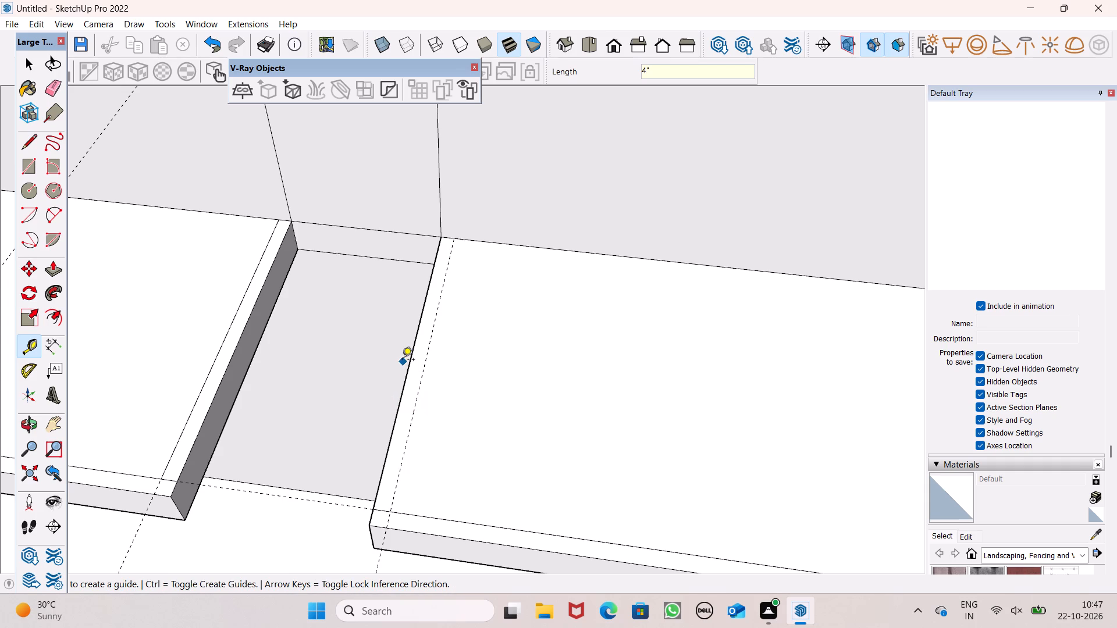
{"action": "key", "text": "space"}
Draw a 7' 7" line along the guide on the lowest second-column slab, from the wall to the inner front line.
{"action": "scroll", "coordinate": [402, 361], "scroll_direction": "down", "scroll_amount": 7}
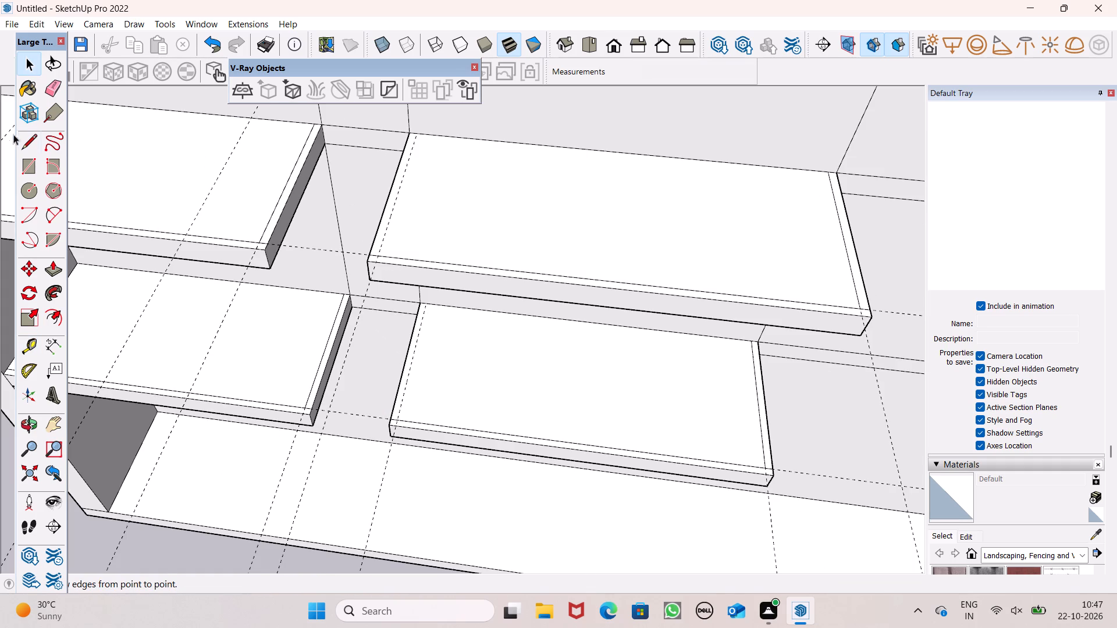
{"action": "left_click", "coordinate": [27, 144]}
{"action": "scroll", "coordinate": [434, 348], "scroll_direction": "up", "scroll_amount": 7}
{"action": "scroll", "coordinate": [418, 300], "scroll_direction": "up", "scroll_amount": 6}
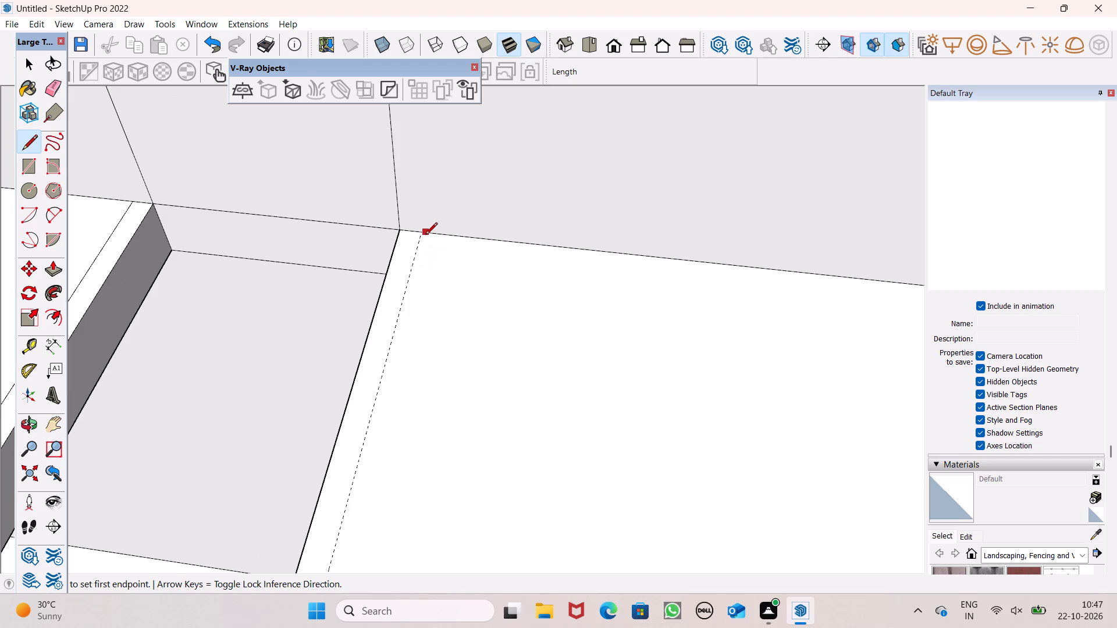
{"action": "left_click", "coordinate": [417, 233]}
{"action": "scroll", "coordinate": [423, 241], "scroll_direction": "down", "scroll_amount": 3}
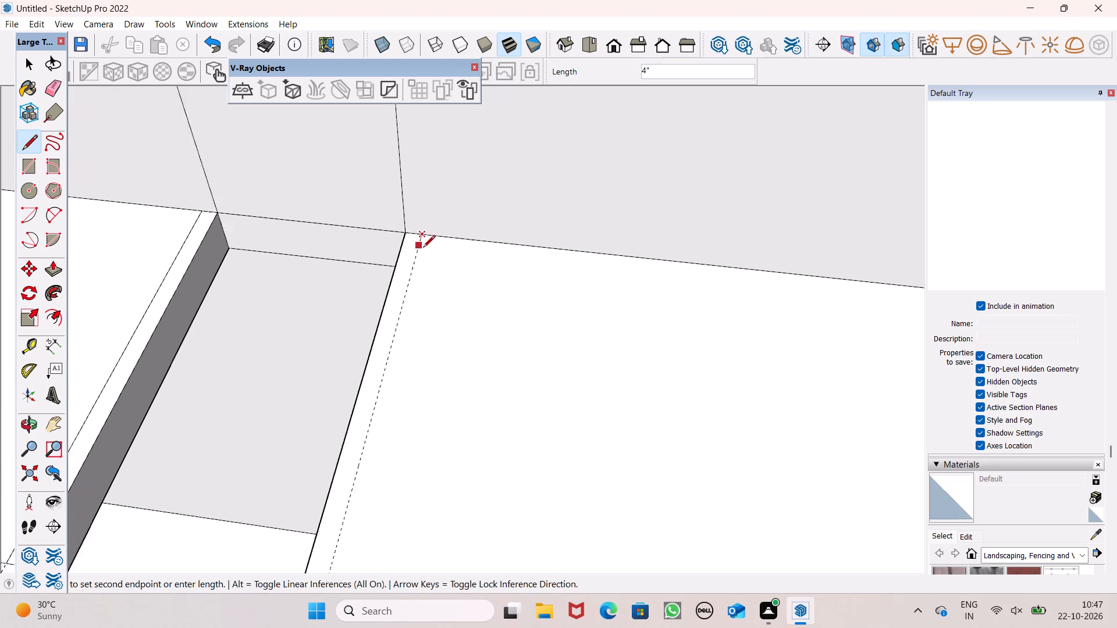
{"action": "scroll", "coordinate": [423, 248], "scroll_direction": "down", "scroll_amount": 2}
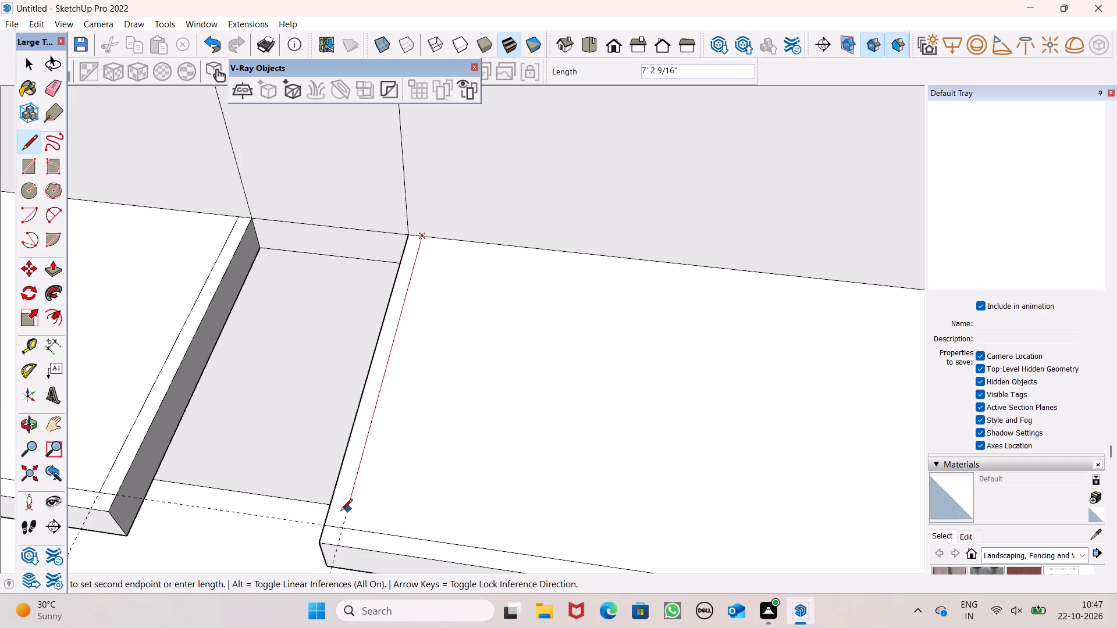
{"action": "left_click", "coordinate": [343, 527]}
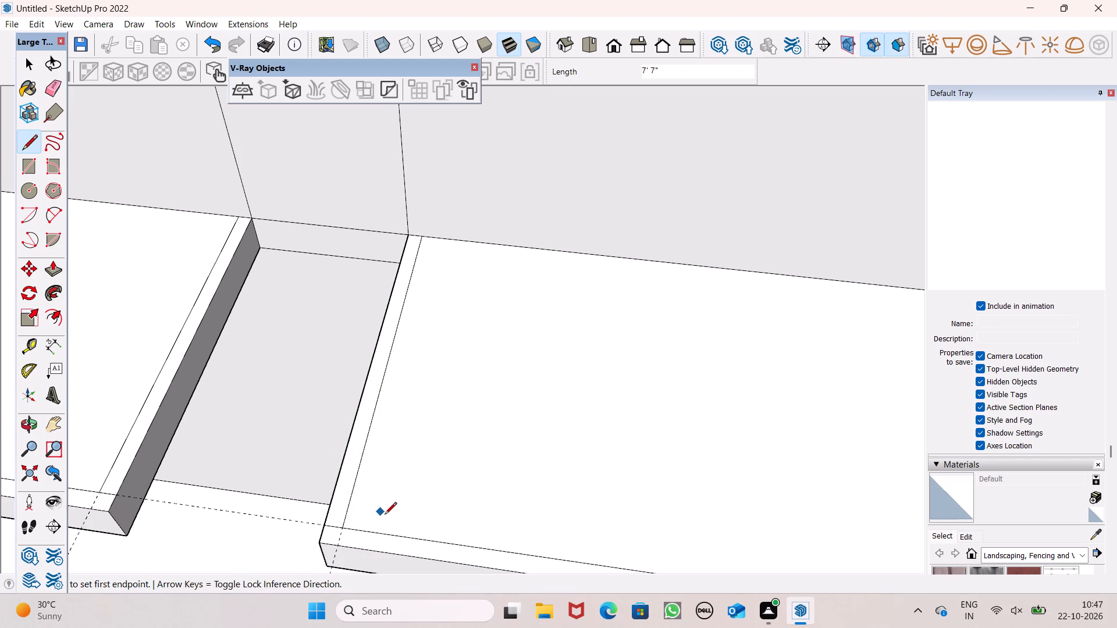
Draw a line along the guide on the third second-column slab down, from the wall to the inner front line.
{"action": "scroll", "coordinate": [395, 529], "scroll_direction": "down", "scroll_amount": 7}
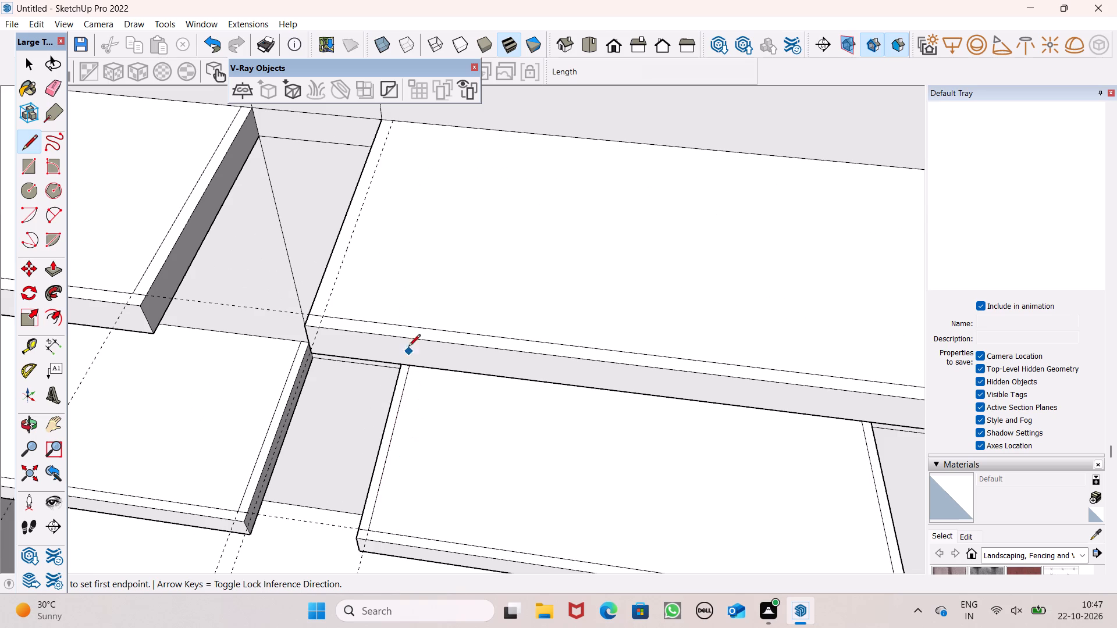
{"action": "left_click", "coordinate": [396, 118]}
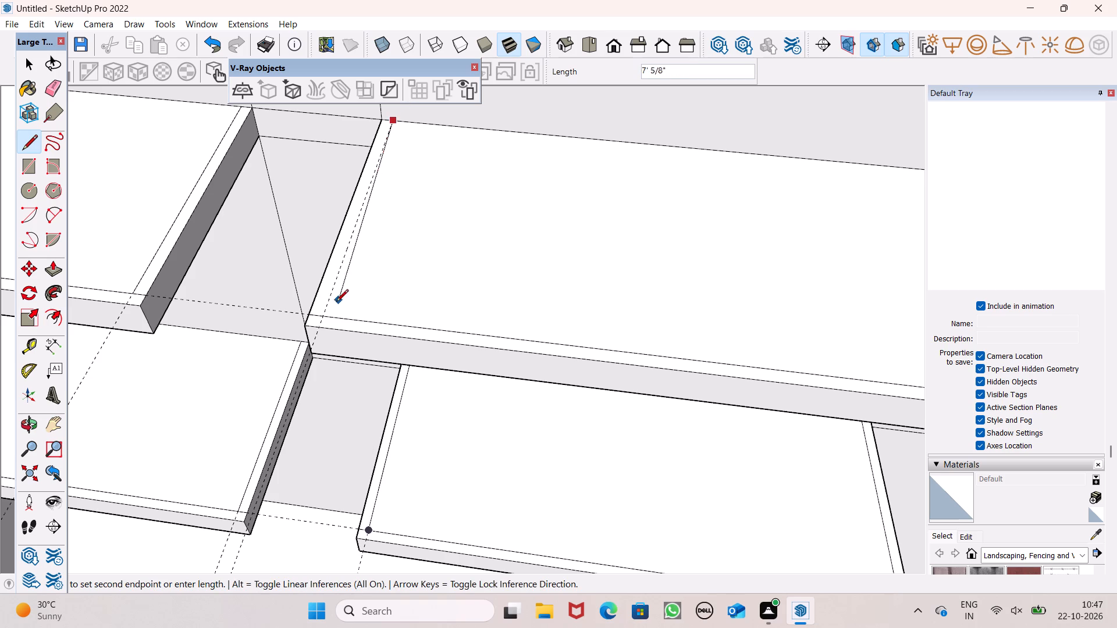
{"action": "left_click", "coordinate": [327, 314]}
Draw a line along the guide on the second-highest second-column slab, from the wall to the inner front line.
{"action": "scroll", "coordinate": [478, 362], "scroll_direction": "down", "scroll_amount": 2}
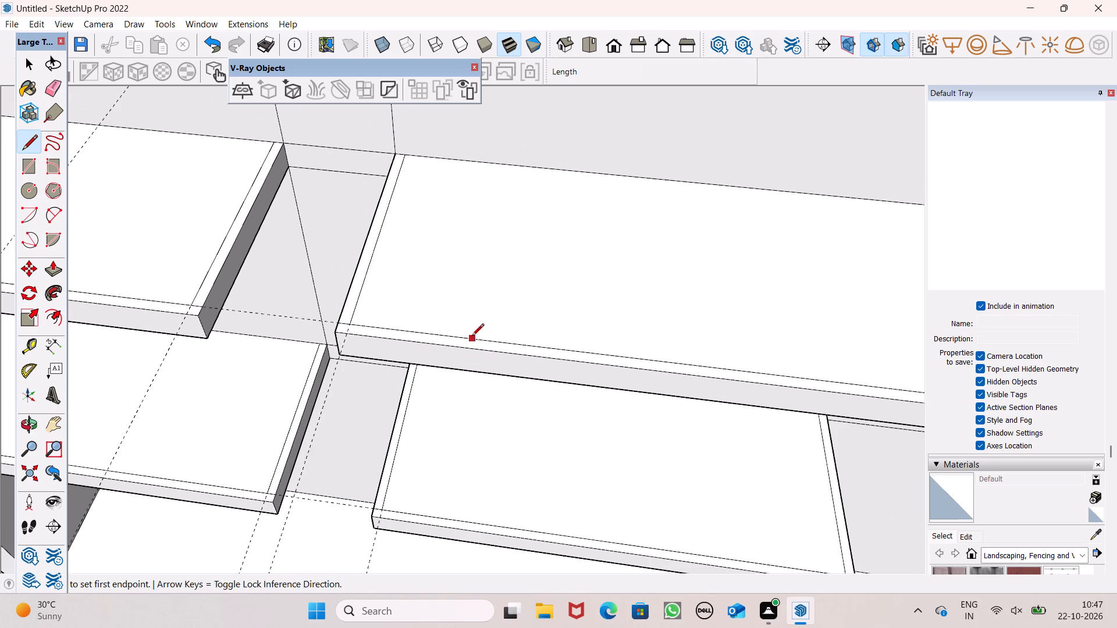
{"action": "scroll", "coordinate": [466, 349], "scroll_direction": "down", "scroll_amount": 4}
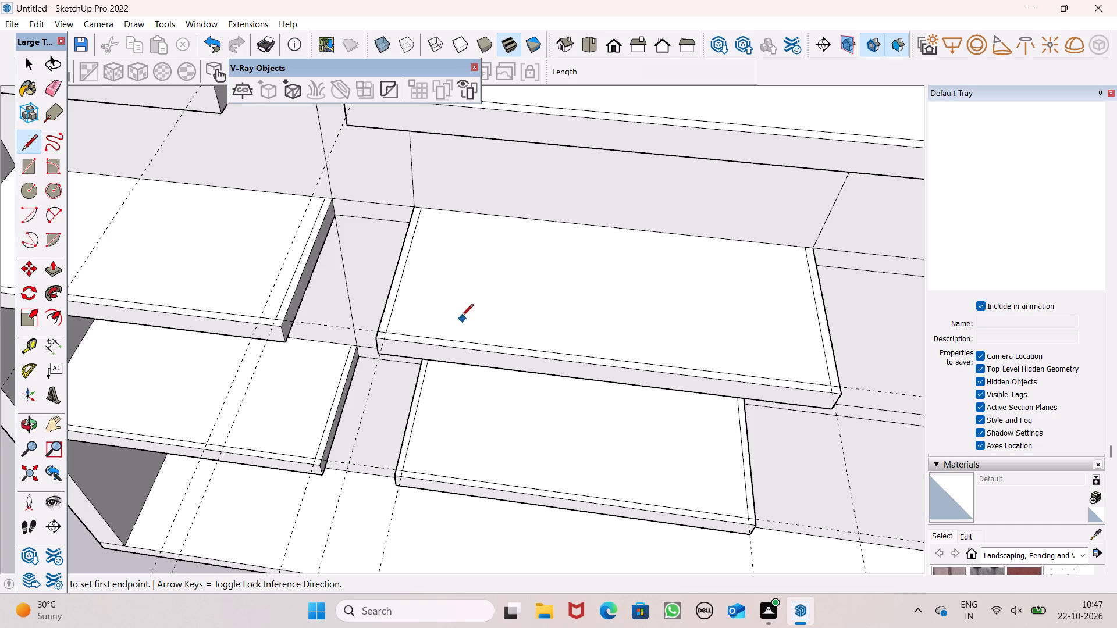
{"action": "scroll", "coordinate": [457, 310], "scroll_direction": "down", "scroll_amount": 8}
{"action": "scroll", "coordinate": [425, 202], "scroll_direction": "up", "scroll_amount": 7}
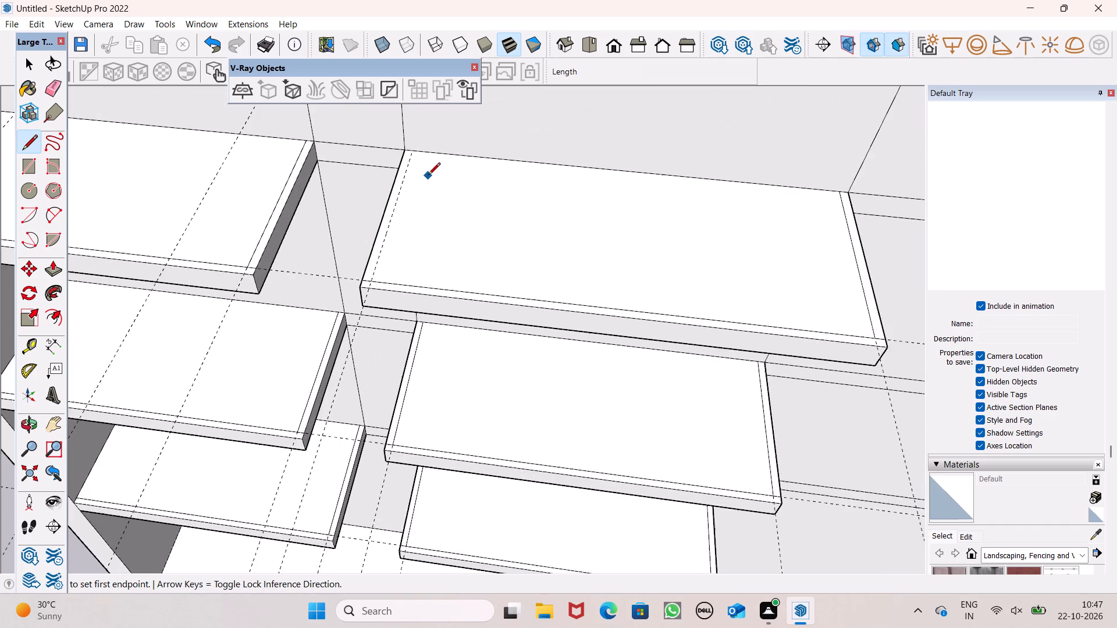
{"action": "scroll", "coordinate": [422, 163], "scroll_direction": "up", "scroll_amount": 6}
{"action": "left_click", "coordinate": [405, 140]}
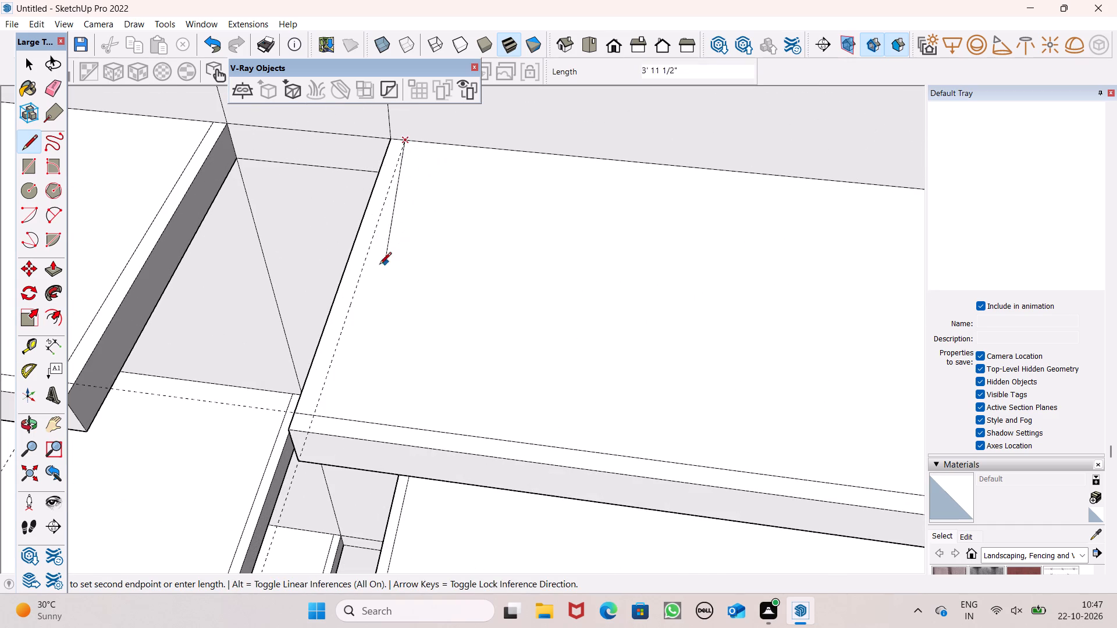
{"action": "left_click", "coordinate": [319, 408]}
Draw a 7' 7" line along the guide on the top second-column slab, from the wall to the inner front line.
{"action": "scroll", "coordinate": [318, 444], "scroll_direction": "down", "scroll_amount": 7}
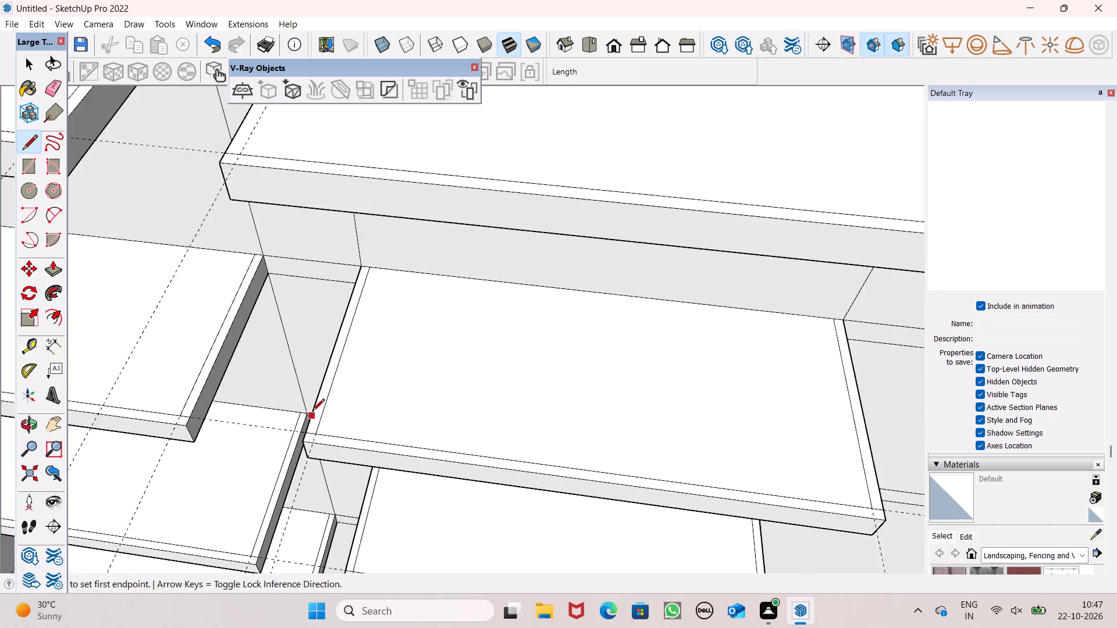
{"action": "scroll", "coordinate": [312, 420], "scroll_direction": "down", "scroll_amount": 7}
{"action": "middle_click_drag", "start_coordinate": [356, 297], "coordinate": [455, 288]}
{"action": "scroll", "coordinate": [399, 267], "scroll_direction": "up", "scroll_amount": 2}
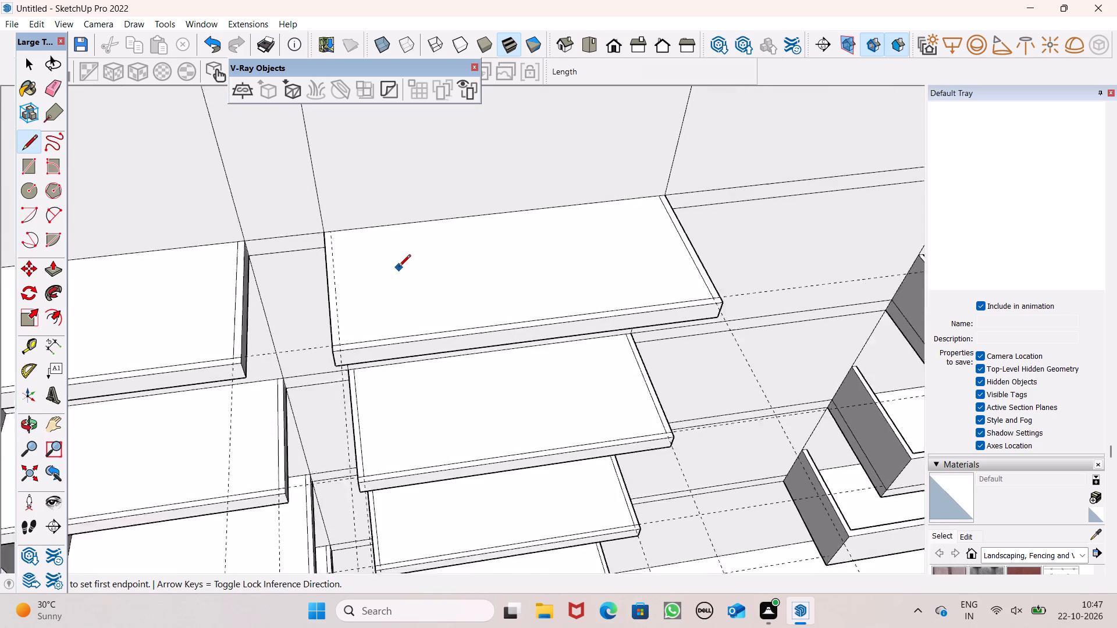
{"action": "scroll", "coordinate": [399, 267], "scroll_direction": "up", "scroll_amount": 4}
{"action": "left_click", "coordinate": [290, 206]}
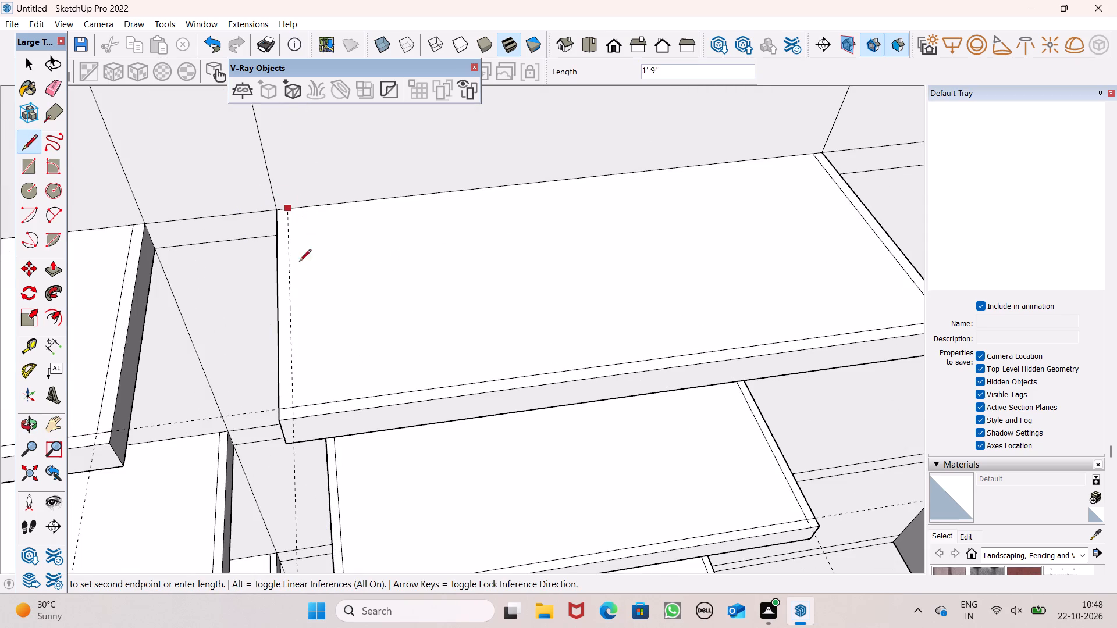
{"action": "left_click", "coordinate": [291, 403]}
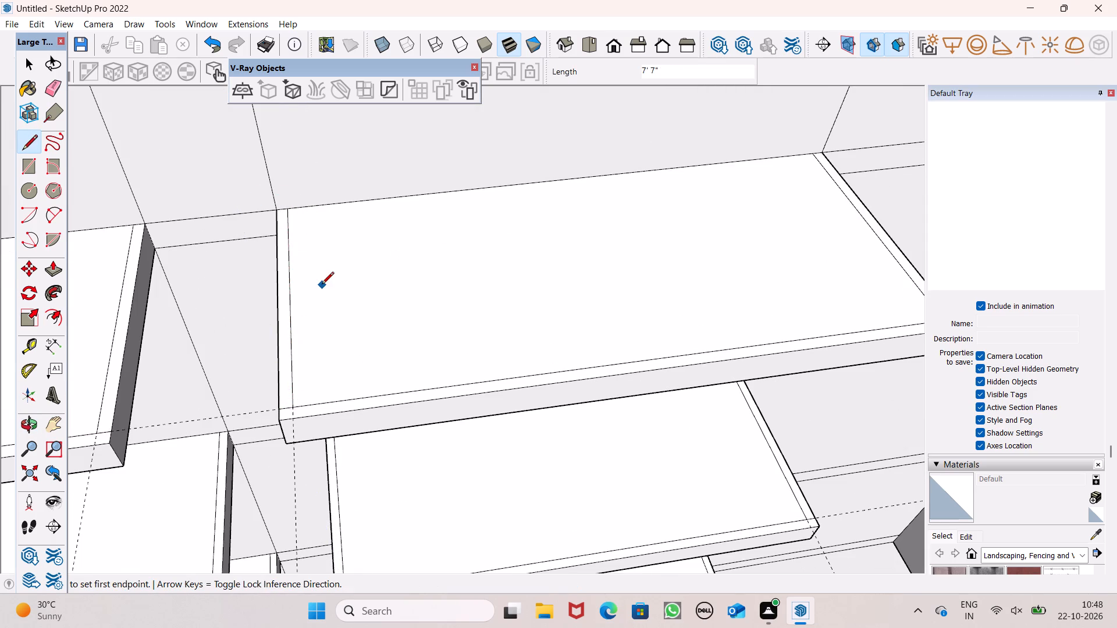
{"action": "scroll", "coordinate": [322, 285], "scroll_direction": "down", "scroll_amount": 6}
{"action": "key", "text": "space"}
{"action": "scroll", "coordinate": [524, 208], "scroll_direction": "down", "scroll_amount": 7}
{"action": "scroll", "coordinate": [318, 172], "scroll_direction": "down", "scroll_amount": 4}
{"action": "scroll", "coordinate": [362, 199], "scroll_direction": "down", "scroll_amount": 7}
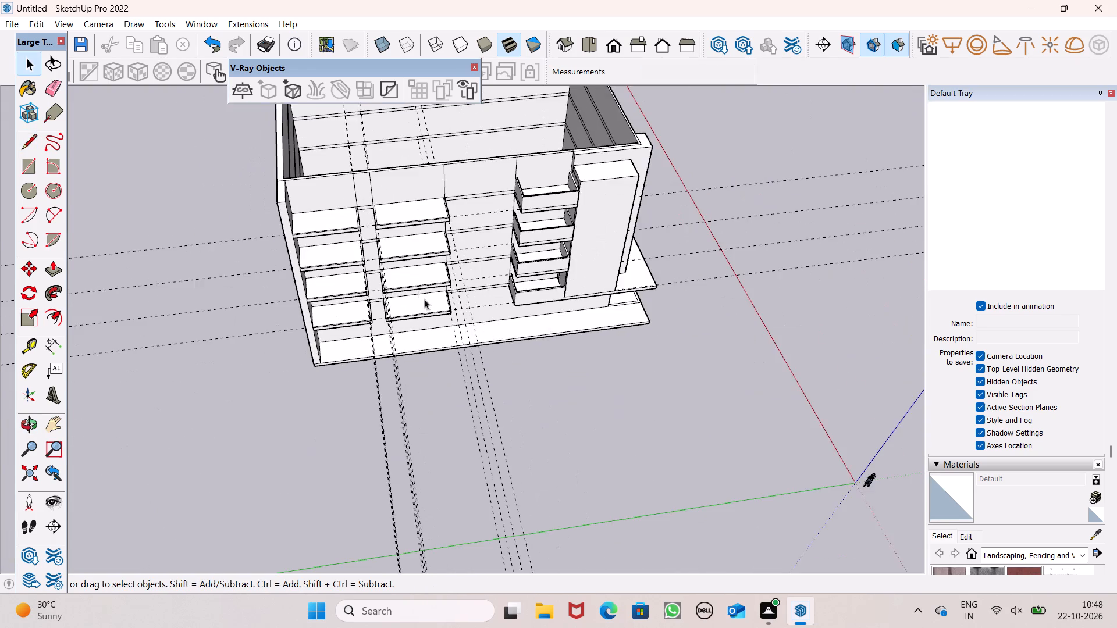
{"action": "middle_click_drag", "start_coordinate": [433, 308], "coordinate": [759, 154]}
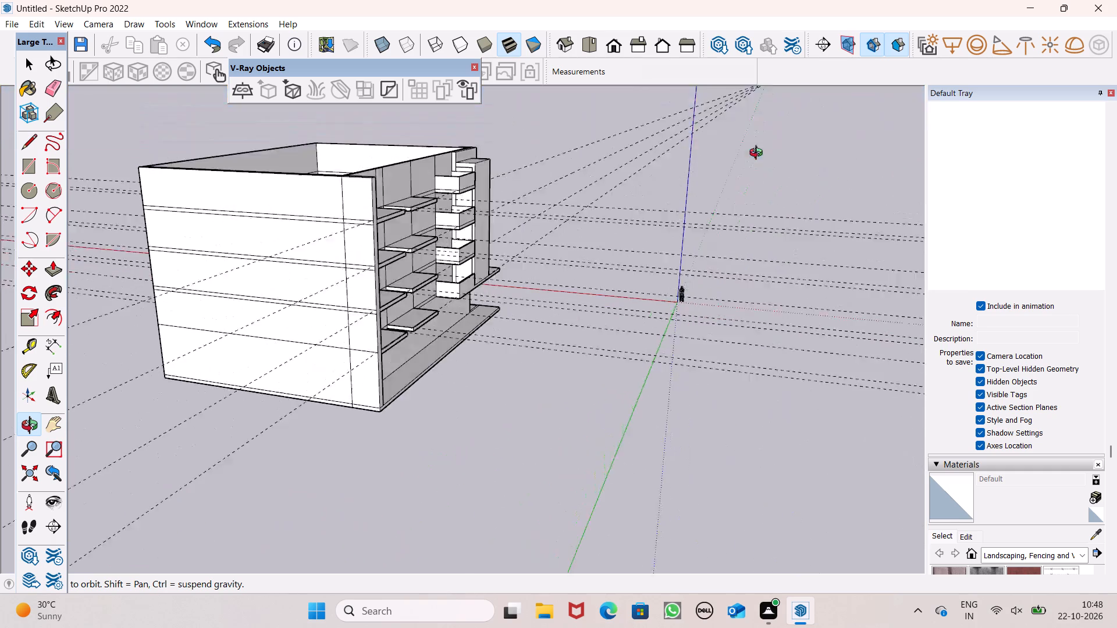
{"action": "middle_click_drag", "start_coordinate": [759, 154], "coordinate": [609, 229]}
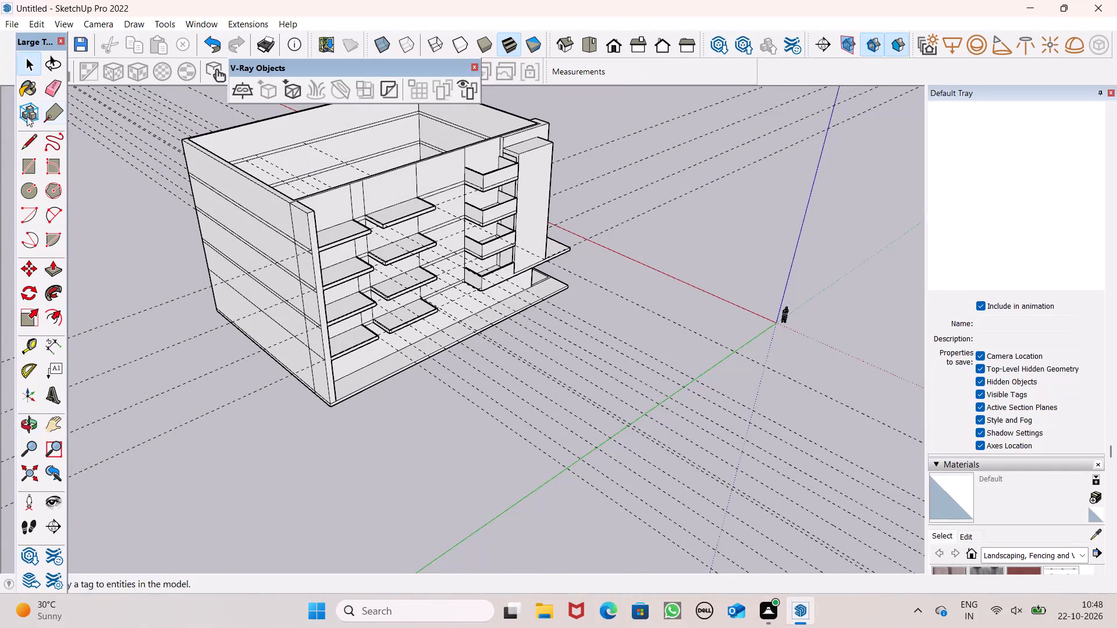
Erase all the dashed construction guides running across and around the building model.
{"action": "left_click_drag", "start_coordinate": [55, 83], "coordinate": [61, 85]}
{"action": "left_click_drag", "start_coordinate": [152, 300], "coordinate": [212, 444]}
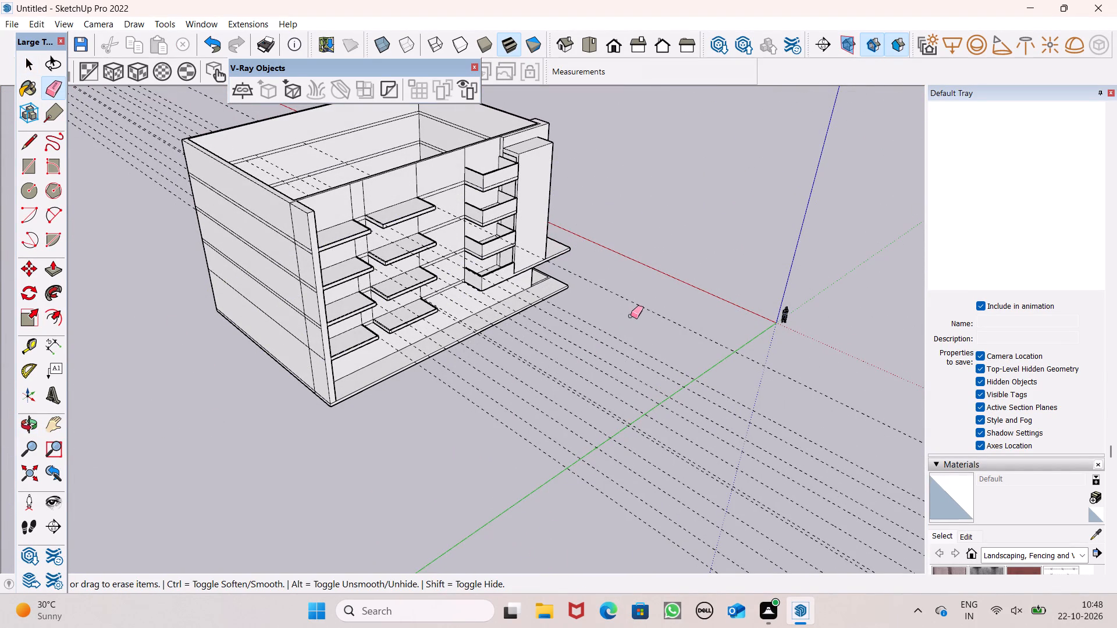
{"action": "left_click_drag", "start_coordinate": [640, 304], "coordinate": [513, 440]}
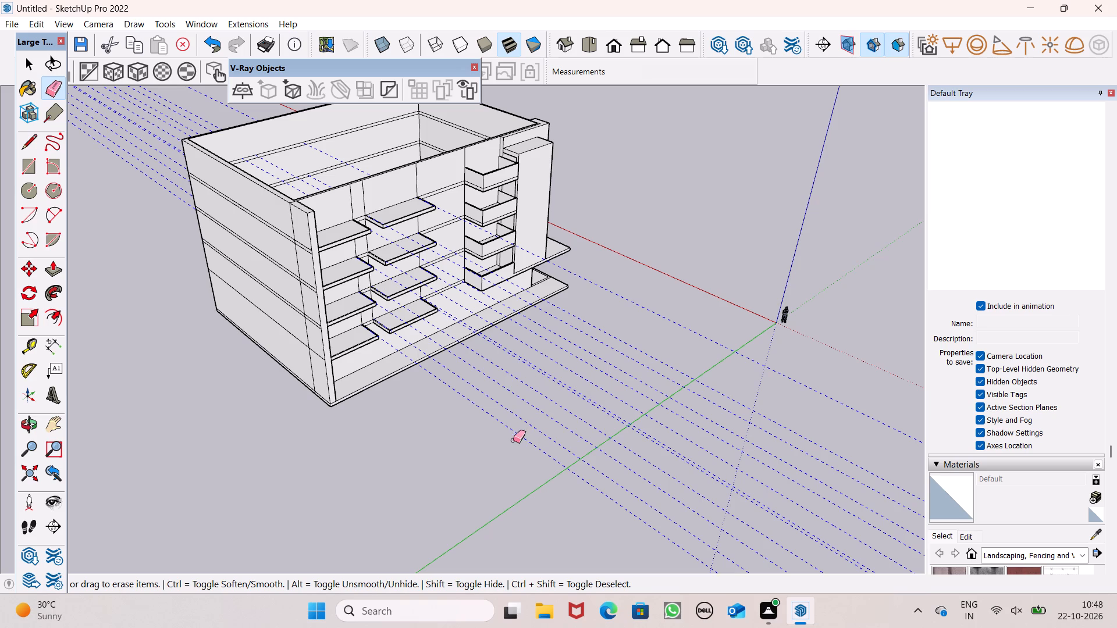
{"action": "left_click_drag", "start_coordinate": [513, 440], "coordinate": [508, 439]}
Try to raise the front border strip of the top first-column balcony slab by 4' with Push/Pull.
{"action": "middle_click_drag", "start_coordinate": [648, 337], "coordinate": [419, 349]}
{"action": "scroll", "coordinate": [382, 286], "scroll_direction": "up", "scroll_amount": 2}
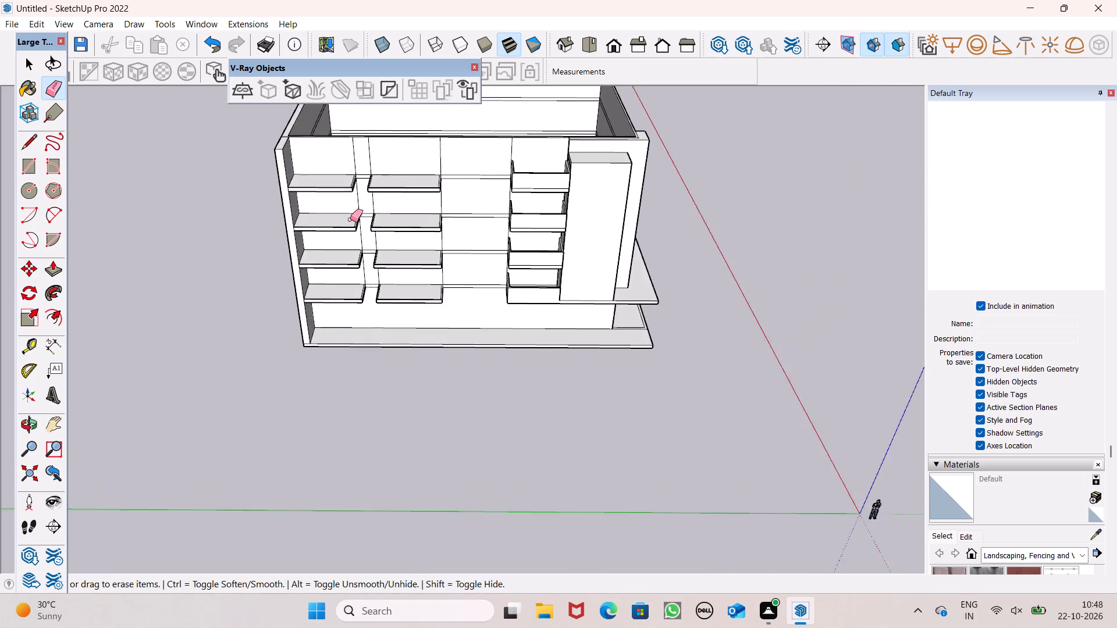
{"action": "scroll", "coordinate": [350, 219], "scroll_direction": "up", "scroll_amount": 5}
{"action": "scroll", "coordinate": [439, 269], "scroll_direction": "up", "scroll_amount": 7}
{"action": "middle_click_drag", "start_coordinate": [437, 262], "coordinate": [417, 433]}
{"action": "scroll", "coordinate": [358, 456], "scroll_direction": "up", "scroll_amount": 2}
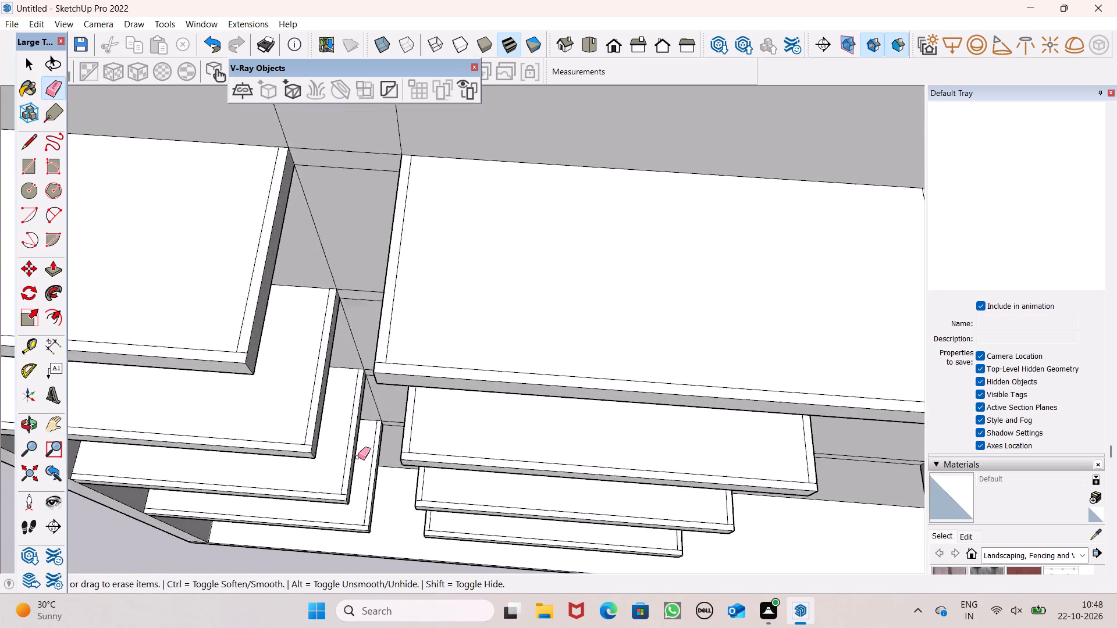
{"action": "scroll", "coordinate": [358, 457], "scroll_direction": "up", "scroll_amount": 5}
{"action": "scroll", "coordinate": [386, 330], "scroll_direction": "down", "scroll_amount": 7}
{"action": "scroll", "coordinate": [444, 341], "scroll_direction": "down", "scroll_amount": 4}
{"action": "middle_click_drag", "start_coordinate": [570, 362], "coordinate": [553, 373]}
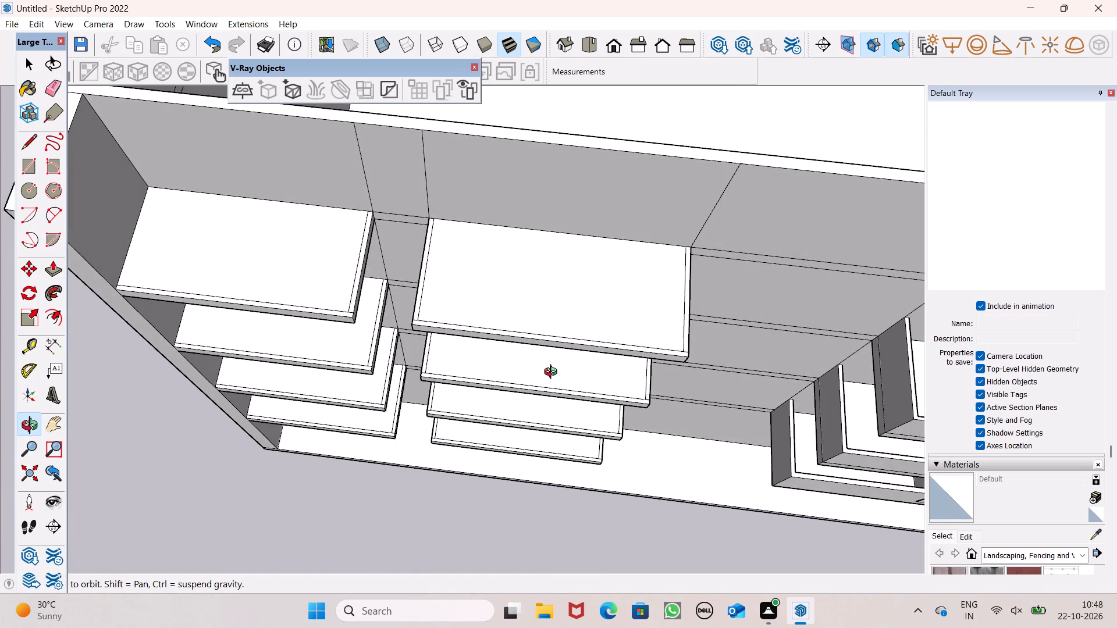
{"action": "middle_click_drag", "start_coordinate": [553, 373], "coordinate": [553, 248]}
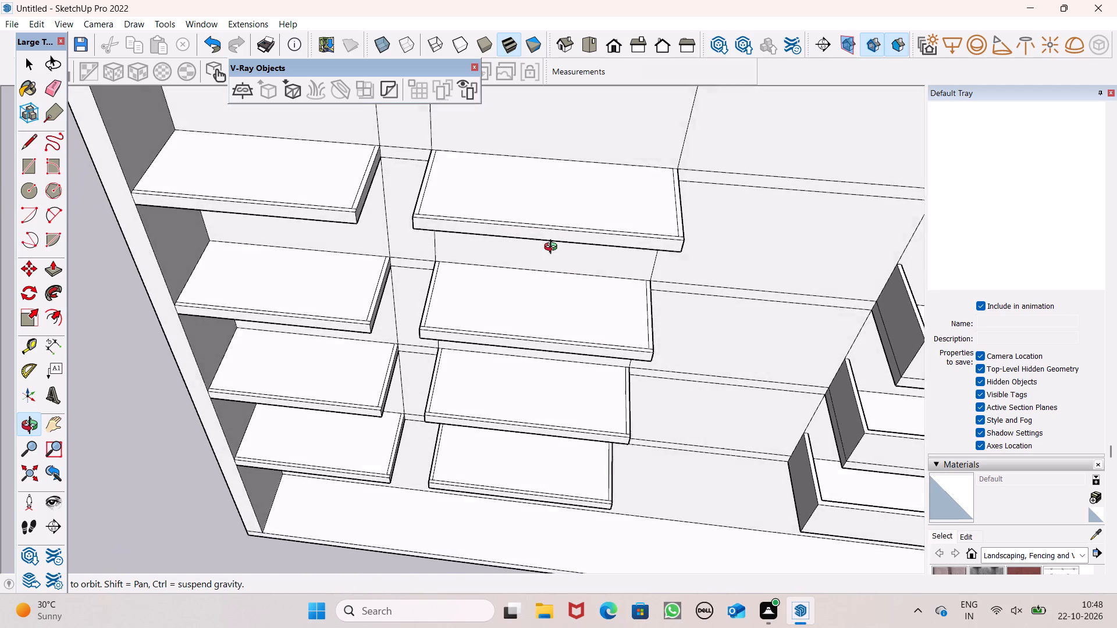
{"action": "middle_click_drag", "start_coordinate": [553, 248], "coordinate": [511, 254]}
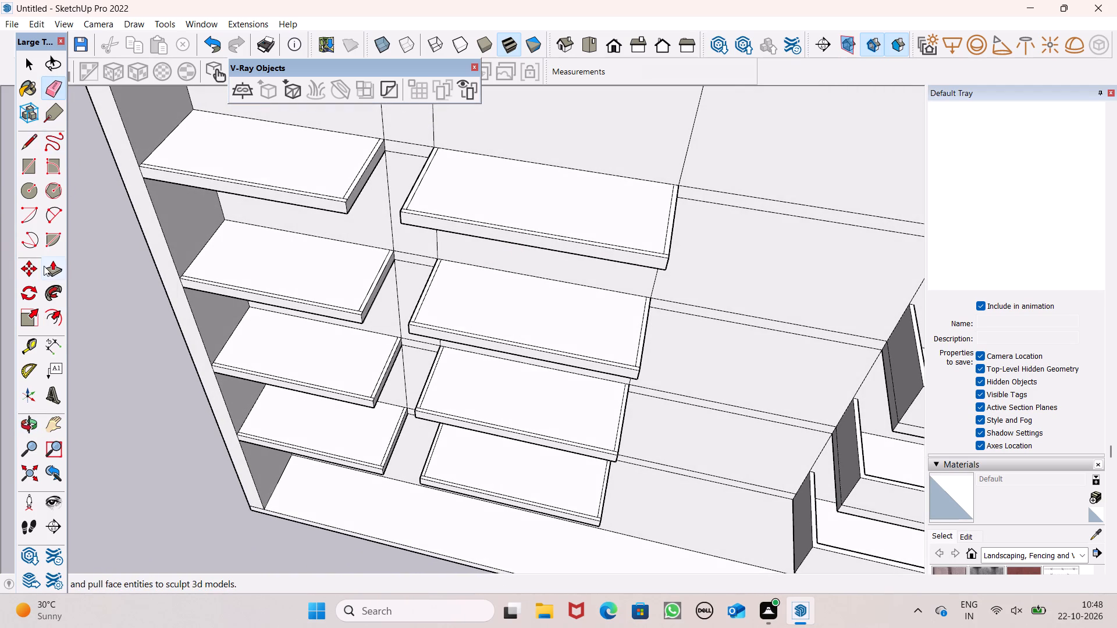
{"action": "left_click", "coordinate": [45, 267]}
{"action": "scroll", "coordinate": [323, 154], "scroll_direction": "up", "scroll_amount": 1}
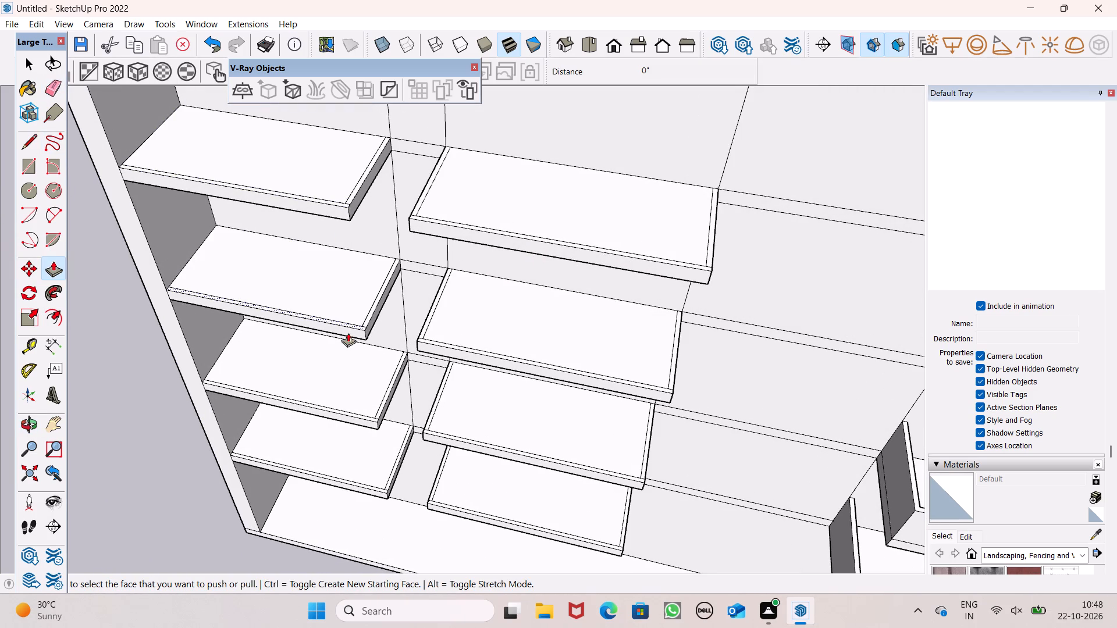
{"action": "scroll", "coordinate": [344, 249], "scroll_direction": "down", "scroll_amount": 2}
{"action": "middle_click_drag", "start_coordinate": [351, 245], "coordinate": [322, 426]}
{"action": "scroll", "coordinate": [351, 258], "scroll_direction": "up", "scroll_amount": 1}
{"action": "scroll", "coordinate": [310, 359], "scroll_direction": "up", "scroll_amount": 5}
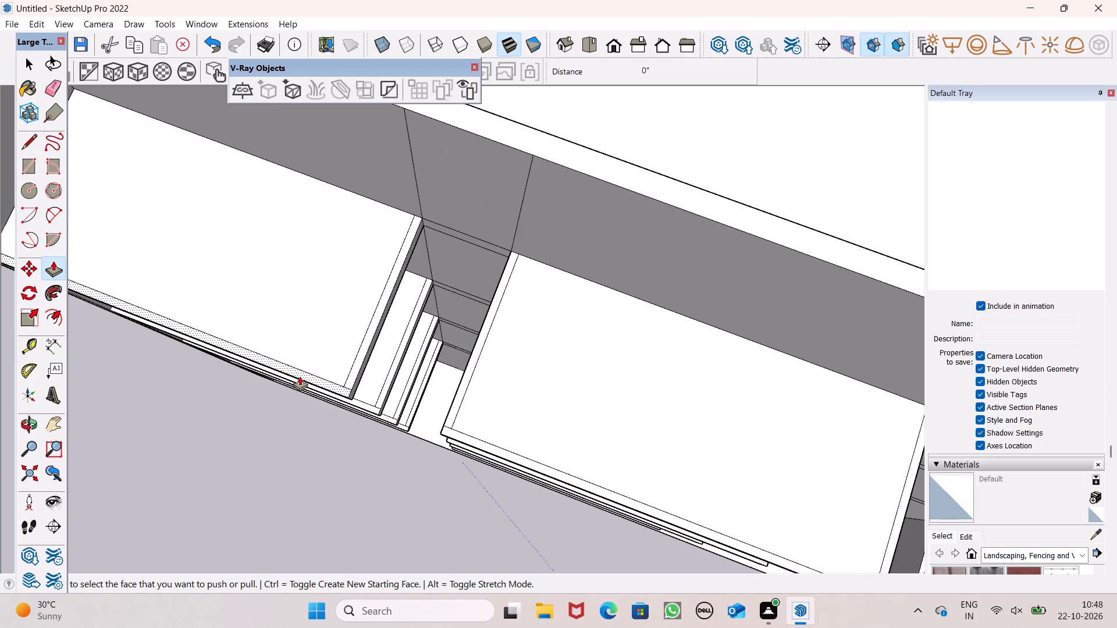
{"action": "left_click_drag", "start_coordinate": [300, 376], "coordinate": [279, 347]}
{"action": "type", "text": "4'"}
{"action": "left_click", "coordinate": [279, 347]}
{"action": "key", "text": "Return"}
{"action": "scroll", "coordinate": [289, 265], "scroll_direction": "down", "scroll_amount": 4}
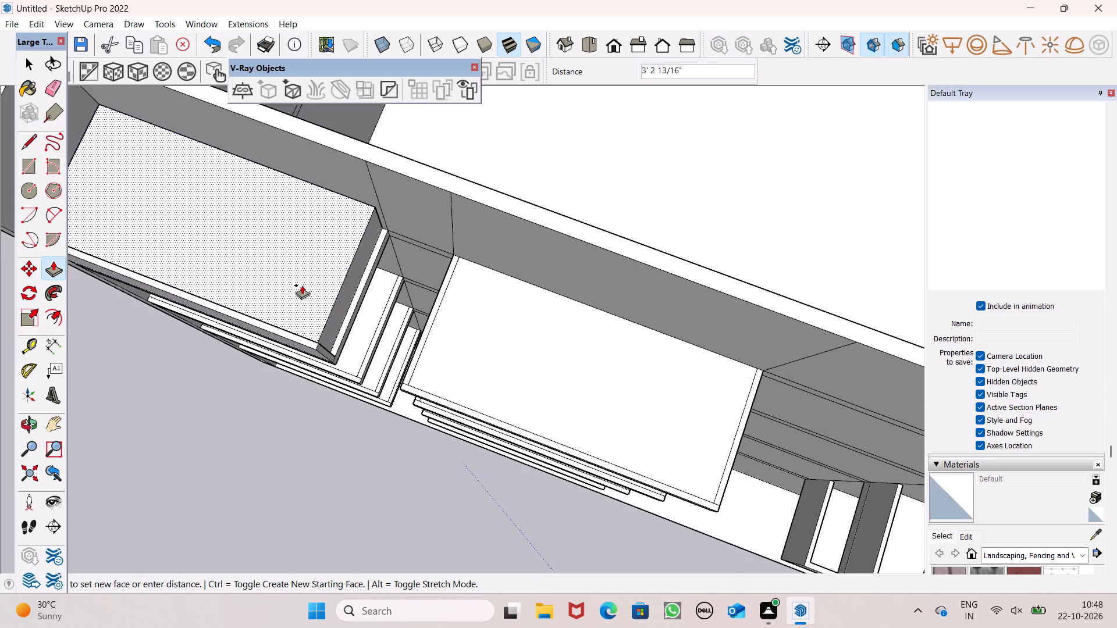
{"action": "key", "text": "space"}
Measure the height of the raised front strip on the top first-column slab with the Dimension tool.
{"action": "middle_click_drag", "start_coordinate": [420, 299], "coordinate": [496, 13]}
{"action": "scroll", "coordinate": [463, 201], "scroll_direction": "down", "scroll_amount": 5}
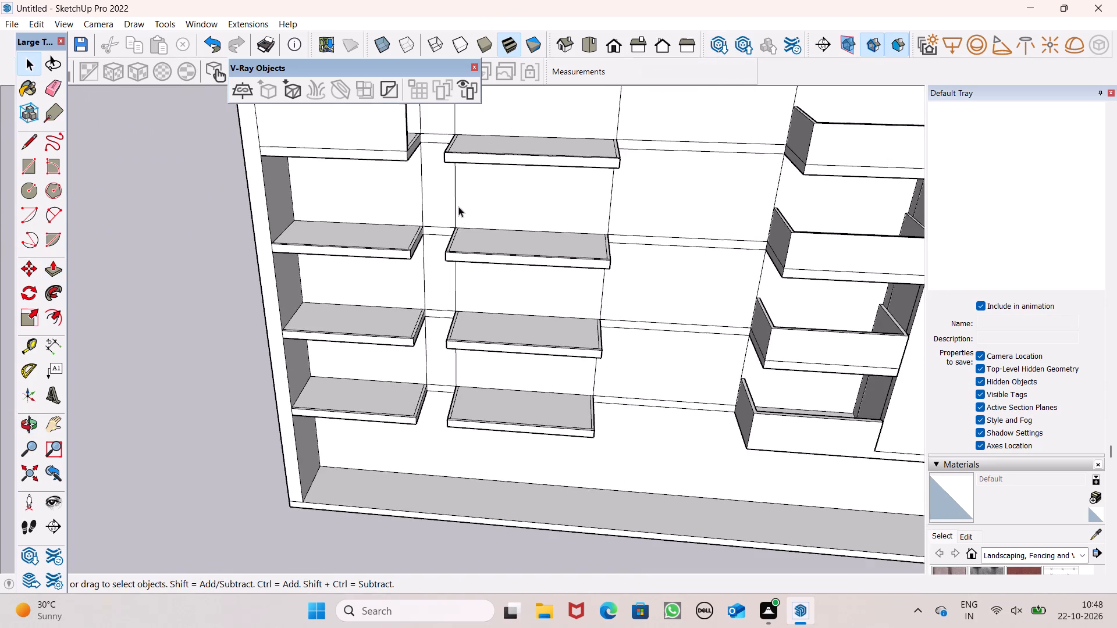
{"action": "middle_click_drag", "start_coordinate": [461, 214], "coordinate": [387, 240]}
{"action": "scroll", "coordinate": [386, 230], "scroll_direction": "down", "scroll_amount": 6}
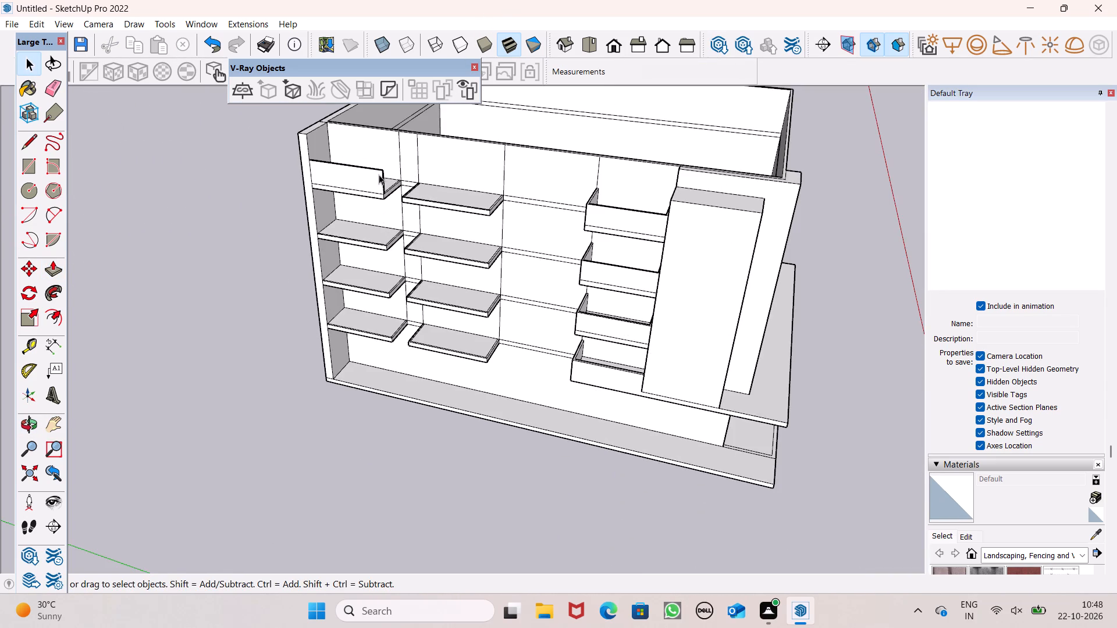
{"action": "scroll", "coordinate": [379, 179], "scroll_direction": "down", "scroll_amount": 3}
{"action": "middle_click_drag", "start_coordinate": [432, 215], "coordinate": [471, 163]}
{"action": "scroll", "coordinate": [418, 277], "scroll_direction": "down", "scroll_amount": 4}
{"action": "scroll", "coordinate": [337, 162], "scroll_direction": "up", "scroll_amount": 4}
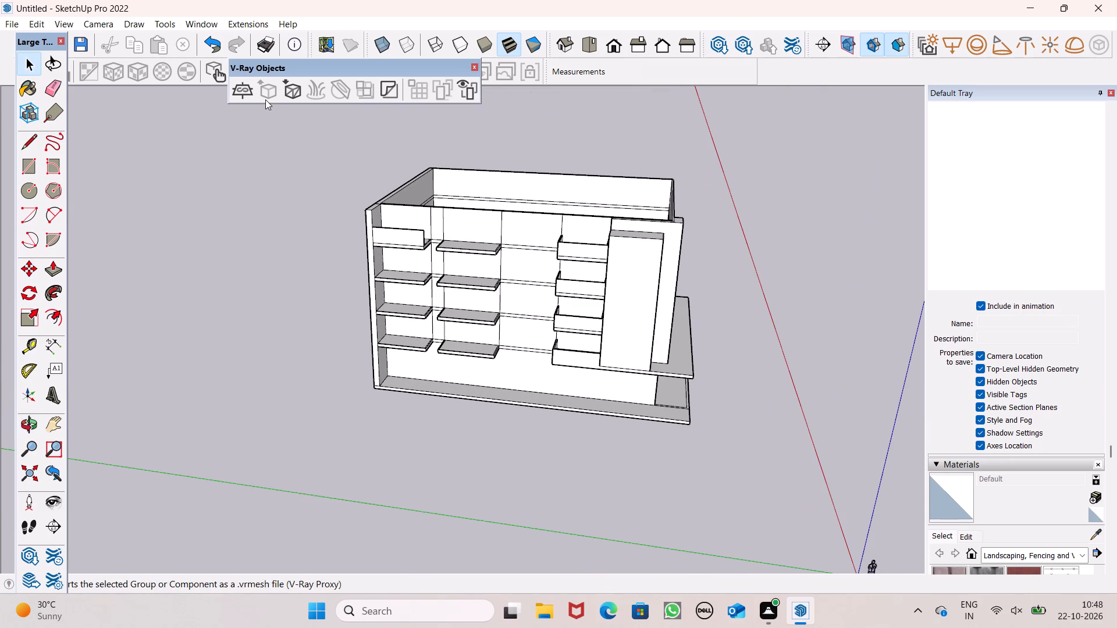
{"action": "scroll", "coordinate": [265, 99], "scroll_direction": "up", "scroll_amount": 1}
{"action": "scroll", "coordinate": [347, 208], "scroll_direction": "up", "scroll_amount": 7}
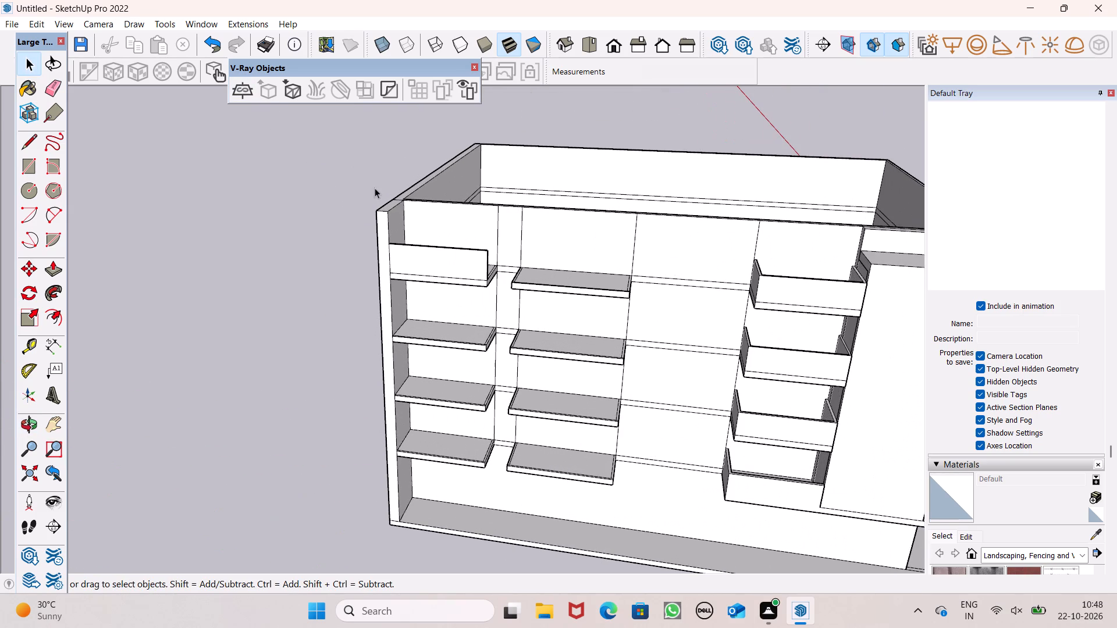
{"action": "scroll", "coordinate": [460, 213], "scroll_direction": "up", "scroll_amount": 4}
{"action": "middle_click_drag", "start_coordinate": [492, 247], "coordinate": [547, 203]}
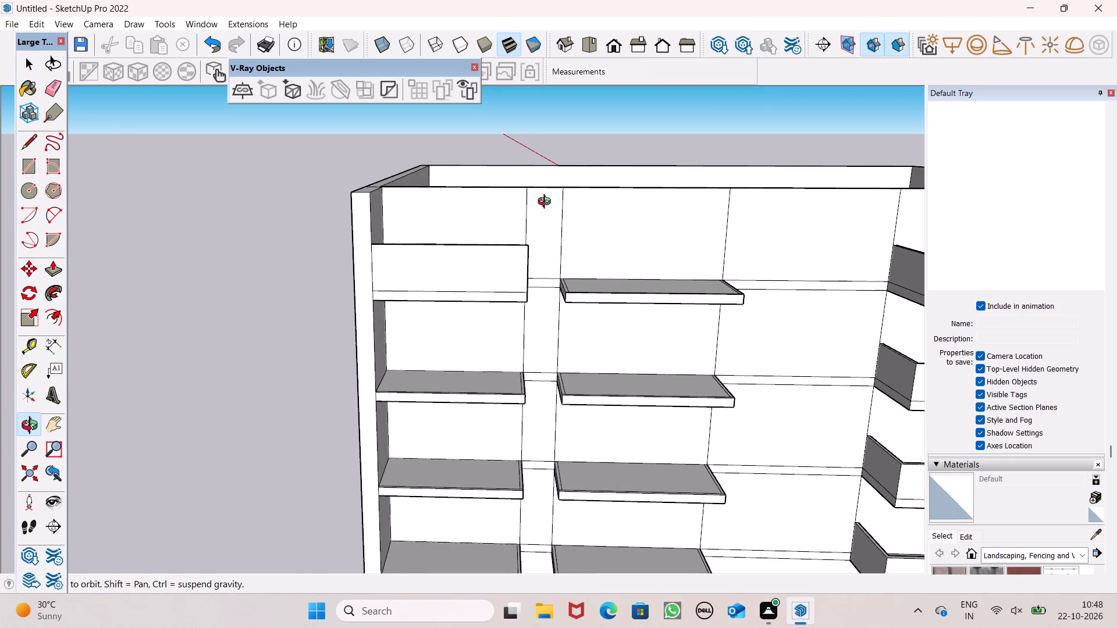
{"action": "middle_click_drag", "start_coordinate": [547, 203], "coordinate": [354, 295]}
{"action": "middle_click_drag", "start_coordinate": [354, 295], "coordinate": [393, 201]}
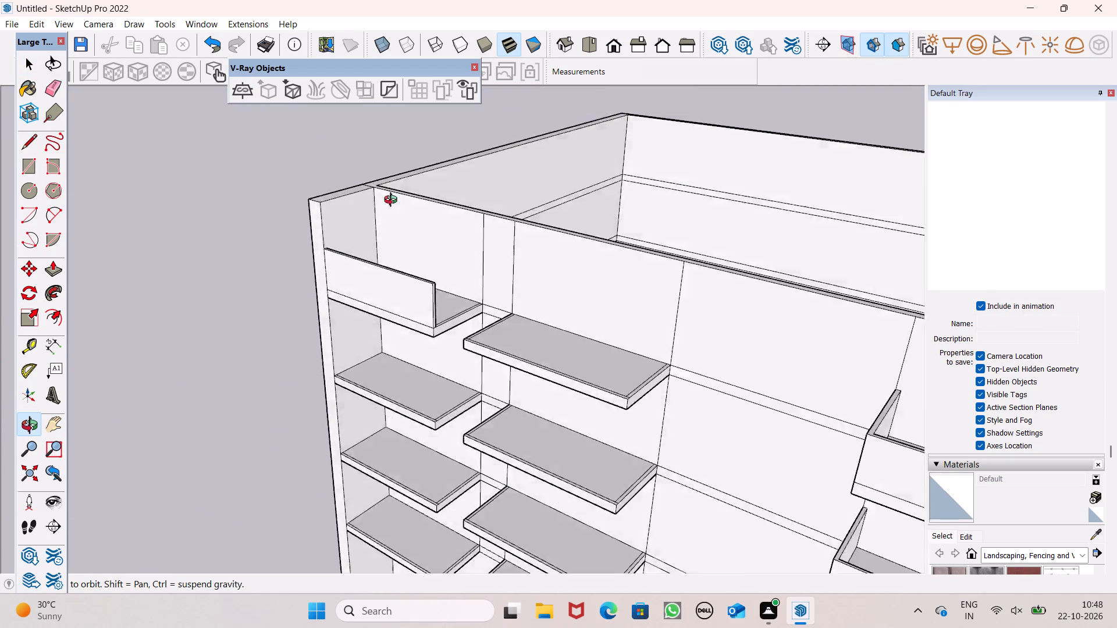
{"action": "middle_click_drag", "start_coordinate": [393, 201], "coordinate": [479, 131]}
{"action": "scroll", "coordinate": [439, 188], "scroll_direction": "up", "scroll_amount": 6}
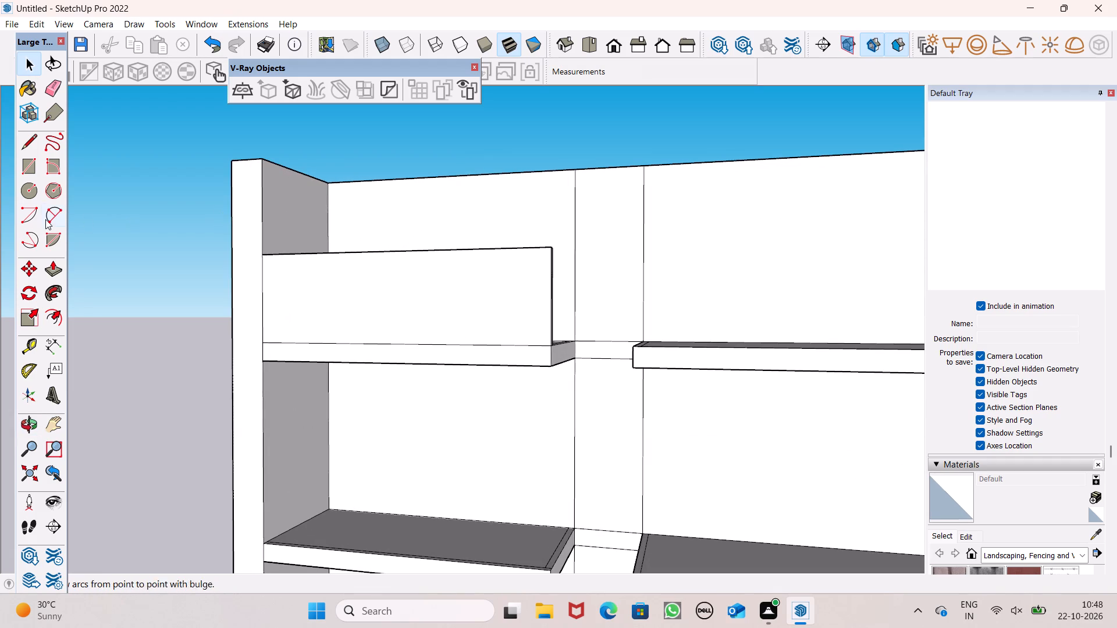
{"action": "left_click", "coordinate": [48, 355]}
{"action": "scroll", "coordinate": [237, 227], "scroll_direction": "up", "scroll_amount": 5}
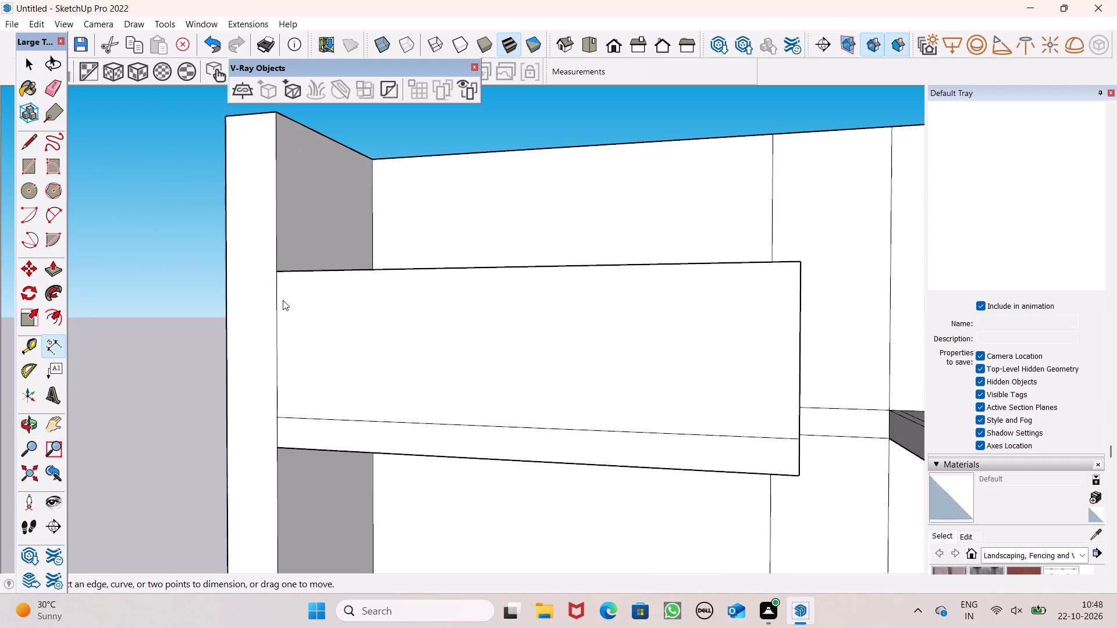
{"action": "left_click", "coordinate": [283, 276]}
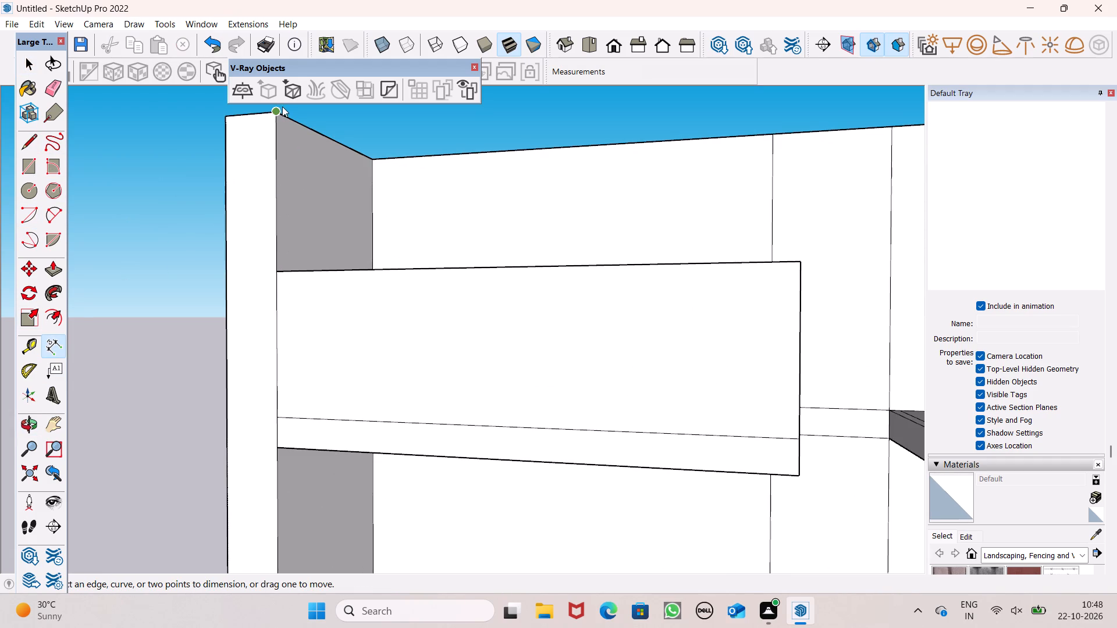
{"action": "left_click", "coordinate": [277, 274]}
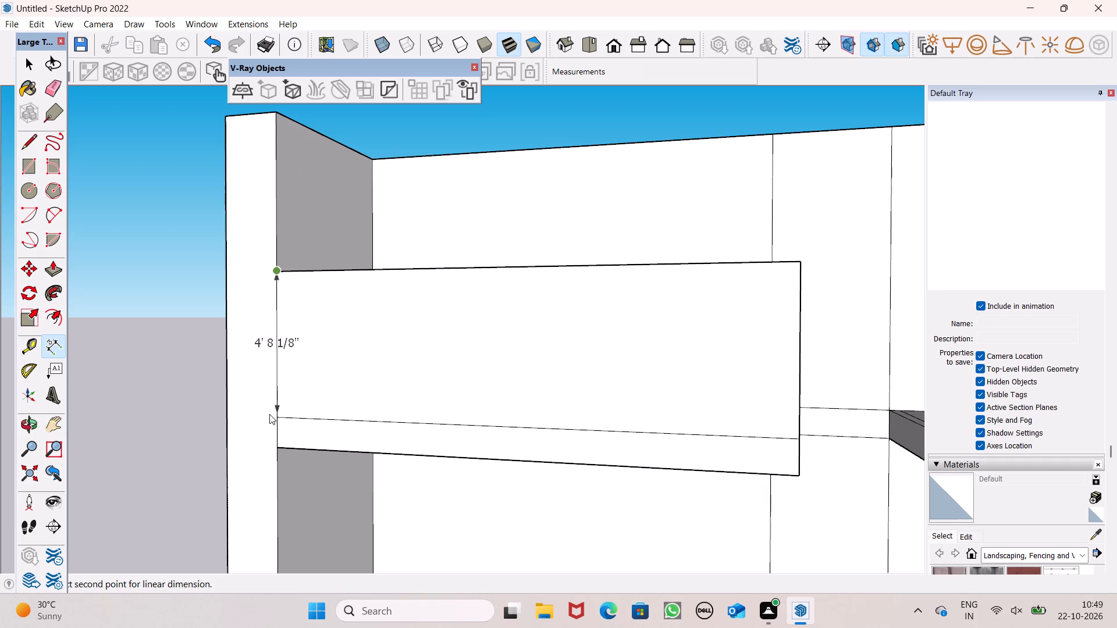
{"action": "key", "text": "space"}
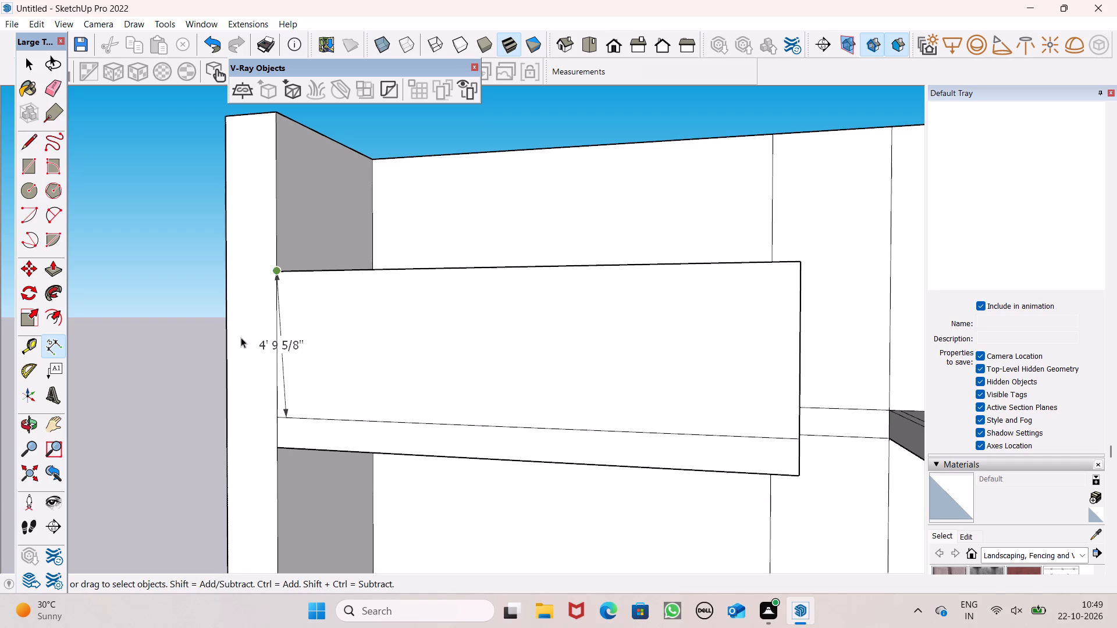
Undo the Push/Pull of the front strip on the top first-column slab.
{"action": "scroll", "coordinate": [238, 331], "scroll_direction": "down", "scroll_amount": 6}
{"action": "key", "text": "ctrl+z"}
Raise the front border strip of the top first-column slab by 4' with Push/Pull.
{"action": "scroll", "coordinate": [241, 346], "scroll_direction": "down", "scroll_amount": 3, "text": "ctrl"}
{"action": "middle_click_drag", "start_coordinate": [316, 378], "coordinate": [268, 568]}
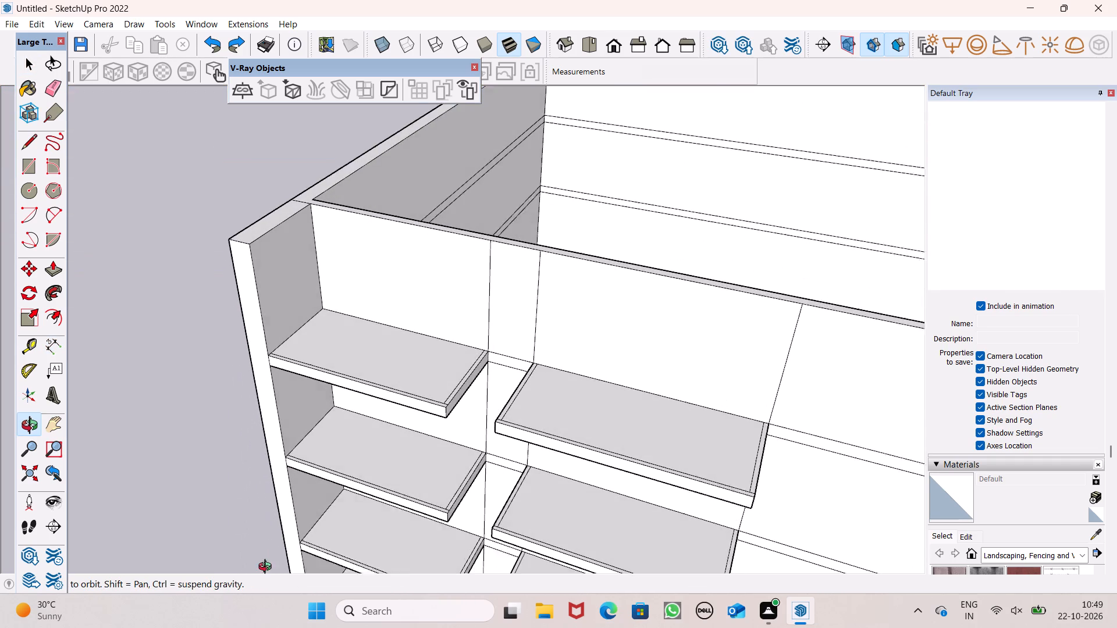
{"action": "middle_click_drag", "start_coordinate": [268, 568], "coordinate": [268, 569]}
{"action": "scroll", "coordinate": [267, 570], "scroll_direction": "up", "scroll_amount": 1}
{"action": "scroll", "coordinate": [540, 381], "scroll_direction": "up", "scroll_amount": 3}
{"action": "scroll", "coordinate": [395, 315], "scroll_direction": "down", "scroll_amount": 3}
{"action": "middle_click_drag", "start_coordinate": [385, 348], "coordinate": [386, 492]}
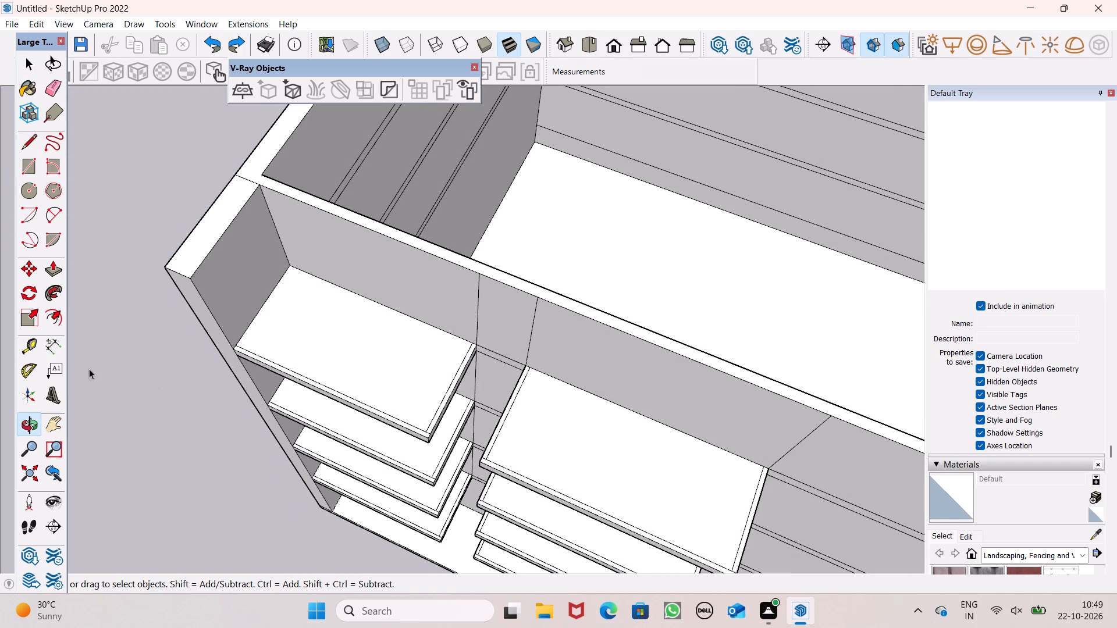
{"action": "left_click", "coordinate": [49, 265]}
{"action": "scroll", "coordinate": [412, 441], "scroll_direction": "up", "scroll_amount": 5}
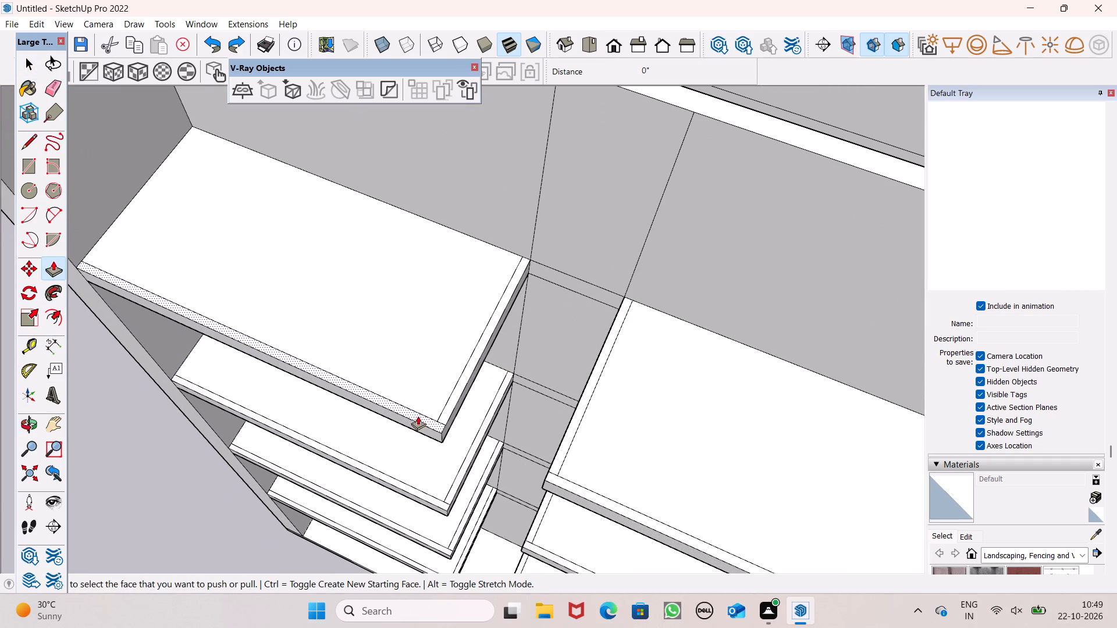
{"action": "left_click_drag", "start_coordinate": [419, 416], "coordinate": [417, 397]}
{"action": "key", "text": "4"}
{"action": "key", "text": "apostrophe"}
{"action": "key", "text": "Return"}
Check the height of the new front parapet on the top first-column slab with the Dimension tool.
{"action": "scroll", "coordinate": [414, 392], "scroll_direction": "down", "scroll_amount": 5}
{"action": "middle_click_drag", "start_coordinate": [432, 390], "coordinate": [512, 230]}
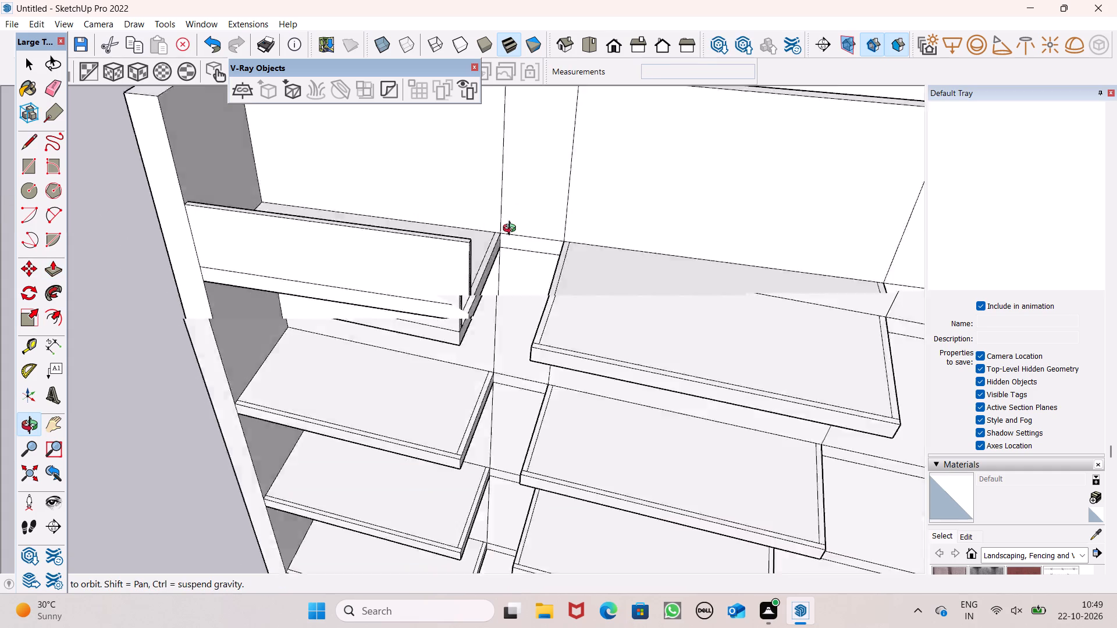
{"action": "middle_click_drag", "start_coordinate": [512, 230], "coordinate": [550, 163]}
{"action": "scroll", "coordinate": [479, 238], "scroll_direction": "down", "scroll_amount": 5}
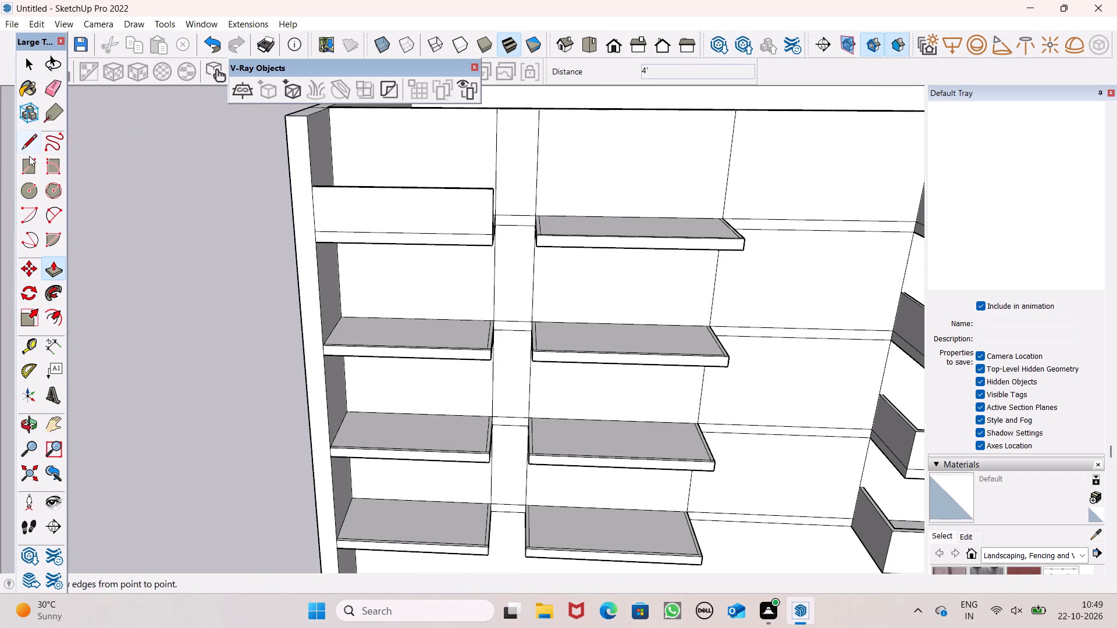
{"action": "left_click", "coordinate": [51, 337]}
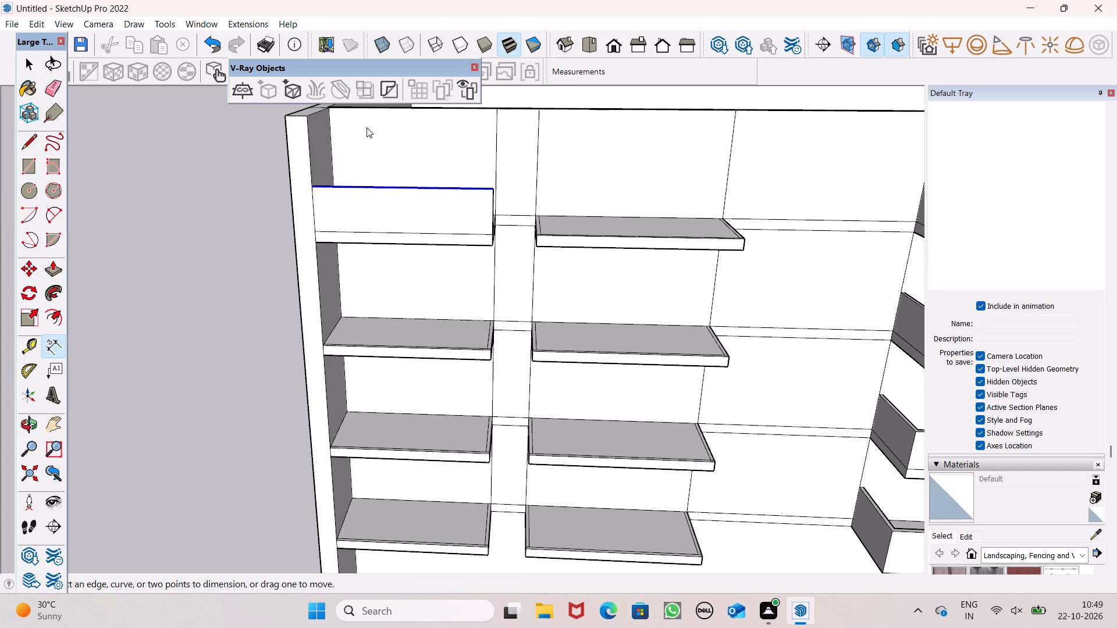
{"action": "scroll", "coordinate": [358, 145], "scroll_direction": "up", "scroll_amount": 6}
{"action": "left_click", "coordinate": [290, 206]}
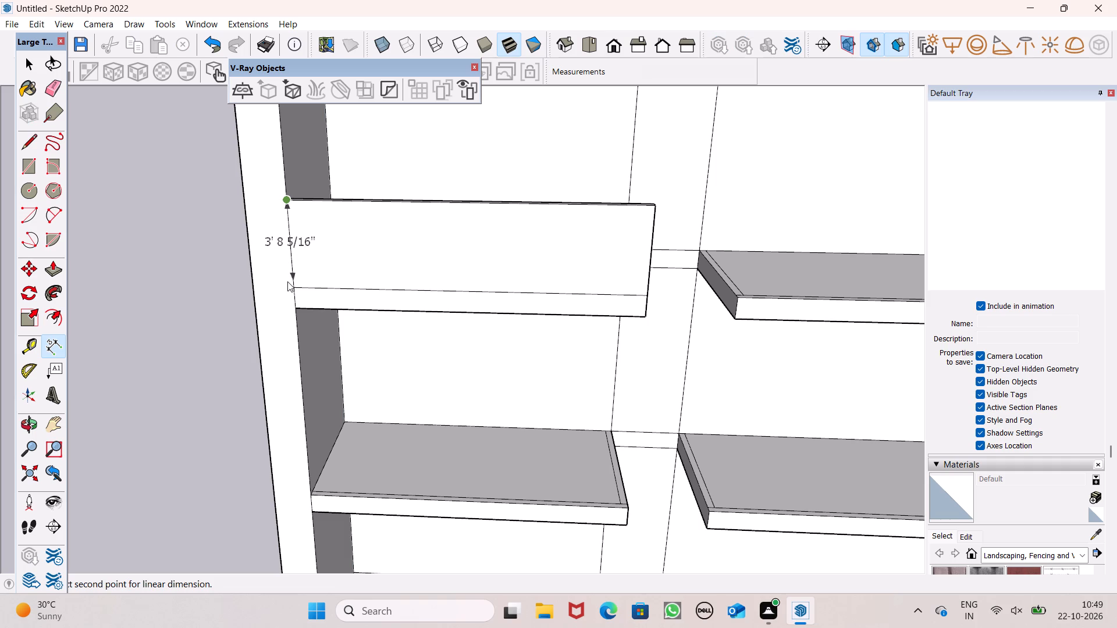
{"action": "scroll", "coordinate": [294, 162], "scroll_direction": "down", "scroll_amount": 6}
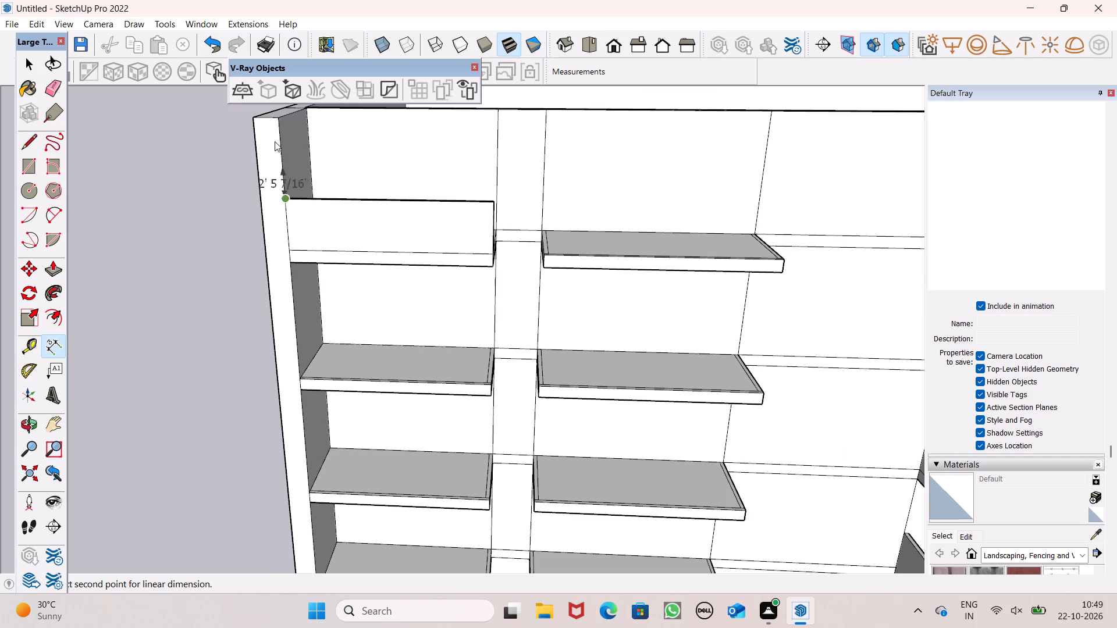
{"action": "scroll", "coordinate": [283, 104], "scroll_direction": "up", "scroll_amount": 4}
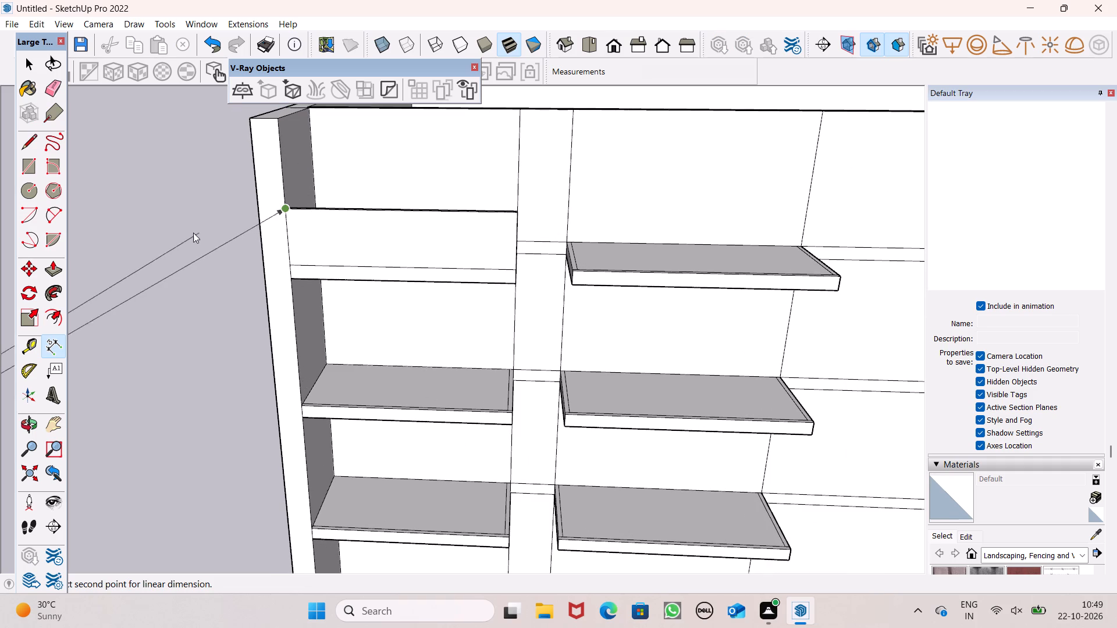
{"action": "key", "text": "space"}
{"action": "key", "text": "space"}
Raise the front border strip of the second slab from the top in the first column by 4' with Push/Pull.
{"action": "scroll", "coordinate": [185, 223], "scroll_direction": "down", "scroll_amount": 6}
{"action": "middle_click_drag", "start_coordinate": [388, 217], "coordinate": [443, 239]}
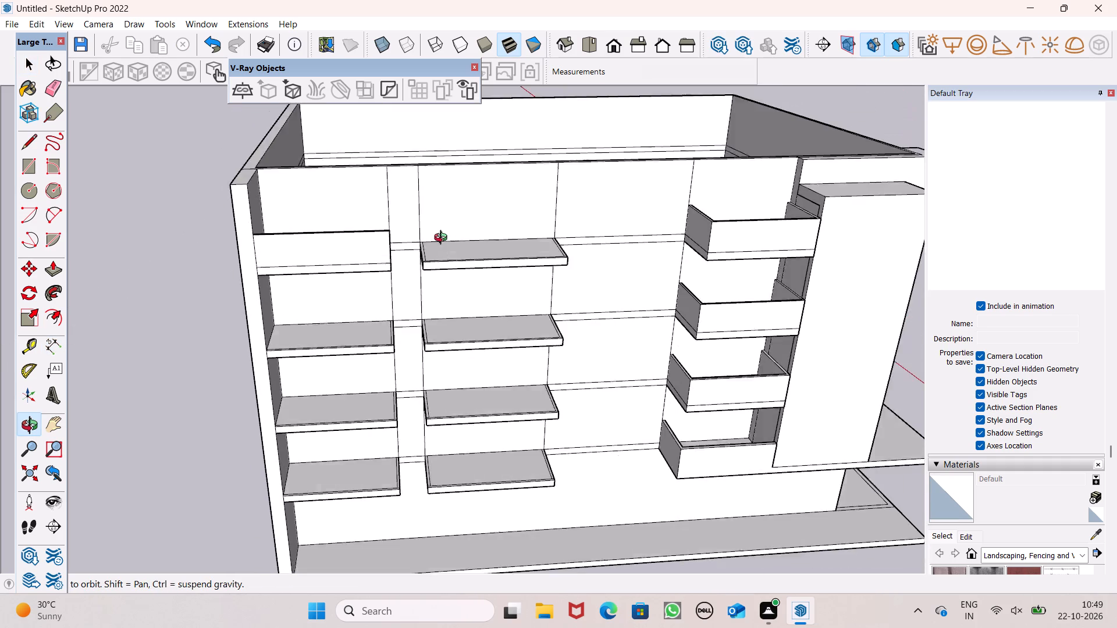
{"action": "middle_click_drag", "start_coordinate": [443, 239], "coordinate": [412, 221]}
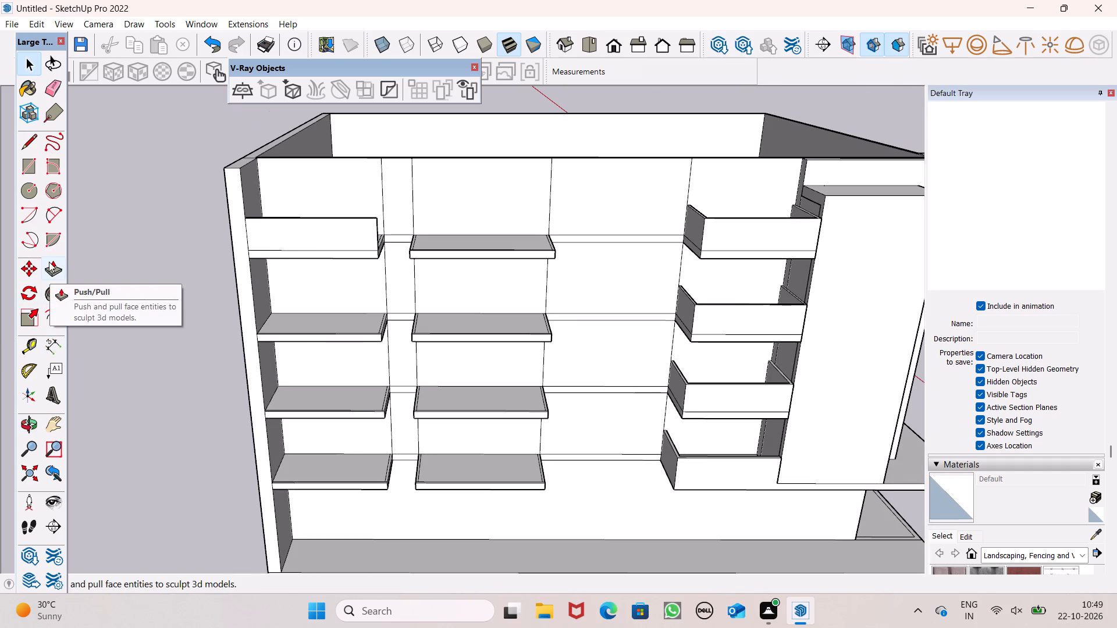
{"action": "left_click", "coordinate": [49, 262]}
{"action": "scroll", "coordinate": [333, 340], "scroll_direction": "up", "scroll_amount": 7}
{"action": "middle_click_drag", "start_coordinate": [380, 338], "coordinate": [330, 515]}
{"action": "scroll", "coordinate": [362, 452], "scroll_direction": "up", "scroll_amount": 1}
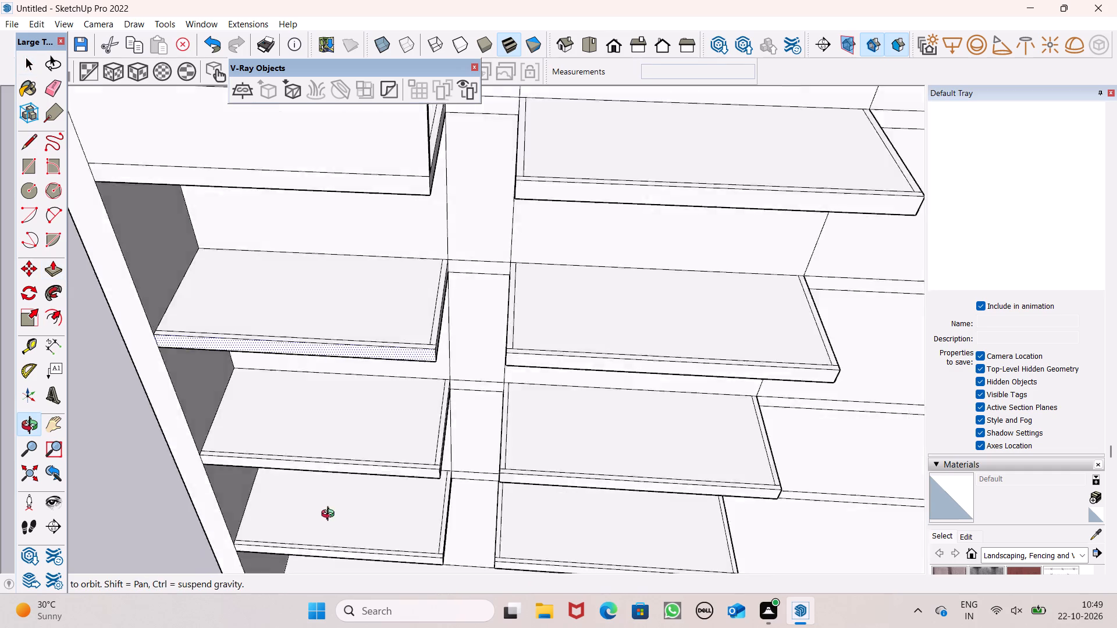
{"action": "scroll", "coordinate": [330, 515], "scroll_direction": "up", "scroll_amount": 1}
{"action": "middle_click_drag", "start_coordinate": [330, 515], "coordinate": [311, 545]}
{"action": "scroll", "coordinate": [353, 445], "scroll_direction": "up", "scroll_amount": 5}
{"action": "scroll", "coordinate": [395, 358], "scroll_direction": "down", "scroll_amount": 7}
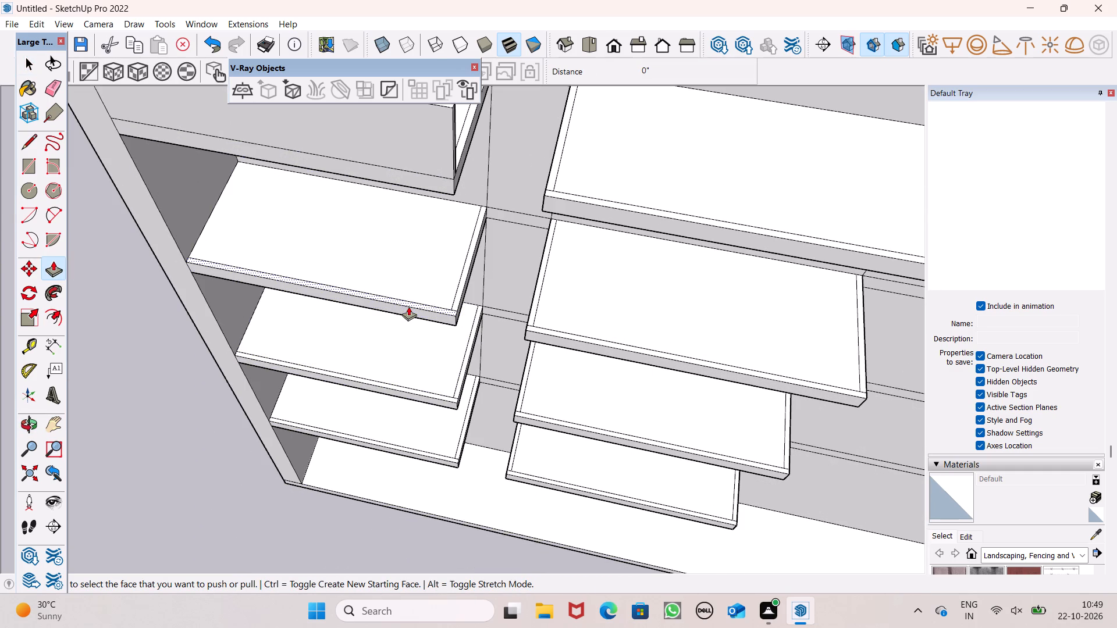
{"action": "left_click_drag", "start_coordinate": [426, 306], "coordinate": [427, 284]}
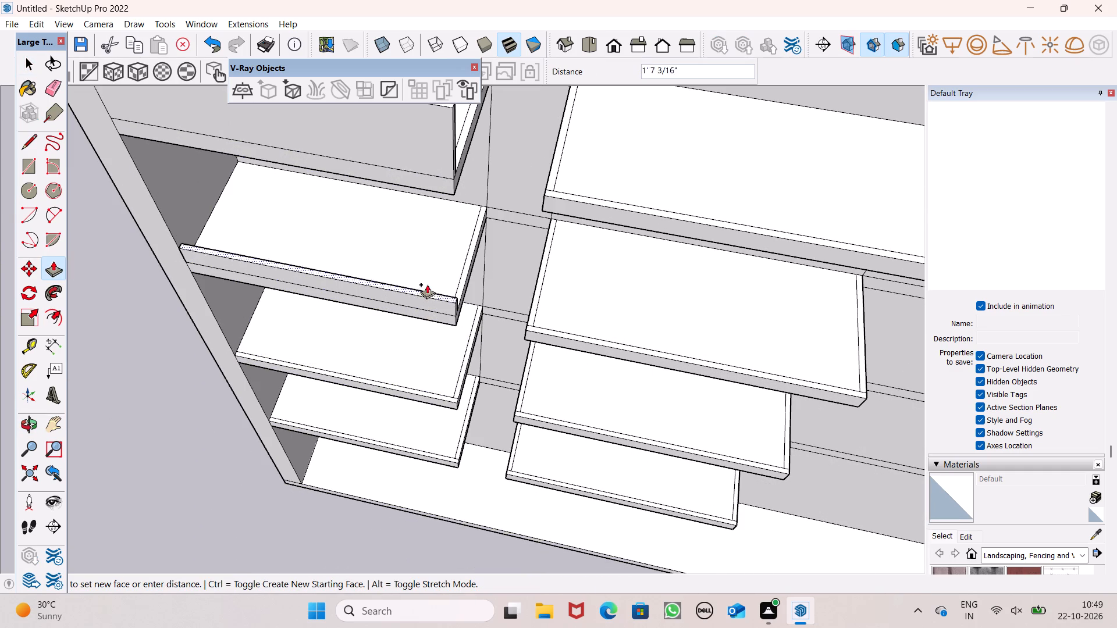
{"action": "left_click_drag", "start_coordinate": [427, 284], "coordinate": [424, 269]}
{"action": "type", "text": "4'"}
{"action": "key", "text": "Return"}
Raise the front border strip of the third slab from the top in the first column by 4'.
{"action": "scroll", "coordinate": [421, 272], "scroll_direction": "down", "scroll_amount": 5}
{"action": "middle_click_drag", "start_coordinate": [582, 333], "coordinate": [554, 11]}
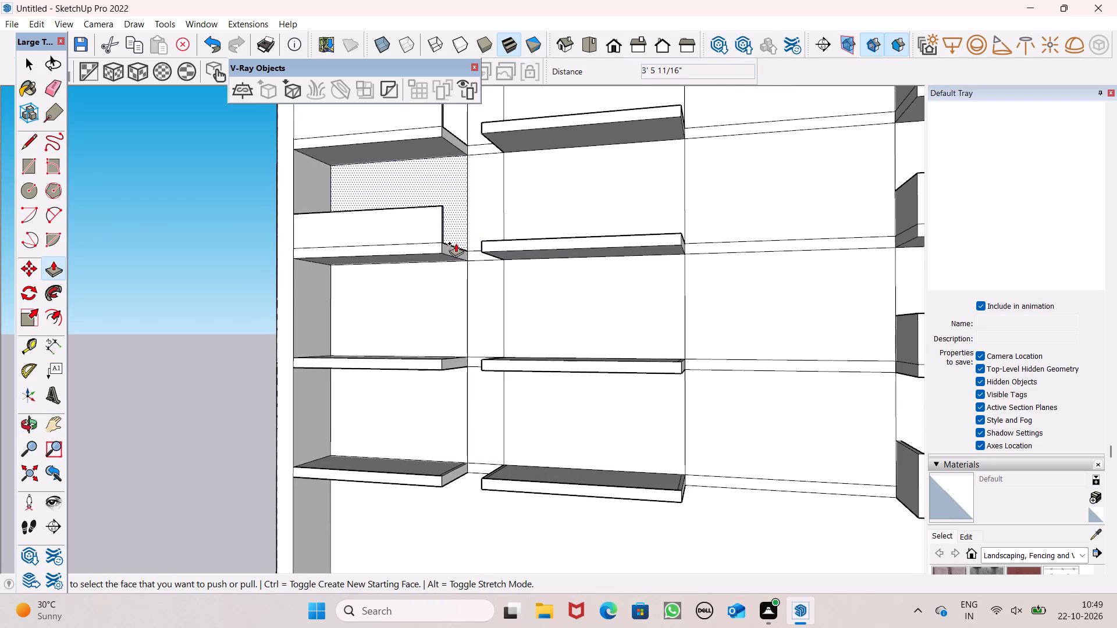
{"action": "scroll", "coordinate": [456, 243], "scroll_direction": "down", "scroll_amount": 3}
{"action": "middle_click_drag", "start_coordinate": [465, 348], "coordinate": [421, 611]}
{"action": "scroll", "coordinate": [461, 369], "scroll_direction": "up", "scroll_amount": 1}
{"action": "scroll", "coordinate": [428, 333], "scroll_direction": "up", "scroll_amount": 2}
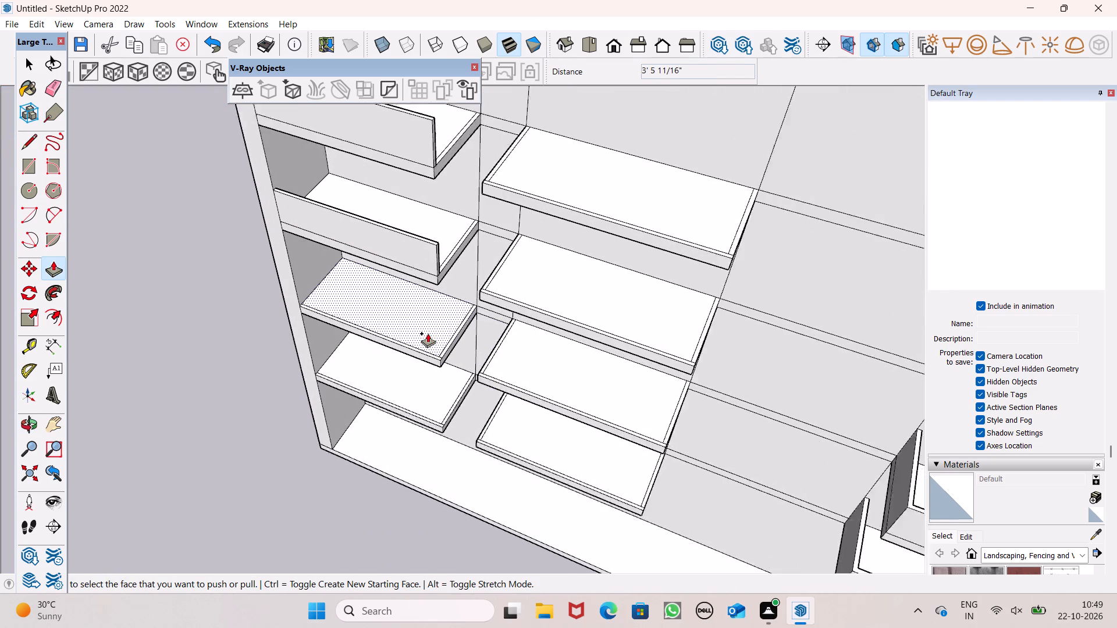
{"action": "scroll", "coordinate": [428, 333], "scroll_direction": "up", "scroll_amount": 10}
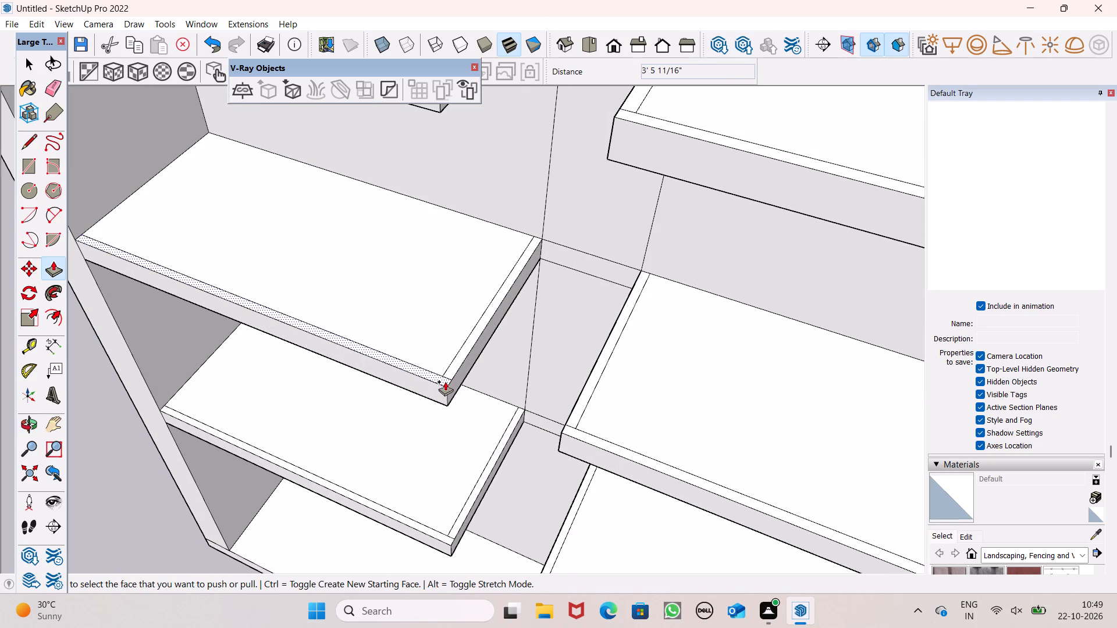
{"action": "left_click_drag", "start_coordinate": [445, 381], "coordinate": [446, 336]}
{"action": "type", "text": "4'"}
{"action": "key", "text": "Return"}
Raise the front border strip of the lowest projecting first-column slab by 4'.
{"action": "scroll", "coordinate": [432, 314], "scroll_direction": "down", "scroll_amount": 6}
{"action": "middle_click_drag", "start_coordinate": [445, 349], "coordinate": [396, 279]}
{"action": "scroll", "coordinate": [379, 440], "scroll_direction": "up", "scroll_amount": 6}
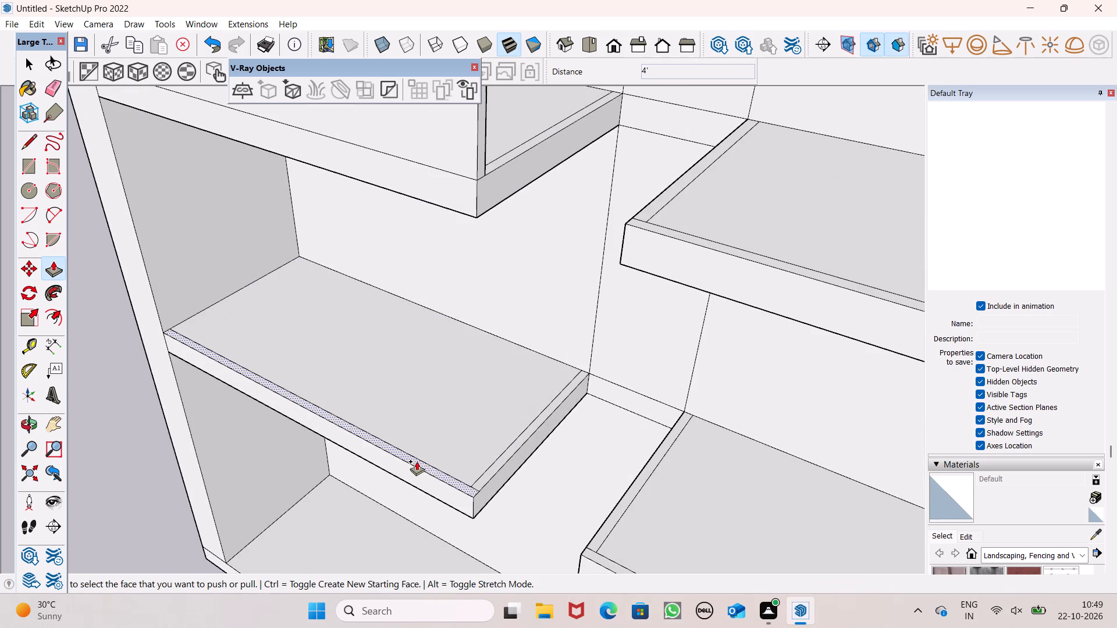
{"action": "left_click_drag", "start_coordinate": [439, 476], "coordinate": [453, 411]}
{"action": "type", "text": "4'"}
{"action": "key", "text": "Return"}
Raise the front border strip of the top second-column slab by 4' with Push/Pull.
{"action": "scroll", "coordinate": [393, 341], "scroll_direction": "down", "scroll_amount": 12}
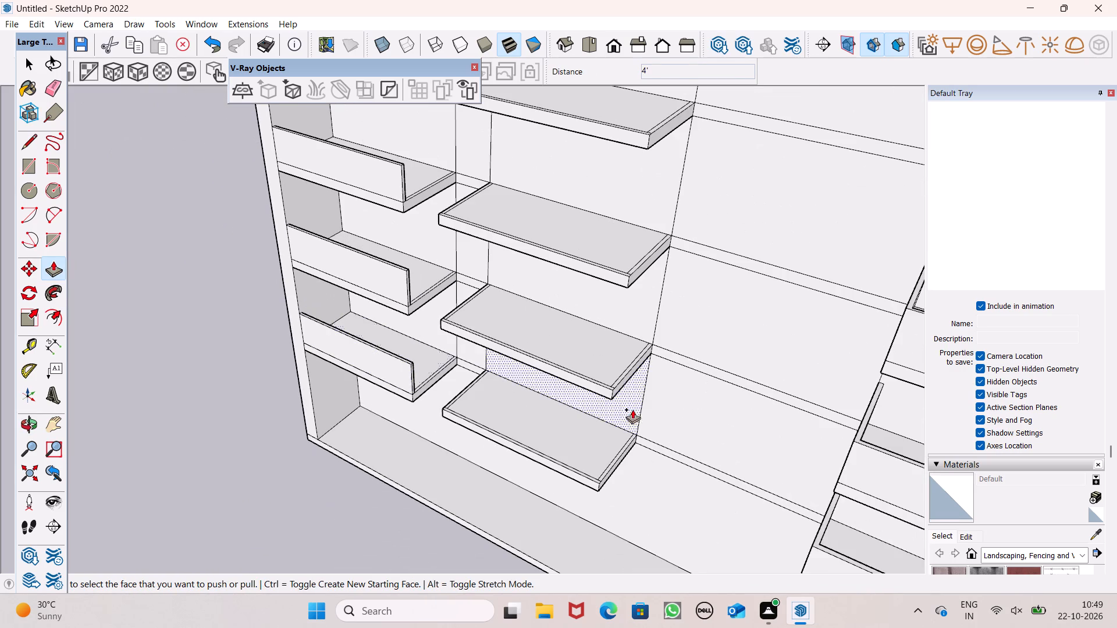
{"action": "middle_click_drag", "start_coordinate": [592, 445], "coordinate": [643, 520]}
{"action": "scroll", "coordinate": [566, 405], "scroll_direction": "down", "scroll_amount": 6}
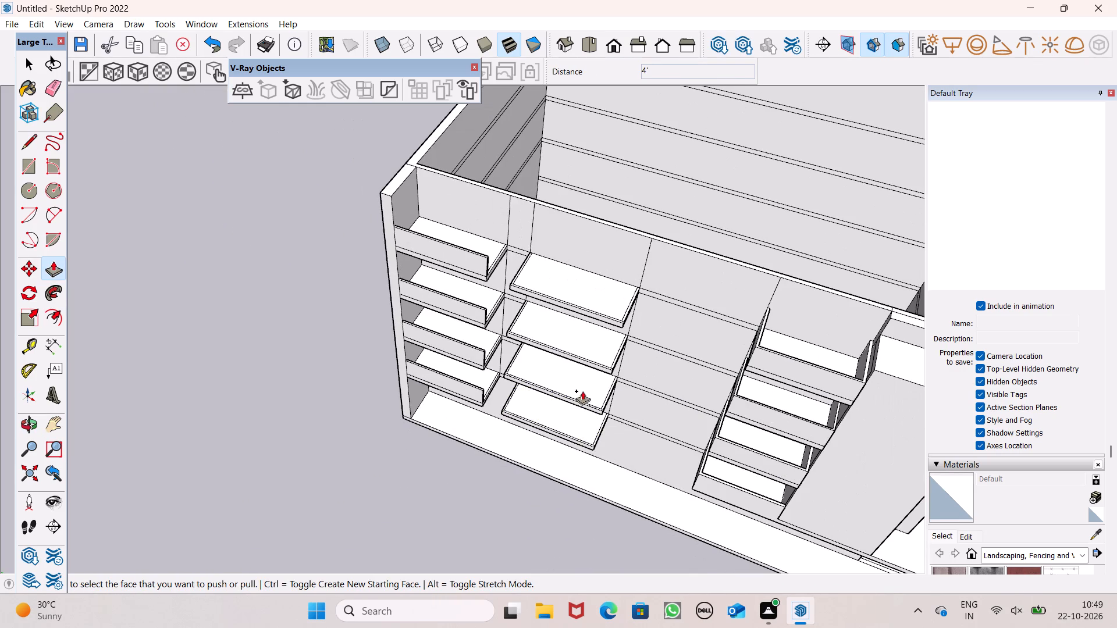
{"action": "scroll", "coordinate": [582, 292], "scroll_direction": "up", "scroll_amount": 5}
{"action": "middle_click_drag", "start_coordinate": [659, 323], "coordinate": [645, 363]}
{"action": "scroll", "coordinate": [646, 360], "scroll_direction": "up", "scroll_amount": 1}
{"action": "scroll", "coordinate": [604, 337], "scroll_direction": "up", "scroll_amount": 5}
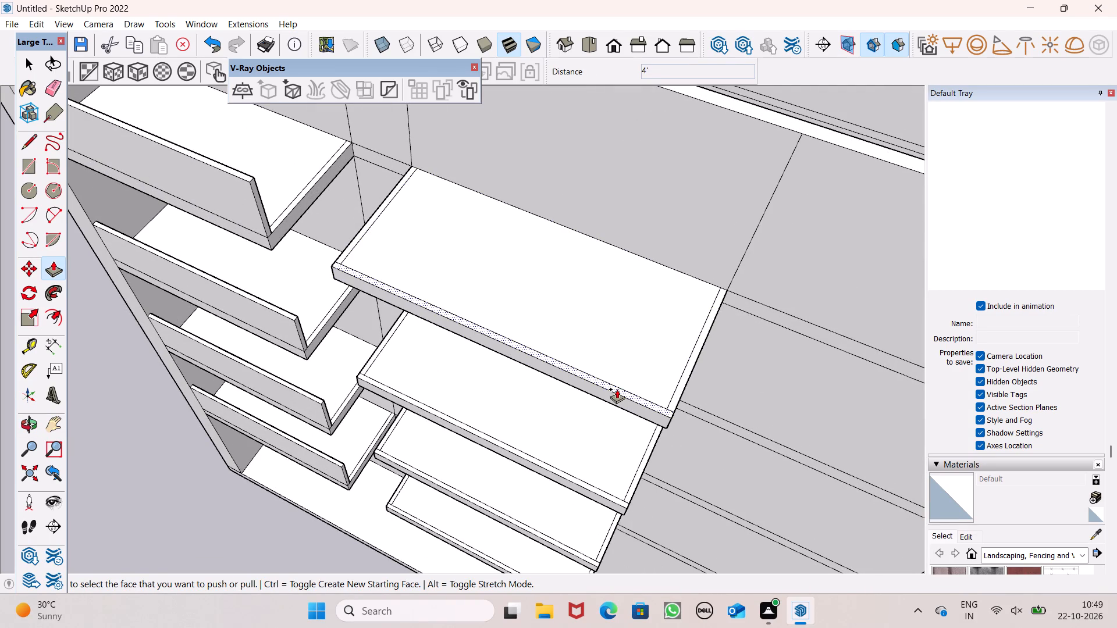
{"action": "left_click_drag", "start_coordinate": [617, 389], "coordinate": [615, 347]}
{"action": "type", "text": "4'"}
{"action": "key", "text": "Return"}
Raise the front border strip of the second slab from the top in the second column by 4'.
{"action": "scroll", "coordinate": [571, 281], "scroll_direction": "down", "scroll_amount": 4}
{"action": "scroll", "coordinate": [562, 413], "scroll_direction": "up", "scroll_amount": 4}
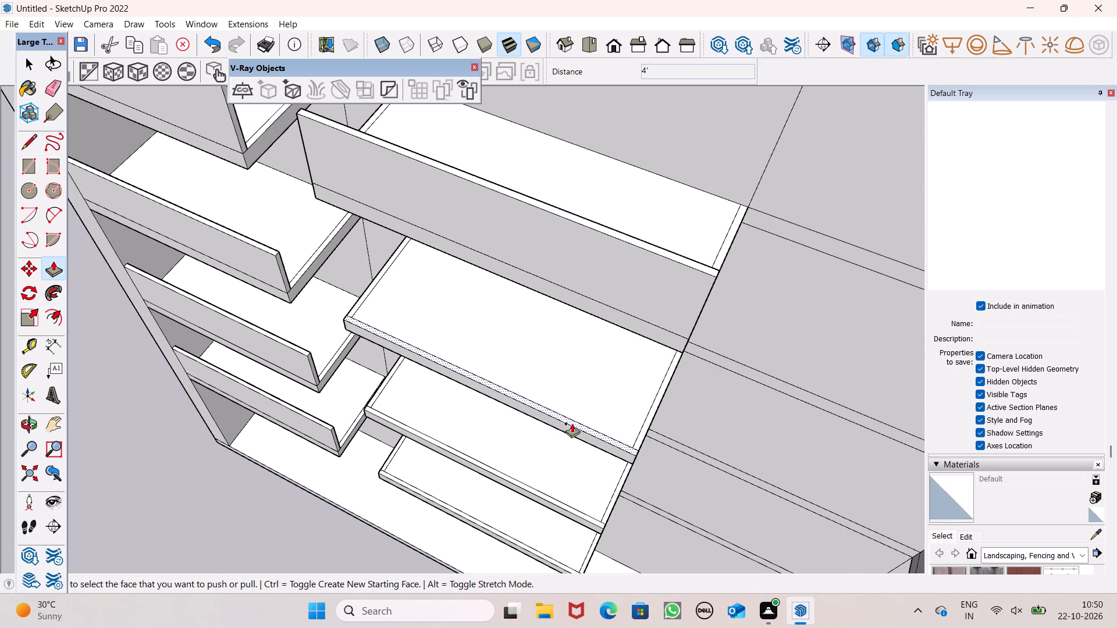
{"action": "left_click_drag", "start_coordinate": [572, 423], "coordinate": [582, 394]}
{"action": "key", "text": "4"}
{"action": "key", "text": "apostrophe"}
{"action": "key", "text": "Return"}
Check the front parapet height on the second slab from the top in the second column with the Dimension tool.
{"action": "scroll", "coordinate": [517, 308], "scroll_direction": "down", "scroll_amount": 4}
{"action": "middle_click_drag", "start_coordinate": [625, 380], "coordinate": [394, 219]}
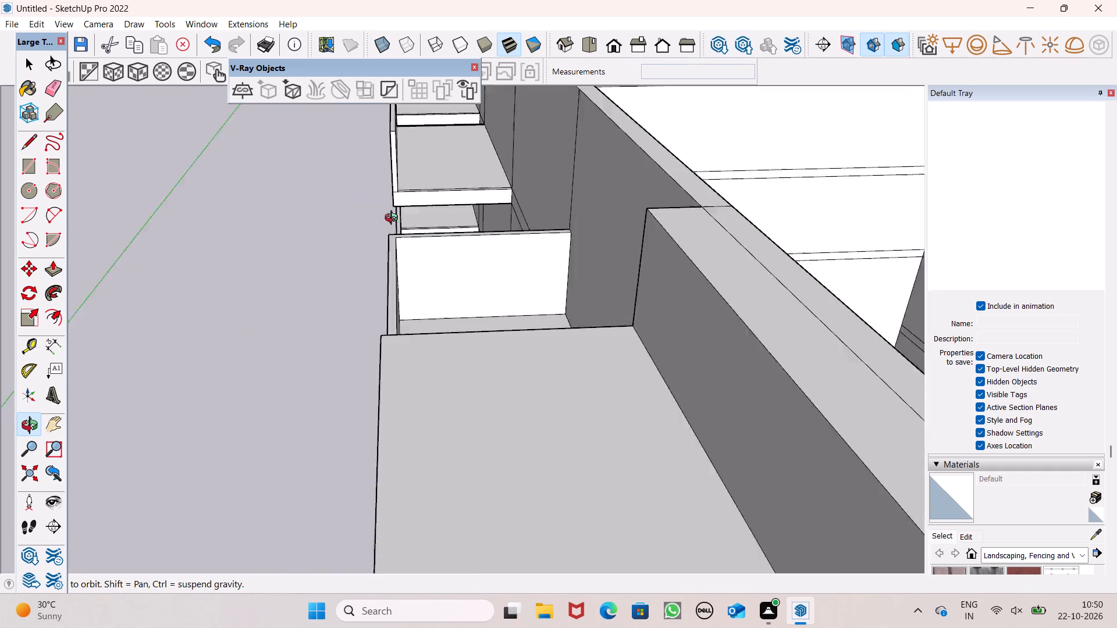
{"action": "middle_click_drag", "start_coordinate": [394, 219], "coordinate": [791, 140]}
{"action": "scroll", "coordinate": [550, 272], "scroll_direction": "down", "scroll_amount": 2}
{"action": "middle_click_drag", "start_coordinate": [497, 276], "coordinate": [597, 270]}
{"action": "scroll", "coordinate": [496, 232], "scroll_direction": "up", "scroll_amount": 8}
{"action": "middle_click_drag", "start_coordinate": [551, 289], "coordinate": [645, 247]}
{"action": "scroll", "coordinate": [558, 290], "scroll_direction": "up", "scroll_amount": 1}
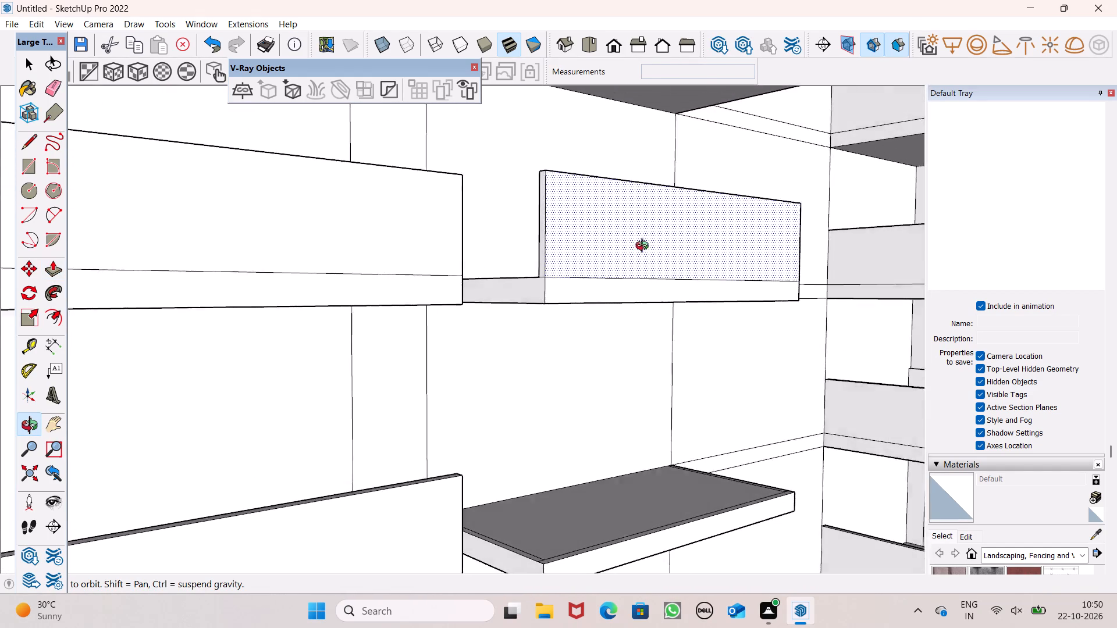
{"action": "middle_click_drag", "start_coordinate": [645, 247], "coordinate": [414, 315]}
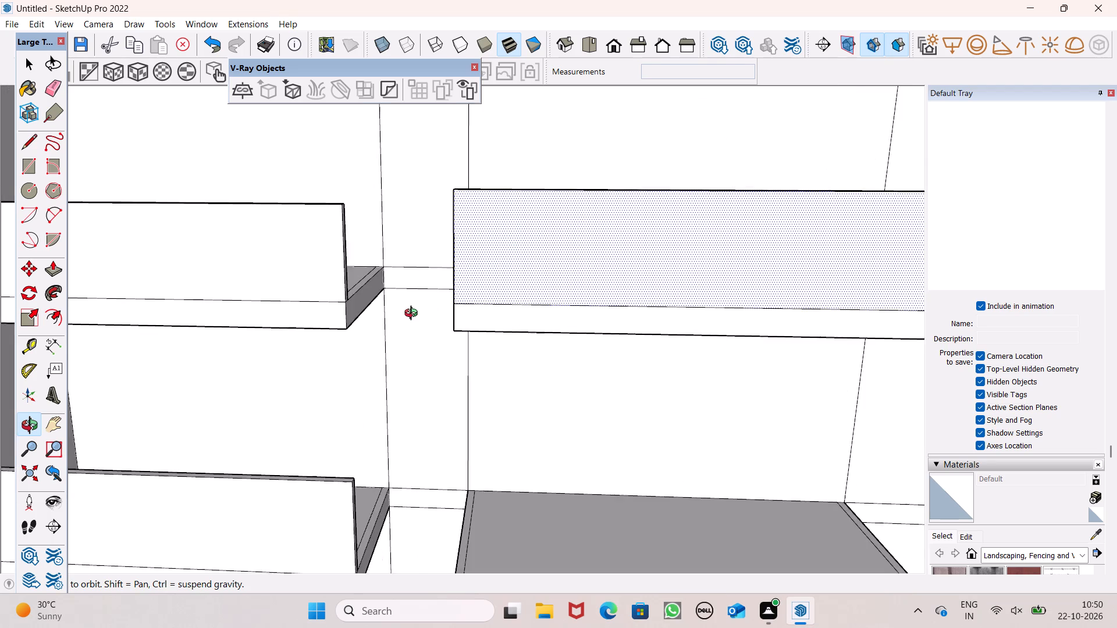
{"action": "middle_click_drag", "start_coordinate": [414, 315], "coordinate": [514, 277]}
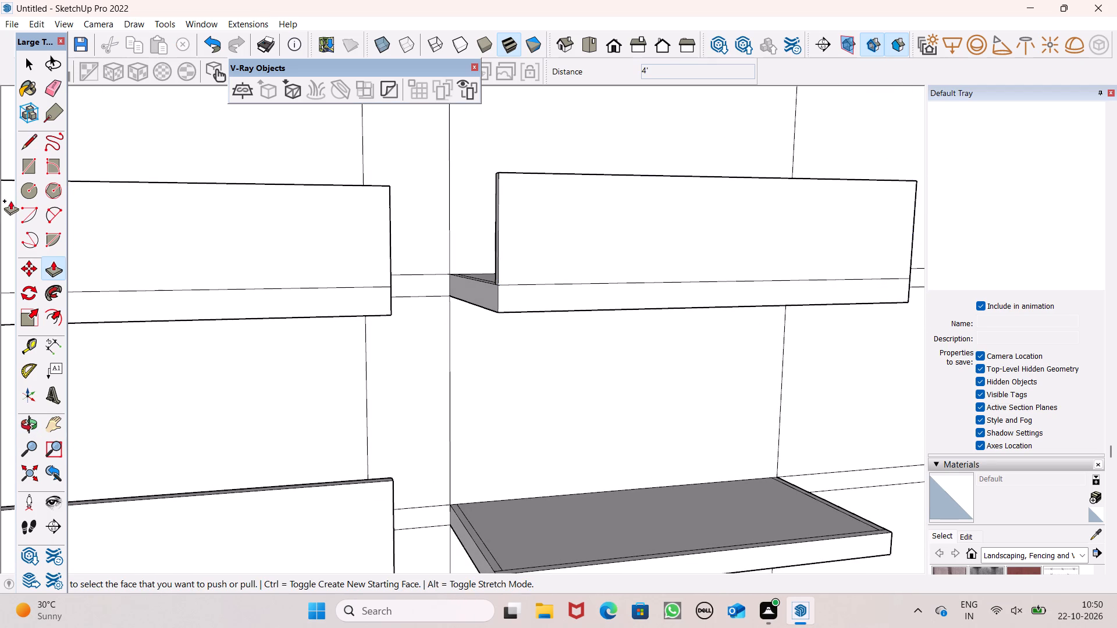
{"action": "left_click", "coordinate": [52, 346]}
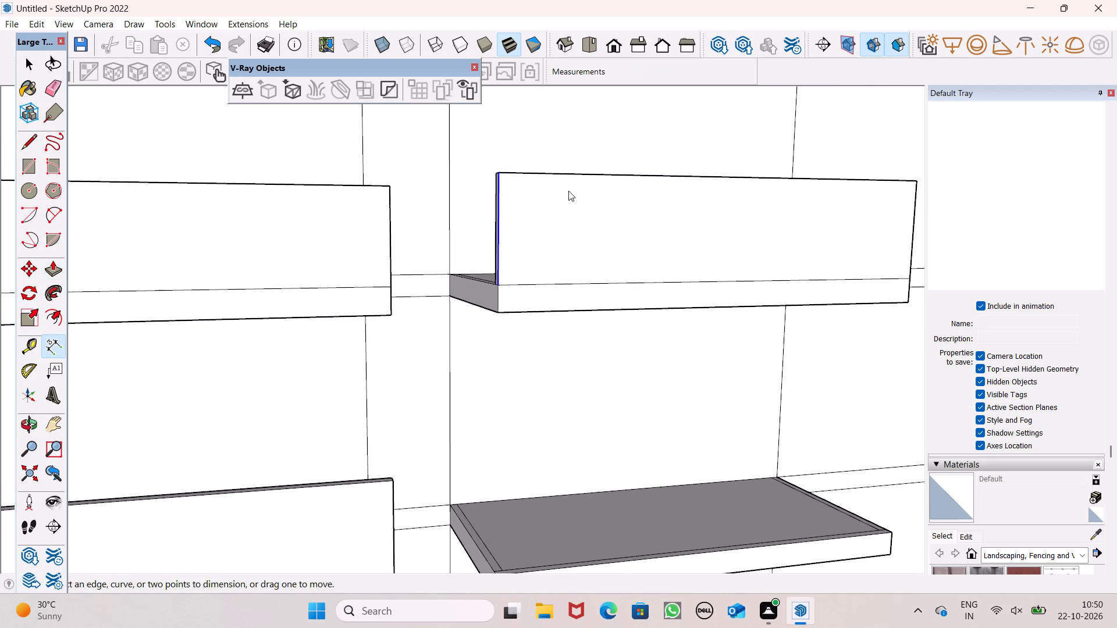
{"action": "scroll", "coordinate": [490, 180], "scroll_direction": "up", "scroll_amount": 5}
{"action": "left_click", "coordinate": [508, 169]}
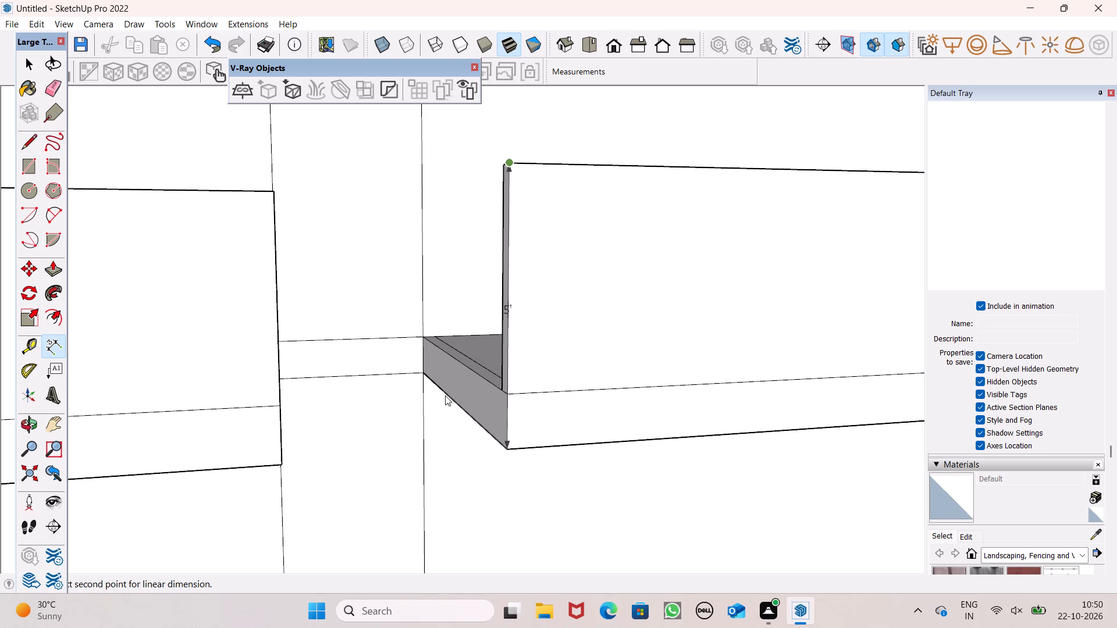
{"action": "key", "text": "space"}
Check the front parapet height on the second slab from the top in the first column with the Dimension tool.
{"action": "scroll", "coordinate": [449, 277], "scroll_direction": "down", "scroll_amount": 3}
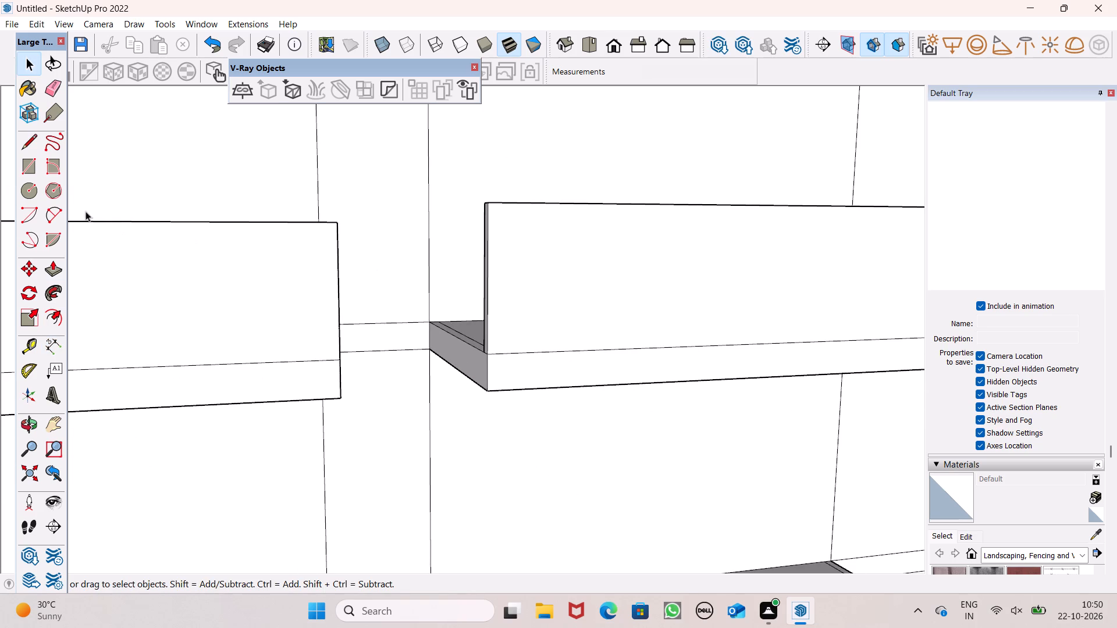
{"action": "left_click", "coordinate": [58, 342]}
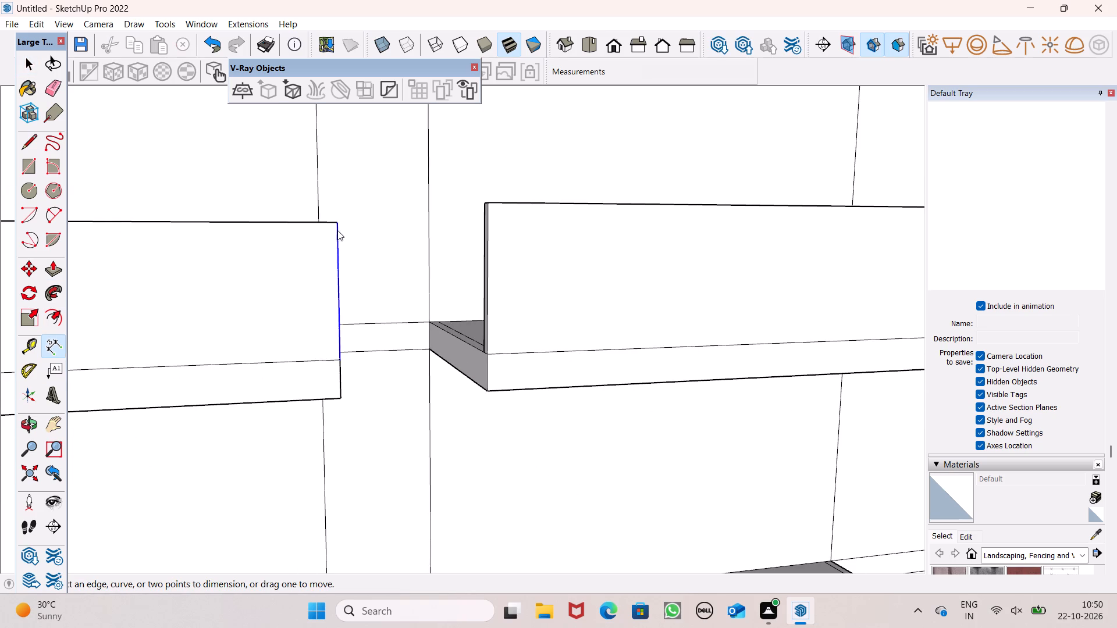
{"action": "left_click", "coordinate": [337, 230]}
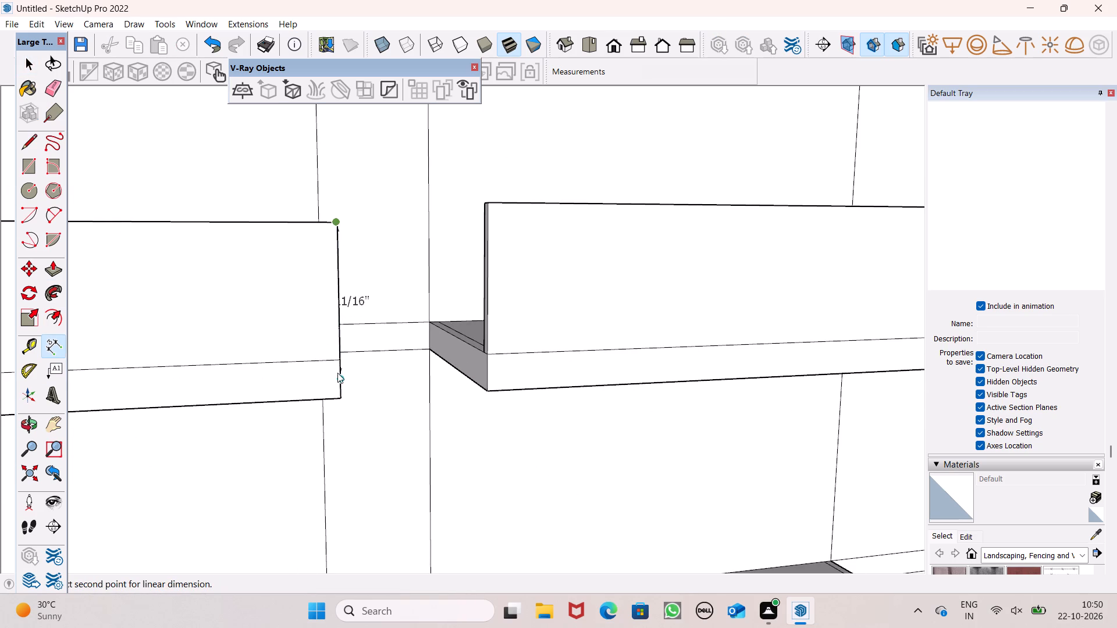
{"action": "middle_click_drag", "start_coordinate": [343, 345], "coordinate": [123, 392]}
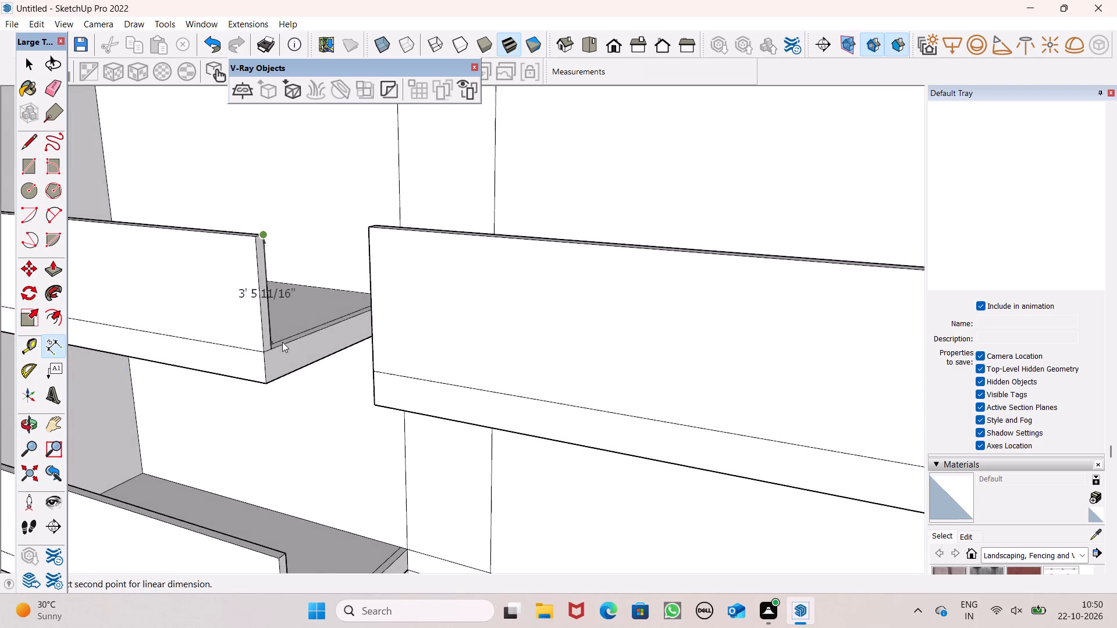
{"action": "scroll", "coordinate": [282, 342], "scroll_direction": "up", "scroll_amount": 4}
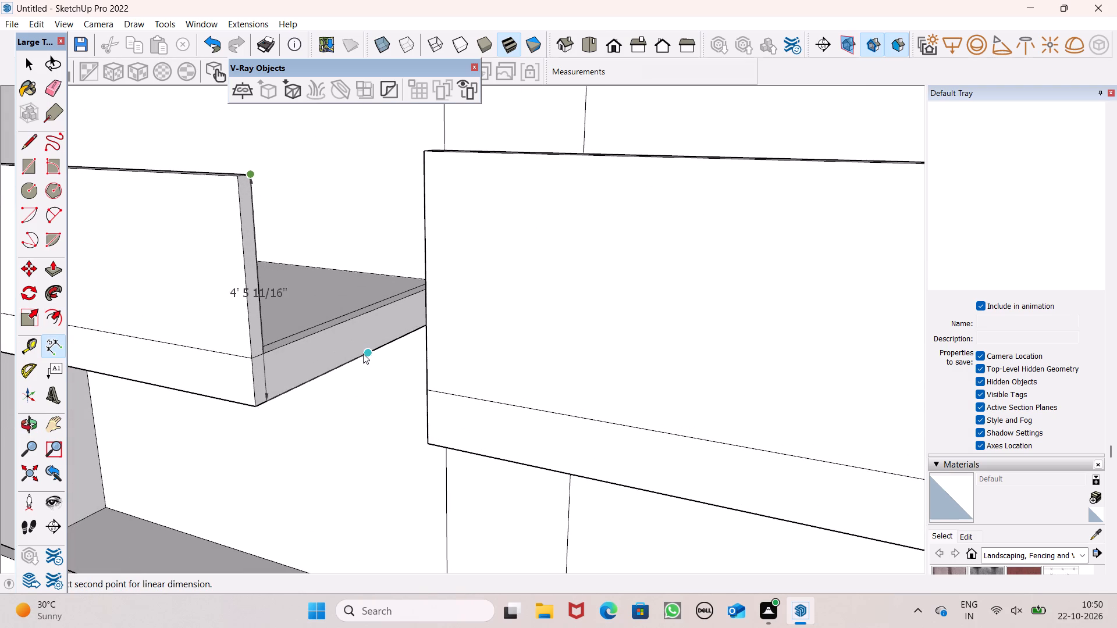
{"action": "key", "text": "space"}
{"action": "key", "text": "space"}
Check the height of the front parapet on the top first-column slab with the Dimension tool.
{"action": "scroll", "coordinate": [401, 302], "scroll_direction": "down", "scroll_amount": 18}
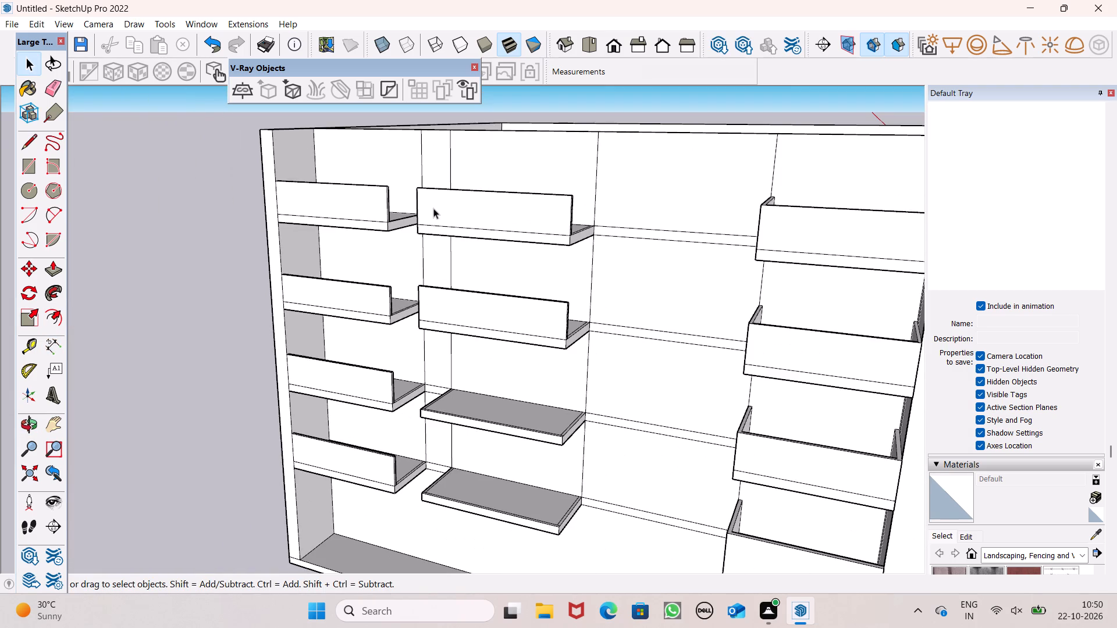
{"action": "scroll", "coordinate": [430, 205], "scroll_direction": "up", "scroll_amount": 6}
{"action": "middle_click_drag", "start_coordinate": [507, 230], "coordinate": [741, 235]}
{"action": "scroll", "coordinate": [564, 209], "scroll_direction": "up", "scroll_amount": 1}
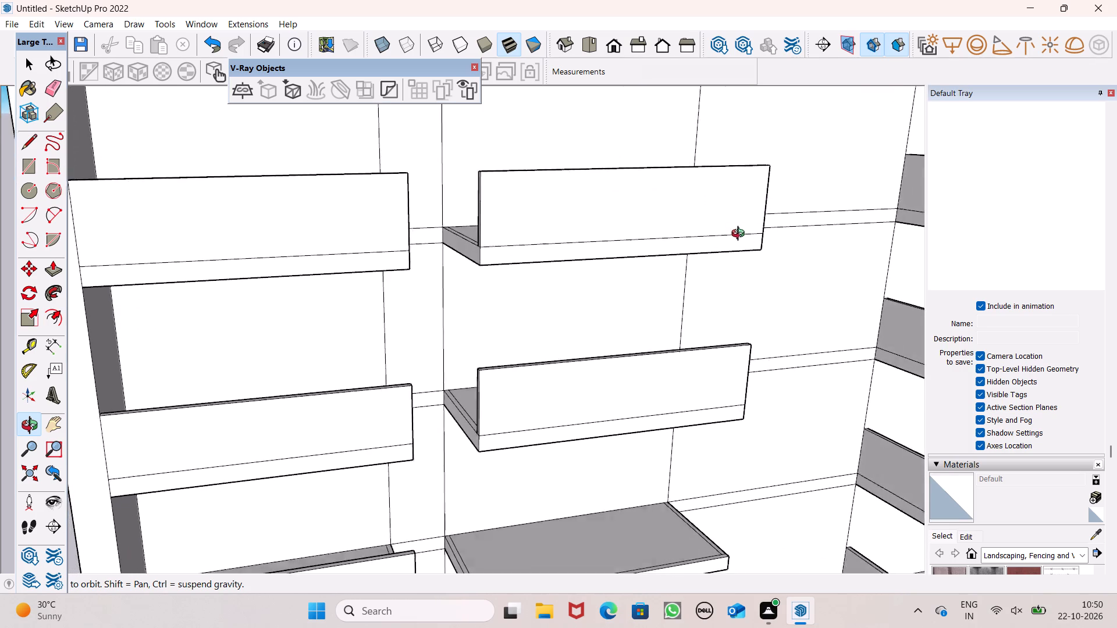
{"action": "middle_click_drag", "start_coordinate": [741, 235], "coordinate": [620, 306]}
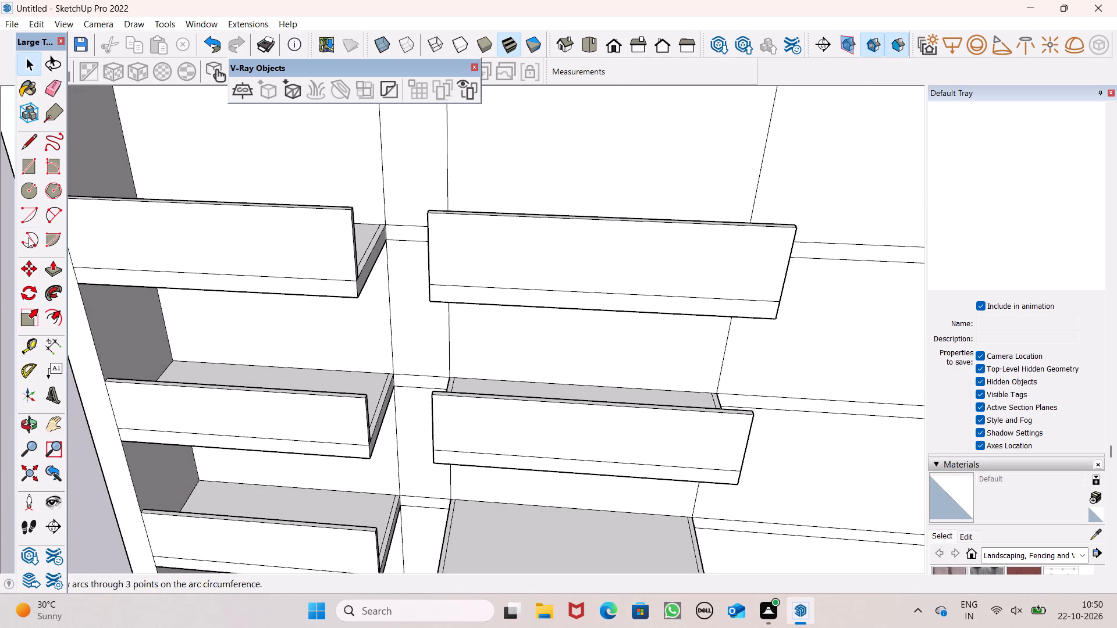
{"action": "left_click", "coordinate": [52, 347]}
{"action": "scroll", "coordinate": [365, 255], "scroll_direction": "up", "scroll_amount": 3}
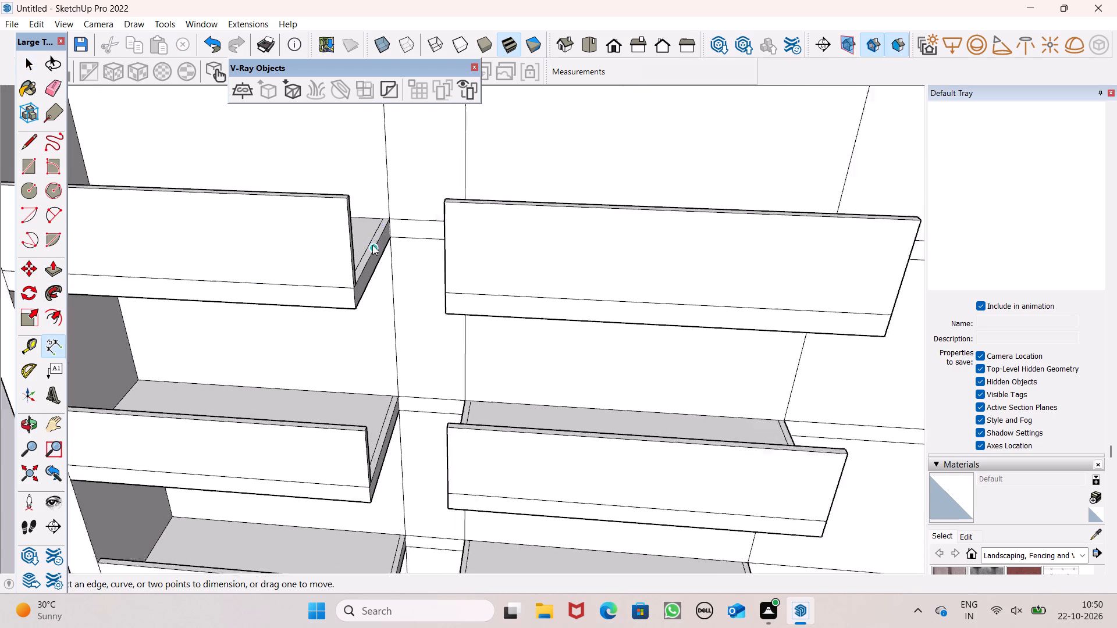
{"action": "scroll", "coordinate": [372, 245], "scroll_direction": "up", "scroll_amount": 3}
{"action": "left_click", "coordinate": [328, 170]}
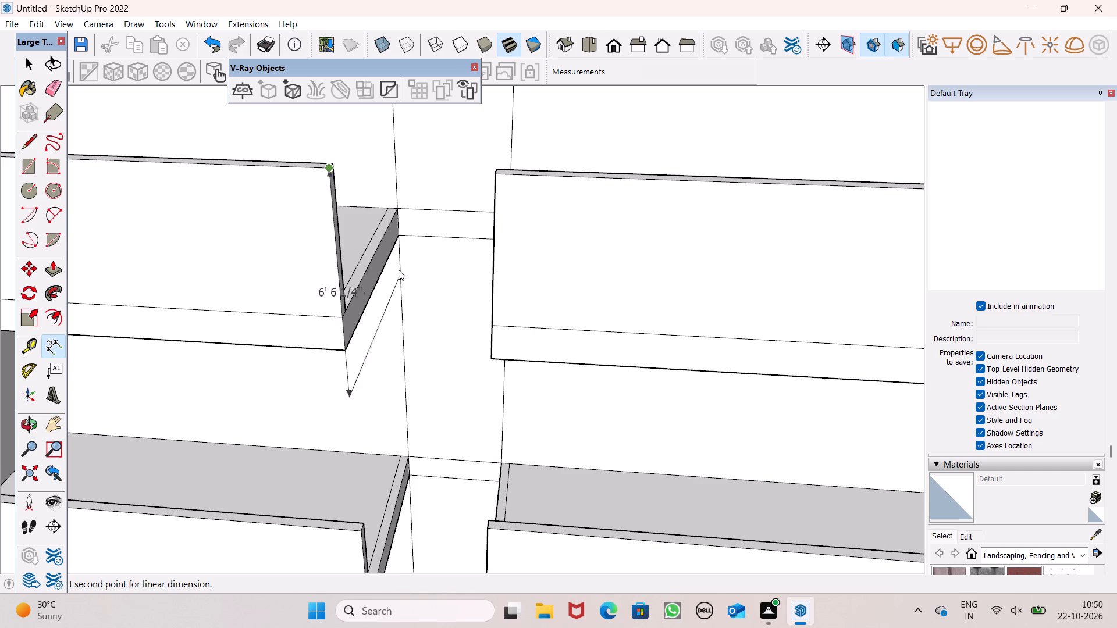
{"action": "key", "text": "space"}
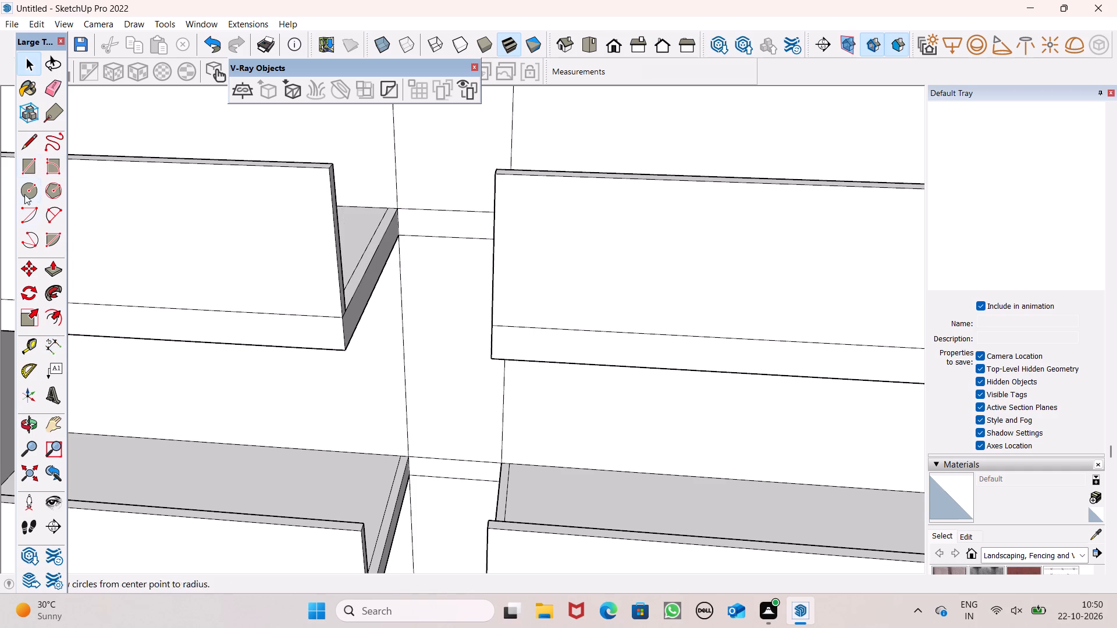
Check the height of the front parapet on the top second-column slab with the Dimension tool.
{"action": "left_click", "coordinate": [55, 336]}
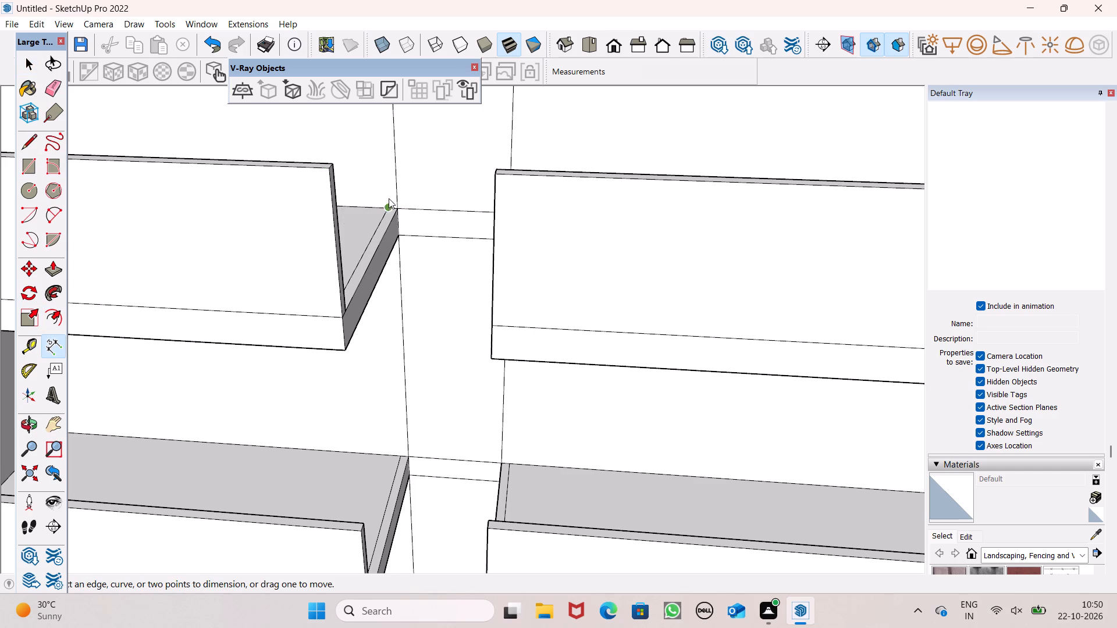
{"action": "middle_click_drag", "start_coordinate": [533, 207], "coordinate": [627, 184]}
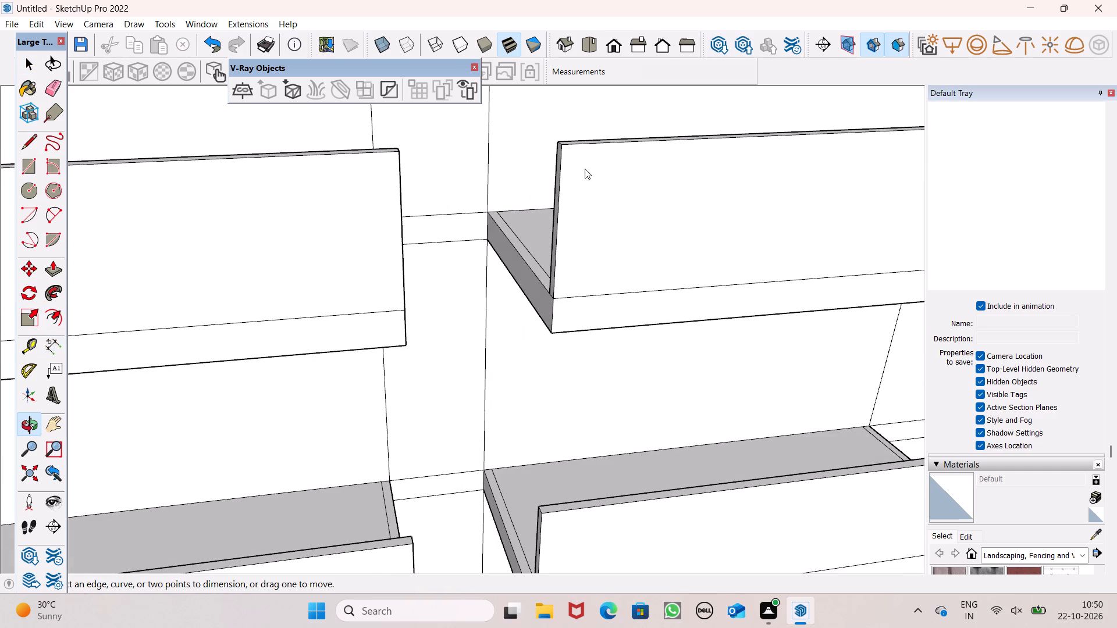
{"action": "left_click", "coordinate": [564, 147]}
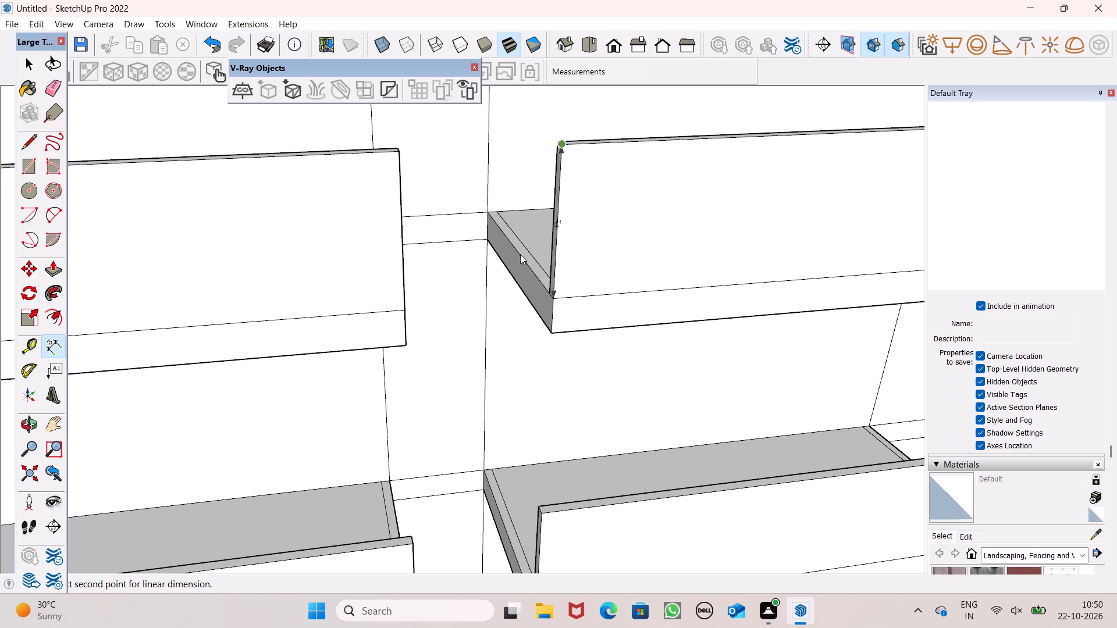
{"action": "key", "text": "space"}
Lower the front parapet top on the second slab from the top in the second column by 6 5/16" using Push/Pull.
{"action": "scroll", "coordinate": [412, 169], "scroll_direction": "down", "scroll_amount": 6}
{"action": "middle_click_drag", "start_coordinate": [600, 311], "coordinate": [615, 164]}
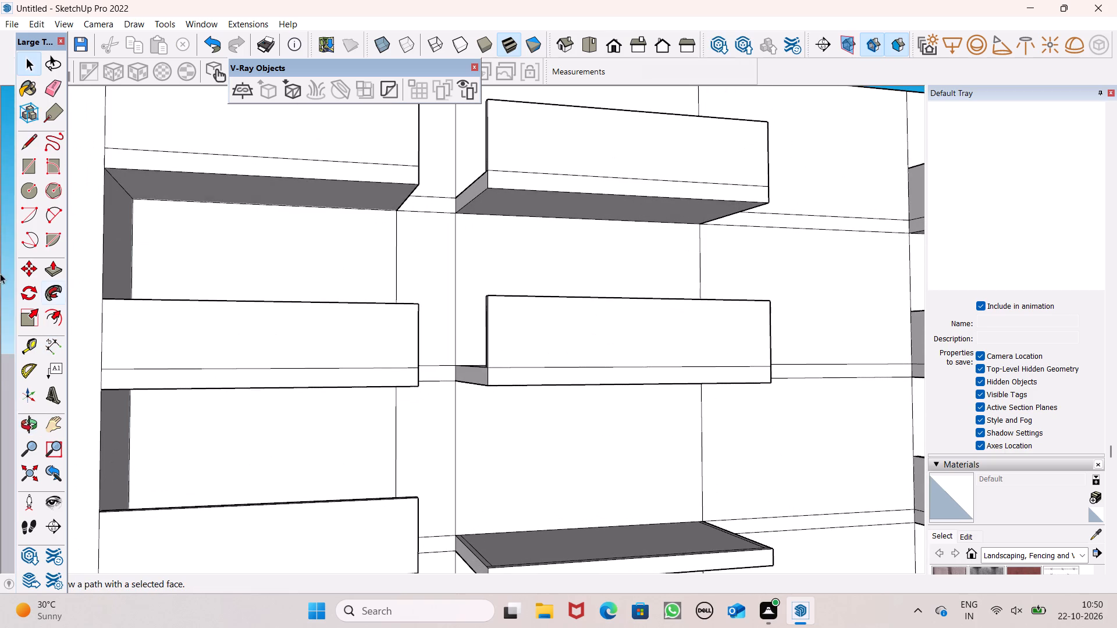
{"action": "left_click", "coordinate": [47, 267]}
{"action": "middle_click_drag", "start_coordinate": [337, 367], "coordinate": [477, 559]}
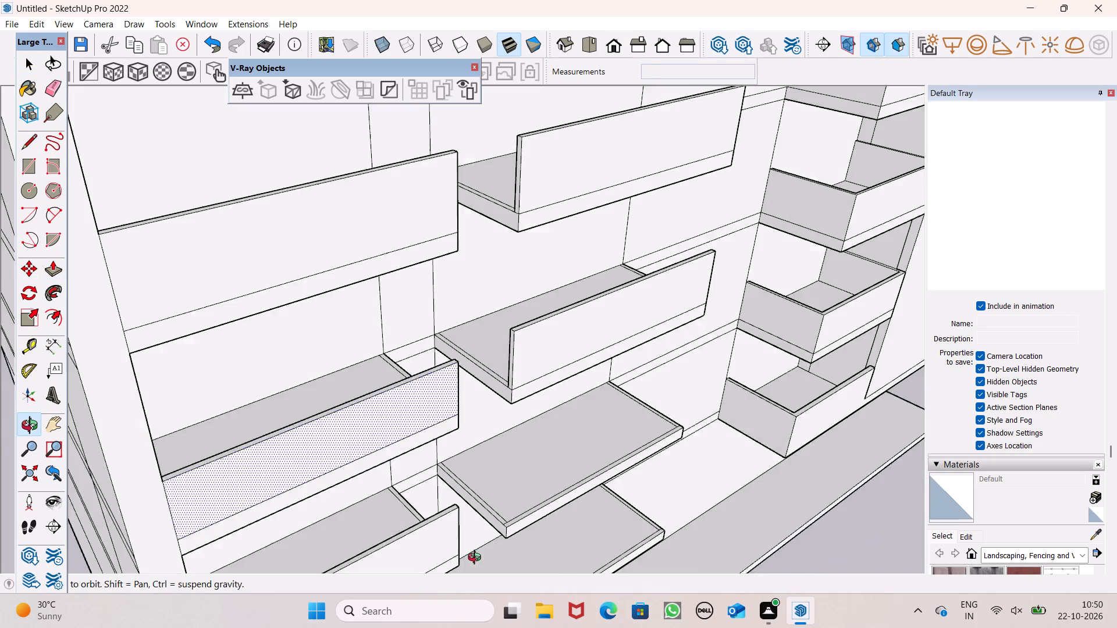
{"action": "middle_click_drag", "start_coordinate": [477, 559], "coordinate": [493, 554]}
{"action": "scroll", "coordinate": [472, 387], "scroll_direction": "up", "scroll_amount": 7}
{"action": "scroll", "coordinate": [485, 384], "scroll_direction": "down", "scroll_amount": 3}
{"action": "middle_click_drag", "start_coordinate": [518, 433], "coordinate": [535, 480]}
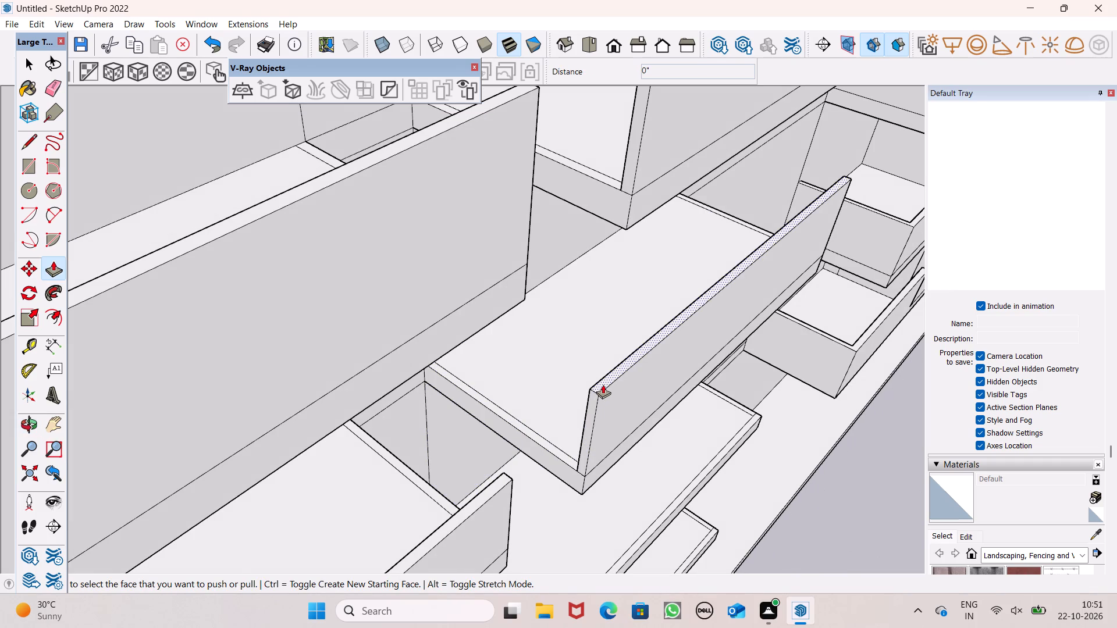
{"action": "left_click_drag", "start_coordinate": [603, 384], "coordinate": [503, 476]}
Raise the front border strip on the third slab from the top in the second column to 4' with Push/Pull.
{"action": "scroll", "coordinate": [488, 362], "scroll_direction": "down", "scroll_amount": 7}
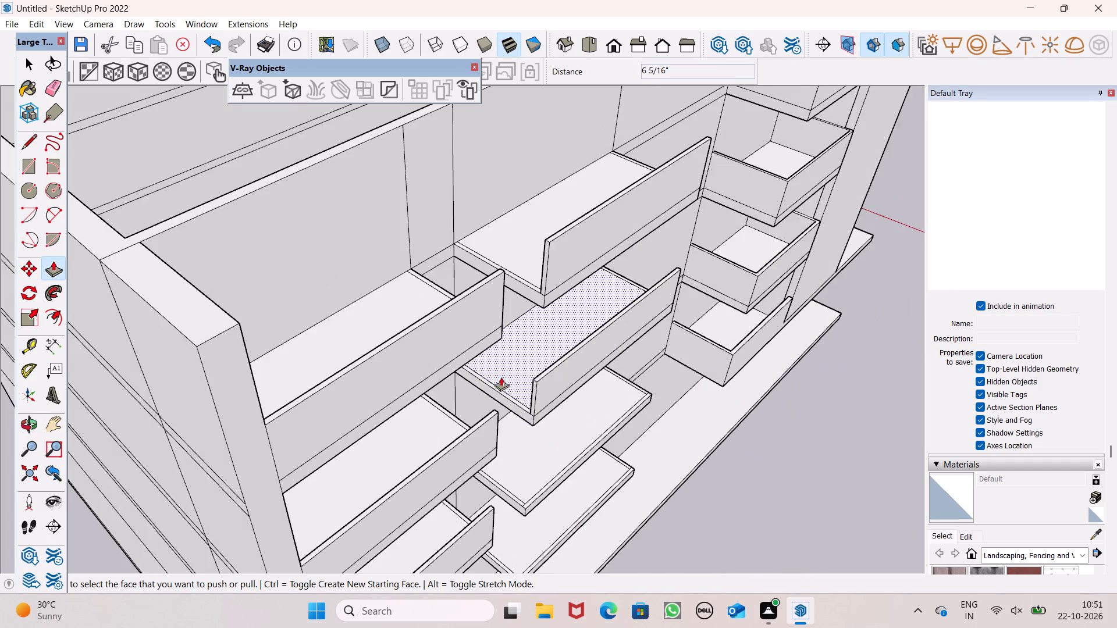
{"action": "middle_click_drag", "start_coordinate": [501, 379], "coordinate": [429, 508]}
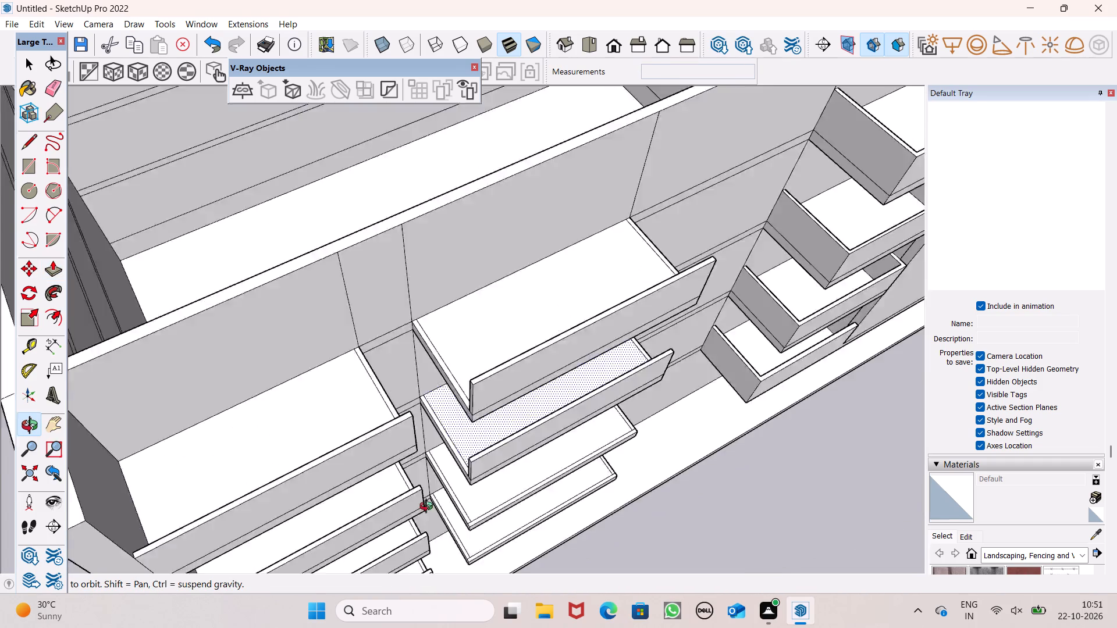
{"action": "middle_click_drag", "start_coordinate": [429, 508], "coordinate": [443, 530]}
{"action": "scroll", "coordinate": [497, 572], "scroll_direction": "up", "scroll_amount": 6}
{"action": "scroll", "coordinate": [488, 515], "scroll_direction": "down", "scroll_amount": 6}
{"action": "middle_click_drag", "start_coordinate": [508, 504], "coordinate": [433, 324]}
{"action": "scroll", "coordinate": [415, 308], "scroll_direction": "up", "scroll_amount": 1}
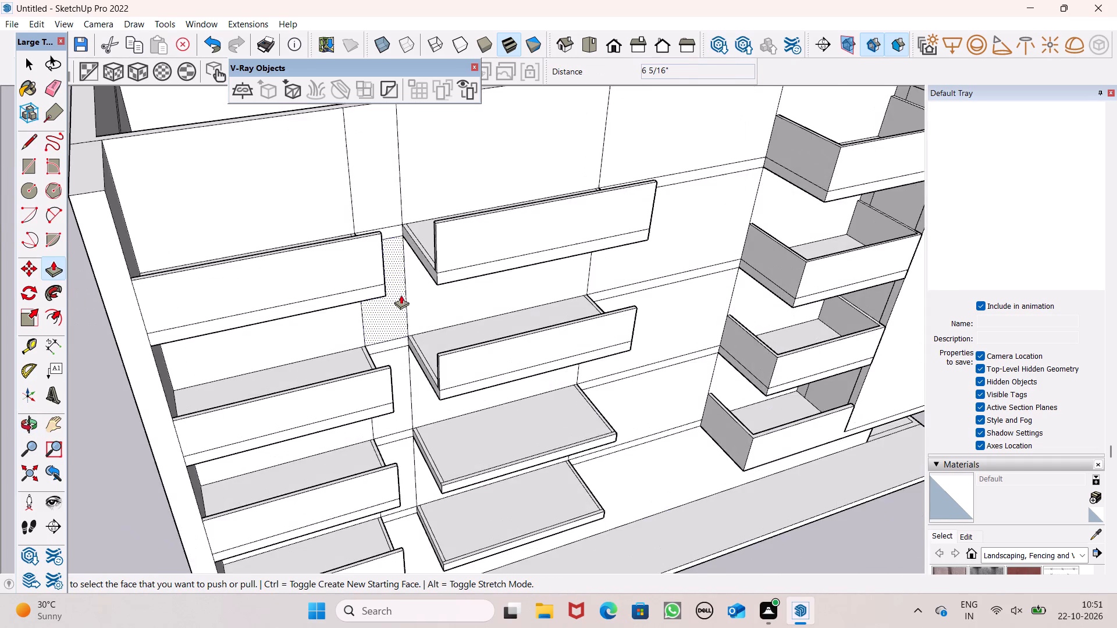
{"action": "scroll", "coordinate": [401, 297], "scroll_direction": "down", "scroll_amount": 2}
{"action": "scroll", "coordinate": [489, 505], "scroll_direction": "up", "scroll_amount": 6}
{"action": "scroll", "coordinate": [392, 415], "scroll_direction": "up", "scroll_amount": 6}
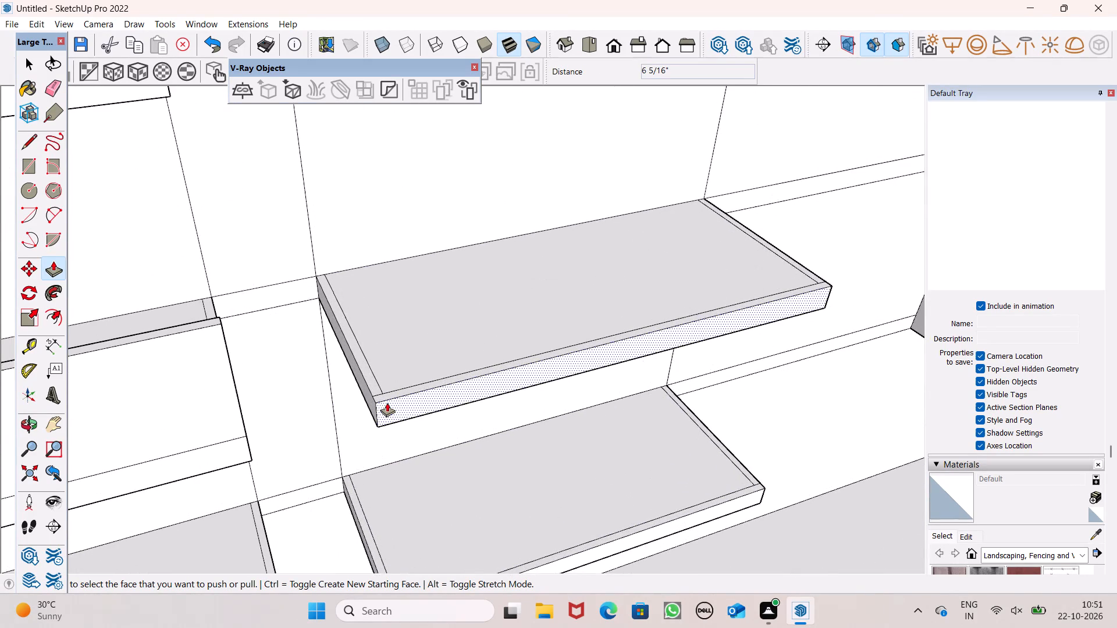
{"action": "left_click_drag", "start_coordinate": [383, 394], "coordinate": [197, 300]}
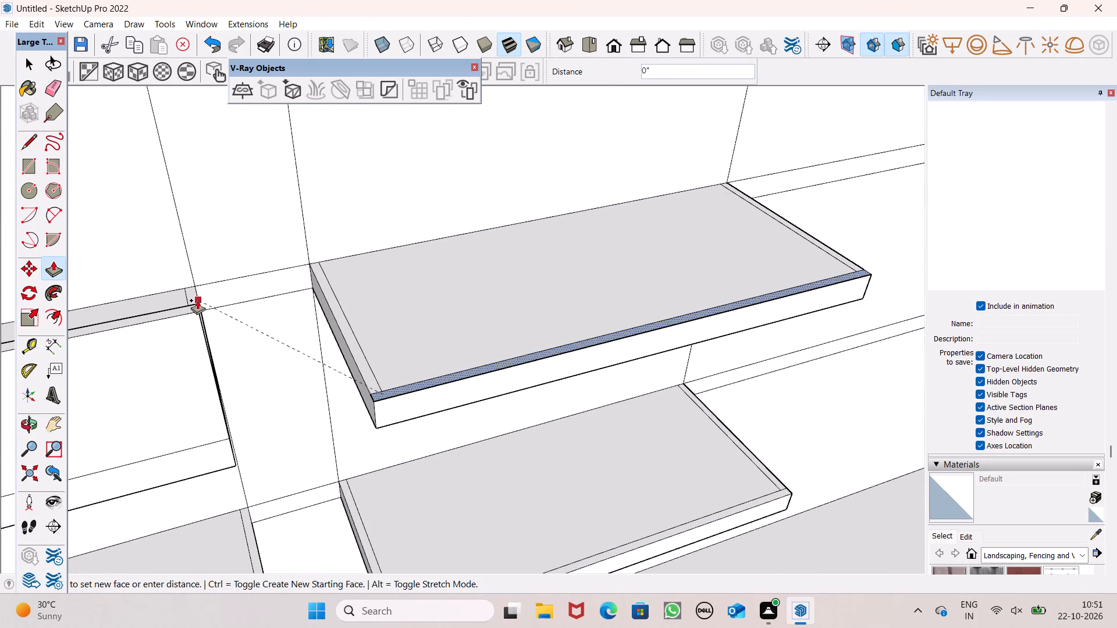
{"action": "left_click_drag", "start_coordinate": [197, 300], "coordinate": [187, 303]}
Push/Pull the front border strip on the lowest second-column slab up to the height of the neighbouring first-column parapet.
{"action": "scroll", "coordinate": [194, 305], "scroll_direction": "down", "scroll_amount": 5}
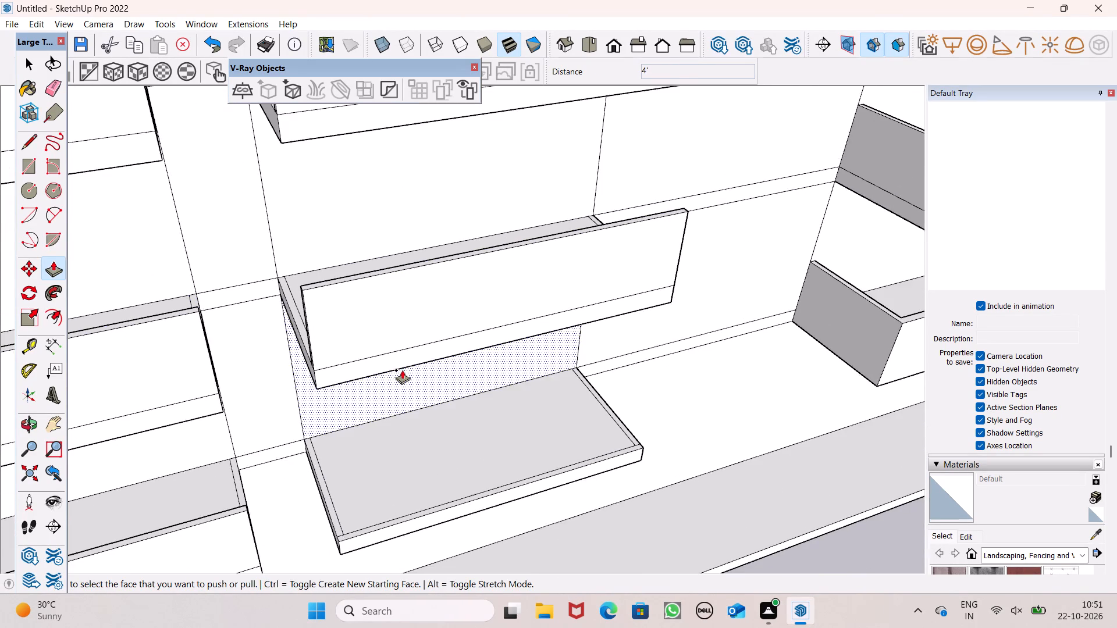
{"action": "middle_click_drag", "start_coordinate": [405, 372], "coordinate": [454, 276]}
{"action": "scroll", "coordinate": [458, 298], "scroll_direction": "down", "scroll_amount": 2}
{"action": "scroll", "coordinate": [348, 529], "scroll_direction": "up", "scroll_amount": 5}
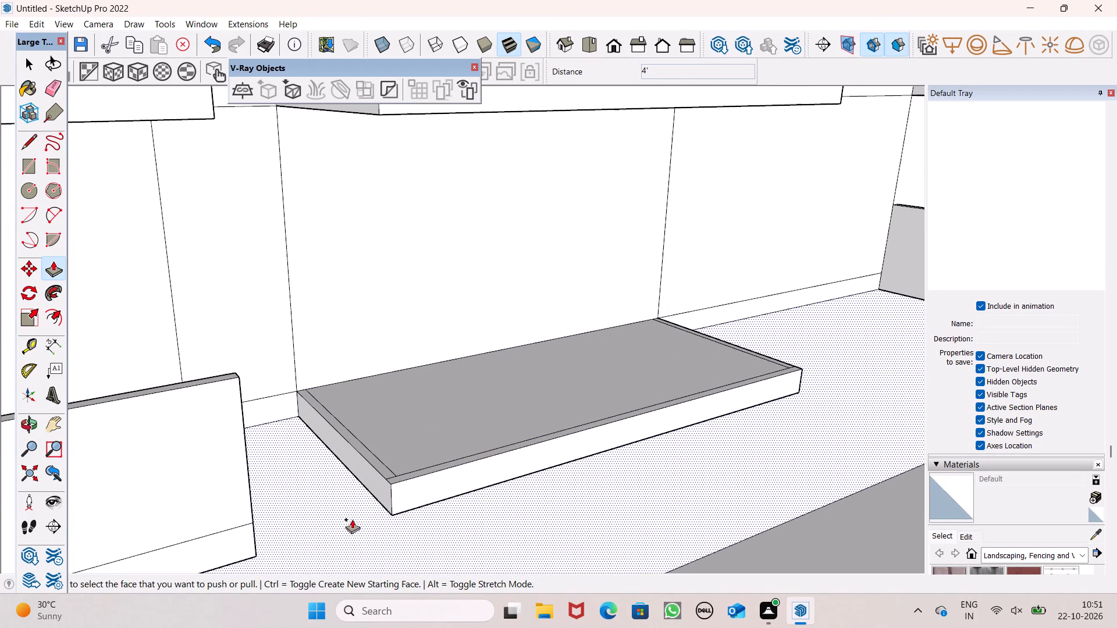
{"action": "left_click_drag", "start_coordinate": [391, 480], "coordinate": [250, 415]}
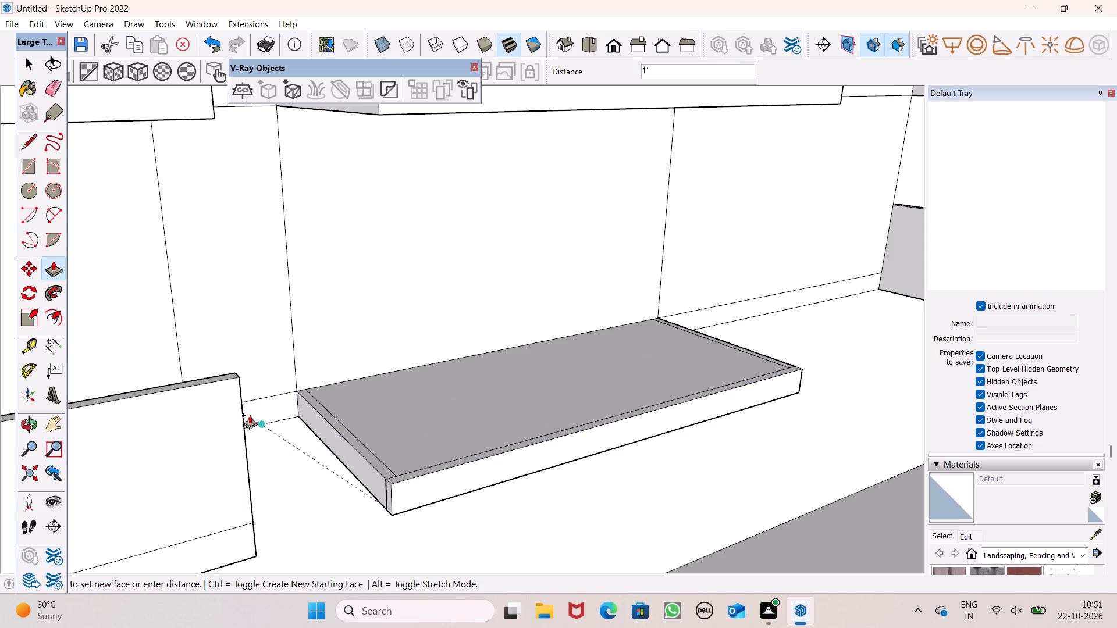
{"action": "left_click_drag", "start_coordinate": [250, 415], "coordinate": [223, 383]}
Examine the balcony parapets across the facade and the open slab ends in the first two columns from several angles.
{"action": "scroll", "coordinate": [455, 313], "scroll_direction": "down", "scroll_amount": 6}
{"action": "middle_click_drag", "start_coordinate": [530, 379], "coordinate": [490, 371]}
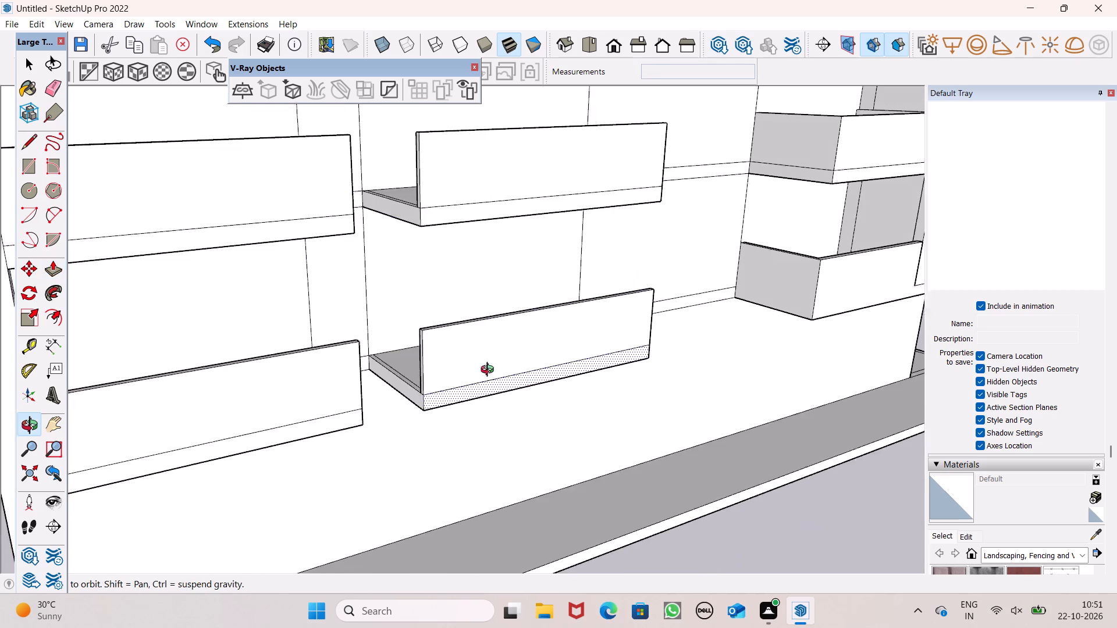
{"action": "middle_click_drag", "start_coordinate": [490, 371], "coordinate": [303, 364]}
{"action": "key", "text": "space"}
{"action": "scroll", "coordinate": [611, 343], "scroll_direction": "down", "scroll_amount": 12}
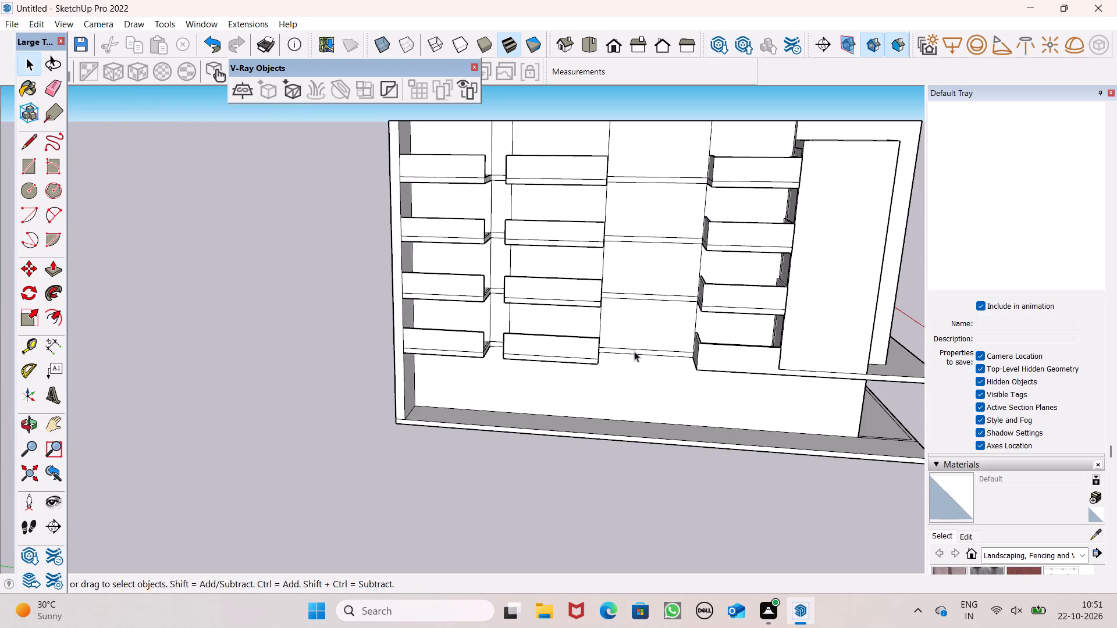
{"action": "scroll", "coordinate": [628, 341], "scroll_direction": "down", "scroll_amount": 4}
{"action": "scroll", "coordinate": [646, 234], "scroll_direction": "up", "scroll_amount": 6}
{"action": "scroll", "coordinate": [646, 235], "scroll_direction": "down", "scroll_amount": 3}
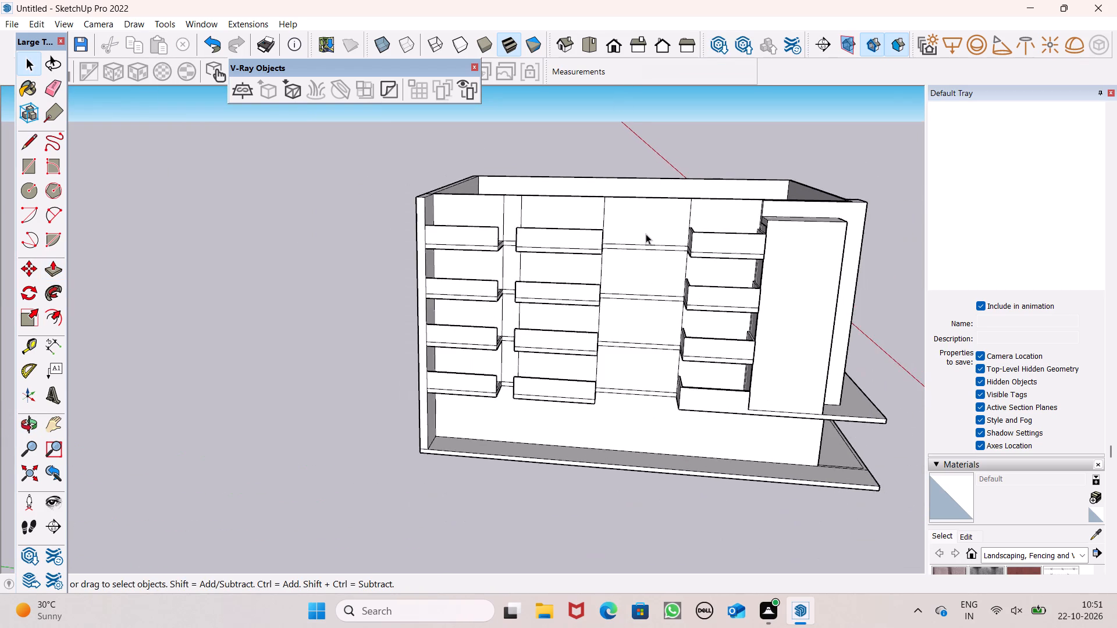
{"action": "middle_click_drag", "start_coordinate": [645, 234], "coordinate": [396, 349]}
{"action": "scroll", "coordinate": [444, 254], "scroll_direction": "up", "scroll_amount": 7}
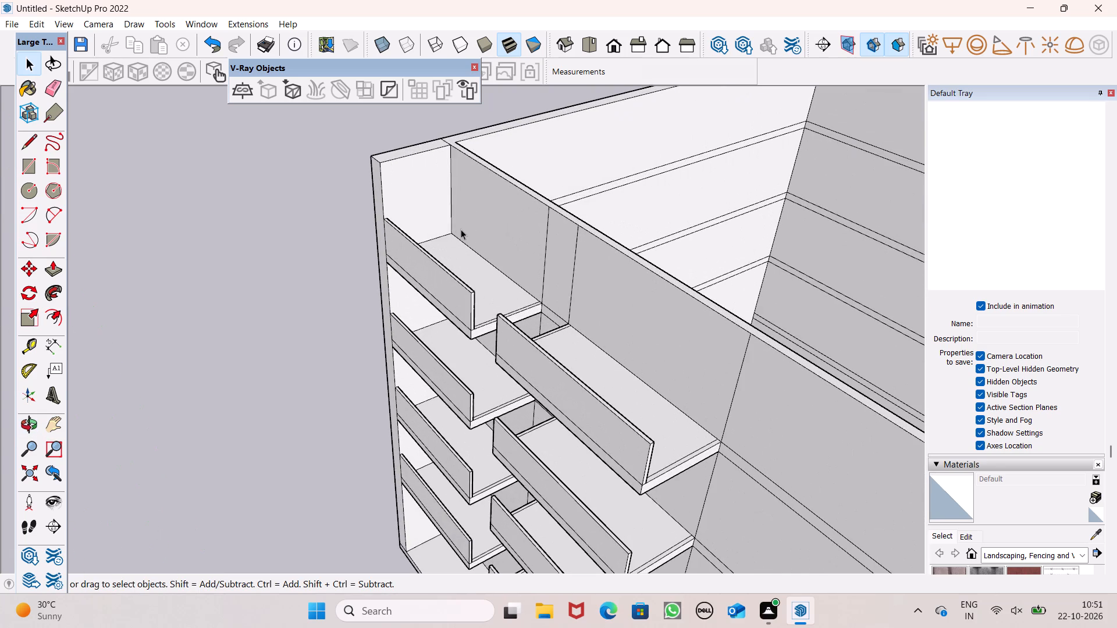
{"action": "scroll", "coordinate": [461, 229], "scroll_direction": "down", "scroll_amount": 7}
{"action": "scroll", "coordinate": [481, 245], "scroll_direction": "up", "scroll_amount": 6}
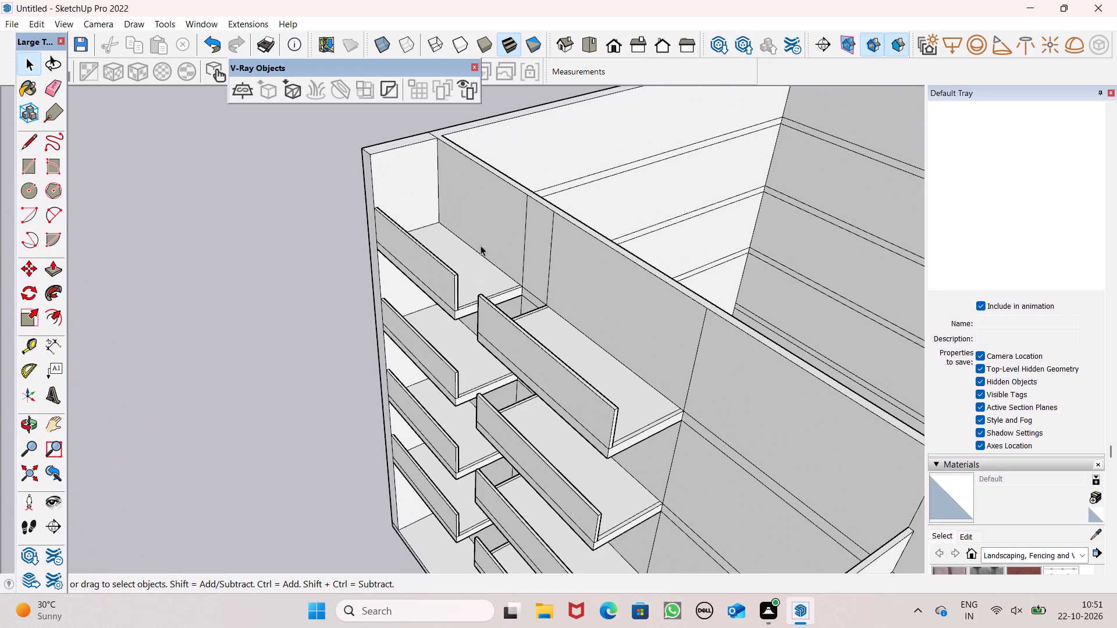
{"action": "middle_click_drag", "start_coordinate": [535, 331], "coordinate": [445, 413]}
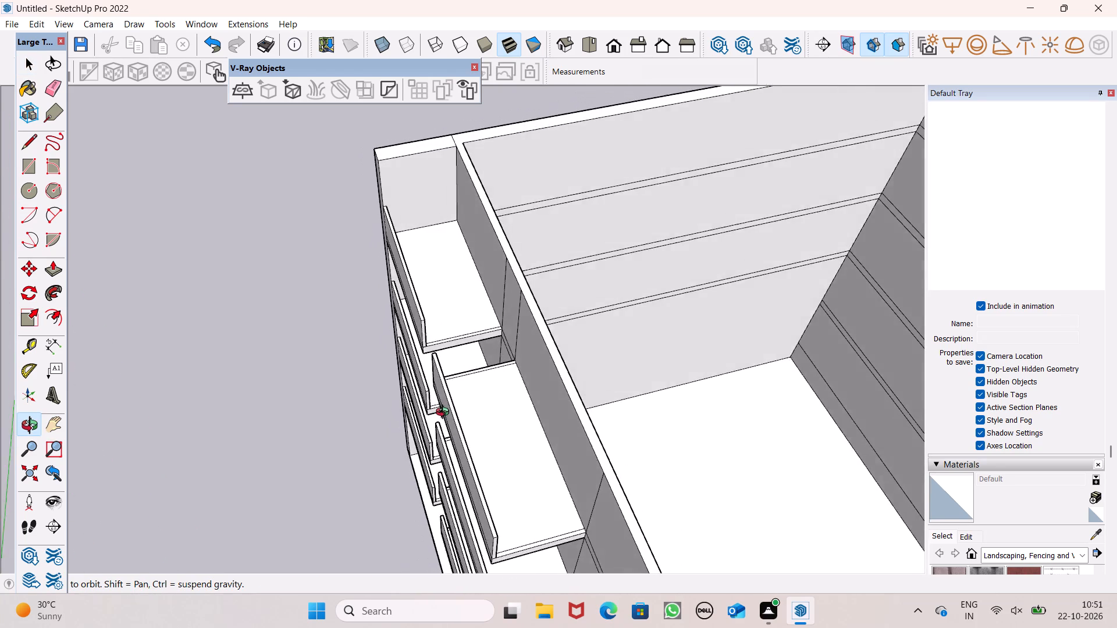
{"action": "middle_click_drag", "start_coordinate": [445, 413], "coordinate": [528, 377]}
{"action": "scroll", "coordinate": [515, 388], "scroll_direction": "up", "scroll_amount": 1}
{"action": "middle_click_drag", "start_coordinate": [524, 316], "coordinate": [497, 343]}
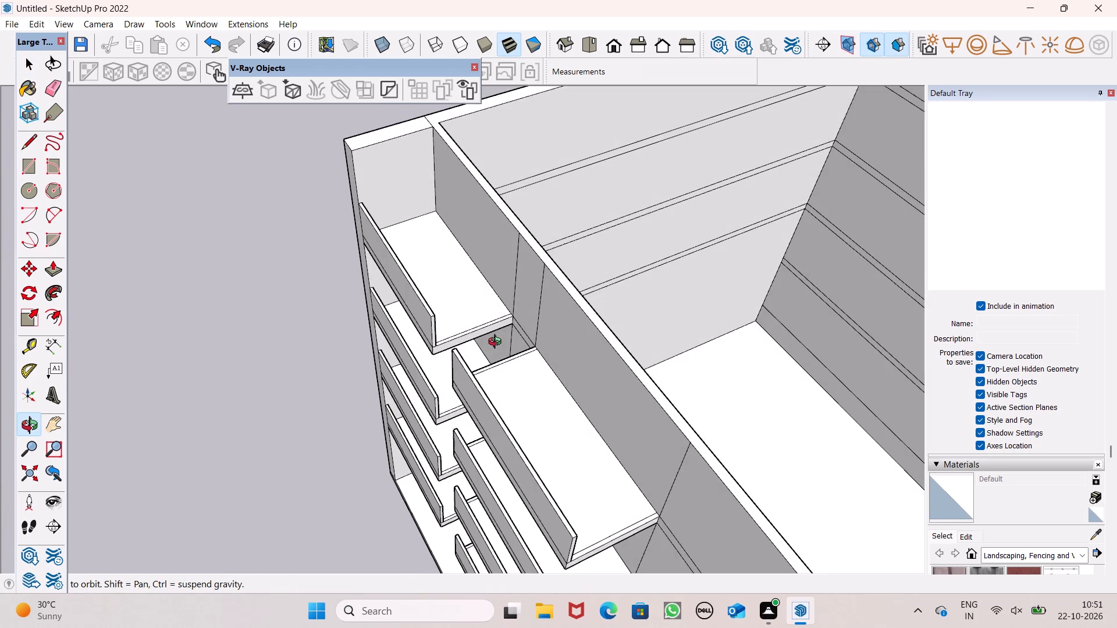
{"action": "middle_click_drag", "start_coordinate": [497, 343], "coordinate": [499, 326]}
{"action": "scroll", "coordinate": [497, 343], "scroll_direction": "up", "scroll_amount": 1}
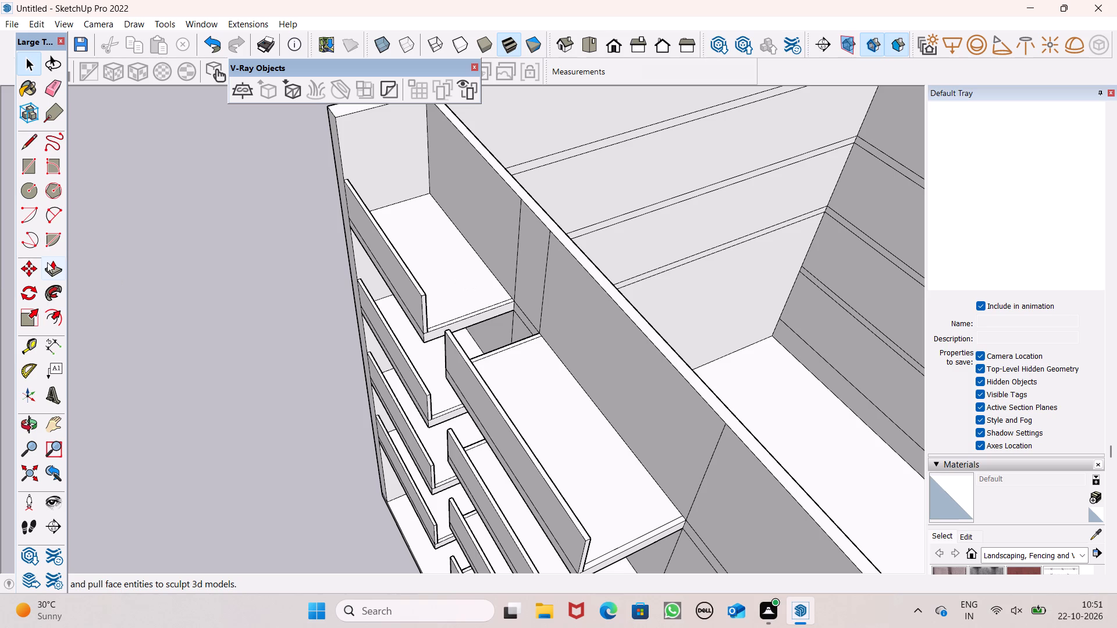
{"action": "middle_click_drag", "start_coordinate": [372, 353], "coordinate": [670, 356]}
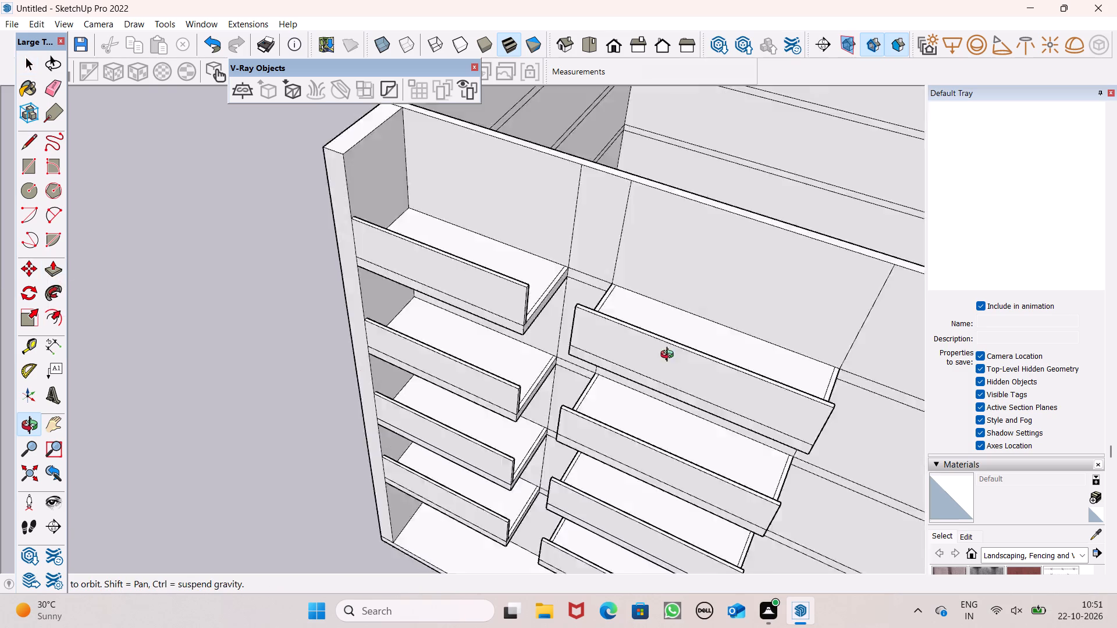
{"action": "middle_click_drag", "start_coordinate": [670, 356], "coordinate": [916, 373]}
{"action": "scroll", "coordinate": [805, 324], "scroll_direction": "up", "scroll_amount": 5}
{"action": "scroll", "coordinate": [595, 294], "scroll_direction": "down", "scroll_amount": 5}
{"action": "middle_click_drag", "start_coordinate": [598, 331], "coordinate": [580, 355]}
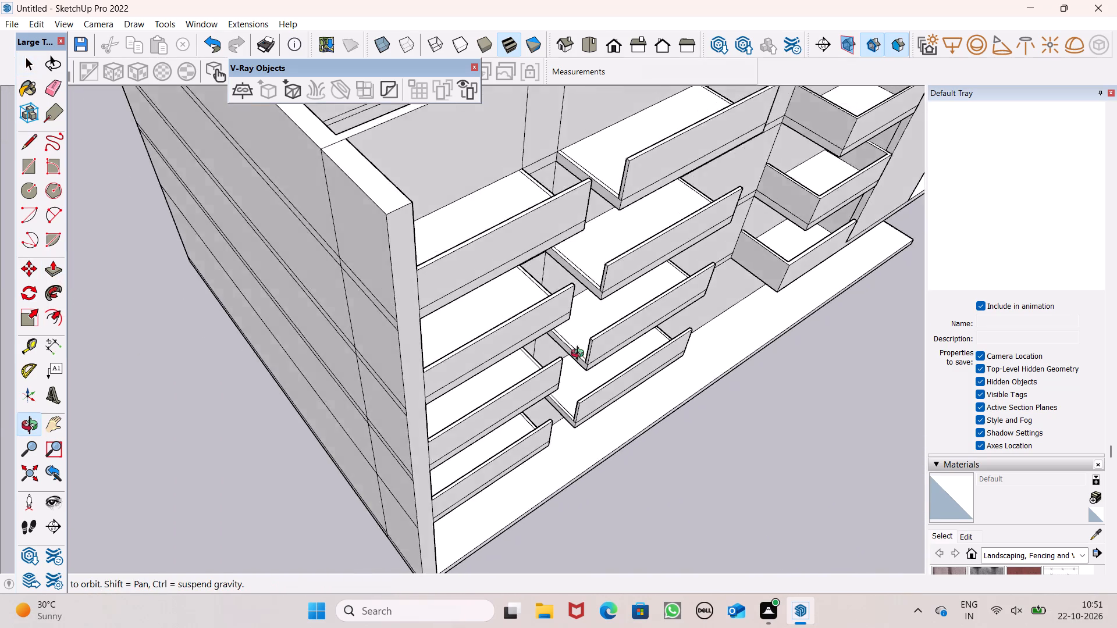
{"action": "middle_click_drag", "start_coordinate": [580, 355], "coordinate": [0, 395]}
{"action": "scroll", "coordinate": [146, 277], "scroll_direction": "up", "scroll_amount": 1}
{"action": "scroll", "coordinate": [201, 361], "scroll_direction": "down", "scroll_amount": 6}
{"action": "scroll", "coordinate": [293, 161], "scroll_direction": "up", "scroll_amount": 6}
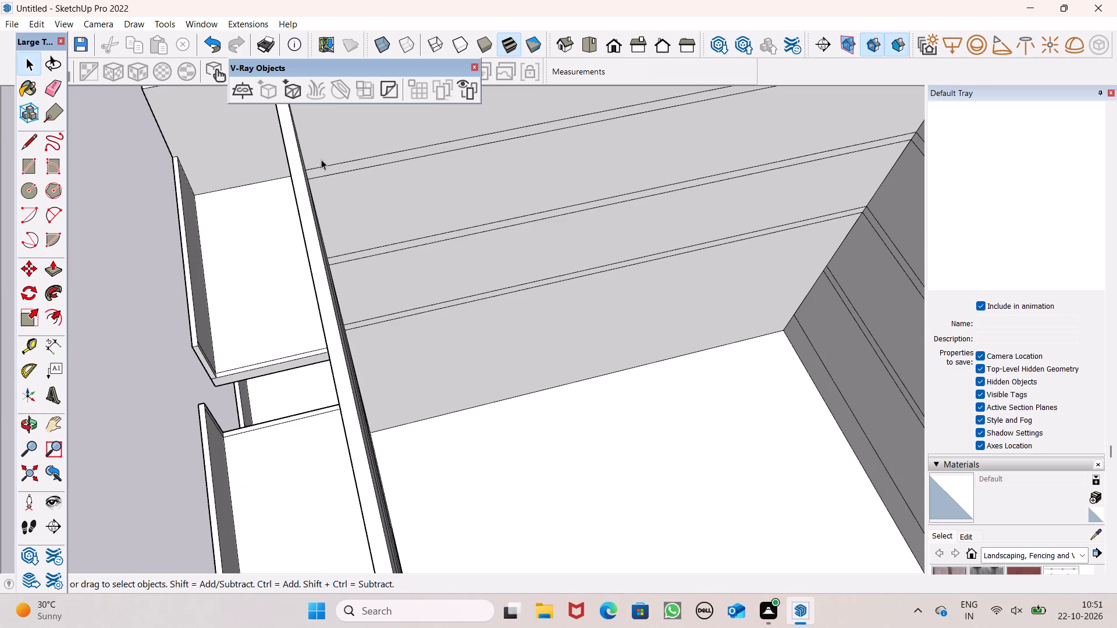
Raise the side border strip on the top first-column slab, at the end facing the second column, to 4' with Push/Pull.
{"action": "left_click_drag", "start_coordinate": [50, 273], "coordinate": [72, 261]}
{"action": "scroll", "coordinate": [339, 189], "scroll_direction": "down", "scroll_amount": 4}
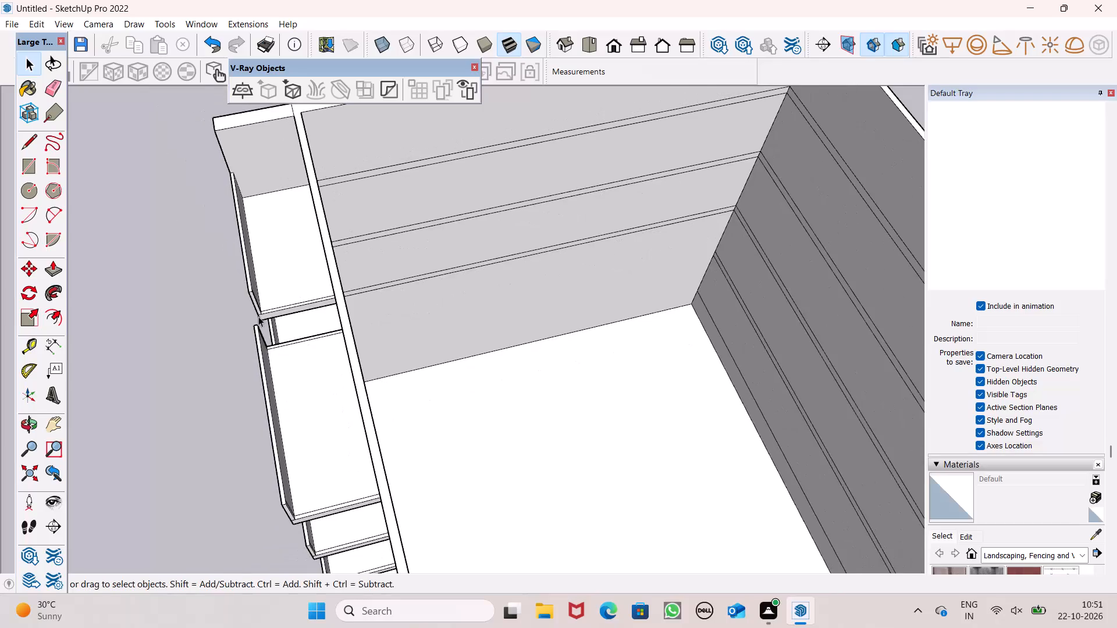
{"action": "scroll", "coordinate": [257, 316], "scroll_direction": "up", "scroll_amount": 6}
{"action": "left_click", "coordinate": [49, 274]}
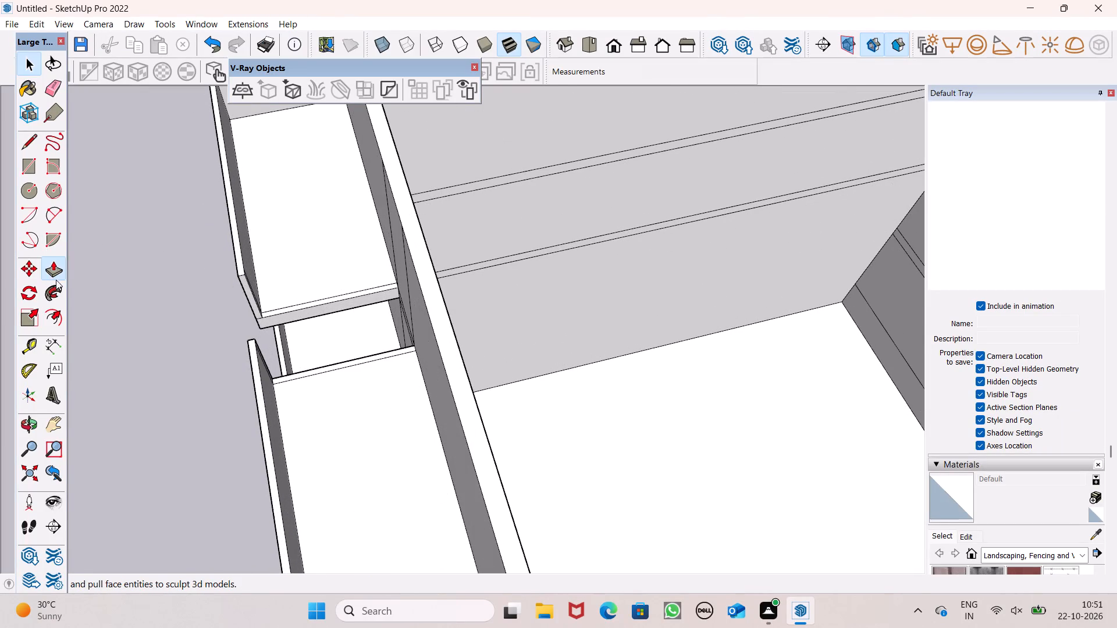
{"action": "scroll", "coordinate": [195, 306], "scroll_direction": "up", "scroll_amount": 5}
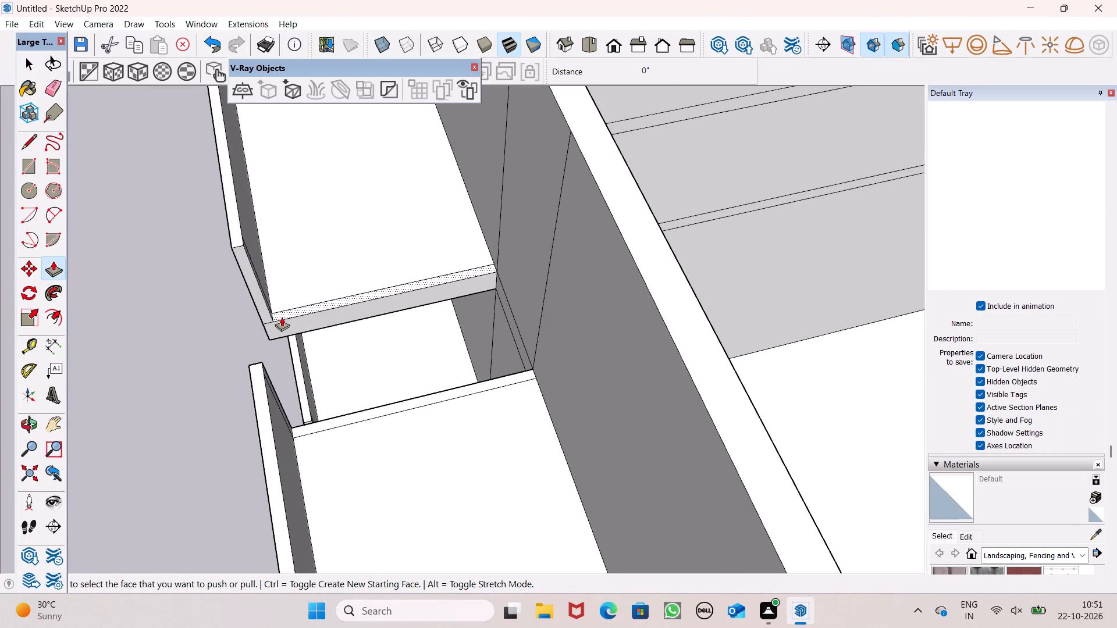
{"action": "left_click_drag", "start_coordinate": [272, 303], "coordinate": [258, 273]}
{"action": "key", "text": "ctrl+z"}
{"action": "left_click_drag", "start_coordinate": [280, 313], "coordinate": [237, 254]}
Raise the side border strip on the top second-column slab, at the end facing the first column, by 4' with Push/Pull.
{"action": "scroll", "coordinate": [368, 223], "scroll_direction": "down", "scroll_amount": 6}
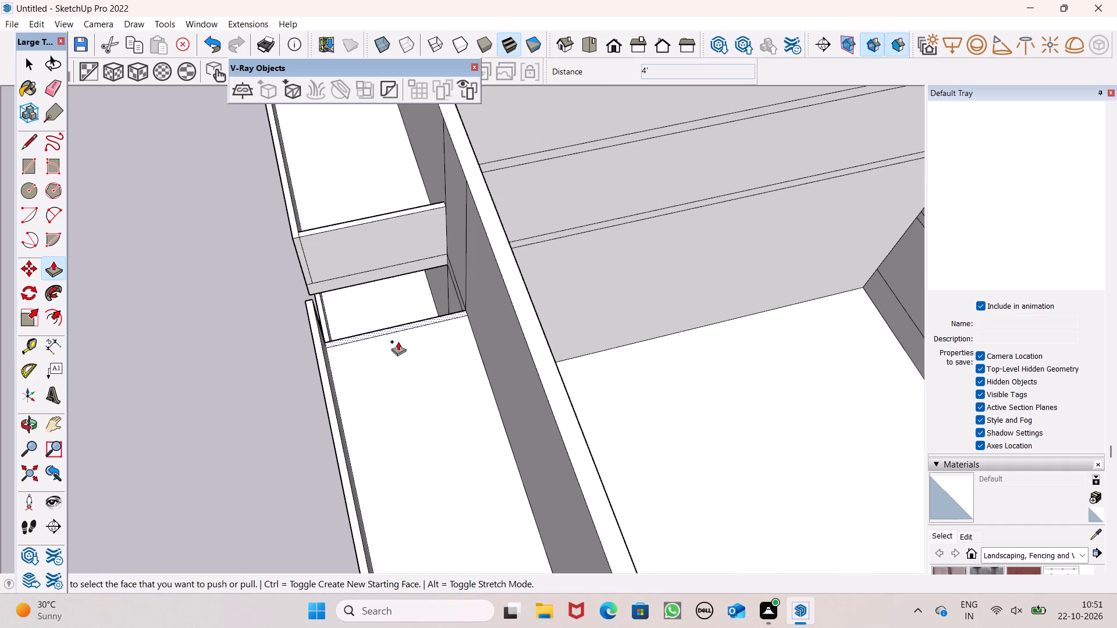
{"action": "left_click_drag", "start_coordinate": [353, 339], "coordinate": [303, 318]}
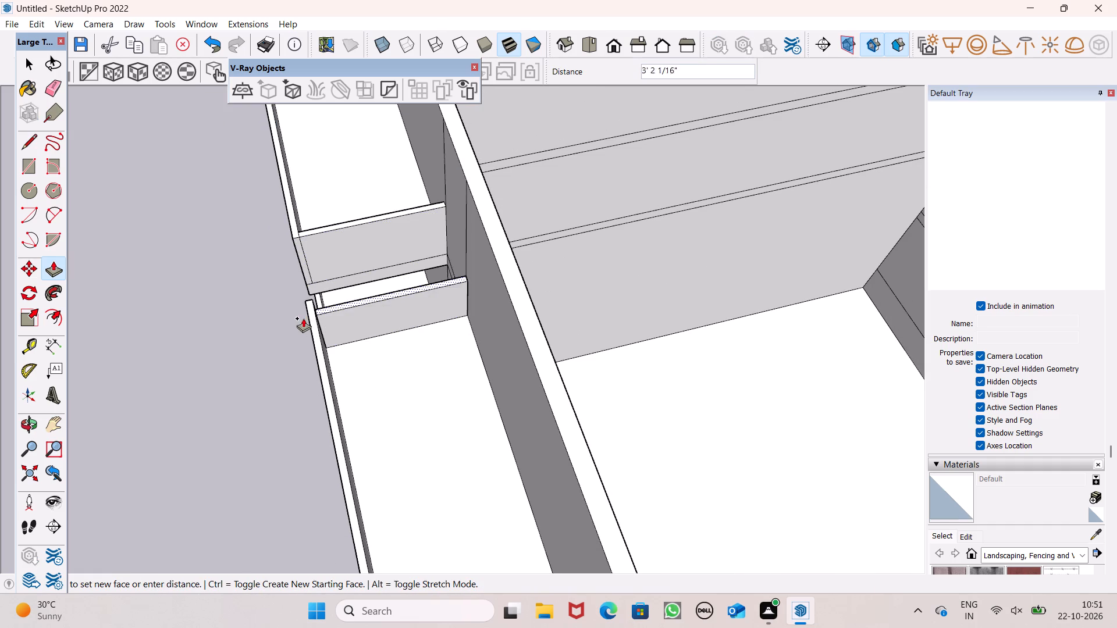
{"action": "left_click_drag", "start_coordinate": [303, 318], "coordinate": [303, 309]}
Raise the side border strip at the far end of the top second-column slab, away from the first column, by 4'.
{"action": "scroll", "coordinate": [310, 231], "scroll_direction": "down", "scroll_amount": 8}
{"action": "middle_click_drag", "start_coordinate": [318, 379], "coordinate": [431, 272]}
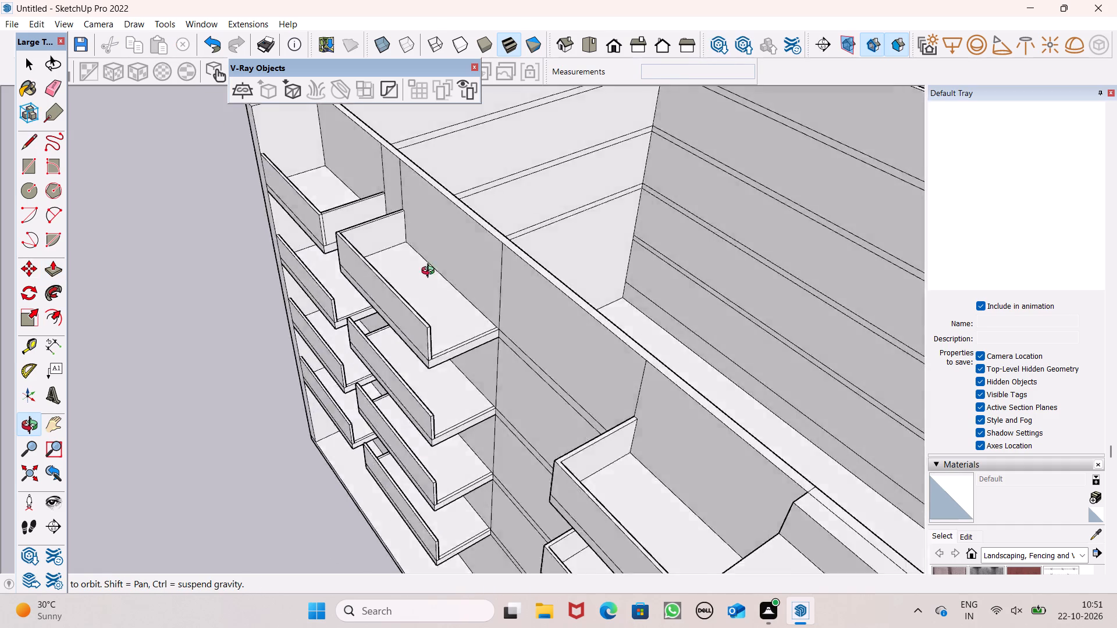
{"action": "middle_click_drag", "start_coordinate": [431, 272], "coordinate": [443, 294]}
{"action": "scroll", "coordinate": [443, 314], "scroll_direction": "up", "scroll_amount": 7}
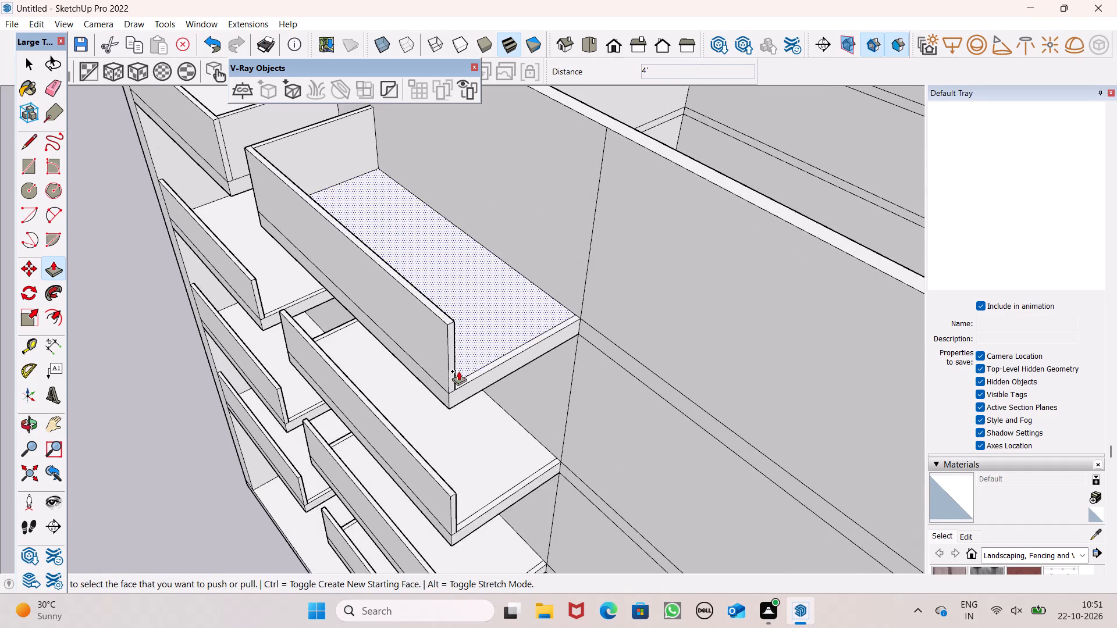
{"action": "scroll", "coordinate": [452, 377], "scroll_direction": "up", "scroll_amount": 5}
{"action": "left_click_drag", "start_coordinate": [467, 388], "coordinate": [444, 291]}
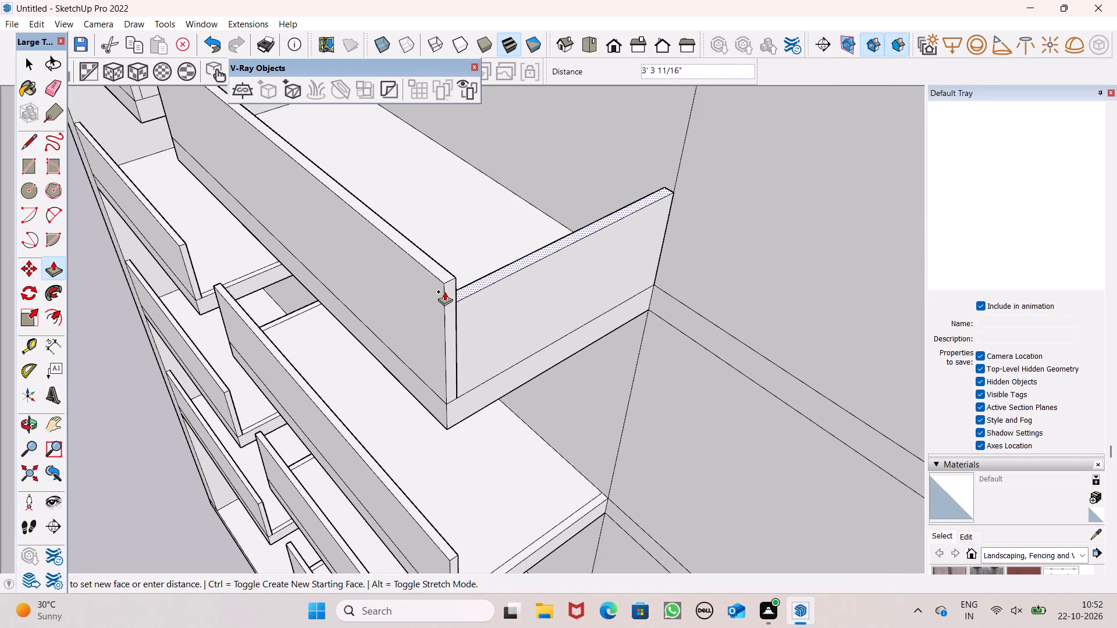
{"action": "left_click_drag", "start_coordinate": [444, 291], "coordinate": [443, 283]}
Raise the far-end side strip on the second slab from the top in the second column by 3' 5 11/16", flush with its front parapet.
{"action": "scroll", "coordinate": [498, 184], "scroll_direction": "down", "scroll_amount": 7}
{"action": "scroll", "coordinate": [474, 401], "scroll_direction": "up", "scroll_amount": 6}
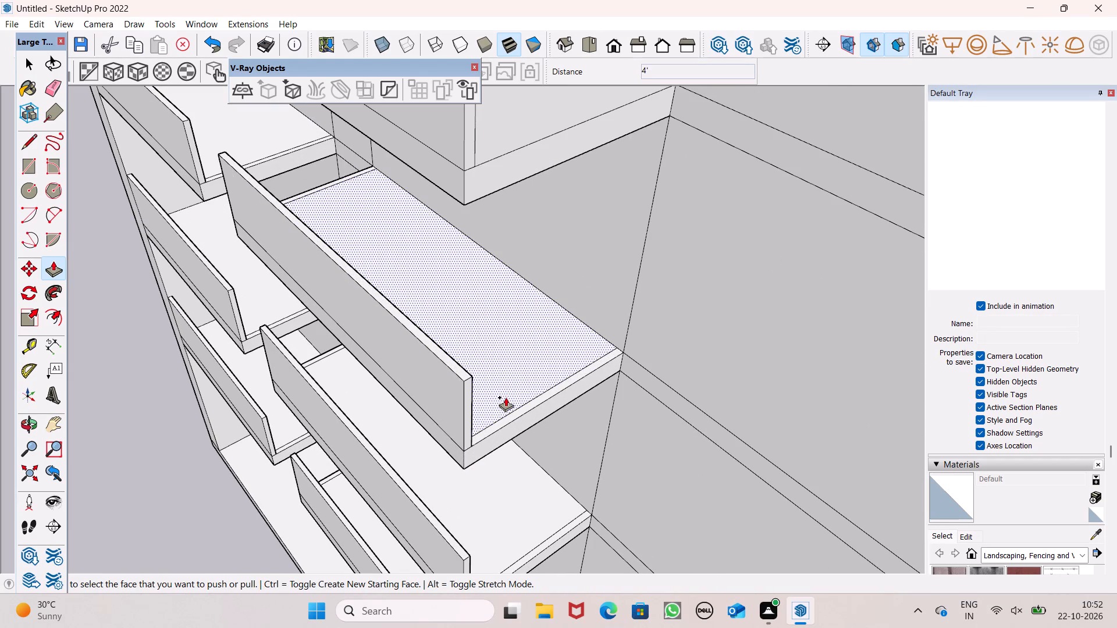
{"action": "left_click_drag", "start_coordinate": [492, 426], "coordinate": [472, 382]}
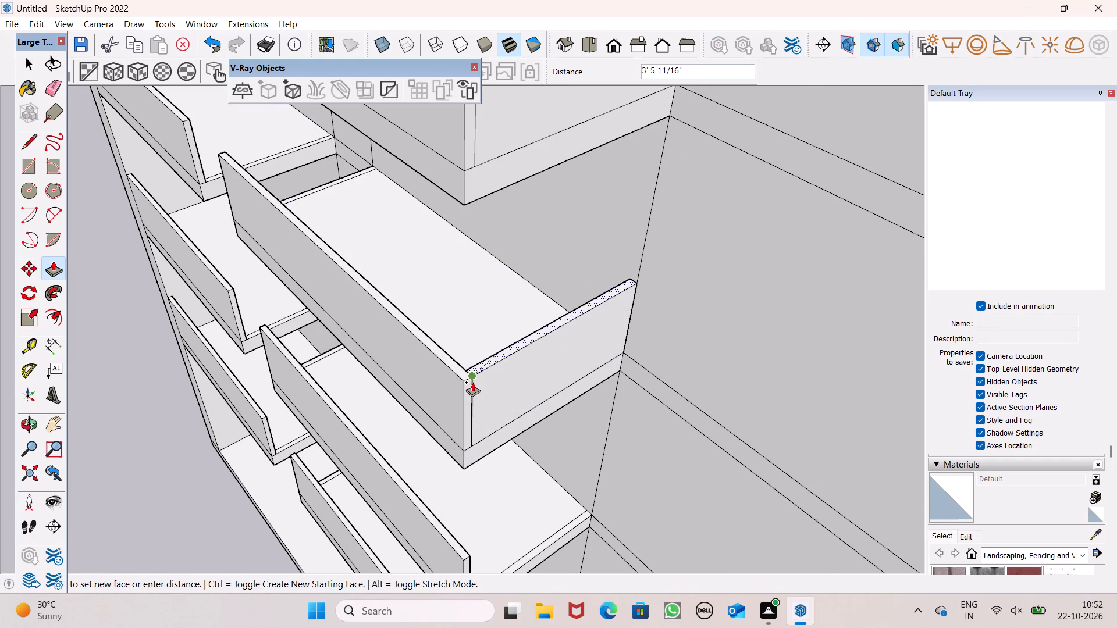
{"action": "left_click_drag", "start_coordinate": [472, 382], "coordinate": [470, 380]}
Raise the far-end side border strips on the third and bottom second-column slabs by 4' with Push/Pull, flush with their front parapets.
{"action": "scroll", "coordinate": [479, 351], "scroll_direction": "down", "scroll_amount": 8}
{"action": "scroll", "coordinate": [486, 473], "scroll_direction": "up", "scroll_amount": 8}
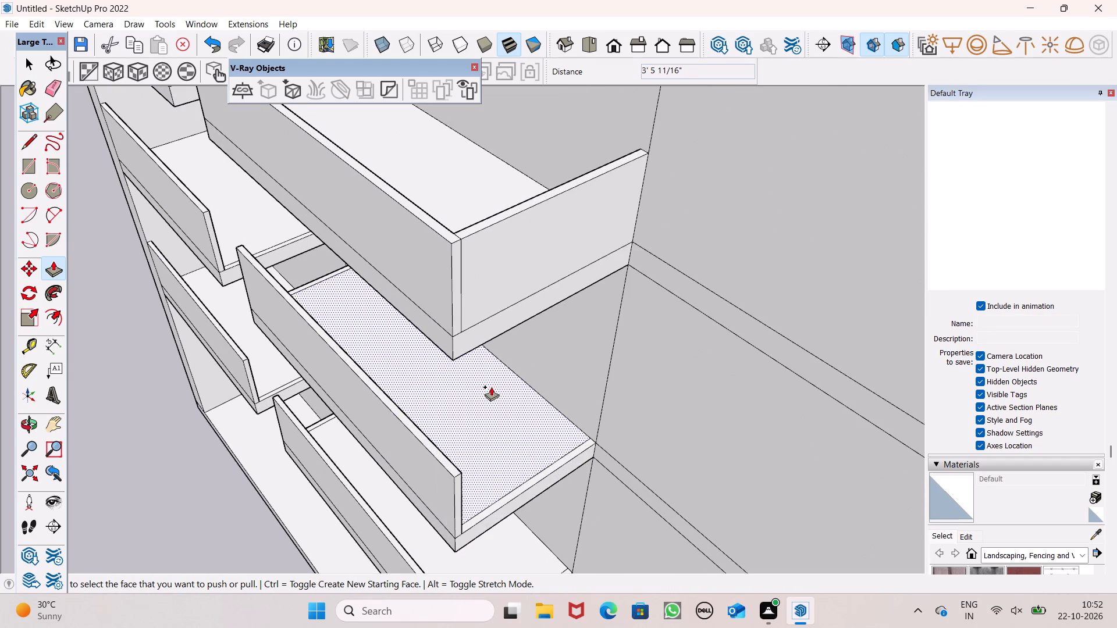
{"action": "scroll", "coordinate": [491, 376], "scroll_direction": "down", "scroll_amount": 5}
{"action": "scroll", "coordinate": [469, 527], "scroll_direction": "up", "scroll_amount": 5}
{"action": "scroll", "coordinate": [501, 389], "scroll_direction": "up", "scroll_amount": 2}
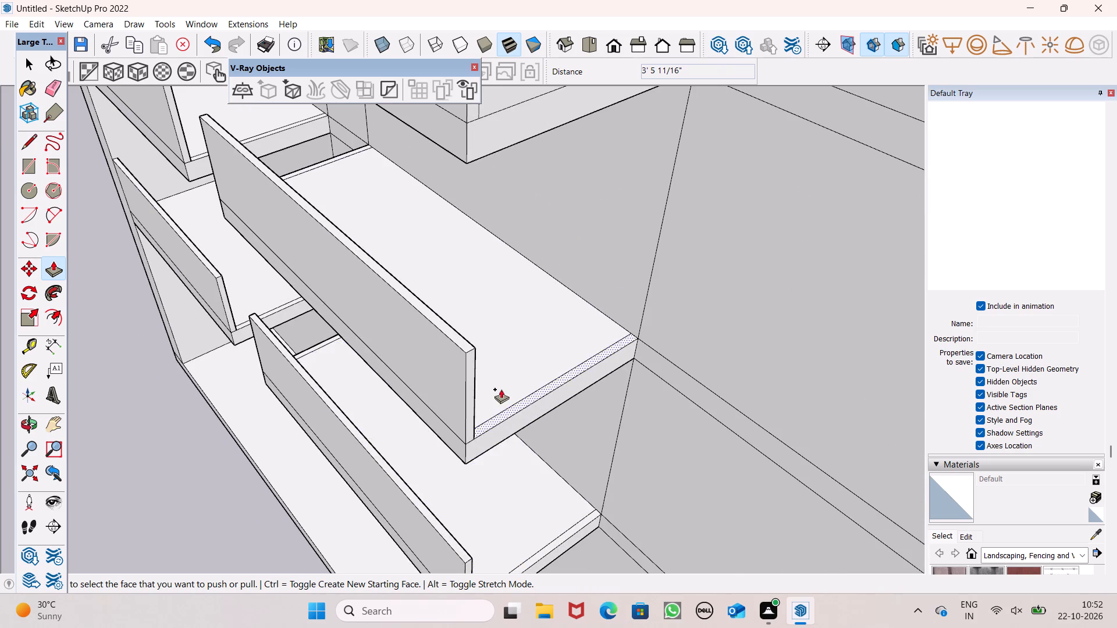
{"action": "scroll", "coordinate": [501, 389], "scroll_direction": "up", "scroll_amount": 4}
{"action": "left_click_drag", "start_coordinate": [467, 459], "coordinate": [467, 459]}
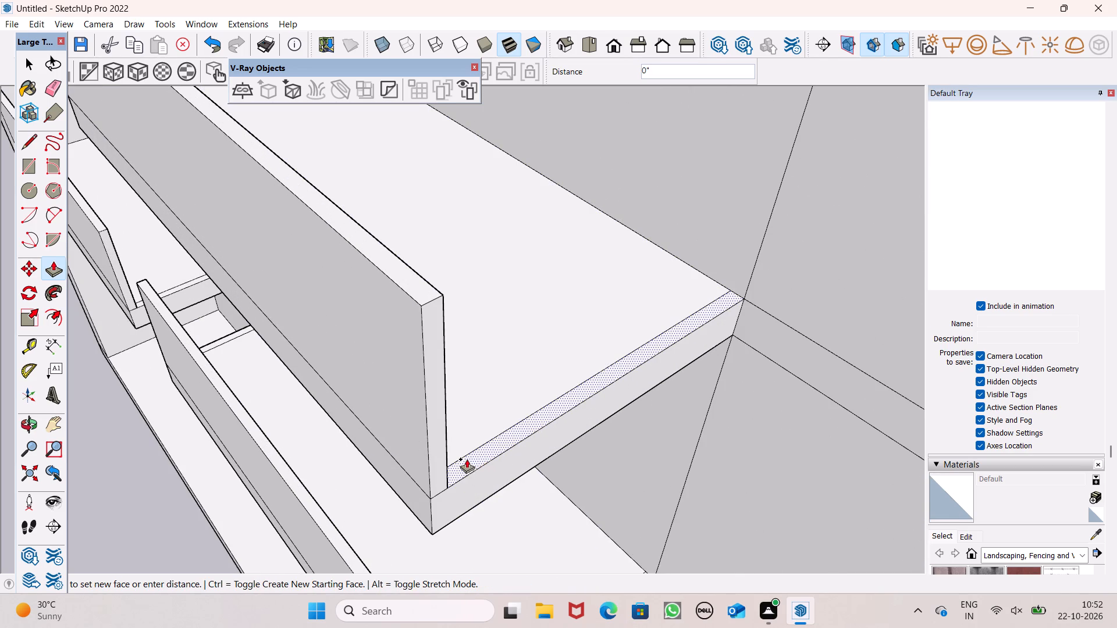
{"action": "left_click_drag", "start_coordinate": [467, 459], "coordinate": [417, 302]}
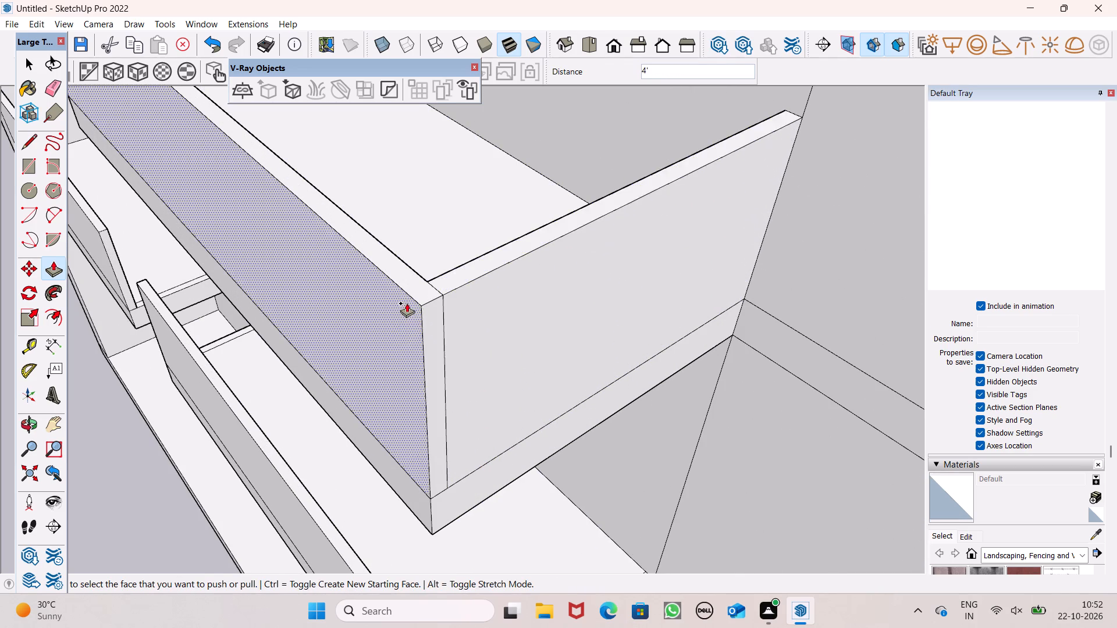
{"action": "scroll", "coordinate": [405, 302], "scroll_direction": "down", "scroll_amount": 9}
{"action": "scroll", "coordinate": [427, 493], "scroll_direction": "up", "scroll_amount": 6}
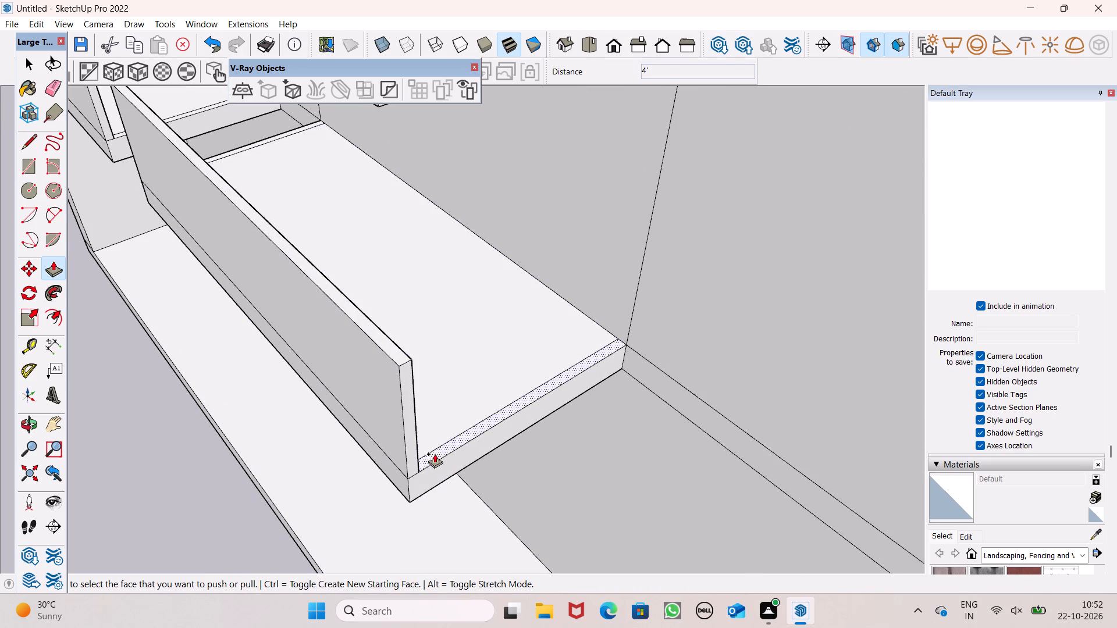
{"action": "left_click_drag", "start_coordinate": [435, 451], "coordinate": [409, 361]}
Raise the facing side strips on the second slabs from the top in the first and second columns by 3' 5 11/16".
{"action": "scroll", "coordinate": [388, 376], "scroll_direction": "down", "scroll_amount": 8}
{"action": "scroll", "coordinate": [344, 327], "scroll_direction": "down", "scroll_amount": 2}
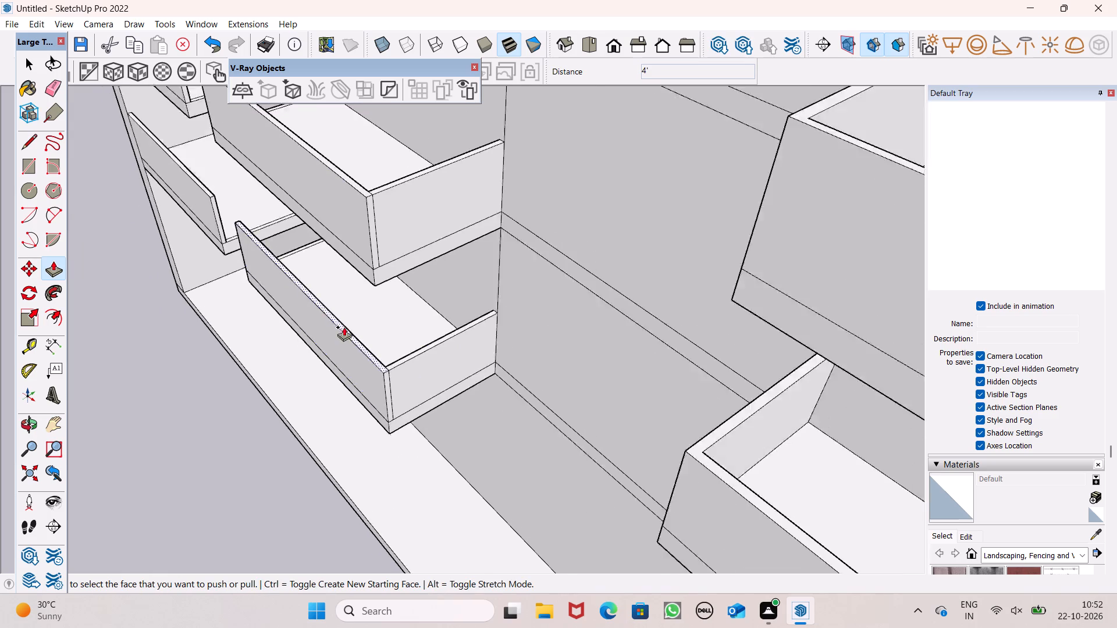
{"action": "scroll", "coordinate": [344, 327], "scroll_direction": "down", "scroll_amount": 5}
{"action": "middle_click_drag", "start_coordinate": [227, 347], "coordinate": [852, 365]}
{"action": "scroll", "coordinate": [695, 301], "scroll_direction": "down", "scroll_amount": 4}
{"action": "middle_click_drag", "start_coordinate": [676, 341], "coordinate": [505, 316]}
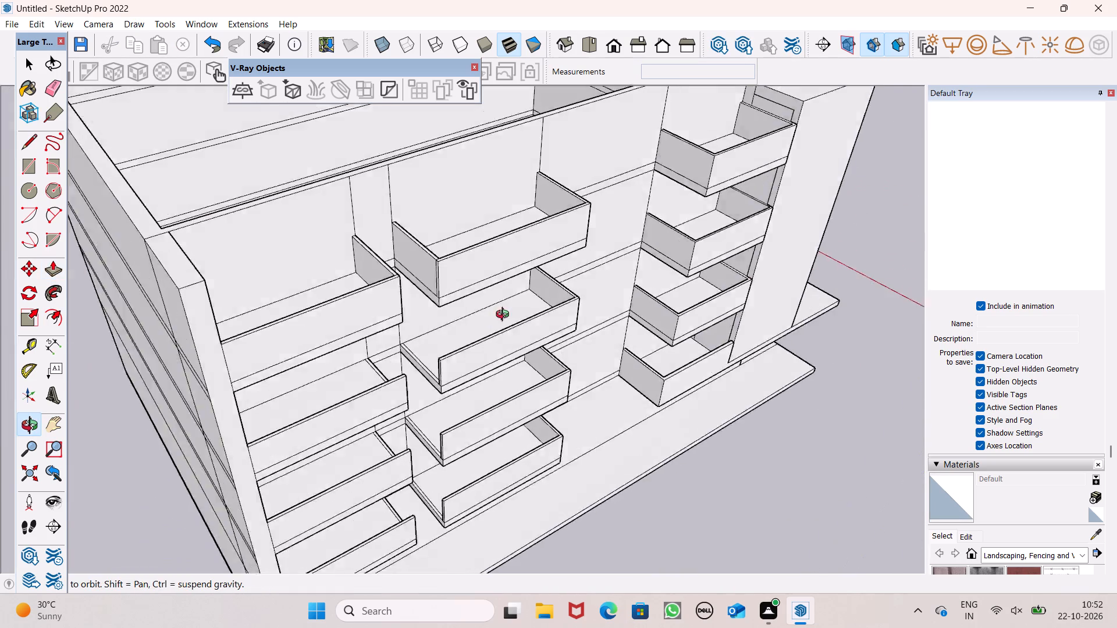
{"action": "middle_click_drag", "start_coordinate": [505, 316], "coordinate": [453, 322]}
{"action": "scroll", "coordinate": [415, 336], "scroll_direction": "up", "scroll_amount": 6}
{"action": "scroll", "coordinate": [313, 379], "scroll_direction": "up", "scroll_amount": 5}
{"action": "left_click_drag", "start_coordinate": [313, 385], "coordinate": [327, 395]}
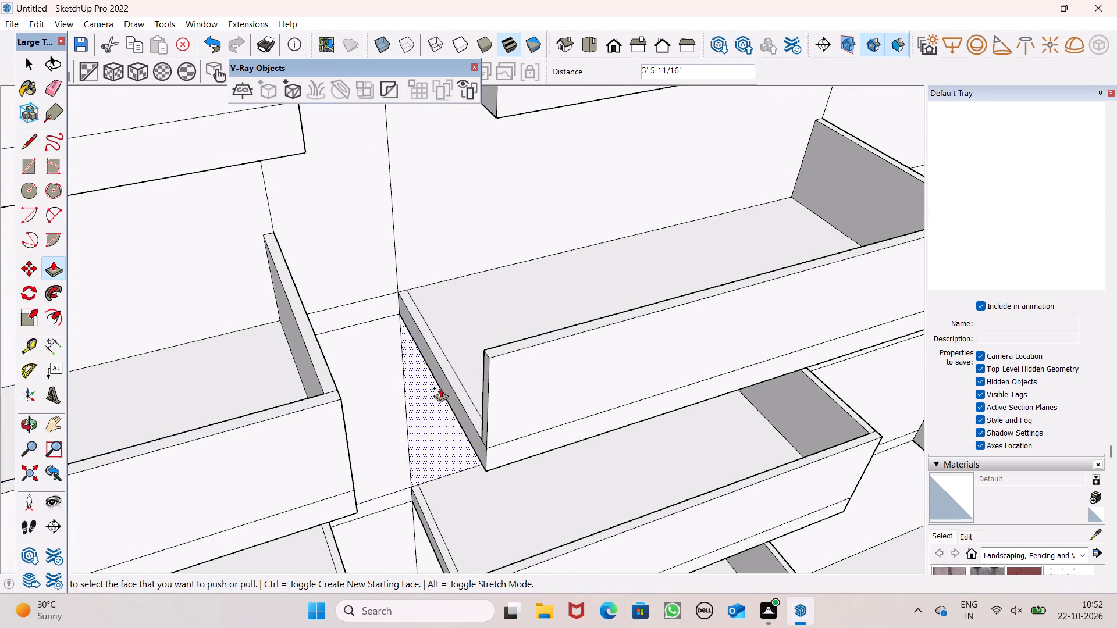
{"action": "left_click_drag", "start_coordinate": [469, 409], "coordinate": [491, 356]}
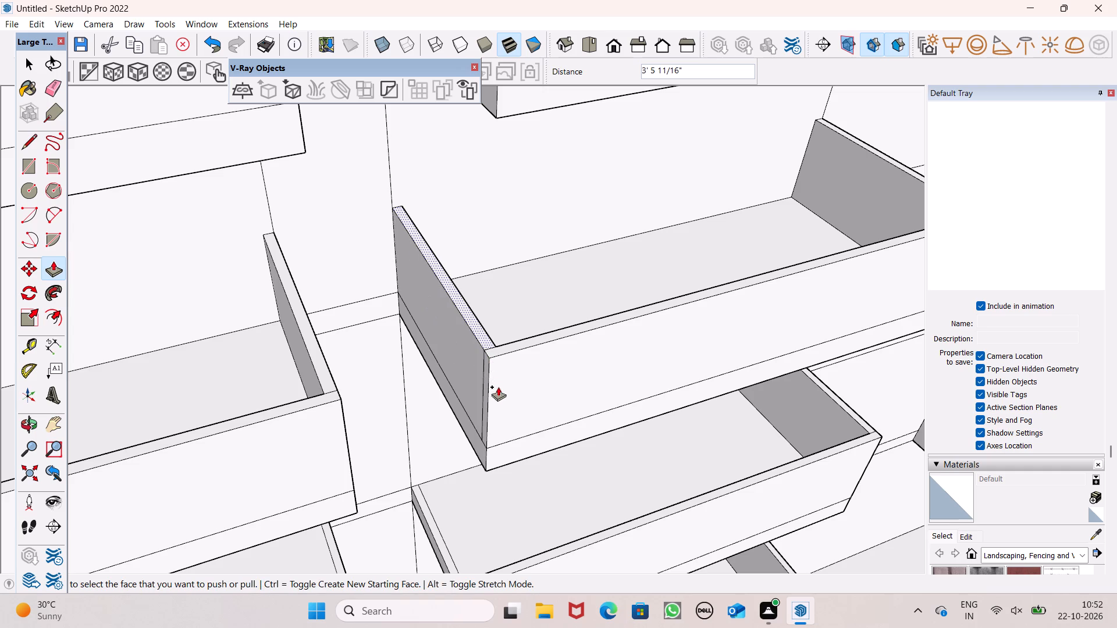
Raise the facing side strips on the third slabs from the top in the first and second columns by 4'.
{"action": "scroll", "coordinate": [514, 364], "scroll_direction": "down", "scroll_amount": 5}
{"action": "scroll", "coordinate": [511, 501], "scroll_direction": "up", "scroll_amount": 2}
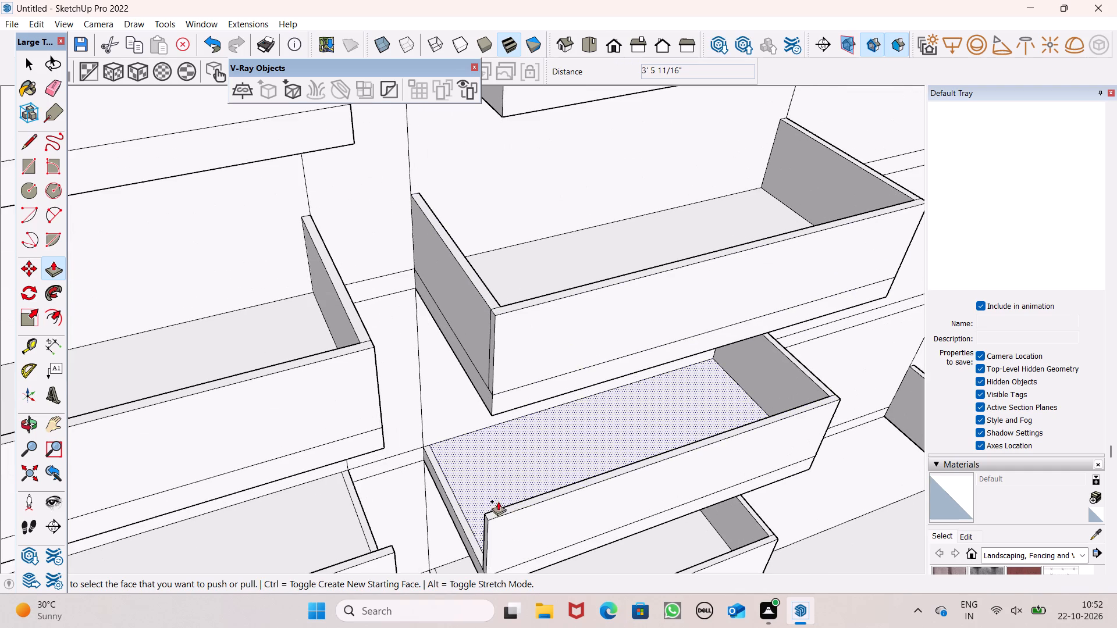
{"action": "left_click_drag", "start_coordinate": [471, 533], "coordinate": [490, 501]}
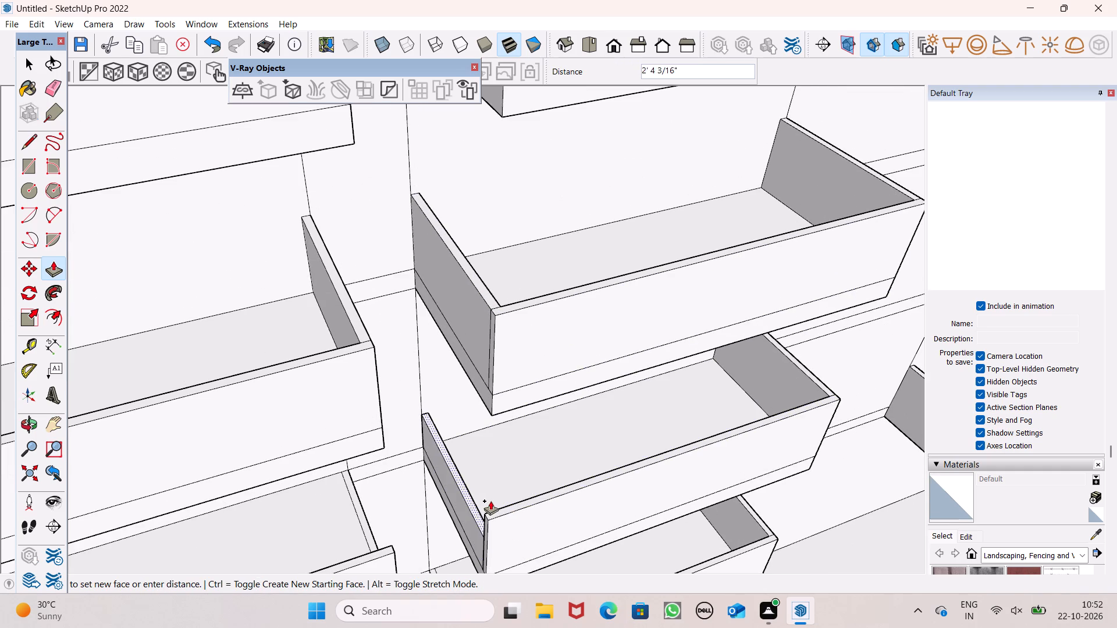
{"action": "left_click_drag", "start_coordinate": [490, 501], "coordinate": [492, 512]}
{"action": "scroll", "coordinate": [540, 444], "scroll_direction": "down", "scroll_amount": 6}
{"action": "middle_click_drag", "start_coordinate": [540, 493], "coordinate": [484, 480]}
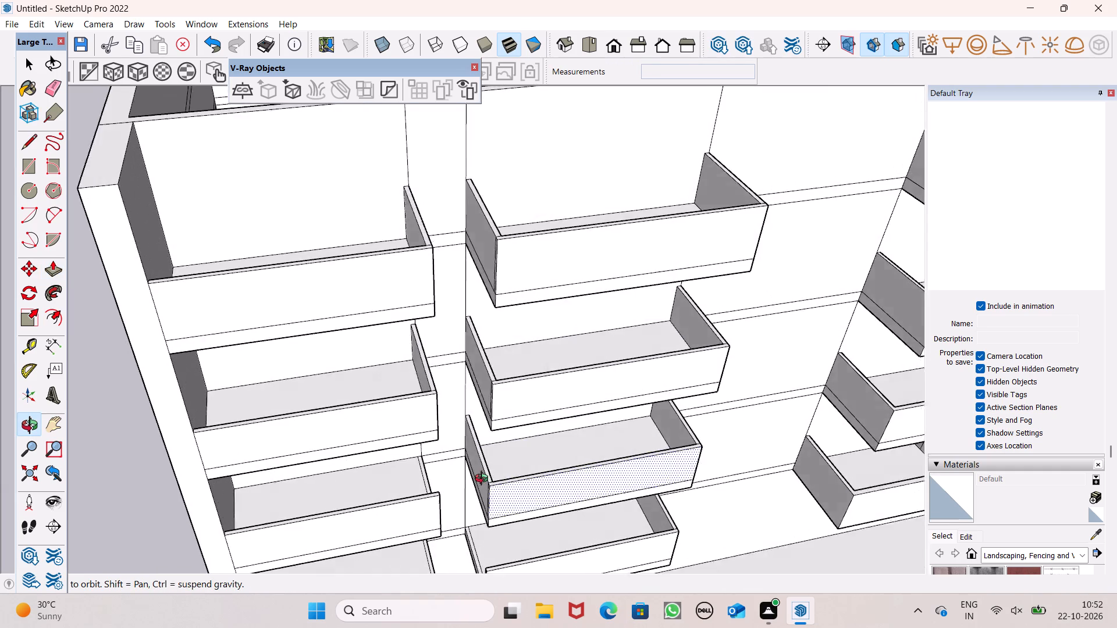
{"action": "middle_click_drag", "start_coordinate": [484, 480], "coordinate": [478, 479]}
{"action": "scroll", "coordinate": [450, 511], "scroll_direction": "up", "scroll_amount": 7}
{"action": "scroll", "coordinate": [400, 437], "scroll_direction": "down", "scroll_amount": 3}
{"action": "middle_click_drag", "start_coordinate": [403, 452], "coordinate": [412, 489]}
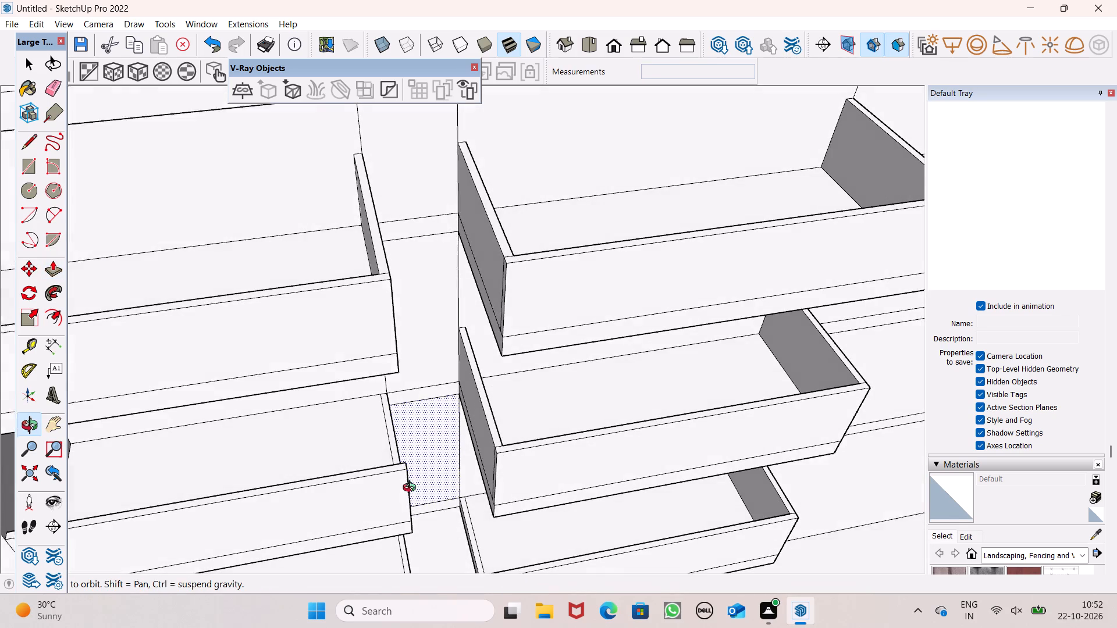
{"action": "middle_click_drag", "start_coordinate": [412, 489], "coordinate": [414, 487]}
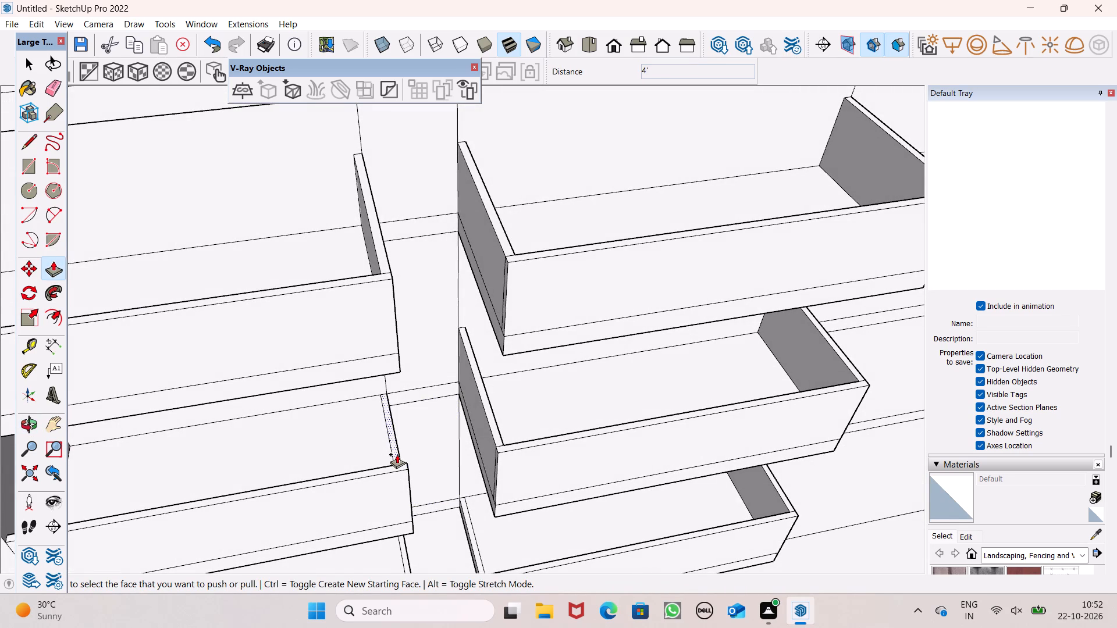
{"action": "left_click_drag", "start_coordinate": [396, 455], "coordinate": [404, 466]}
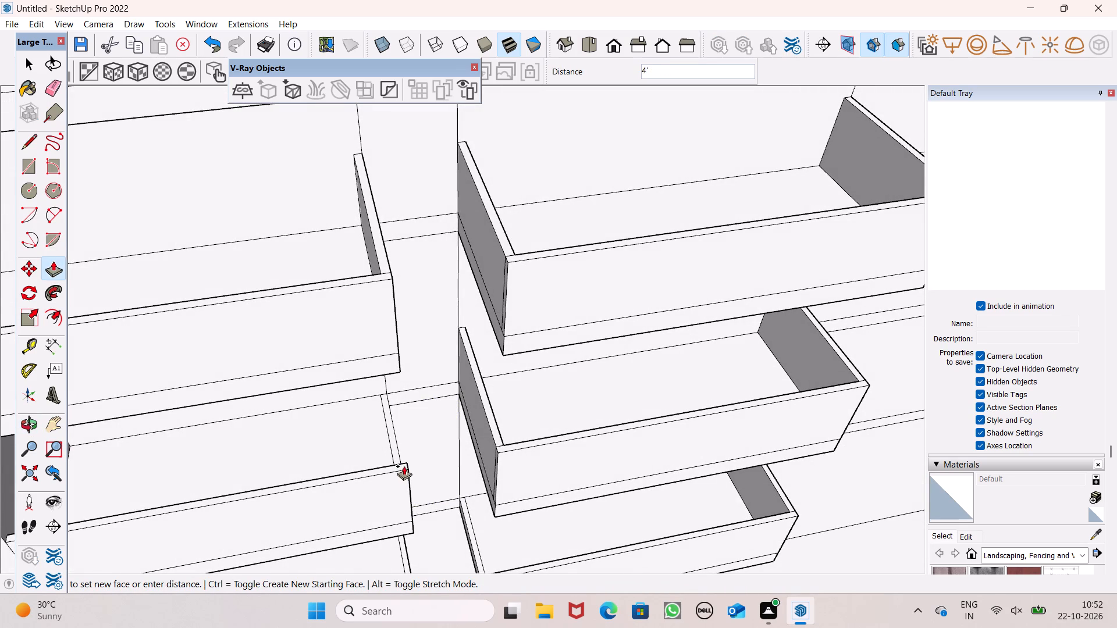
{"action": "left_click_drag", "start_coordinate": [404, 466], "coordinate": [407, 465]}
Raise the facing side strips on the bottom slabs of the first and second columns by 4' with Push/Pull.
{"action": "scroll", "coordinate": [444, 351], "scroll_direction": "down", "scroll_amount": 6}
{"action": "scroll", "coordinate": [520, 367], "scroll_direction": "down", "scroll_amount": 3}
{"action": "scroll", "coordinate": [495, 512], "scroll_direction": "up", "scroll_amount": 2}
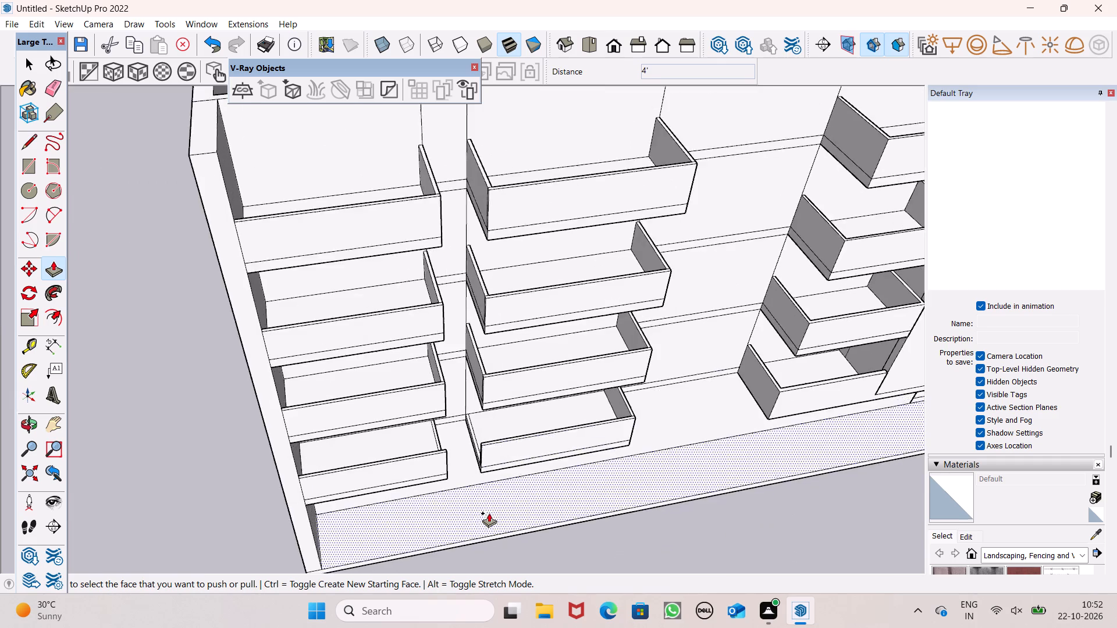
{"action": "scroll", "coordinate": [489, 513], "scroll_direction": "up", "scroll_amount": 5}
{"action": "scroll", "coordinate": [399, 387], "scroll_direction": "up", "scroll_amount": 6}
{"action": "middle_click_drag", "start_coordinate": [382, 377], "coordinate": [669, 480]}
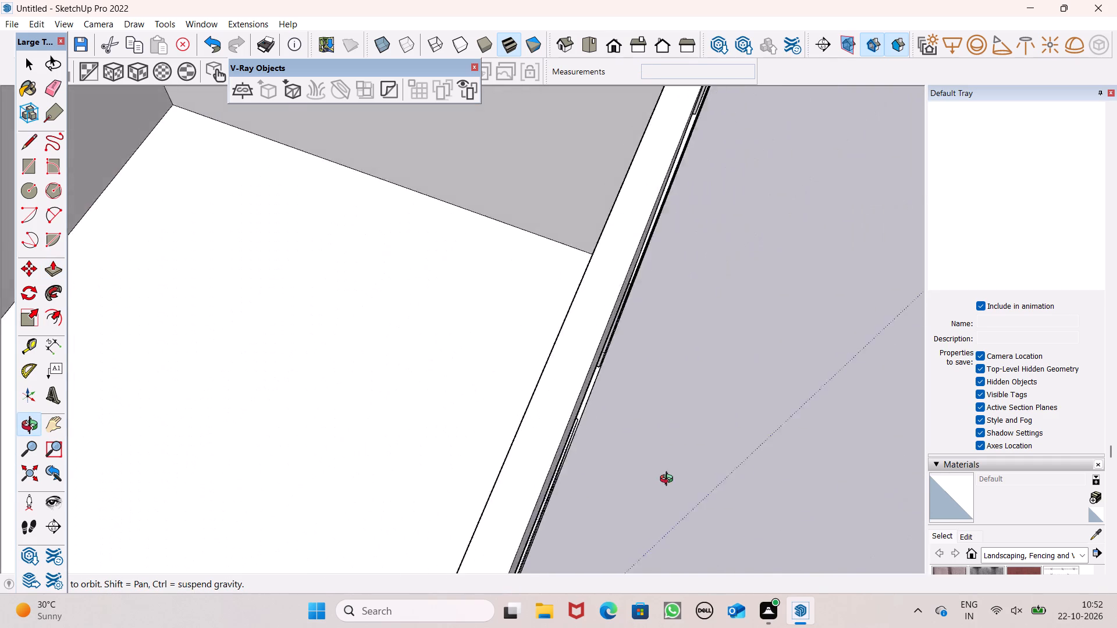
{"action": "middle_click_drag", "start_coordinate": [669, 480], "coordinate": [567, 402]}
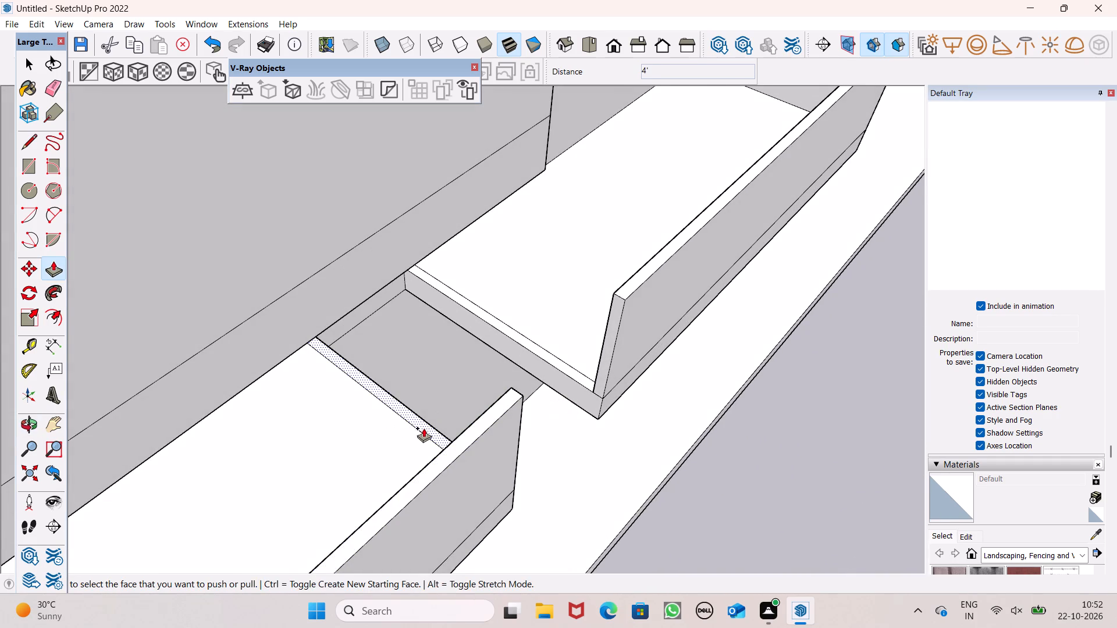
{"action": "left_click_drag", "start_coordinate": [424, 428], "coordinate": [489, 405]}
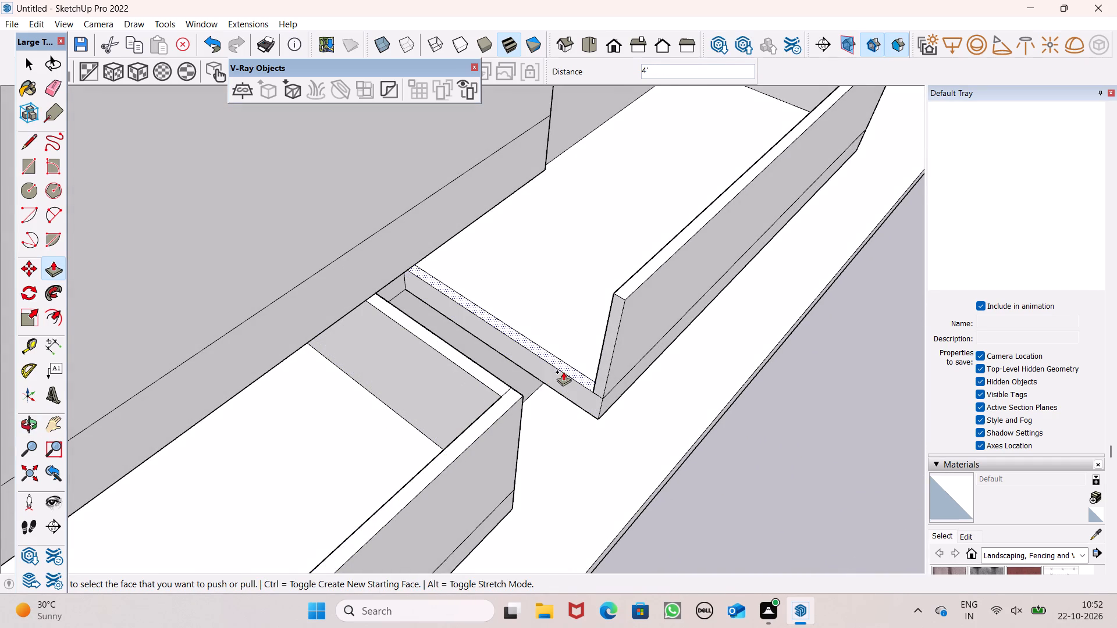
{"action": "left_click_drag", "start_coordinate": [565, 365], "coordinate": [624, 288]}
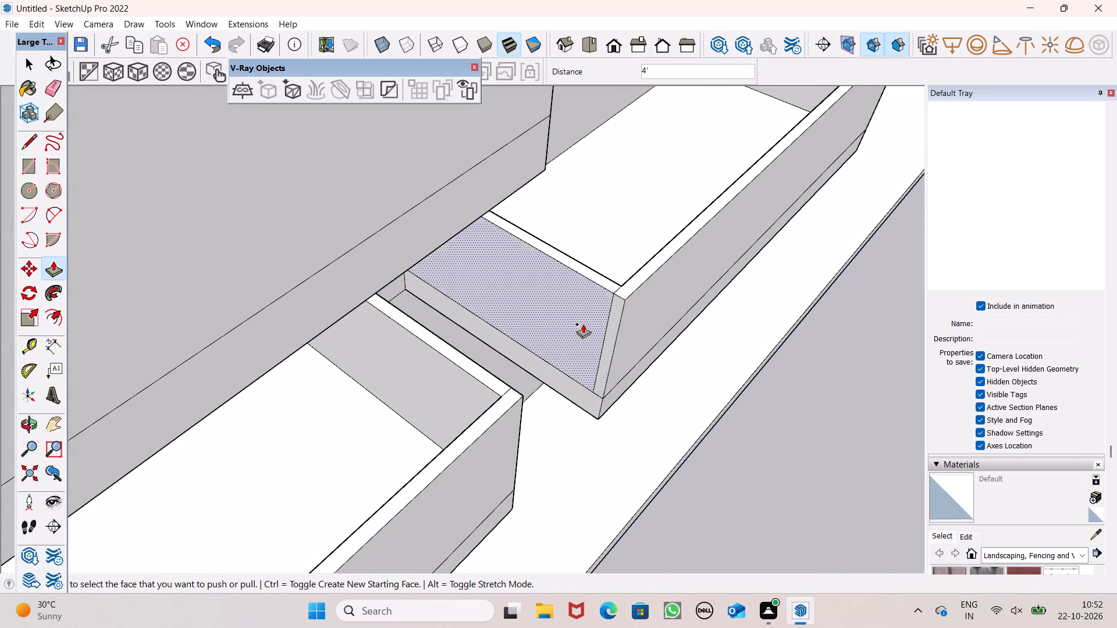
{"action": "scroll", "coordinate": [568, 337], "scroll_direction": "down", "scroll_amount": 5}
{"action": "middle_click_drag", "start_coordinate": [656, 380], "coordinate": [350, 306]}
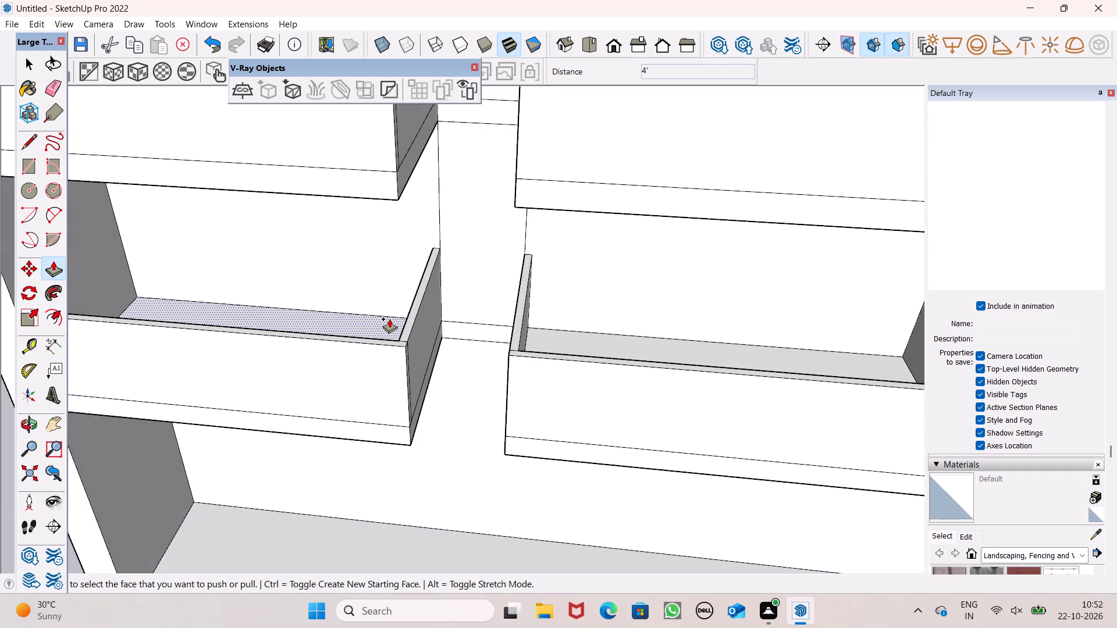
{"action": "key", "text": "space"}
Examine the balcony parapets across the whole front facade from several angles.
{"action": "scroll", "coordinate": [390, 340], "scroll_direction": "down", "scroll_amount": 12}
{"action": "middle_click_drag", "start_coordinate": [425, 342], "coordinate": [663, 356]}
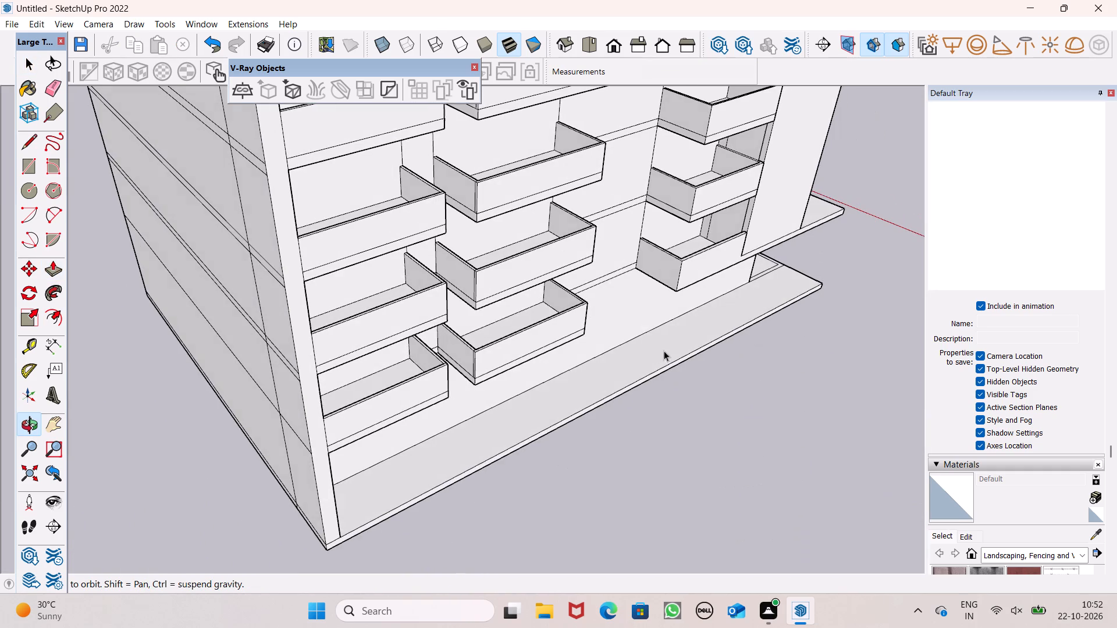
{"action": "scroll", "coordinate": [516, 215], "scroll_direction": "down", "scroll_amount": 5}
{"action": "middle_click_drag", "start_coordinate": [554, 275], "coordinate": [474, 147]}
{"action": "scroll", "coordinate": [233, 137], "scroll_direction": "up", "scroll_amount": 1}
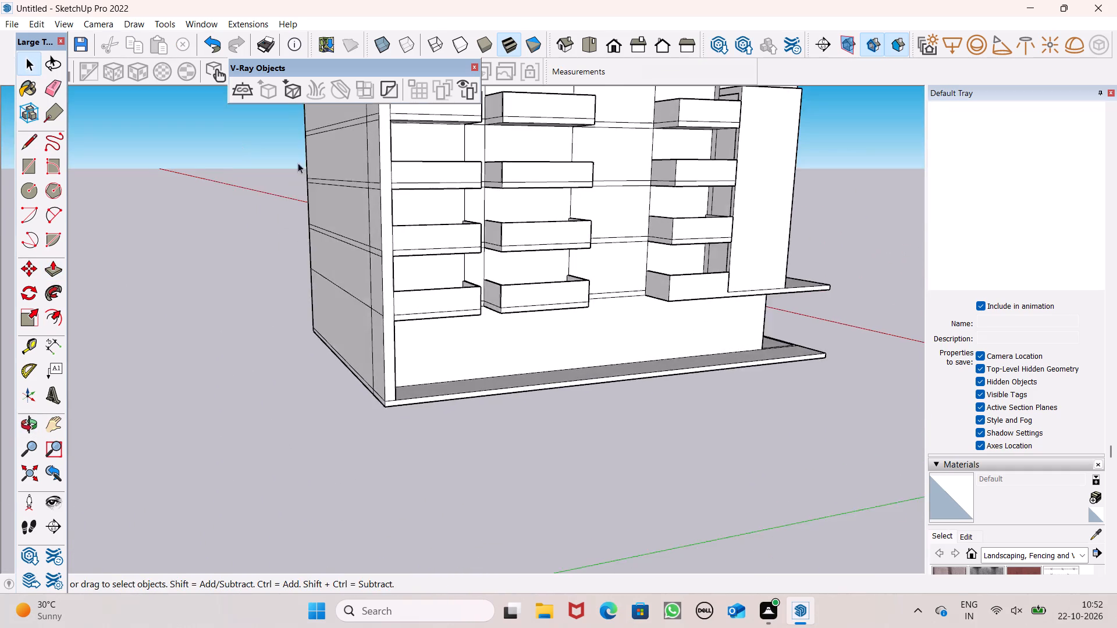
{"action": "scroll", "coordinate": [597, 187], "scroll_direction": "down", "scroll_amount": 3}
{"action": "middle_click_drag", "start_coordinate": [702, 176], "coordinate": [462, 220]}
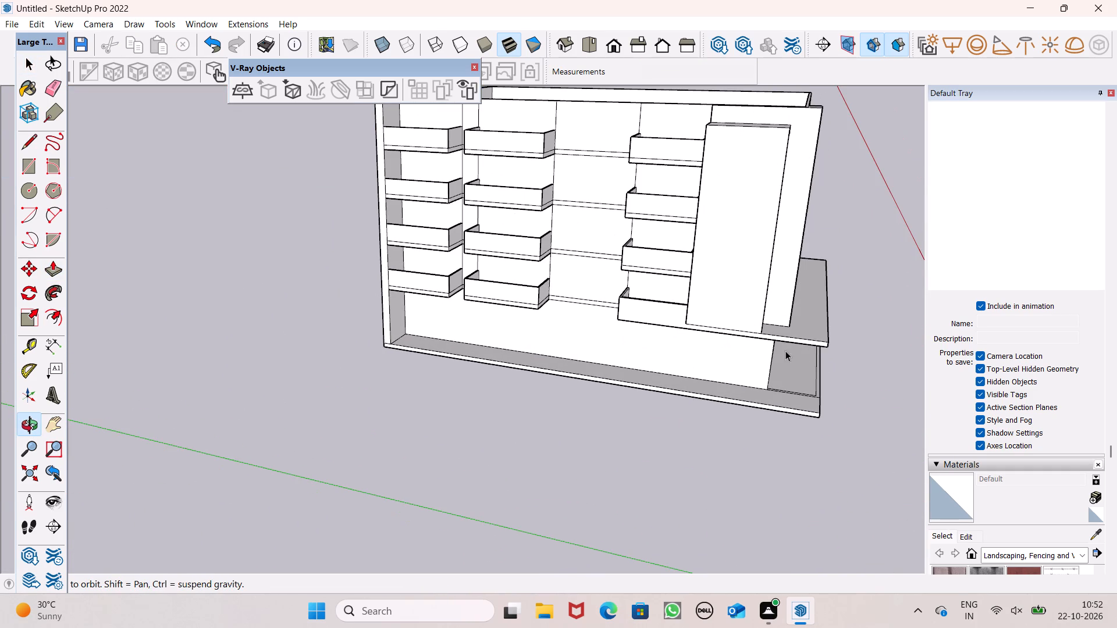
Paint the outer faces of the four far-end side parapets in the second column with Translucent Glass Gray from Glass and Mirrors.
{"action": "left_click", "coordinate": [1011, 554]}
{"action": "left_click", "coordinate": [1012, 427]}
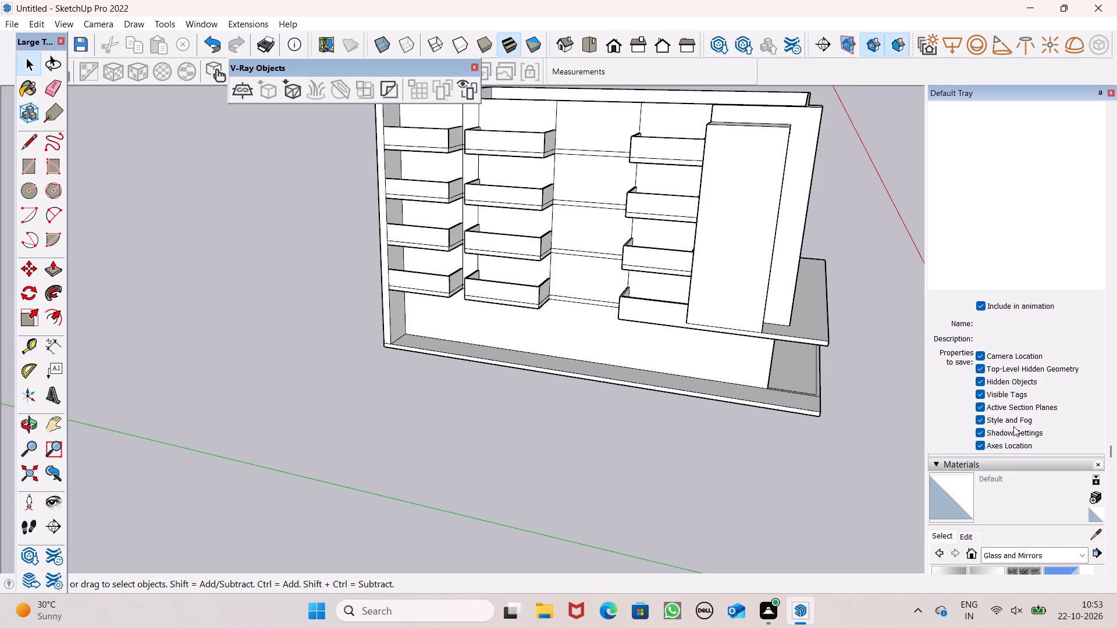
{"action": "scroll", "coordinate": [1013, 472], "scroll_direction": "down", "scroll_amount": 3}
{"action": "scroll", "coordinate": [1046, 465], "scroll_direction": "up", "scroll_amount": 1}
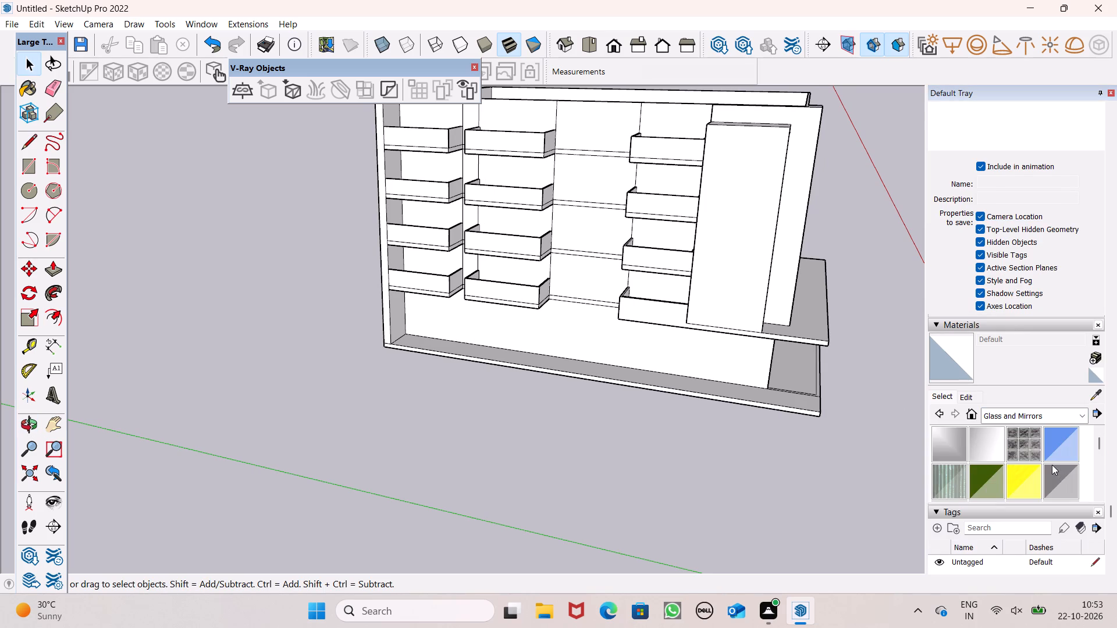
{"action": "left_click", "coordinate": [1068, 479]}
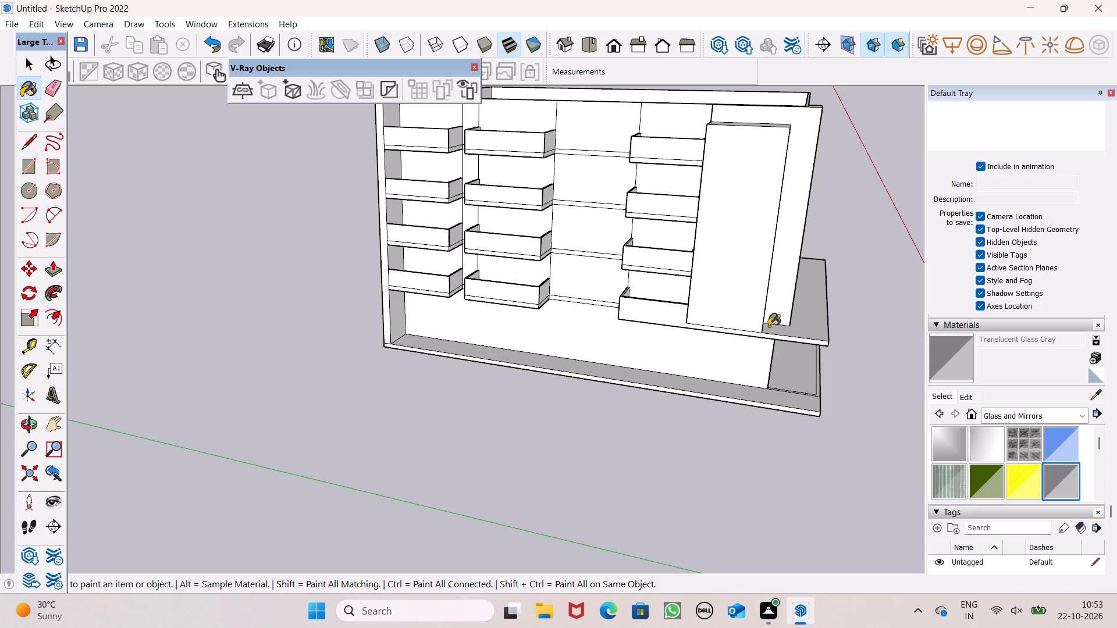
{"action": "scroll", "coordinate": [443, 383], "scroll_direction": "down", "scroll_amount": 5}
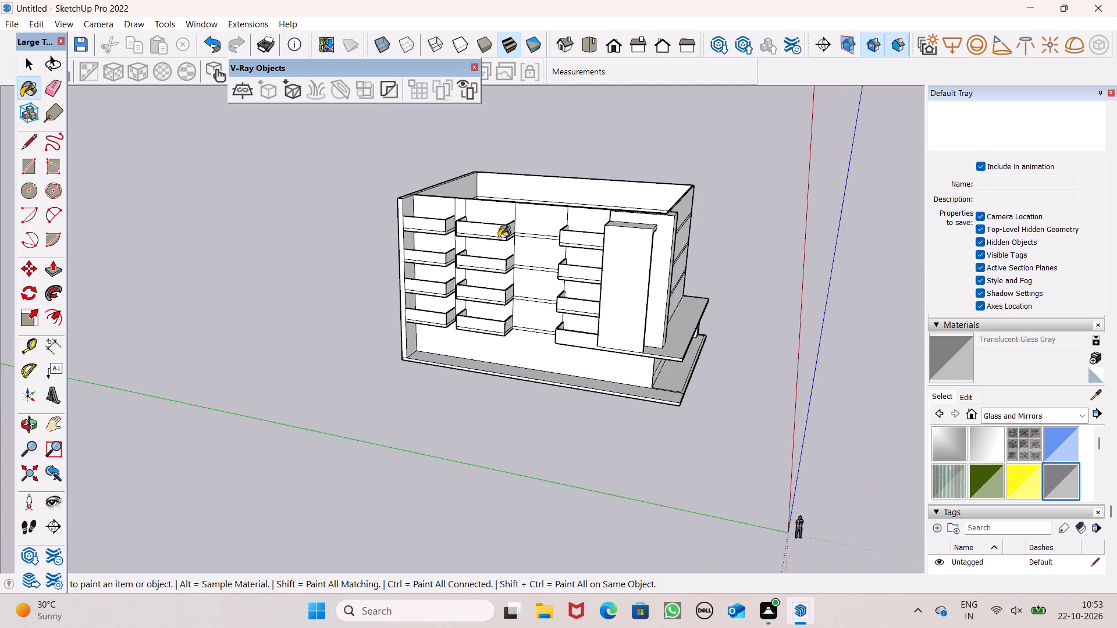
{"action": "scroll", "coordinate": [499, 238], "scroll_direction": "up", "scroll_amount": 9}
{"action": "middle_click_drag", "start_coordinate": [564, 264], "coordinate": [361, 305]}
{"action": "scroll", "coordinate": [483, 257], "scroll_direction": "up", "scroll_amount": 7}
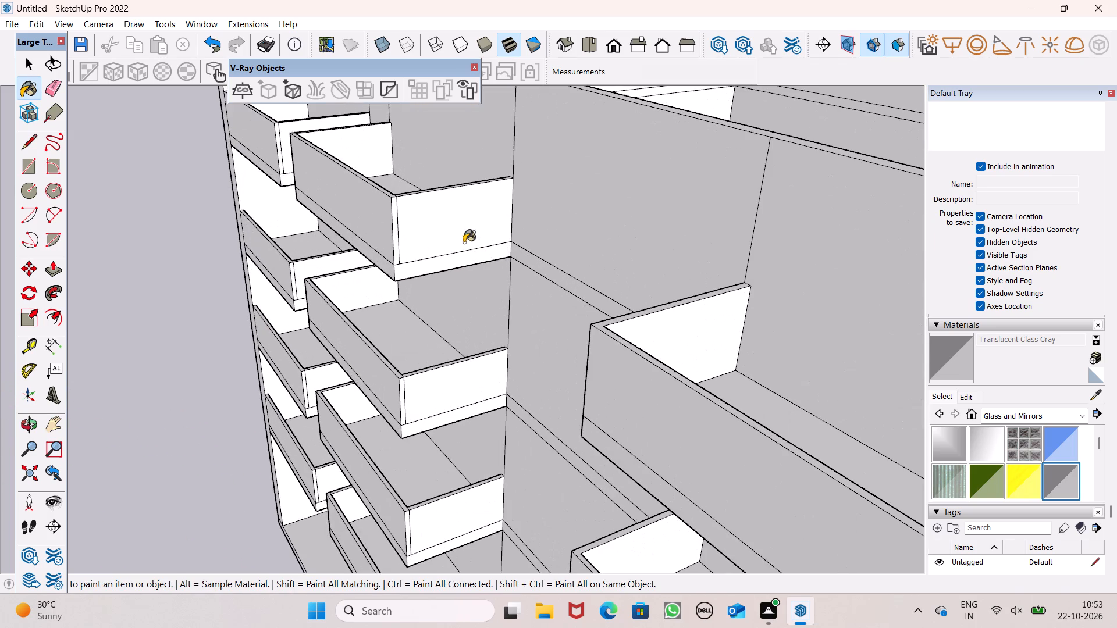
{"action": "left_click", "coordinate": [457, 229]}
{"action": "left_click", "coordinate": [453, 396]}
{"action": "scroll", "coordinate": [450, 423], "scroll_direction": "up", "scroll_amount": 1}
{"action": "scroll", "coordinate": [450, 423], "scroll_direction": "down", "scroll_amount": 3}
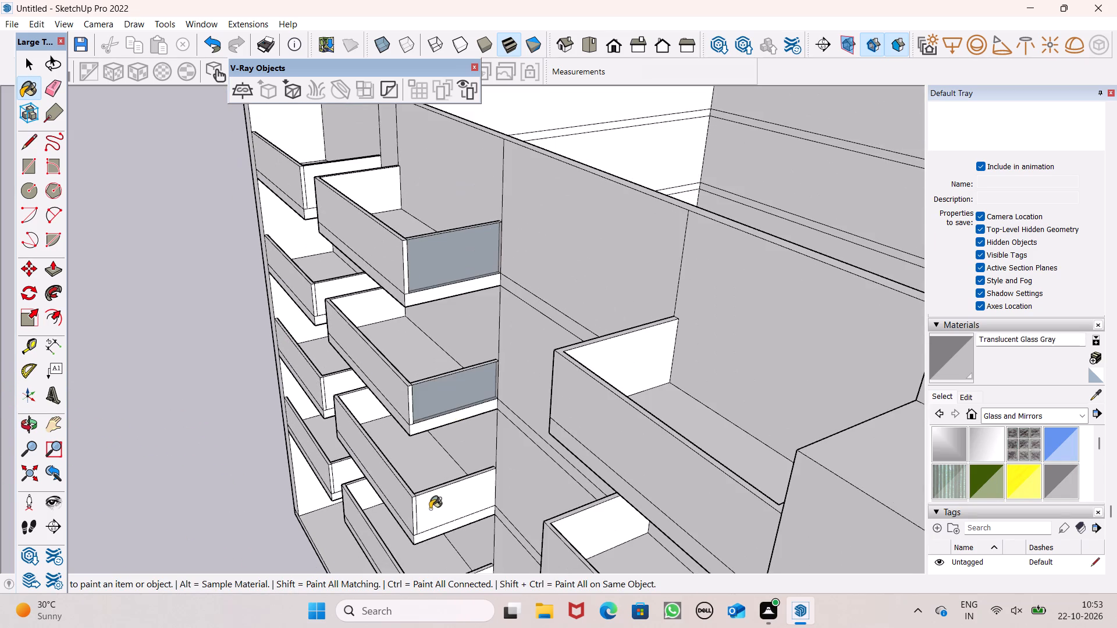
{"action": "middle_click_drag", "start_coordinate": [447, 519], "coordinate": [442, 402]}
{"action": "scroll", "coordinate": [421, 463], "scroll_direction": "up", "scroll_amount": 4}
{"action": "left_click", "coordinate": [430, 465]}
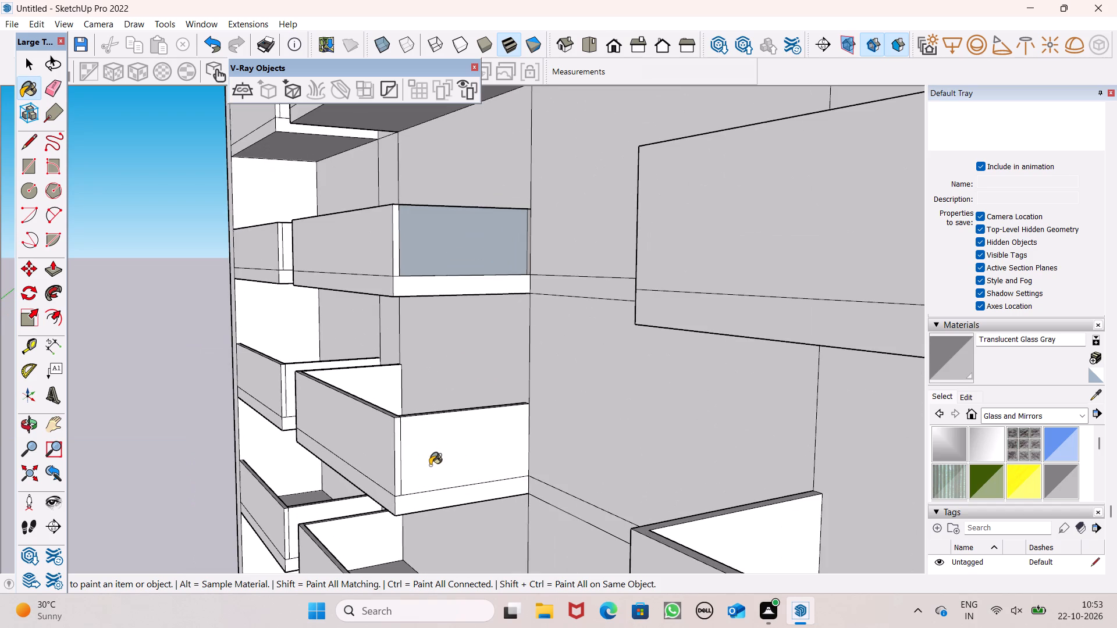
{"action": "scroll", "coordinate": [468, 355], "scroll_direction": "down", "scroll_amount": 4}
{"action": "left_click", "coordinate": [468, 548]}
{"action": "scroll", "coordinate": [489, 362], "scroll_direction": "down", "scroll_amount": 6}
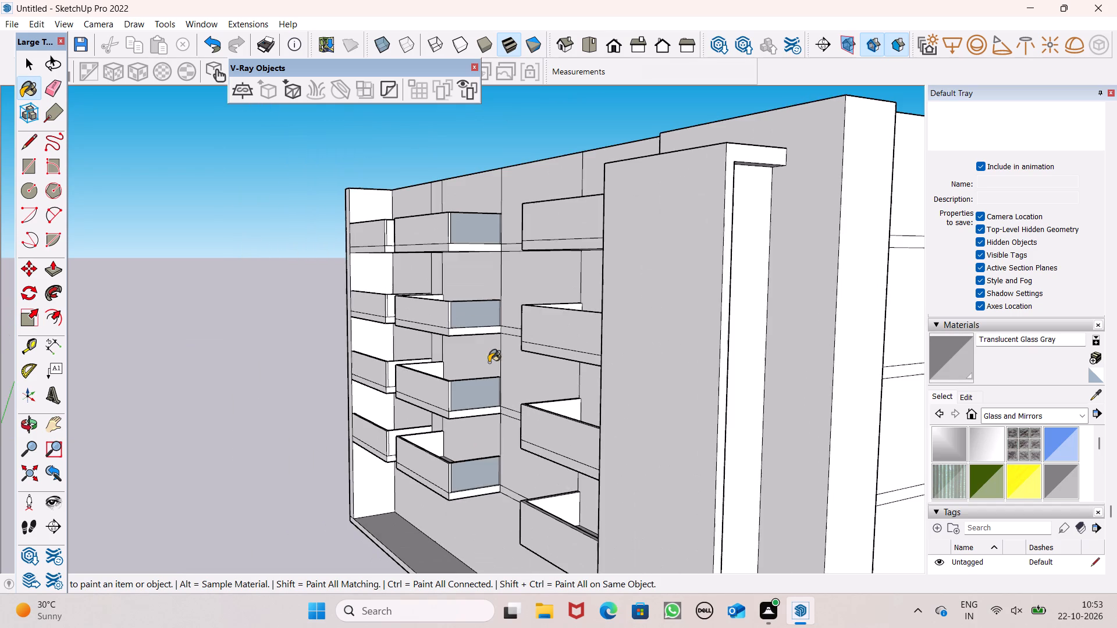
Paint the inner faces of the four far-end side parapets in the second column with Translucent Glass Gray.
{"action": "scroll", "coordinate": [467, 478], "scroll_direction": "down", "scroll_amount": 2}
{"action": "middle_click_drag", "start_coordinate": [493, 508], "coordinate": [1043, 613]}
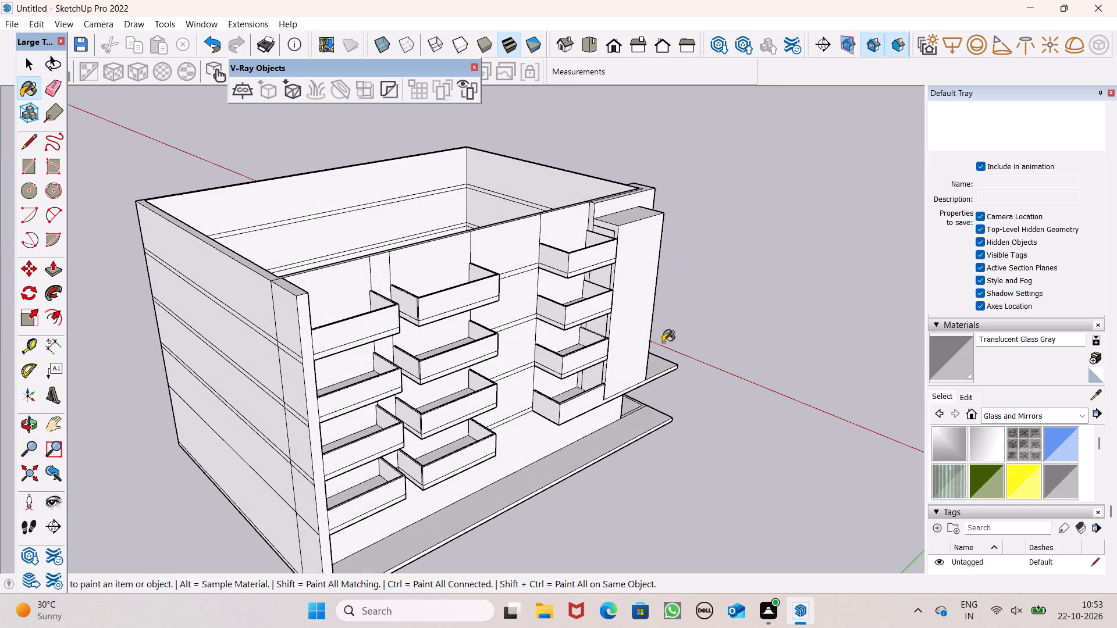
{"action": "scroll", "coordinate": [523, 287], "scroll_direction": "up", "scroll_amount": 12}
{"action": "left_click", "coordinate": [517, 273]}
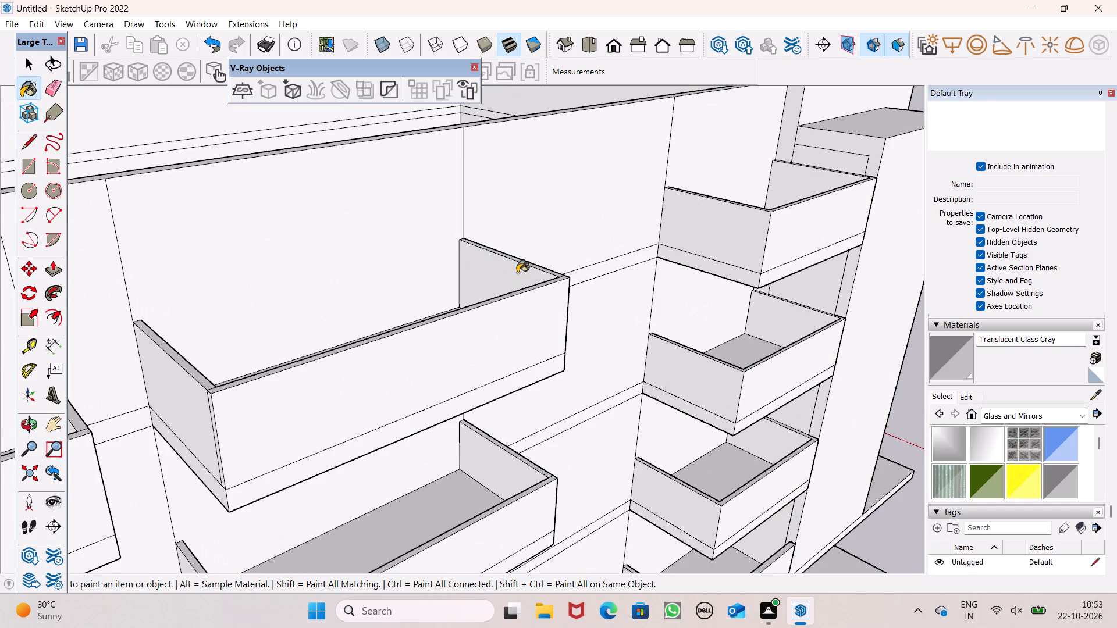
{"action": "left_click", "coordinate": [498, 460]}
{"action": "scroll", "coordinate": [552, 409], "scroll_direction": "down", "scroll_amount": 4}
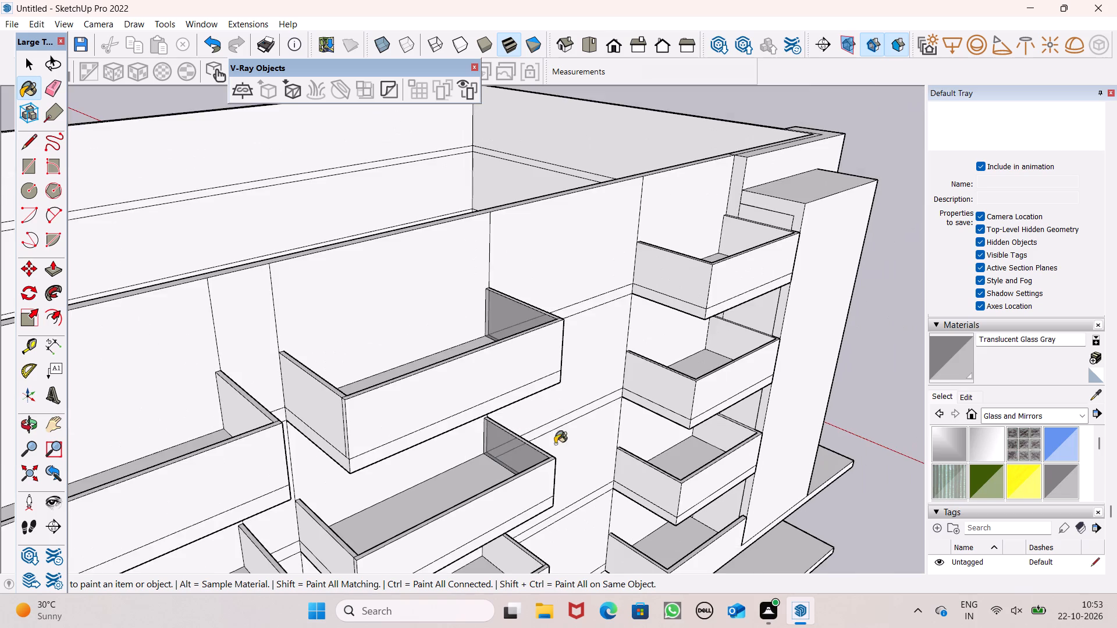
{"action": "scroll", "coordinate": [556, 516], "scroll_direction": "up", "scroll_amount": 5}
{"action": "left_click", "coordinate": [497, 556]}
{"action": "scroll", "coordinate": [503, 388], "scroll_direction": "down", "scroll_amount": 8}
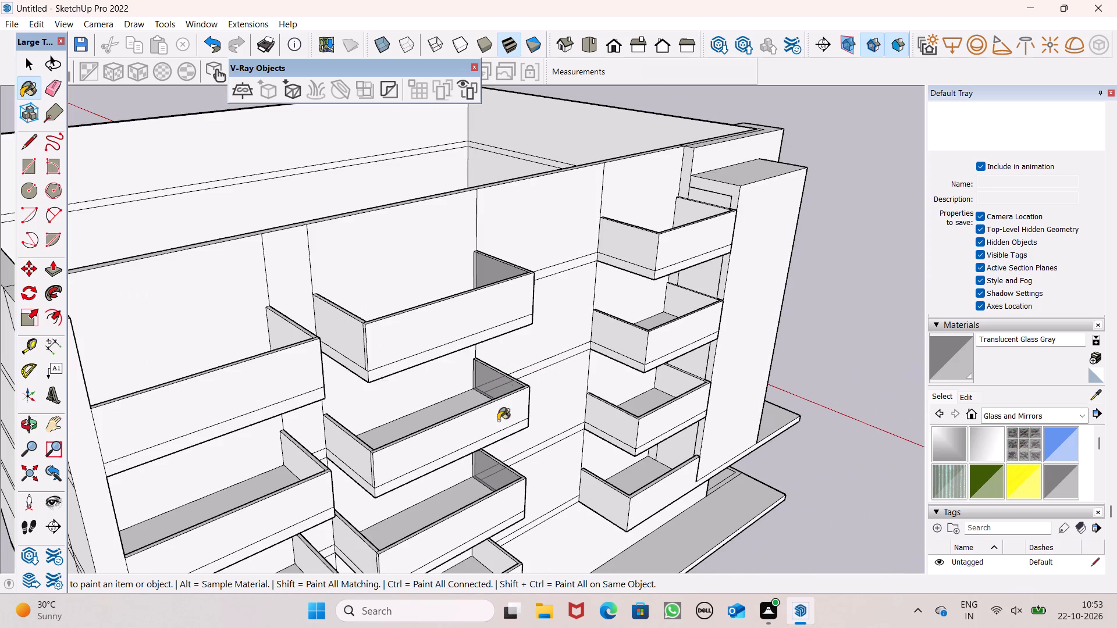
{"action": "scroll", "coordinate": [517, 395], "scroll_direction": "down", "scroll_amount": 6}
{"action": "scroll", "coordinate": [489, 573], "scroll_direction": "up", "scroll_amount": 6}
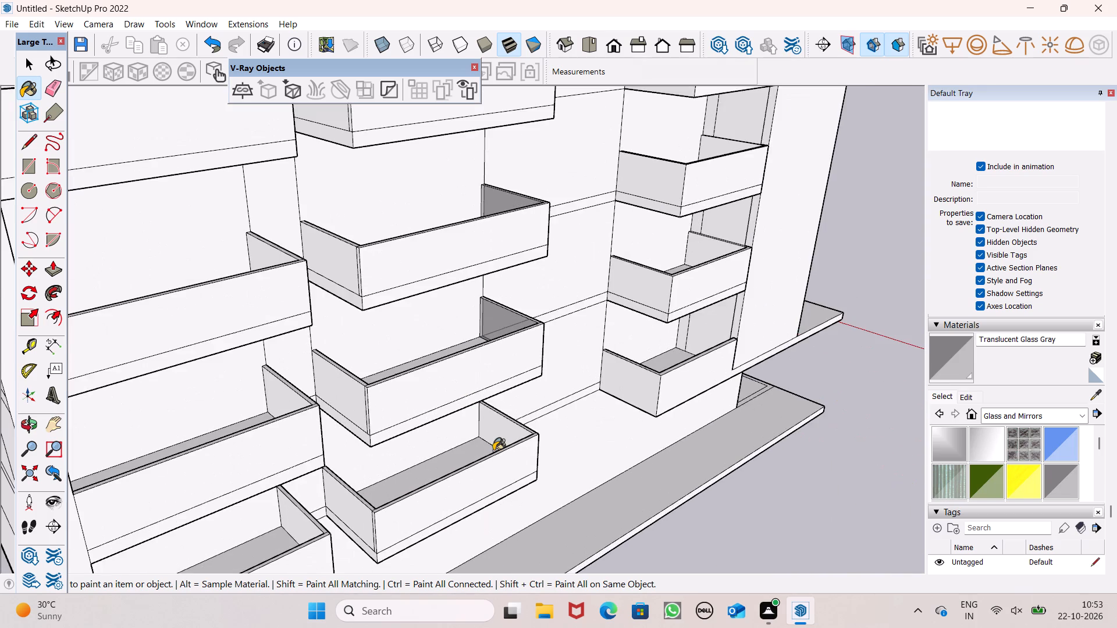
{"action": "scroll", "coordinate": [493, 451], "scroll_direction": "up", "scroll_amount": 5}
{"action": "left_click", "coordinate": [503, 430]}
Paint both faces of the facing side parapets on the top balconies of the first and second columns with Translucent Glass Gray.
{"action": "scroll", "coordinate": [582, 391], "scroll_direction": "down", "scroll_amount": 5}
{"action": "middle_click_drag", "start_coordinate": [635, 445], "coordinate": [45, 408]}
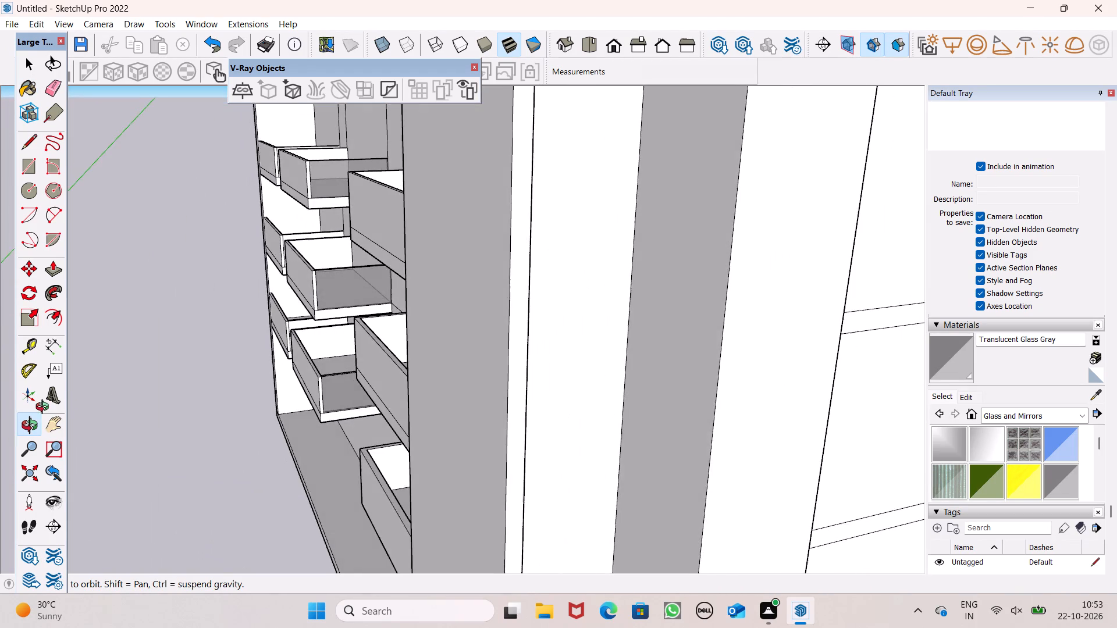
{"action": "middle_click_drag", "start_coordinate": [45, 408], "coordinate": [59, 403]}
{"action": "scroll", "coordinate": [343, 263], "scroll_direction": "down", "scroll_amount": 7}
{"action": "middle_click_drag", "start_coordinate": [424, 276], "coordinate": [560, 267]}
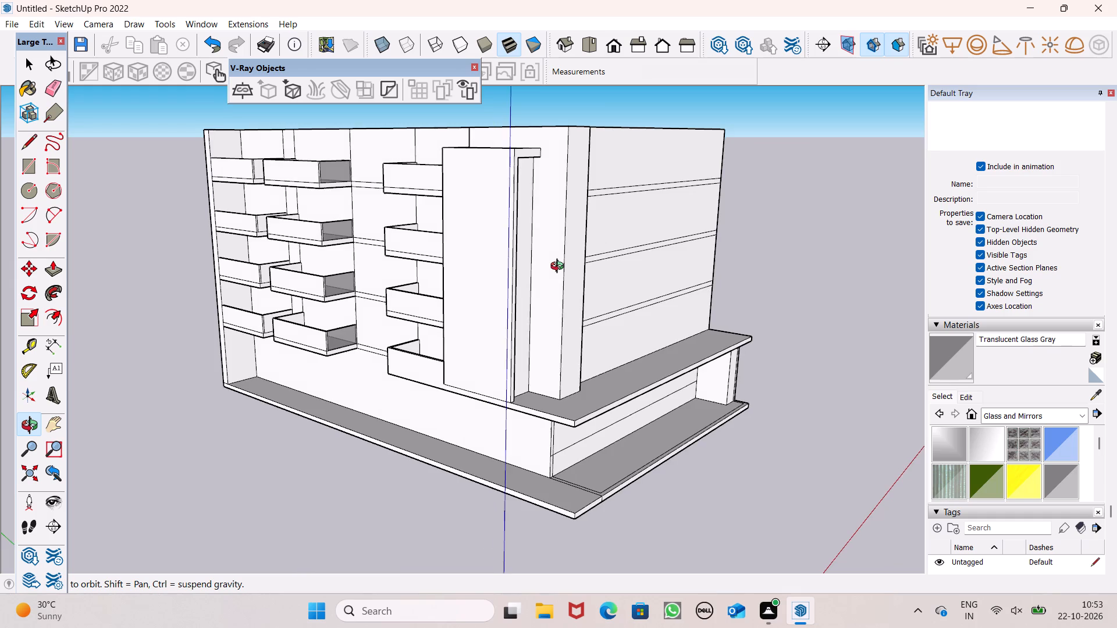
{"action": "middle_click_drag", "start_coordinate": [560, 267], "coordinate": [842, 330]}
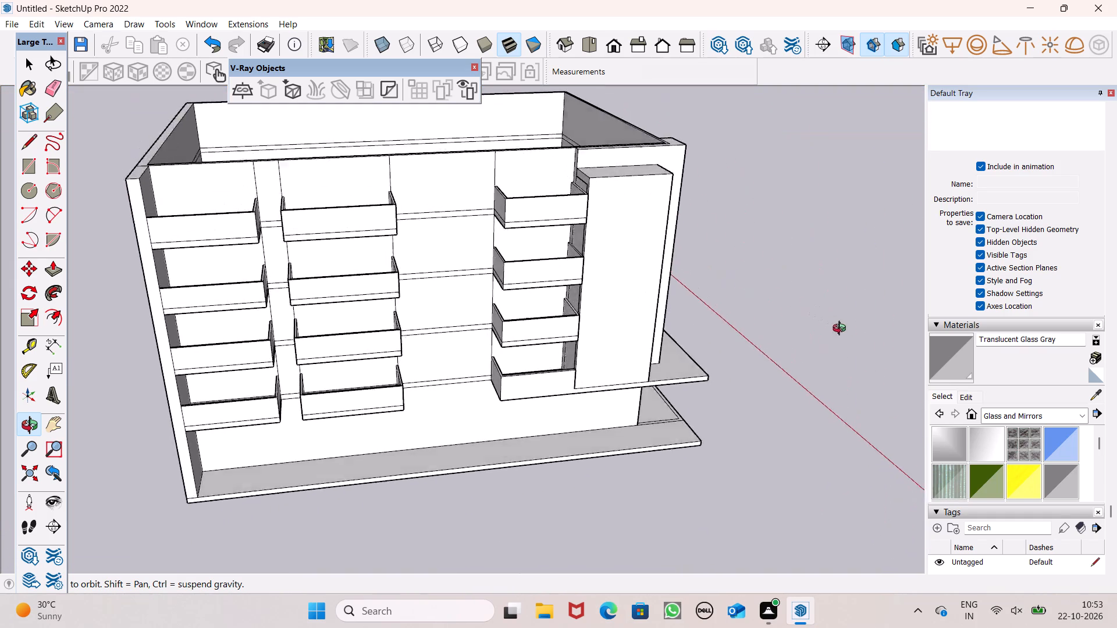
{"action": "middle_click_drag", "start_coordinate": [842, 330], "coordinate": [956, 376]}
{"action": "scroll", "coordinate": [354, 190], "scroll_direction": "up", "scroll_amount": 7}
{"action": "scroll", "coordinate": [299, 290], "scroll_direction": "up", "scroll_amount": 2}
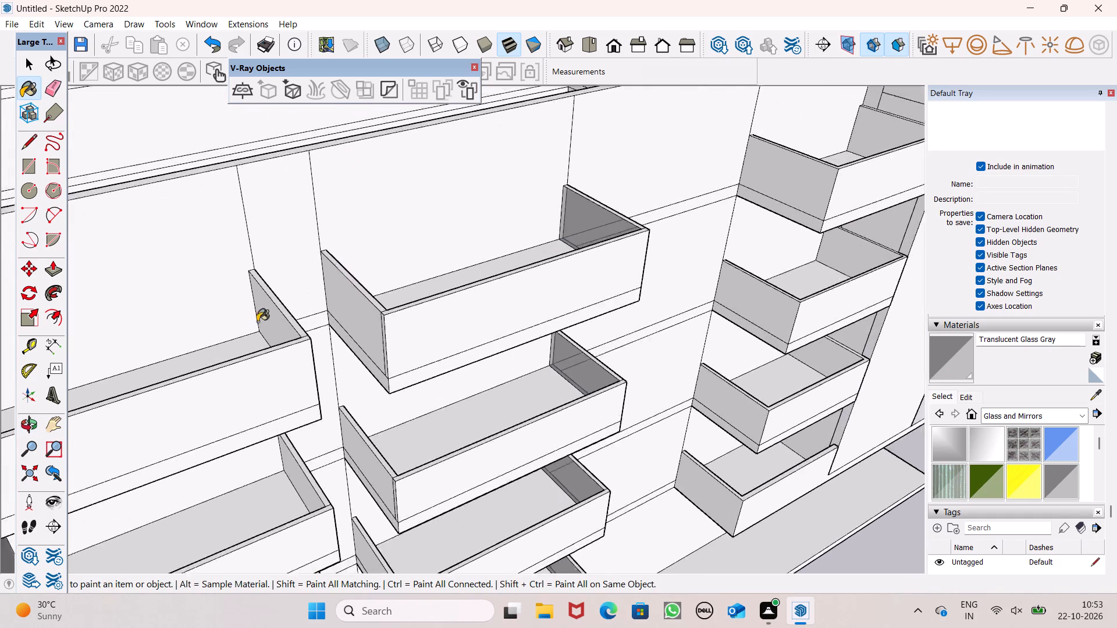
{"action": "scroll", "coordinate": [257, 322], "scroll_direction": "up", "scroll_amount": 3}
{"action": "left_click", "coordinate": [280, 318]}
{"action": "left_click", "coordinate": [417, 312]}
{"action": "scroll", "coordinate": [426, 321], "scroll_direction": "up", "scroll_amount": 1}
{"action": "middle_click_drag", "start_coordinate": [426, 322], "coordinate": [271, 331]}
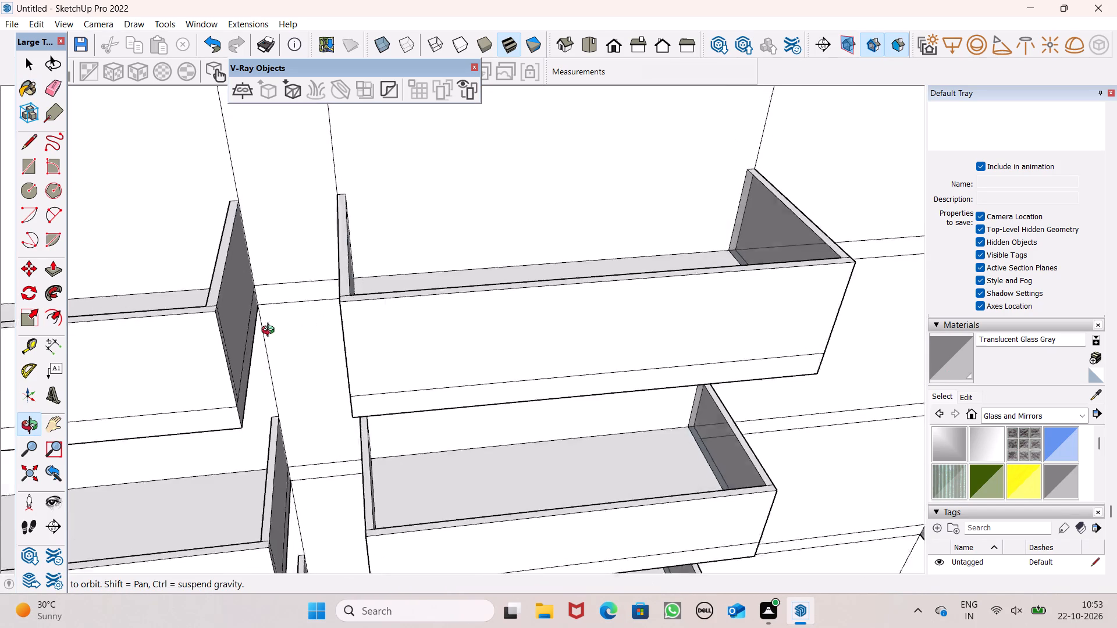
{"action": "middle_click_drag", "start_coordinate": [271, 331], "coordinate": [252, 325]}
{"action": "scroll", "coordinate": [251, 331], "scroll_direction": "up", "scroll_amount": 1}
{"action": "left_click", "coordinate": [217, 275]}
{"action": "middle_click_drag", "start_coordinate": [286, 247], "coordinate": [282, 253]}
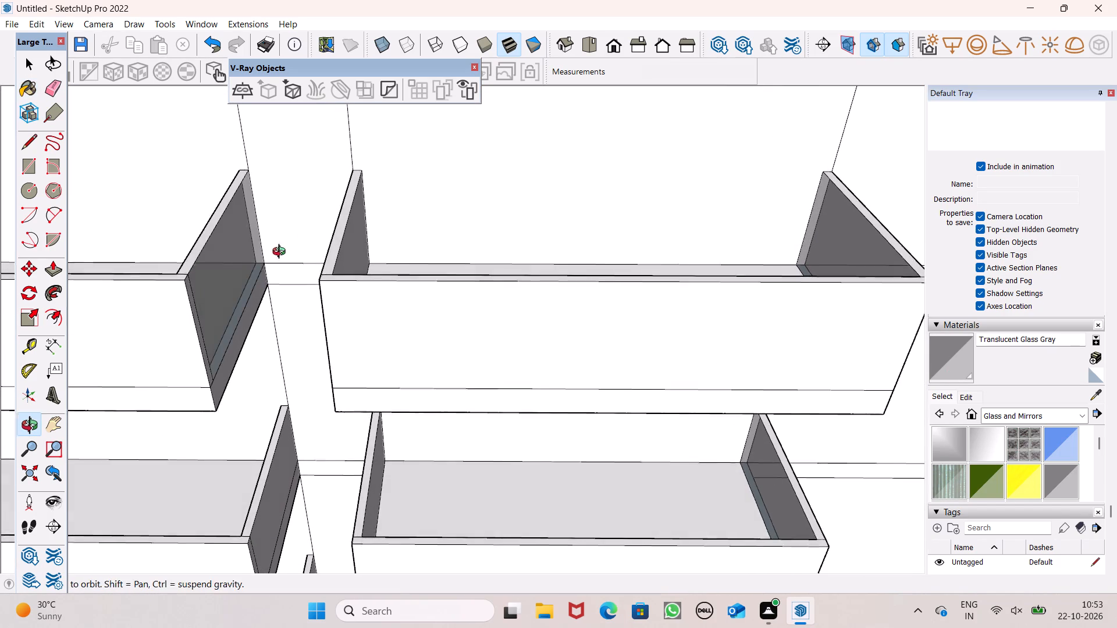
{"action": "middle_click_drag", "start_coordinate": [282, 253], "coordinate": [172, 298]}
{"action": "scroll", "coordinate": [170, 289], "scroll_direction": "up", "scroll_amount": 1}
{"action": "left_click", "coordinate": [348, 236]}
Paint both faces of the facing side parapets on the second balconies from the top, first and second columns, with Translucent Glass Gray.
{"action": "scroll", "coordinate": [346, 204], "scroll_direction": "down", "scroll_amount": 6}
{"action": "scroll", "coordinate": [391, 384], "scroll_direction": "up", "scroll_amount": 6}
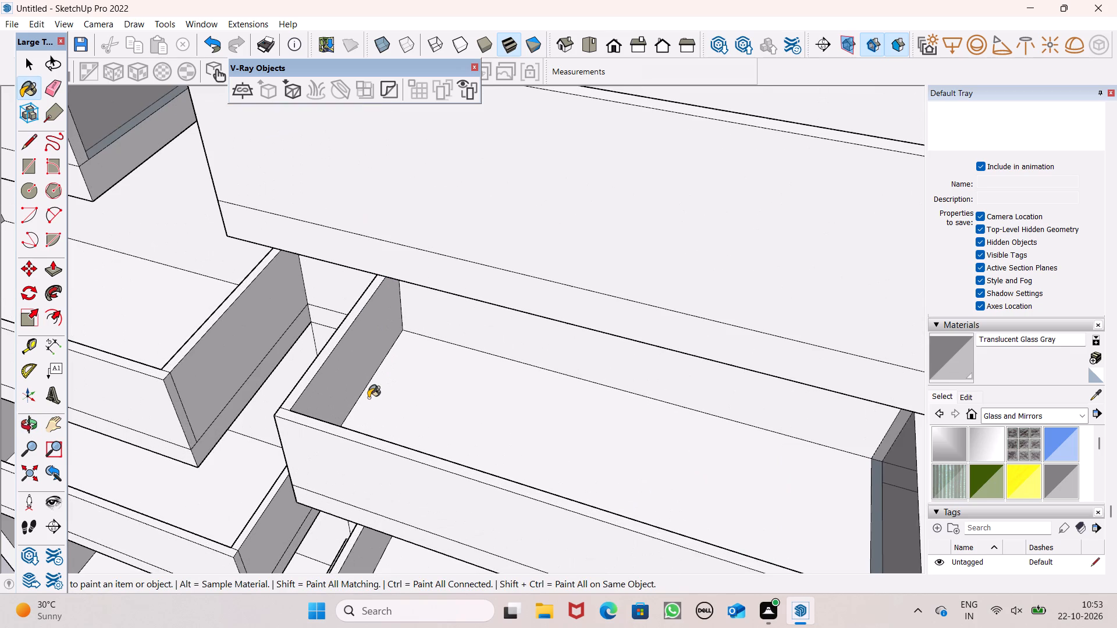
{"action": "left_click", "coordinate": [354, 381]}
{"action": "left_click", "coordinate": [201, 352]}
{"action": "middle_click_drag", "start_coordinate": [230, 352], "coordinate": [610, 281]}
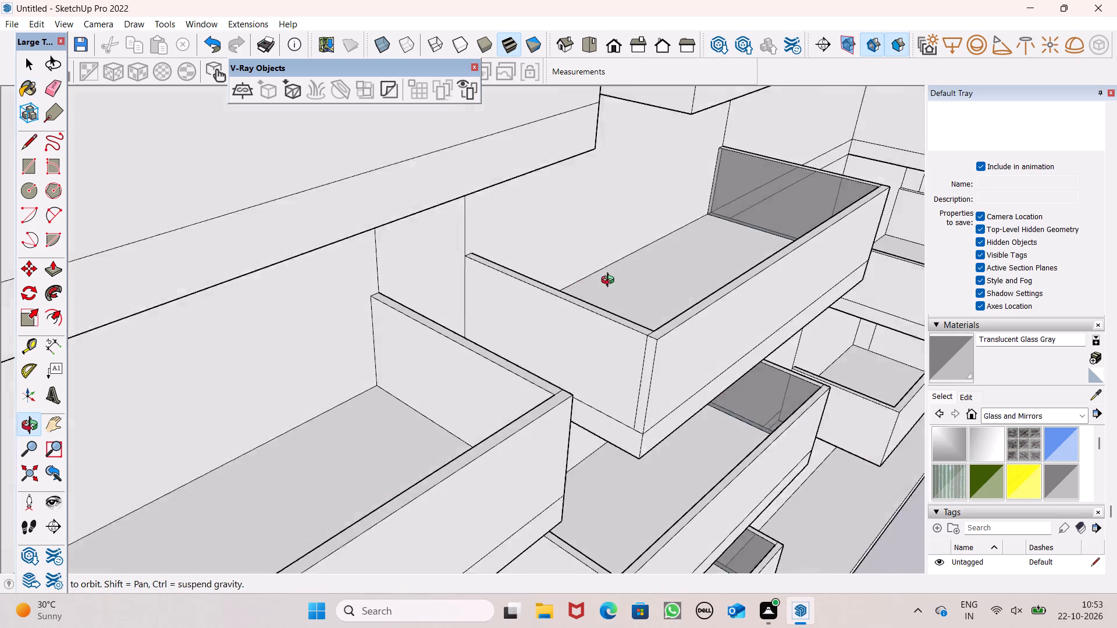
{"action": "middle_click_drag", "start_coordinate": [610, 281], "coordinate": [619, 273]}
{"action": "left_click", "coordinate": [565, 304]}
{"action": "left_click_drag", "start_coordinate": [507, 359], "coordinate": [515, 359]}
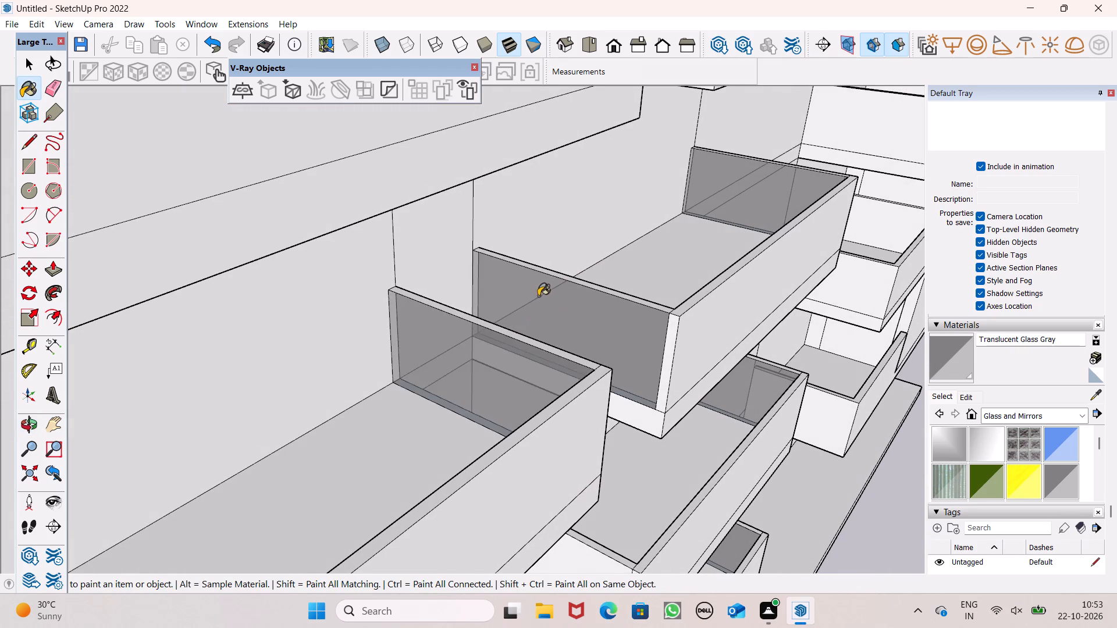
Paint both faces of the facing side parapets on the third balconies from the top, first and second columns, with Translucent Glass Gray.
{"action": "scroll", "coordinate": [538, 296], "scroll_direction": "down", "scroll_amount": 2}
{"action": "scroll", "coordinate": [611, 300], "scroll_direction": "down", "scroll_amount": 5}
{"action": "middle_click_drag", "start_coordinate": [642, 329], "coordinate": [303, 263]}
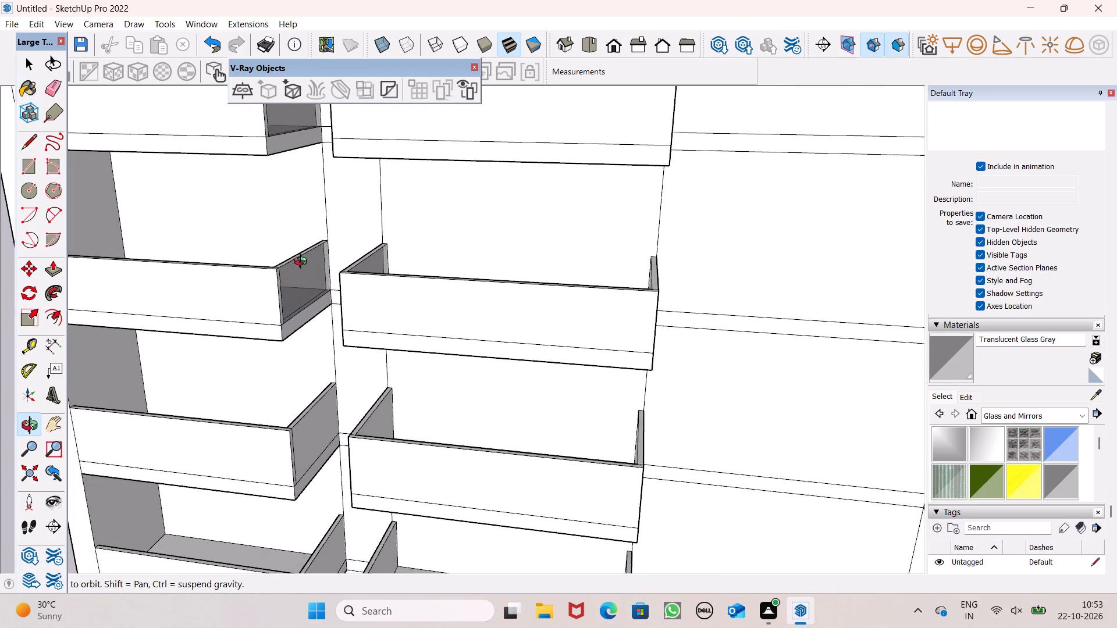
{"action": "middle_click_drag", "start_coordinate": [303, 263], "coordinate": [240, 219]}
{"action": "left_click_drag", "start_coordinate": [268, 422], "coordinate": [280, 415]}
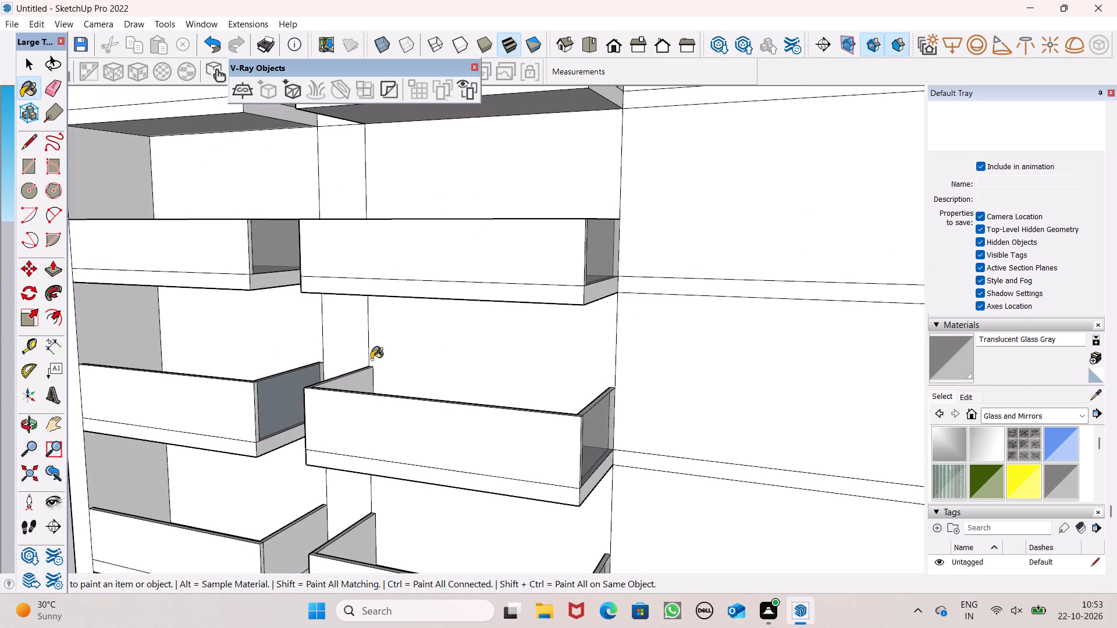
{"action": "scroll", "coordinate": [372, 372], "scroll_direction": "up", "scroll_amount": 6}
{"action": "left_click", "coordinate": [349, 383]}
{"action": "scroll", "coordinate": [319, 358], "scroll_direction": "up", "scroll_amount": 1}
{"action": "middle_click_drag", "start_coordinate": [319, 358], "coordinate": [642, 374]}
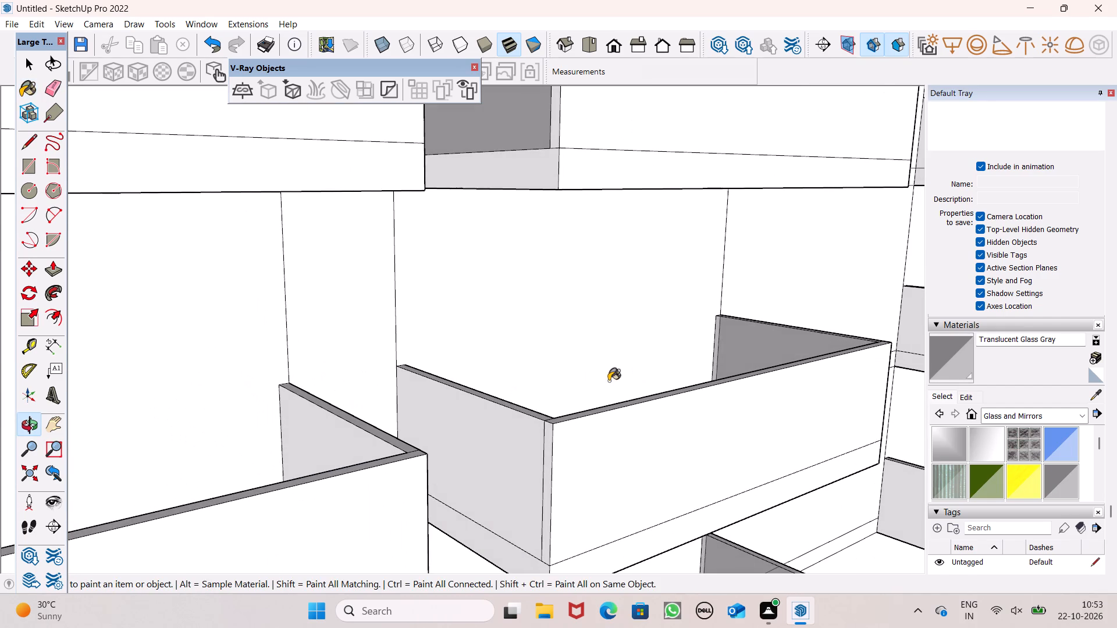
{"action": "left_click", "coordinate": [507, 424]}
{"action": "left_click", "coordinate": [346, 426]}
Paint both faces of the facing side parapets on the bottom balconies of the first and second columns with Translucent Glass Gray.
{"action": "scroll", "coordinate": [387, 237], "scroll_direction": "down", "scroll_amount": 7}
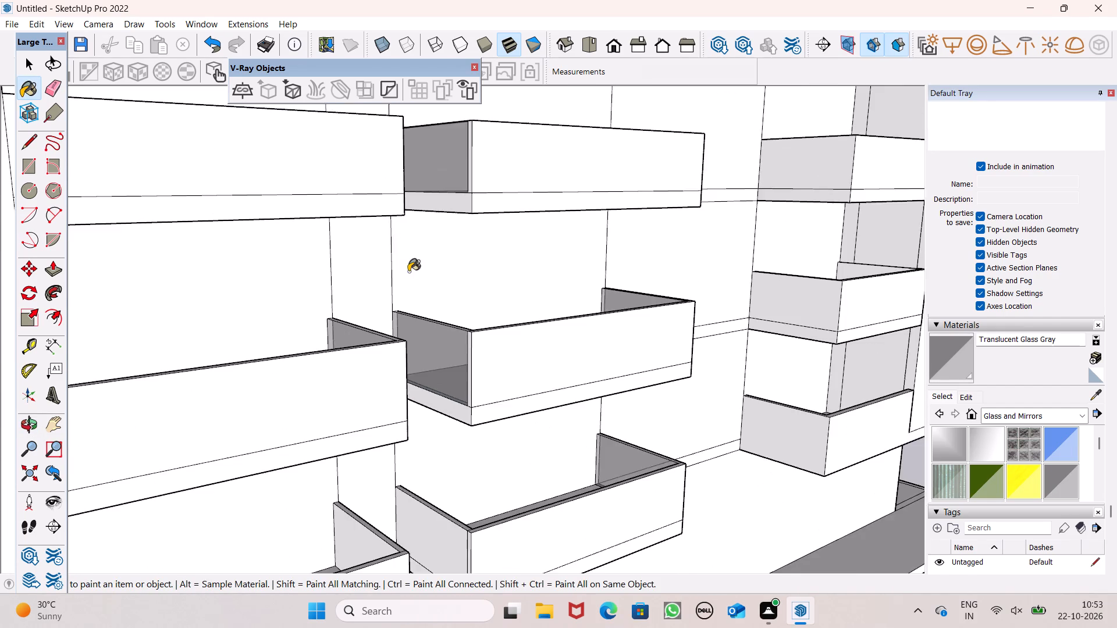
{"action": "middle_click_drag", "start_coordinate": [408, 273], "coordinate": [101, 284]}
{"action": "scroll", "coordinate": [264, 241], "scroll_direction": "down", "scroll_amount": 2}
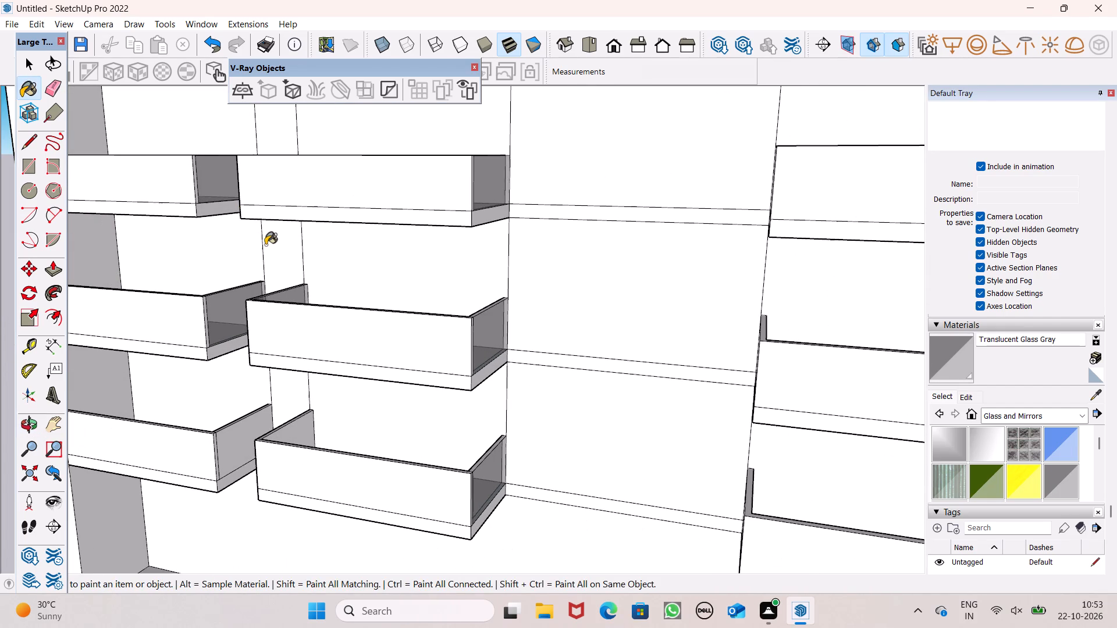
{"action": "scroll", "coordinate": [241, 443], "scroll_direction": "up", "scroll_amount": 6}
{"action": "left_click", "coordinate": [221, 432]}
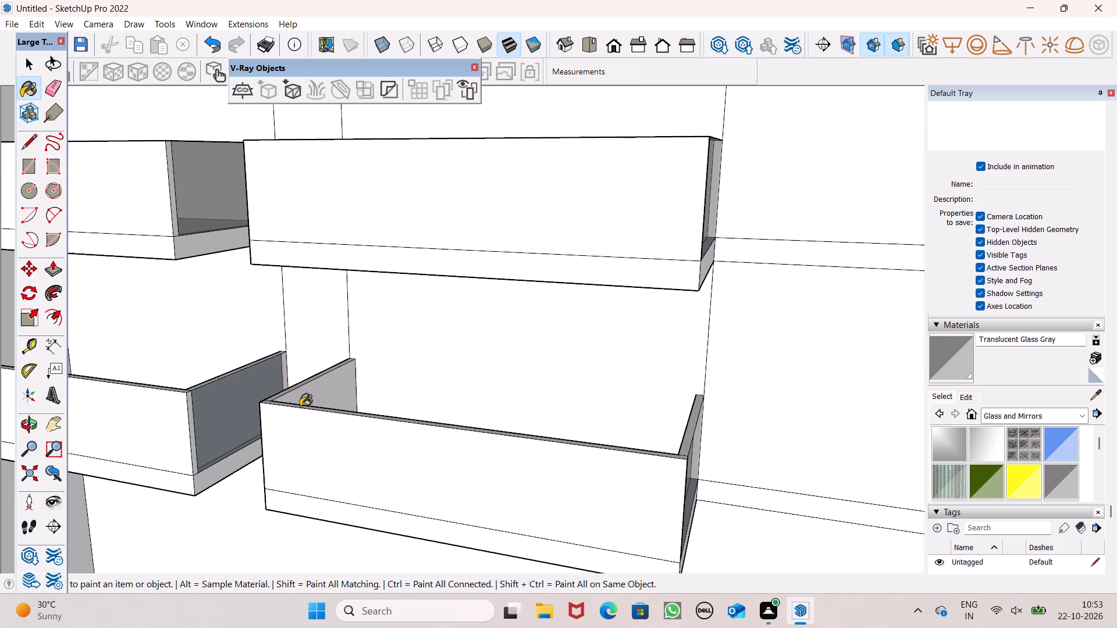
{"action": "left_click", "coordinate": [309, 397]}
{"action": "middle_click_drag", "start_coordinate": [261, 402], "coordinate": [621, 418]}
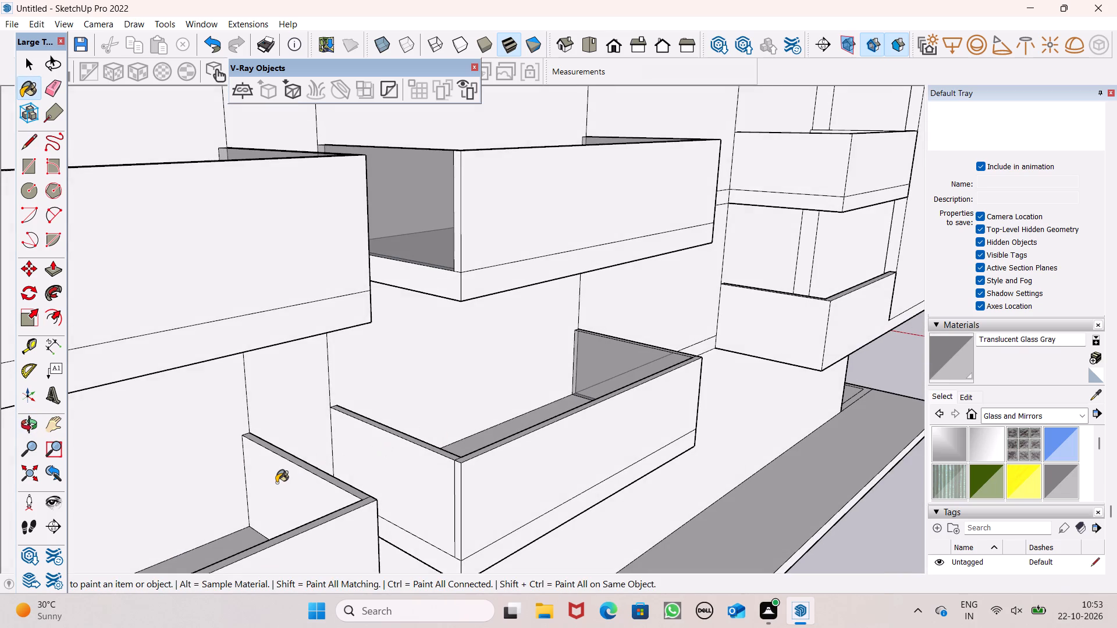
{"action": "left_click", "coordinate": [264, 482]}
{"action": "left_click_drag", "start_coordinate": [378, 461], "coordinate": [378, 460]}
{"action": "left_click_drag", "start_coordinate": [378, 460], "coordinate": [378, 451]}
Examine the glass side panels of the first and second columns and their lower edges from several angles.
{"action": "scroll", "coordinate": [392, 392], "scroll_direction": "down", "scroll_amount": 5}
{"action": "middle_click_drag", "start_coordinate": [447, 418], "coordinate": [216, 418]}
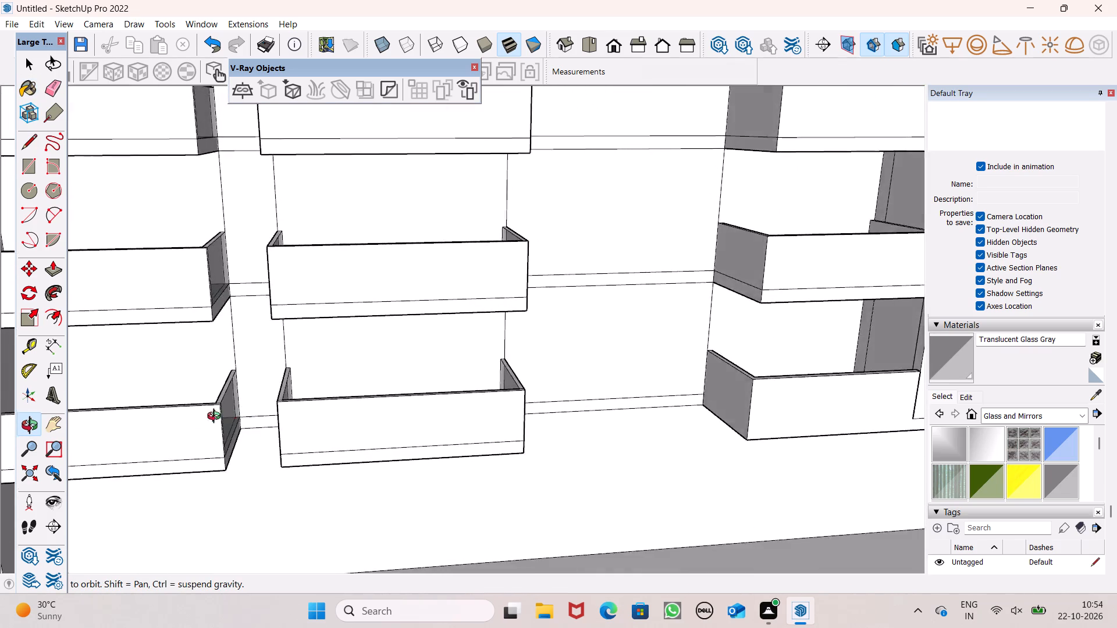
{"action": "middle_click_drag", "start_coordinate": [216, 418], "coordinate": [156, 422]}
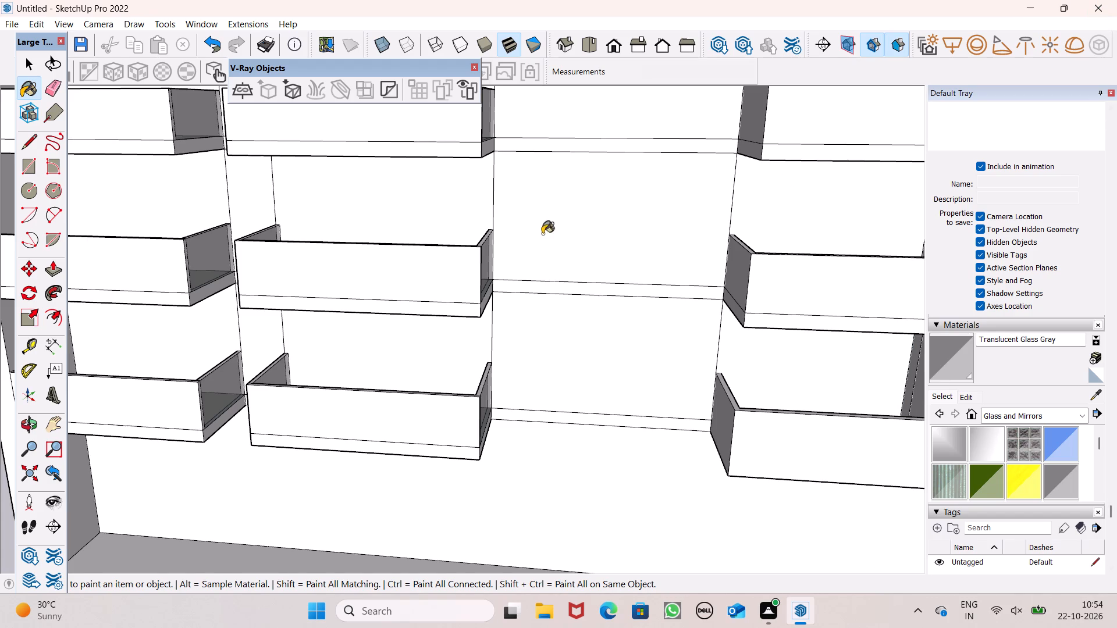
{"action": "scroll", "coordinate": [531, 245], "scroll_direction": "down", "scroll_amount": 4}
{"action": "middle_click_drag", "start_coordinate": [527, 266], "coordinate": [579, 444]}
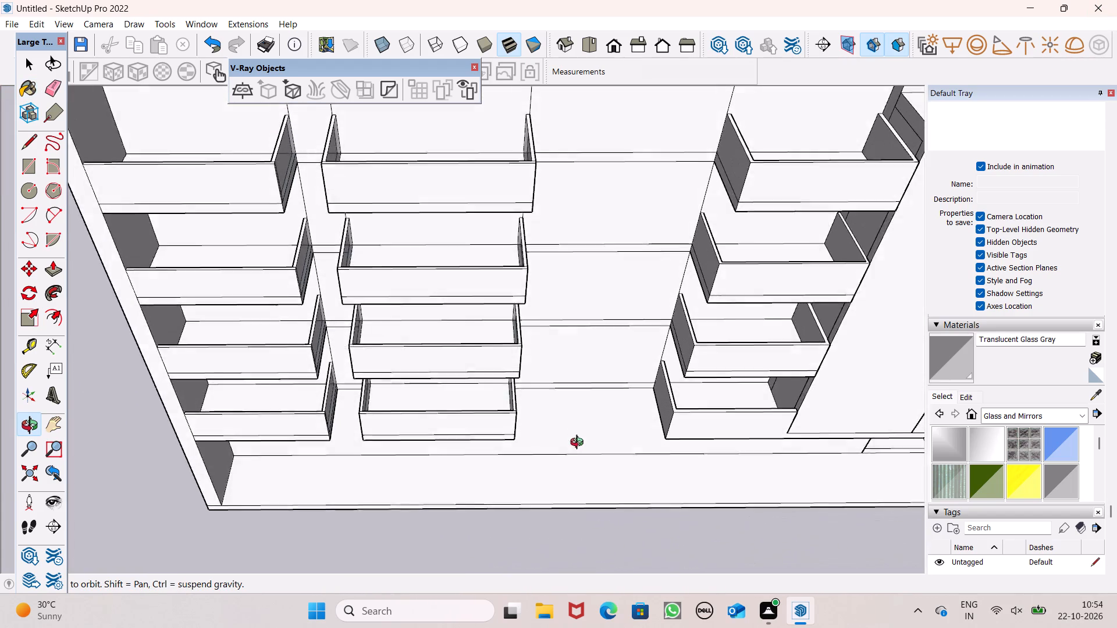
{"action": "middle_click_drag", "start_coordinate": [579, 444], "coordinate": [579, 459]}
{"action": "scroll", "coordinate": [531, 366], "scroll_direction": "down", "scroll_amount": 3}
{"action": "scroll", "coordinate": [355, 252], "scroll_direction": "up", "scroll_amount": 7}
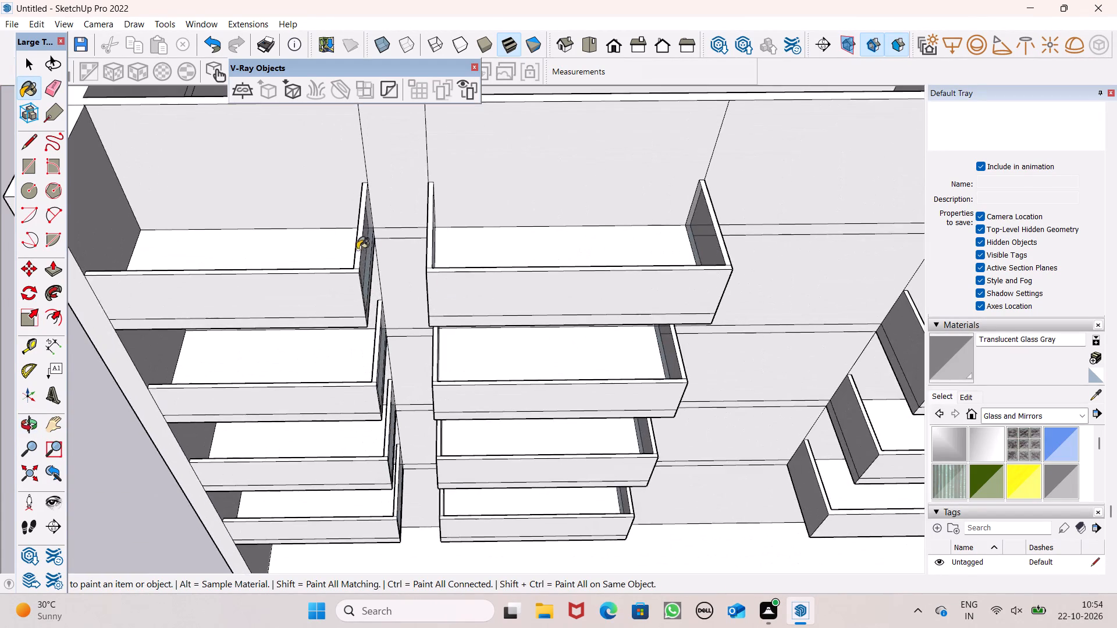
{"action": "scroll", "coordinate": [470, 316], "scroll_direction": "up", "scroll_amount": 1}
{"action": "middle_click_drag", "start_coordinate": [470, 316], "coordinate": [363, 101]}
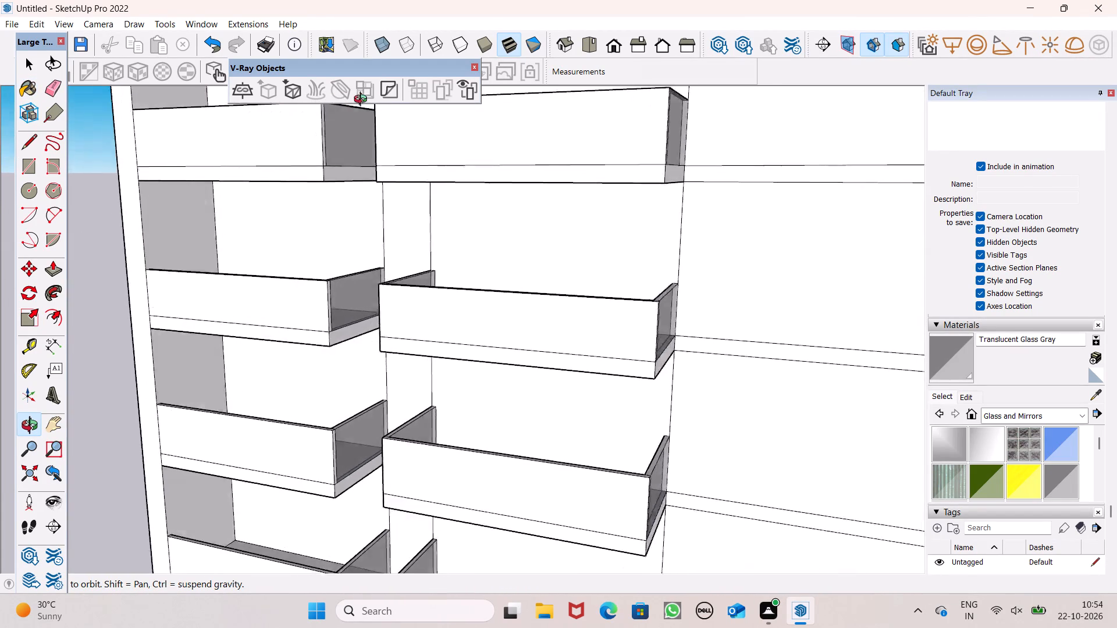
{"action": "middle_click_drag", "start_coordinate": [363, 101], "coordinate": [392, 101]}
{"action": "scroll", "coordinate": [398, 219], "scroll_direction": "down", "scroll_amount": 5}
{"action": "key", "text": "space"}
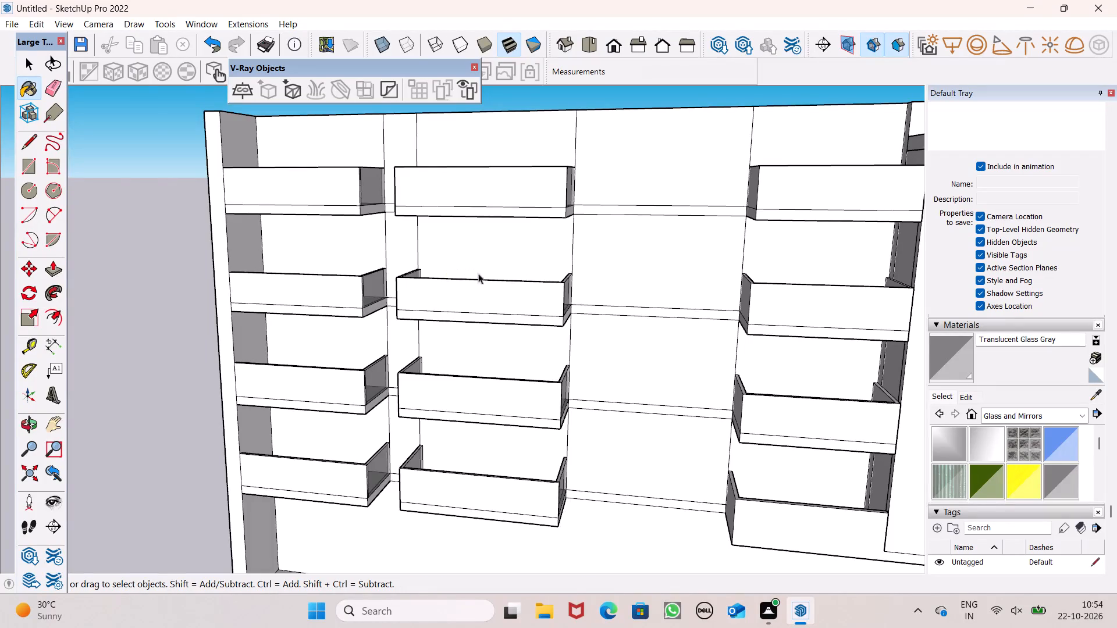
{"action": "scroll", "coordinate": [560, 291], "scroll_direction": "up", "scroll_amount": 7}
{"action": "middle_click_drag", "start_coordinate": [571, 297], "coordinate": [480, 386]}
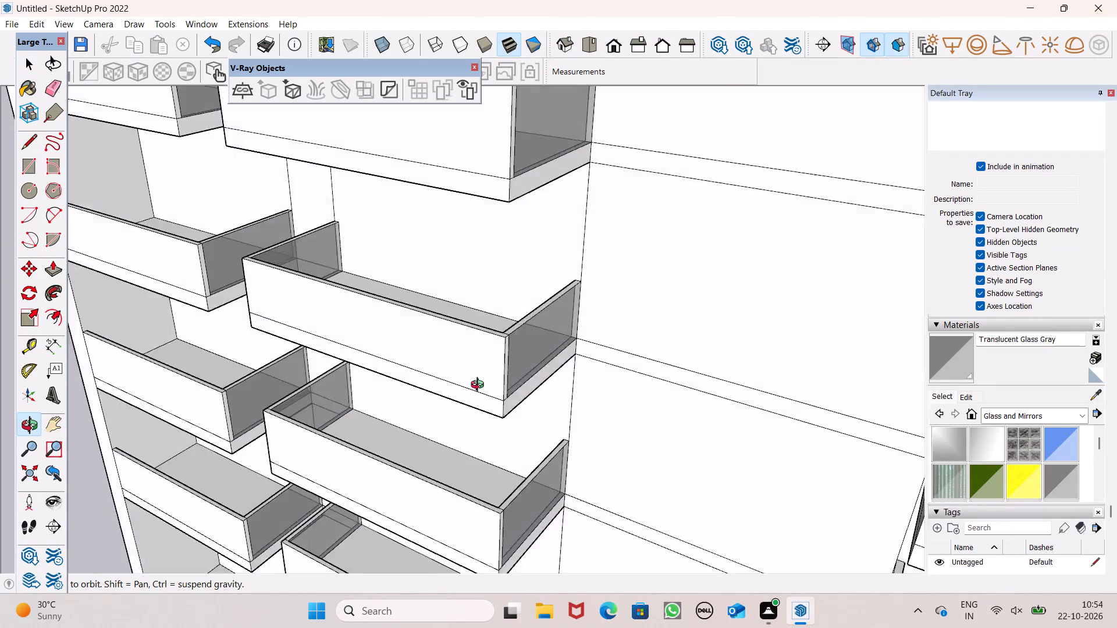
{"action": "middle_click_drag", "start_coordinate": [480, 386], "coordinate": [756, 483]}
{"action": "scroll", "coordinate": [573, 243], "scroll_direction": "down", "scroll_amount": 2}
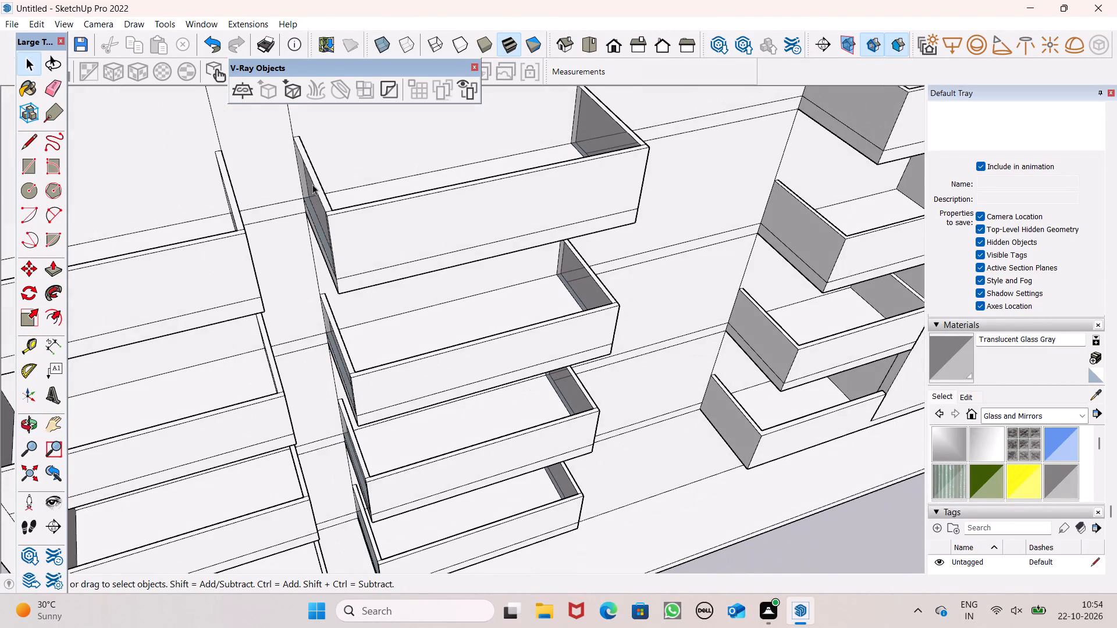
{"action": "scroll", "coordinate": [322, 213], "scroll_direction": "down", "scroll_amount": 6}
{"action": "middle_click_drag", "start_coordinate": [316, 240], "coordinate": [131, 266]}
{"action": "scroll", "coordinate": [209, 177], "scroll_direction": "up", "scroll_amount": 7}
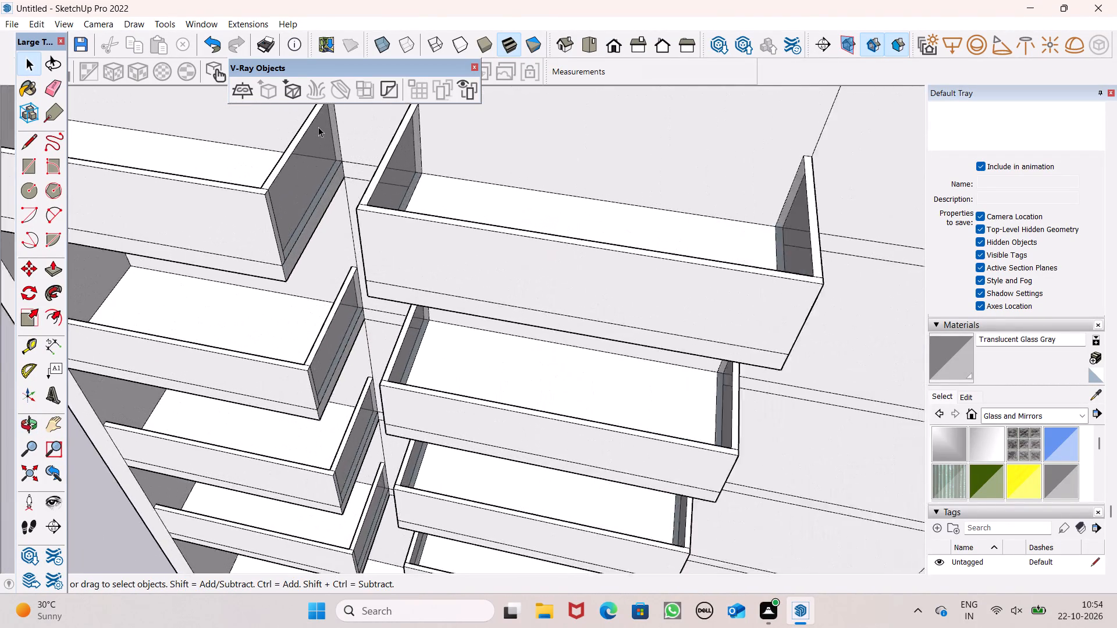
{"action": "scroll", "coordinate": [318, 127], "scroll_direction": "up", "scroll_amount": 2}
{"action": "scroll", "coordinate": [236, 164], "scroll_direction": "up", "scroll_amount": 8}
{"action": "middle_click_drag", "start_coordinate": [296, 217], "coordinate": [197, 168]}
{"action": "scroll", "coordinate": [296, 217], "scroll_direction": "up", "scroll_amount": 1}
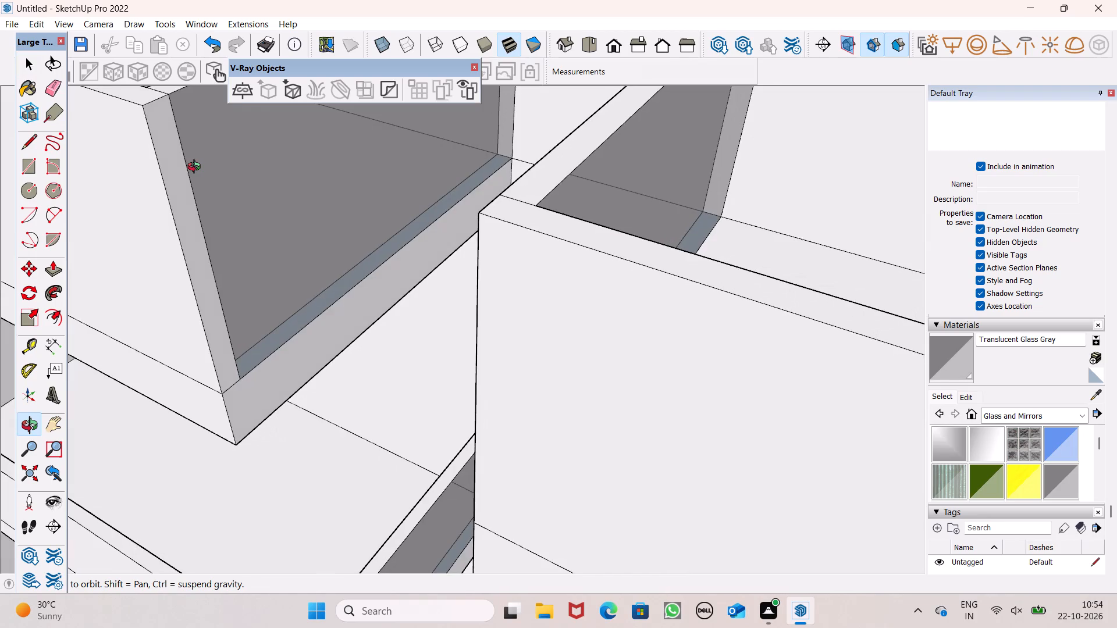
{"action": "middle_click_drag", "start_coordinate": [197, 168], "coordinate": [403, 273]}
{"action": "scroll", "coordinate": [468, 316], "scroll_direction": "down", "scroll_amount": 8}
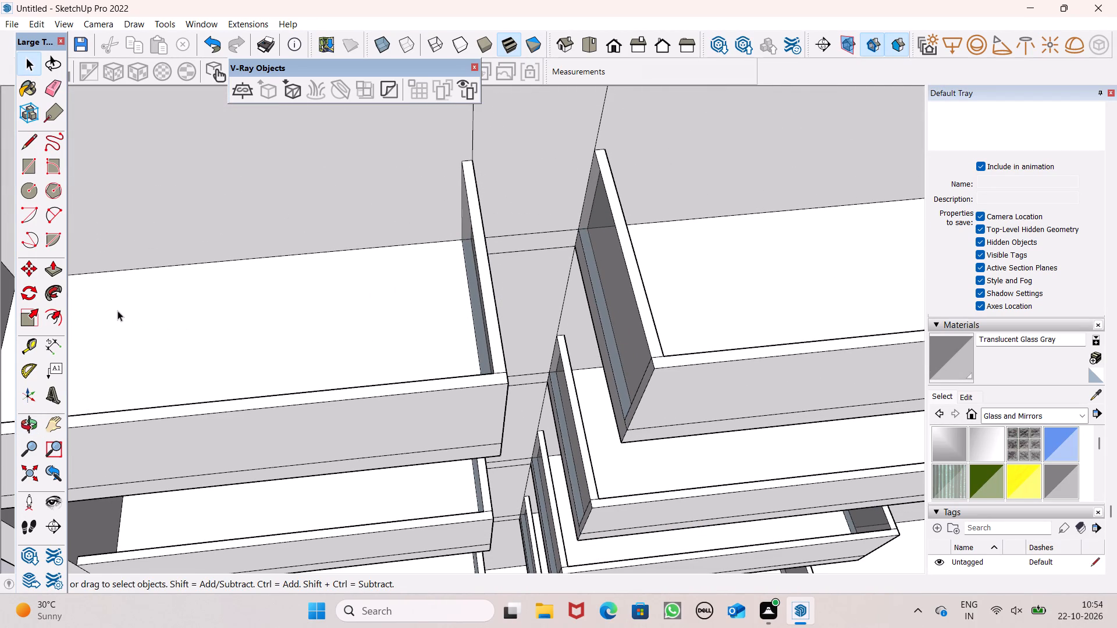
Place a guide 4" in from the front edge on the underside of the first column's top balcony slab.
{"action": "left_click", "coordinate": [54, 268]}
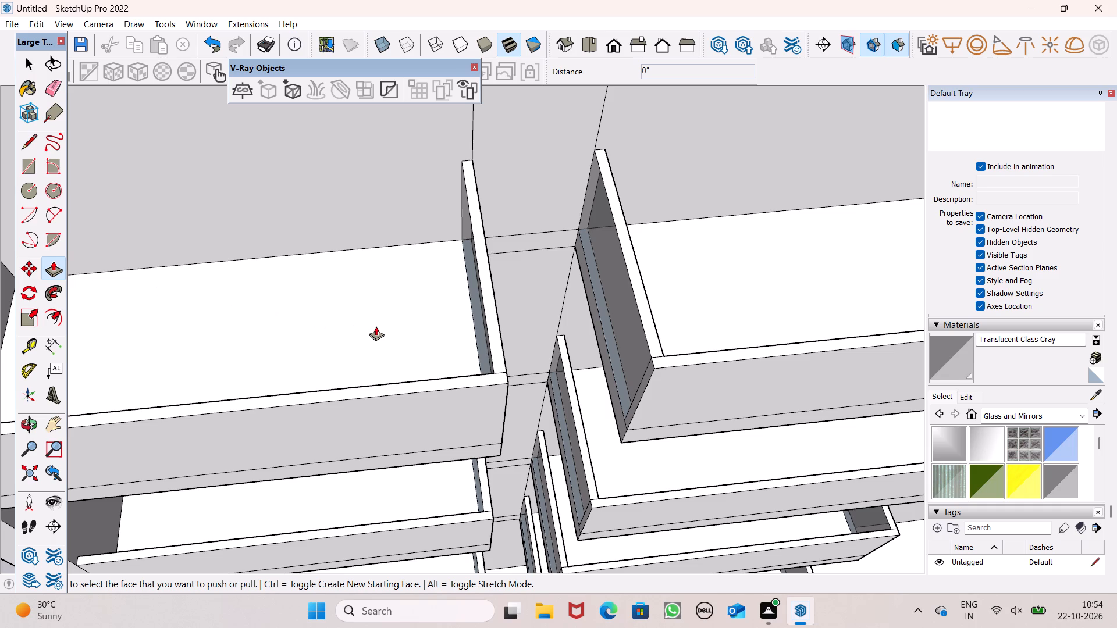
{"action": "scroll", "coordinate": [415, 345], "scroll_direction": "down", "scroll_amount": 1}
{"action": "middle_click_drag", "start_coordinate": [477, 380], "coordinate": [451, 0]}
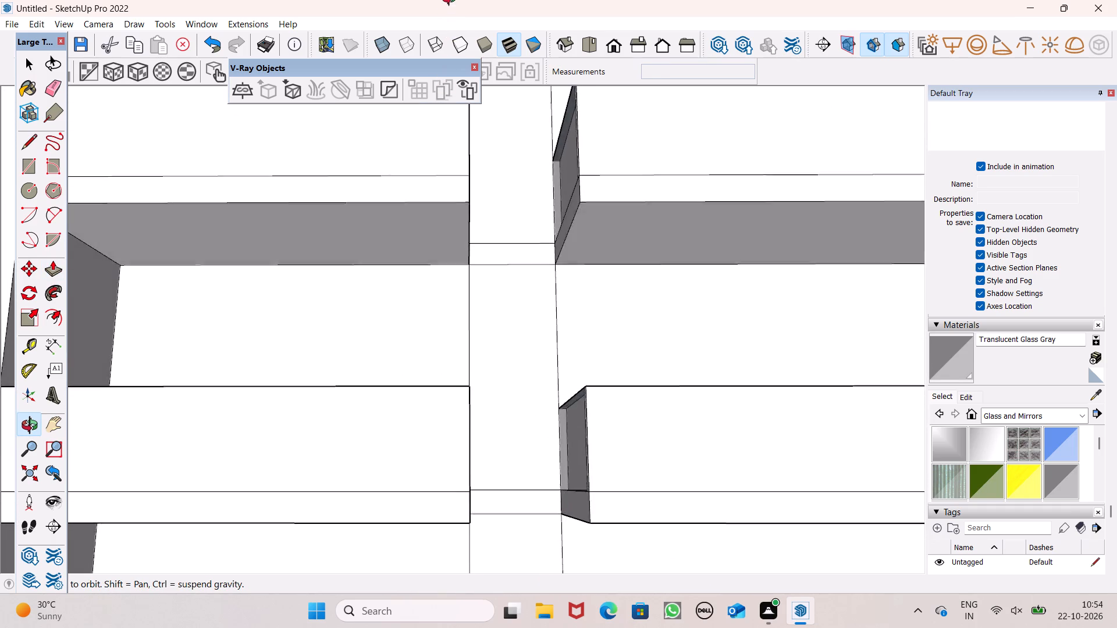
{"action": "middle_click_drag", "start_coordinate": [451, 0], "coordinate": [513, 42]}
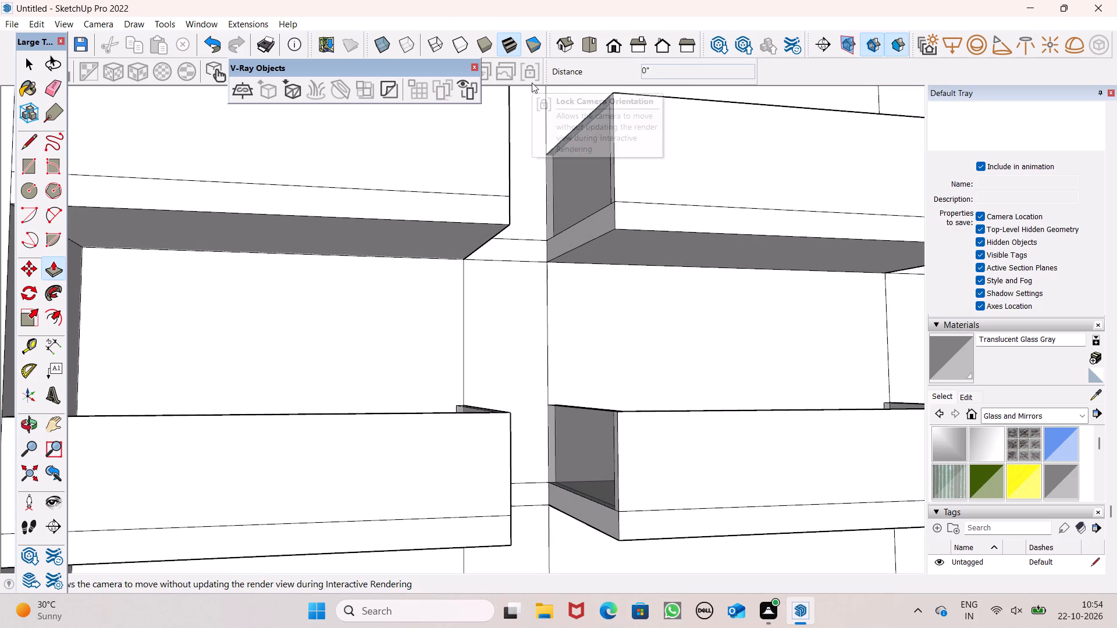
{"action": "scroll", "coordinate": [572, 162], "scroll_direction": "down", "scroll_amount": 2}
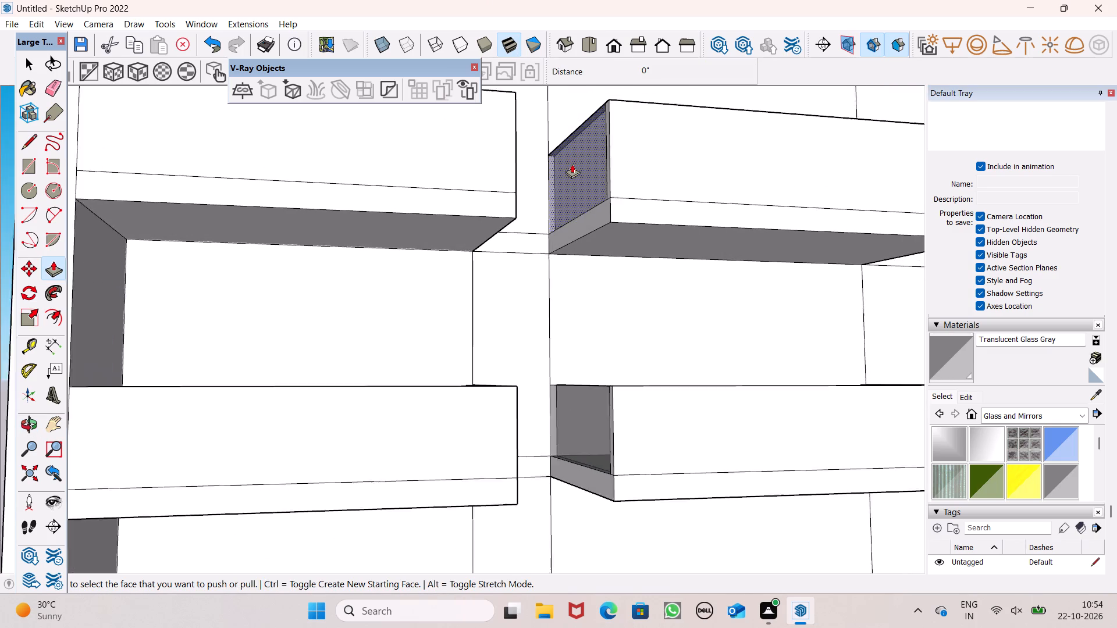
{"action": "scroll", "coordinate": [572, 164], "scroll_direction": "down", "scroll_amount": 1}
{"action": "middle_click_drag", "start_coordinate": [623, 184], "coordinate": [361, 52]}
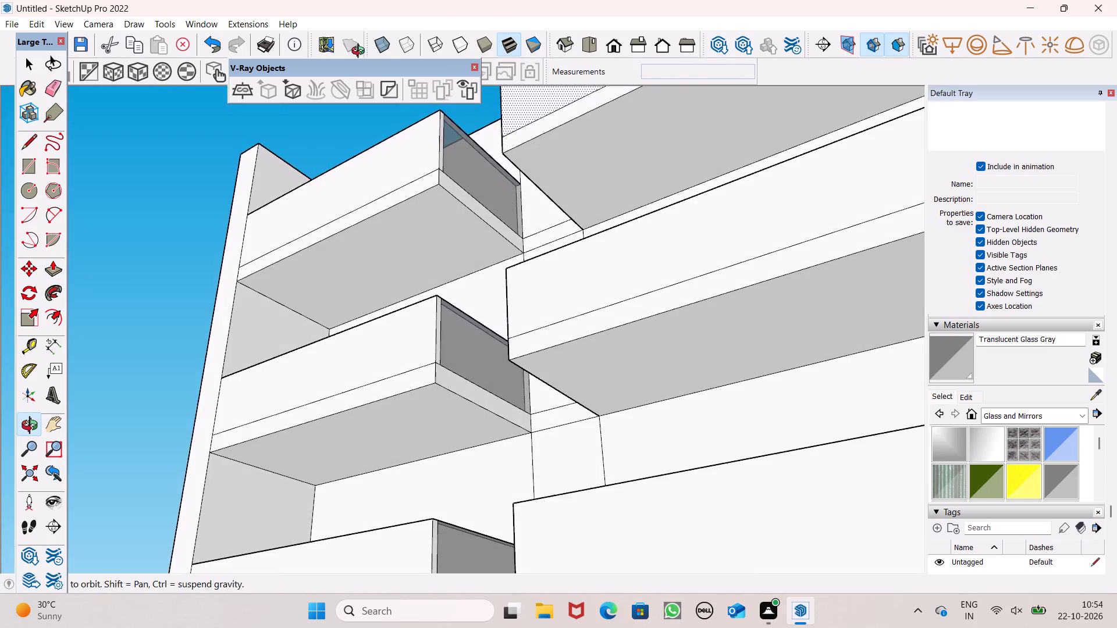
{"action": "middle_click_drag", "start_coordinate": [361, 52], "coordinate": [298, 72]}
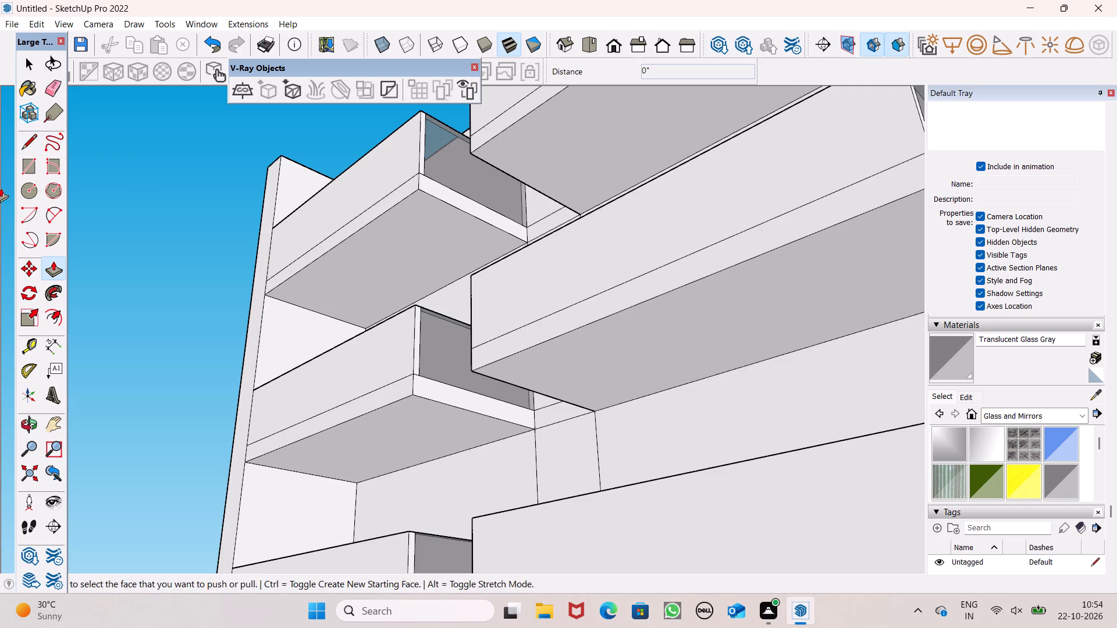
{"action": "left_click", "coordinate": [22, 356]}
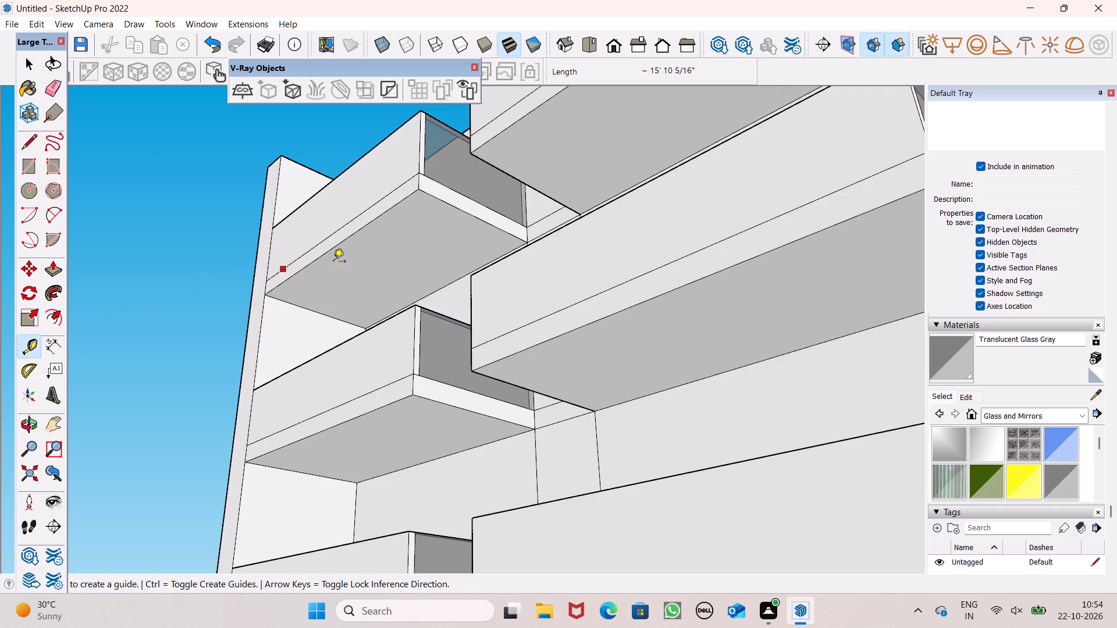
{"action": "left_click", "coordinate": [362, 228]}
{"action": "scroll", "coordinate": [371, 231], "scroll_direction": "up", "scroll_amount": 3}
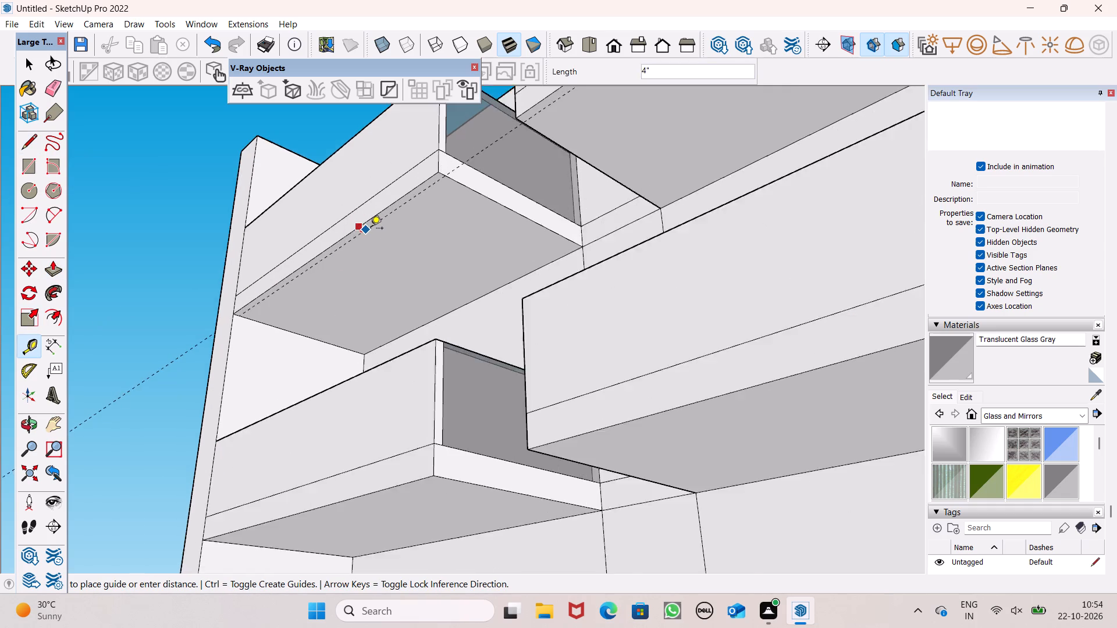
{"action": "scroll", "coordinate": [371, 229], "scroll_direction": "up", "scroll_amount": 5}
{"action": "left_click", "coordinate": [368, 232]}
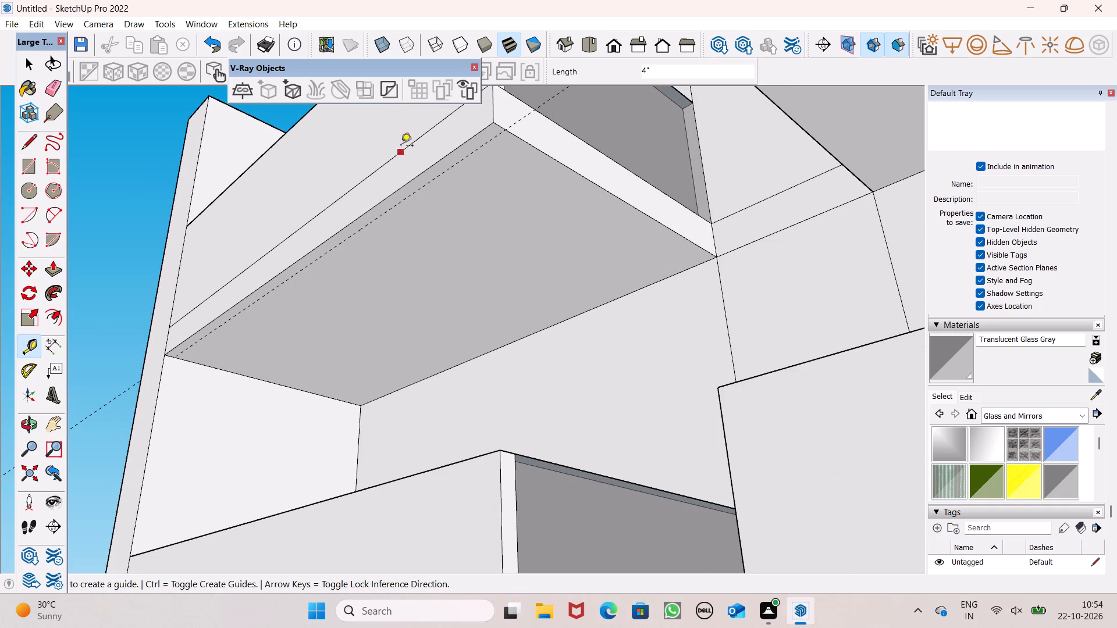
Place a guide 4" in from the front edge on the underside of the first column's second balcony slab from the top.
{"action": "scroll", "coordinate": [401, 147], "scroll_direction": "down", "scroll_amount": 7}
{"action": "scroll", "coordinate": [347, 511], "scroll_direction": "up", "scroll_amount": 5}
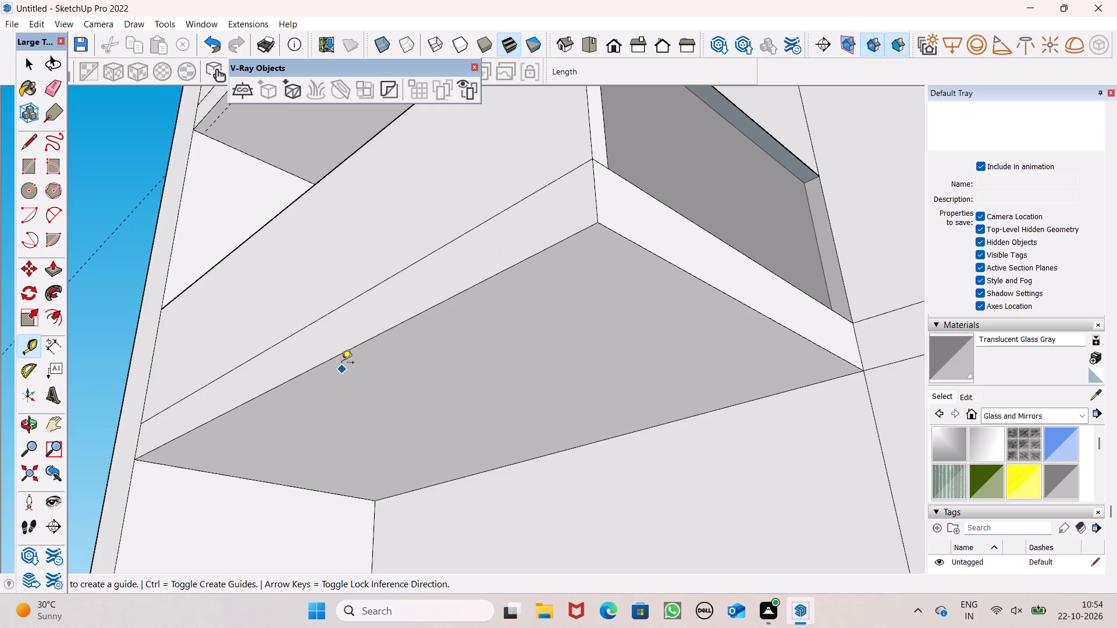
{"action": "left_click", "coordinate": [341, 359]}
{"action": "left_click", "coordinate": [353, 367]}
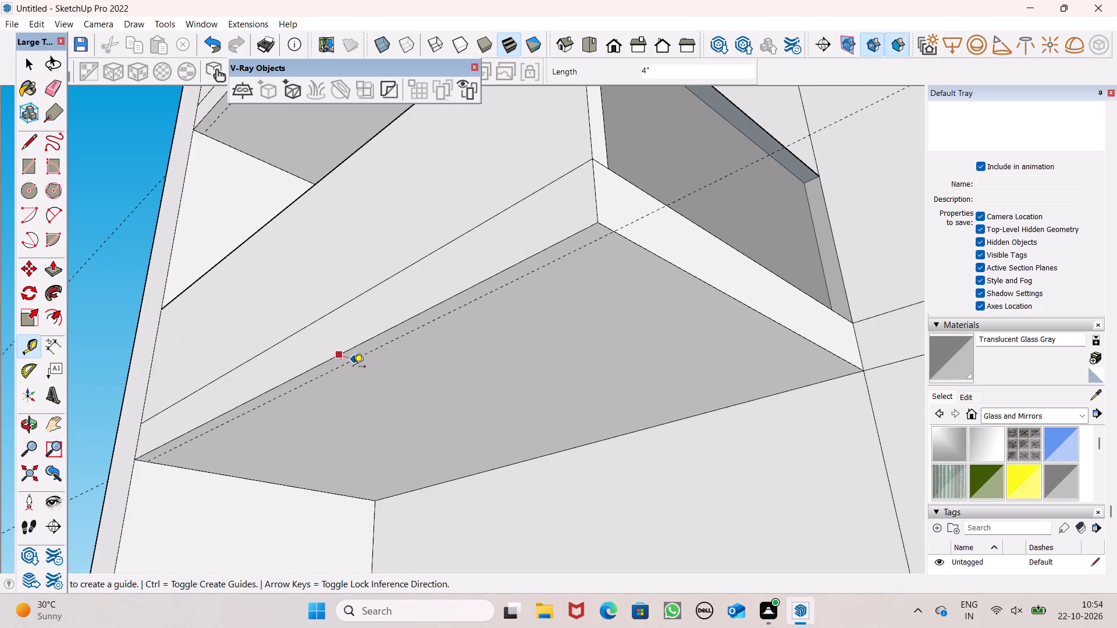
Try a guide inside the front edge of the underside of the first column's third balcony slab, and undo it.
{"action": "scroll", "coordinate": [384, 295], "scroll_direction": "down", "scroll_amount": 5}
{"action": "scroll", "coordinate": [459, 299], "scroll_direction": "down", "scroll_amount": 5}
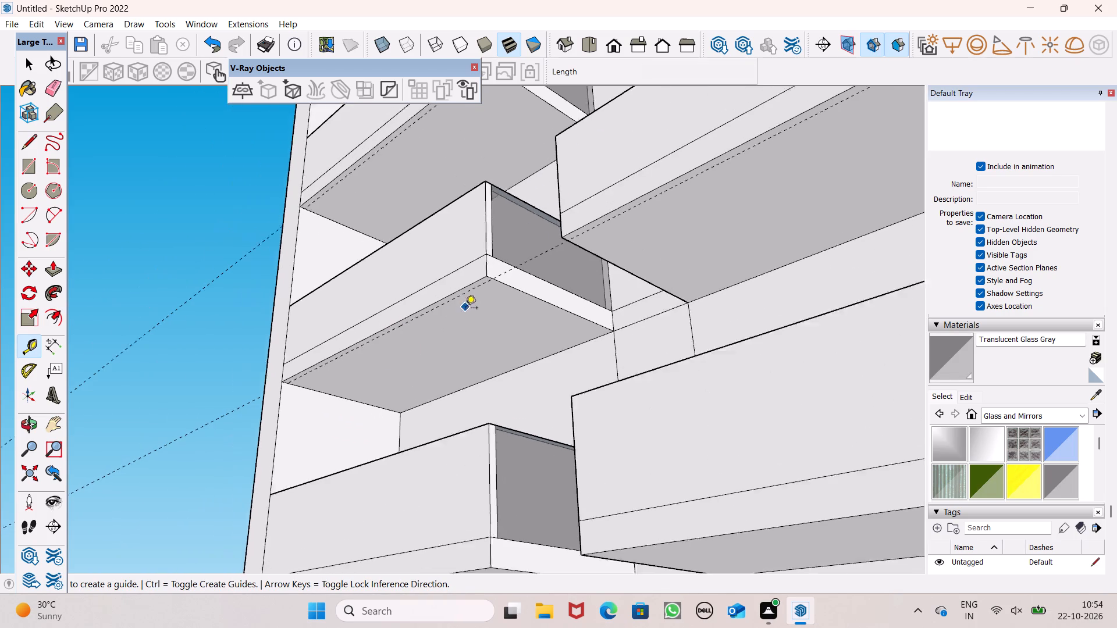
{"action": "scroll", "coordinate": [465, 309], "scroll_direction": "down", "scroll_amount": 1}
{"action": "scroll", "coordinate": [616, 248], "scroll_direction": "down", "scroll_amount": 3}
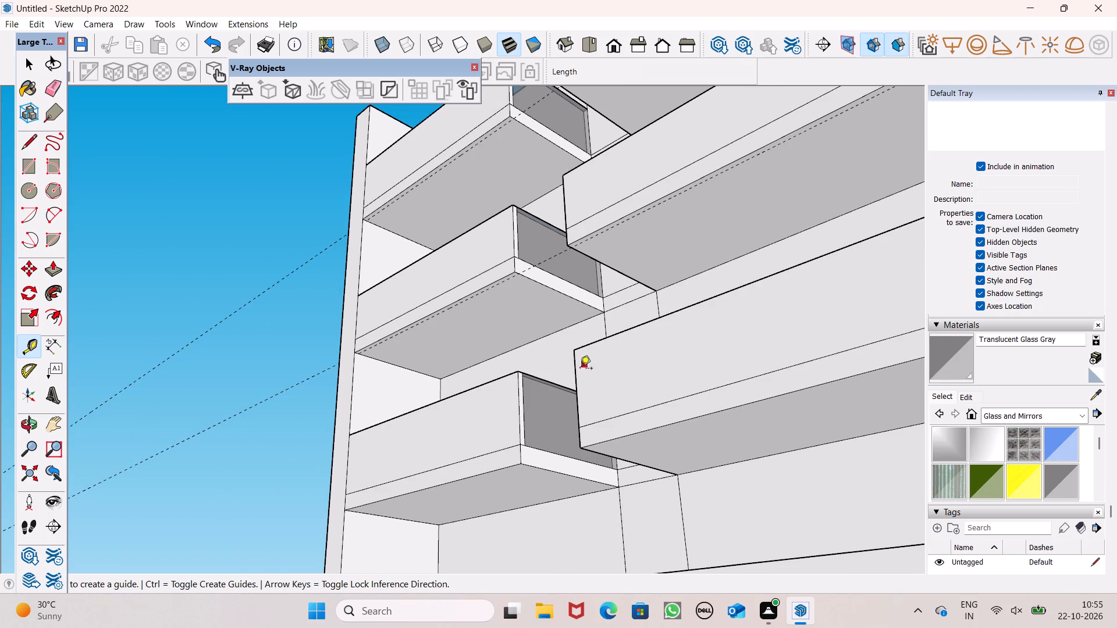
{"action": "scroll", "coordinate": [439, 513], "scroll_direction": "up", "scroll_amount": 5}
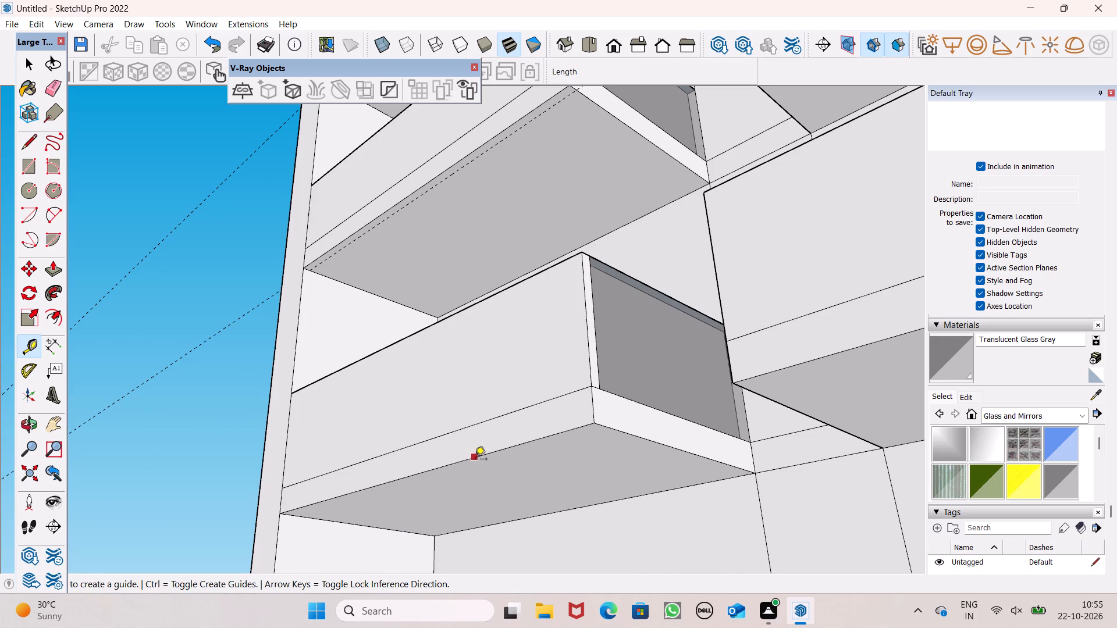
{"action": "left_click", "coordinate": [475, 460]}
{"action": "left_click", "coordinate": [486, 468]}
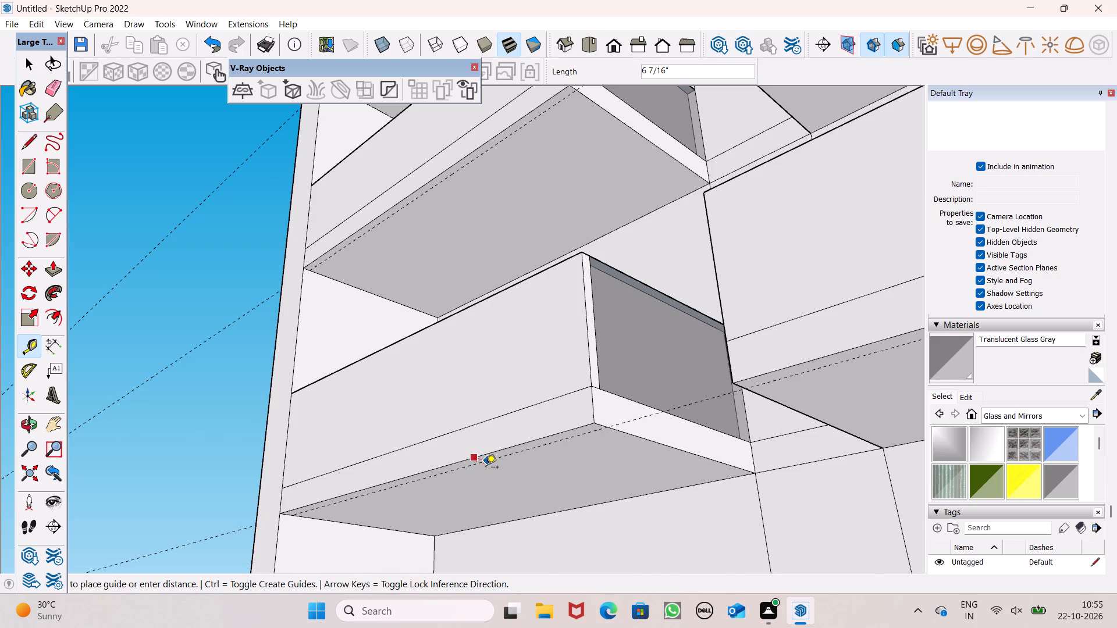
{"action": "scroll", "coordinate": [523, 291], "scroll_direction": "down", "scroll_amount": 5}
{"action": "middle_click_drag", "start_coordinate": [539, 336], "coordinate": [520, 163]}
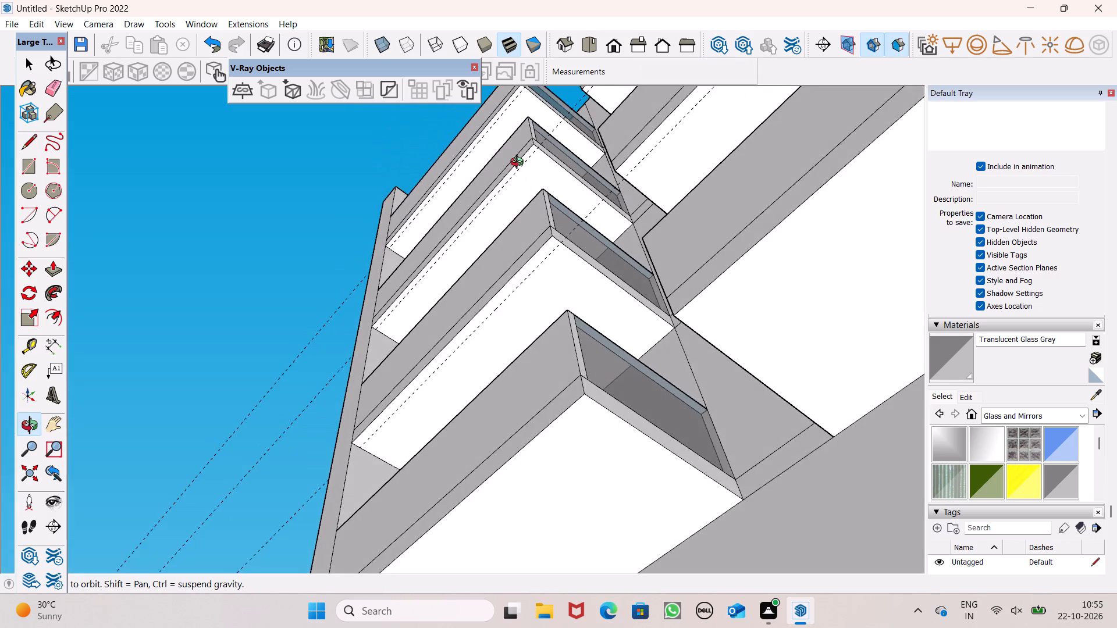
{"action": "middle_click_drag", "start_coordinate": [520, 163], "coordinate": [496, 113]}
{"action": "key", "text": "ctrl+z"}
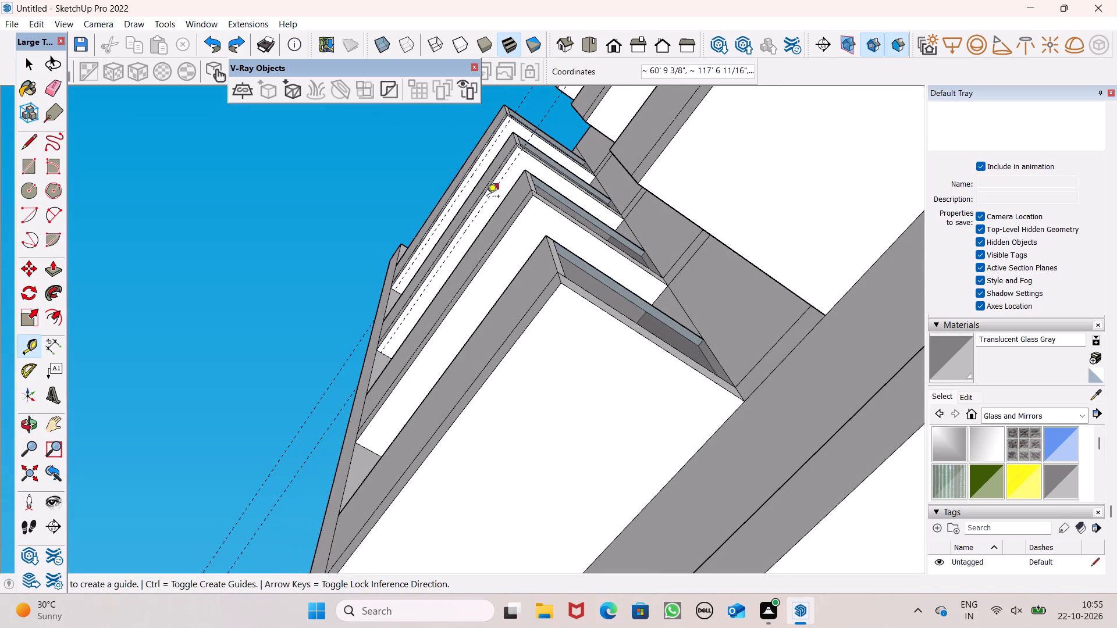
Place a guide exactly 4" in from the front edge on the underside of the first column's third balcony slab.
{"action": "scroll", "coordinate": [424, 313], "scroll_direction": "up", "scroll_amount": 4}
{"action": "scroll", "coordinate": [440, 320], "scroll_direction": "down", "scroll_amount": 2}
{"action": "middle_click_drag", "start_coordinate": [504, 380], "coordinate": [651, 484]}
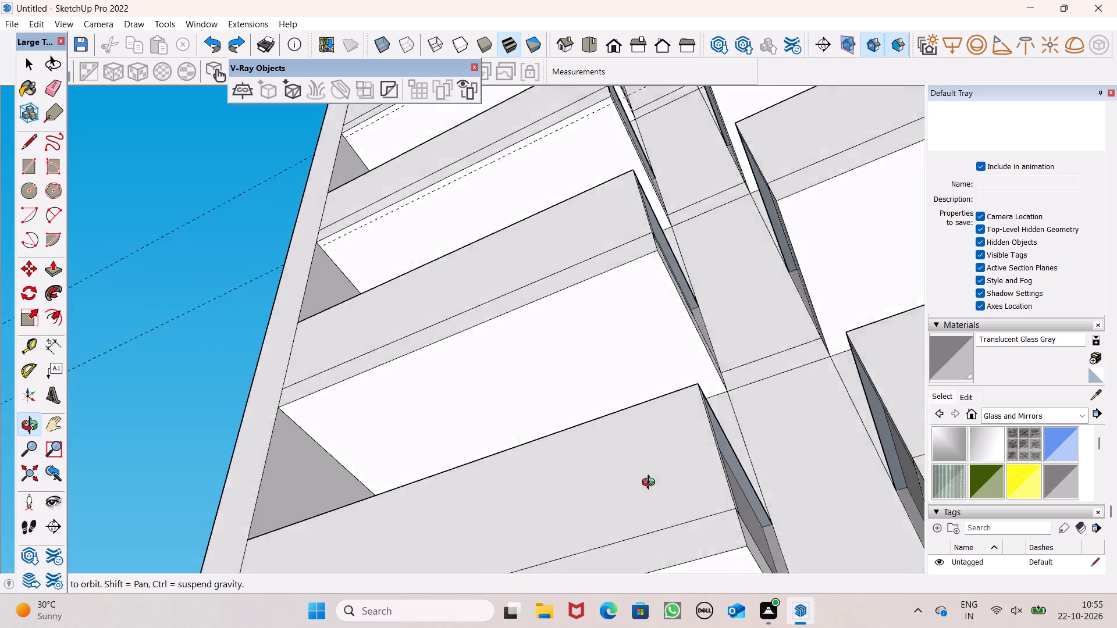
{"action": "middle_click_drag", "start_coordinate": [651, 484], "coordinate": [596, 434]}
{"action": "scroll", "coordinate": [521, 346], "scroll_direction": "up", "scroll_amount": 6}
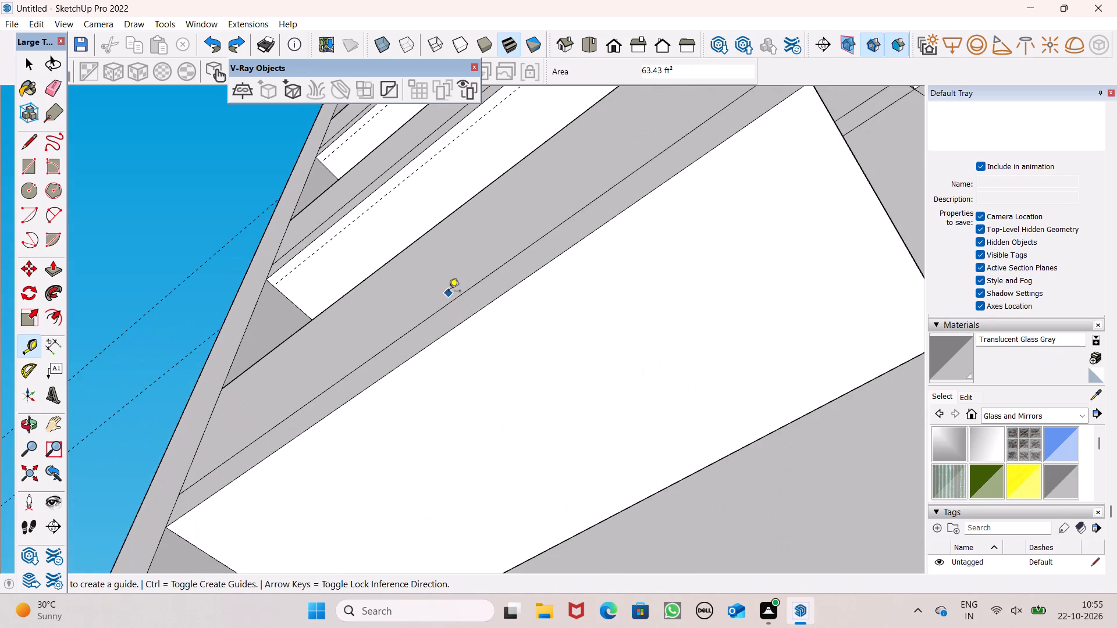
{"action": "middle_click_drag", "start_coordinate": [524, 347], "coordinate": [472, 381]}
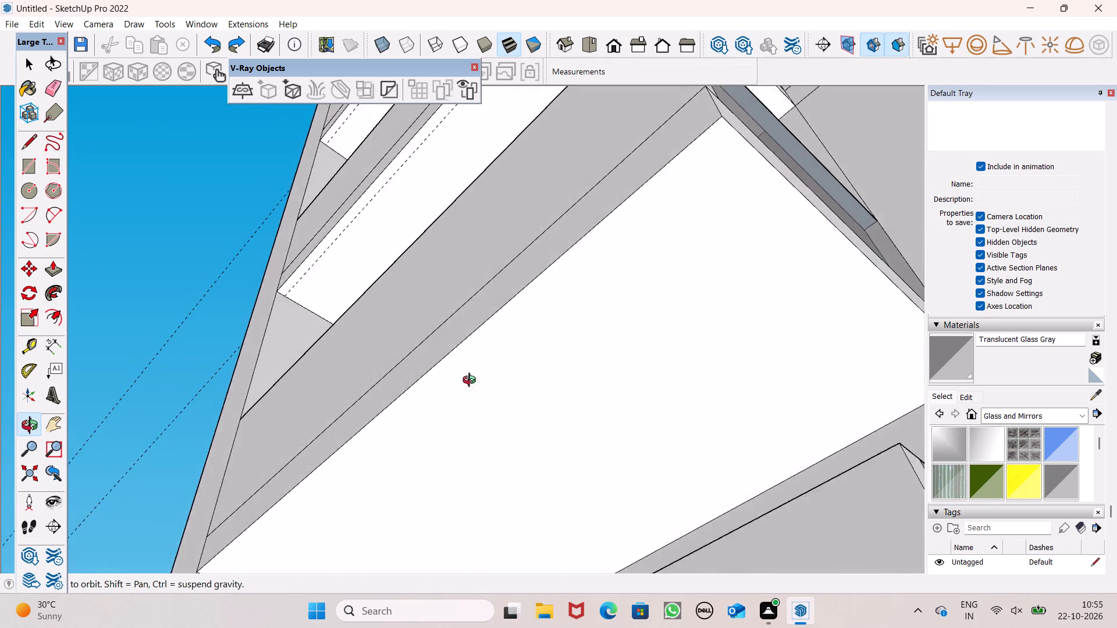
{"action": "middle_click_drag", "start_coordinate": [472, 381], "coordinate": [472, 380]}
{"action": "scroll", "coordinate": [472, 358], "scroll_direction": "up", "scroll_amount": 5}
{"action": "left_click", "coordinate": [445, 337]}
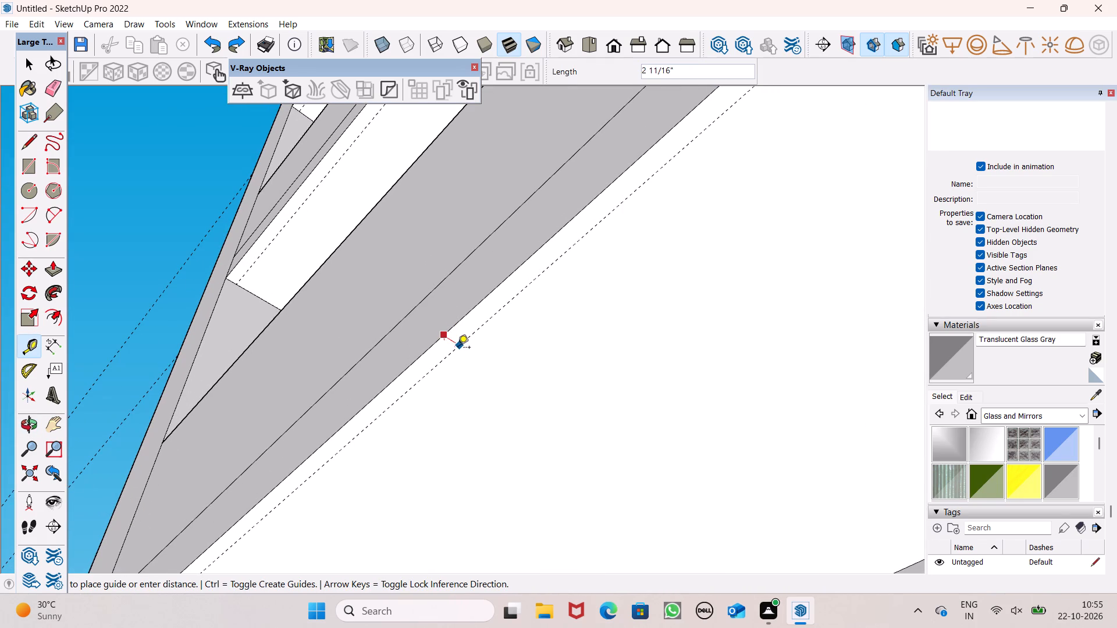
{"action": "key", "text": "4"}
{"action": "key", "text": "shift+quotedbl"}
{"action": "key", "text": "Return"}
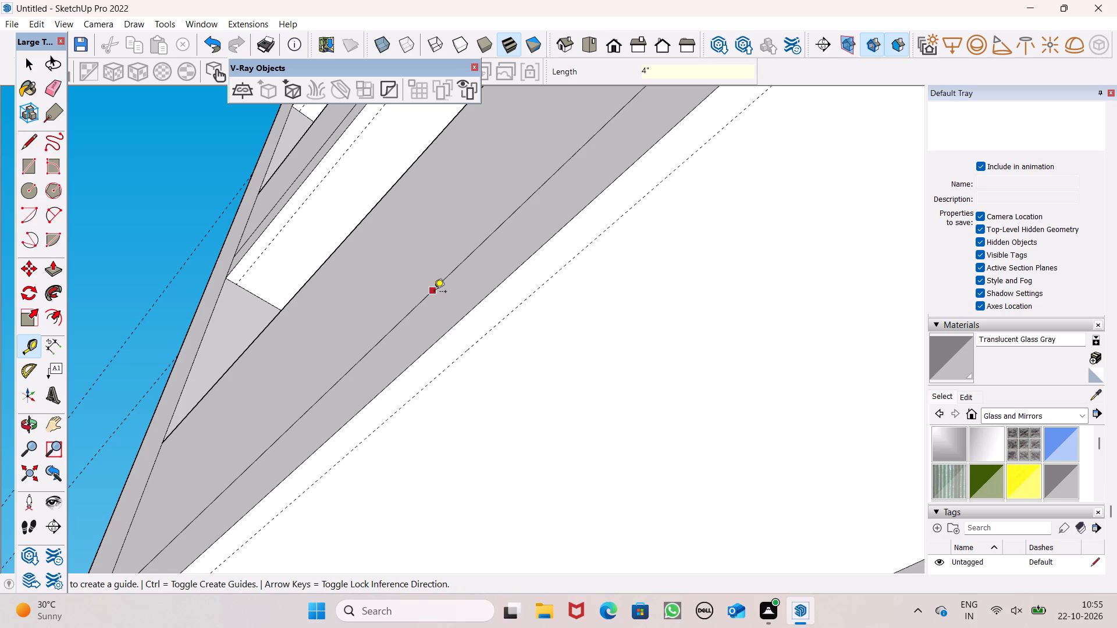
Place a guide 4" in from the front edge on the underside of the first column's bottom balcony slab.
{"action": "scroll", "coordinate": [442, 334], "scroll_direction": "down", "scroll_amount": 17}
{"action": "scroll", "coordinate": [553, 338], "scroll_direction": "down", "scroll_amount": 2}
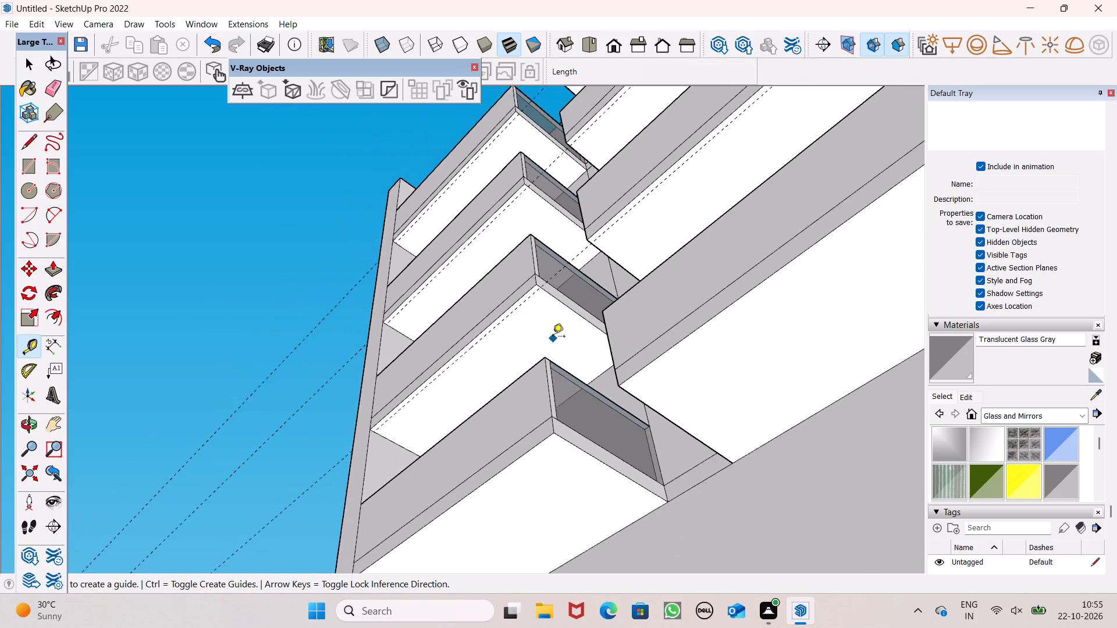
{"action": "scroll", "coordinate": [553, 337], "scroll_direction": "down", "scroll_amount": 4}
{"action": "scroll", "coordinate": [571, 476], "scroll_direction": "up", "scroll_amount": 8}
{"action": "scroll", "coordinate": [450, 379], "scroll_direction": "up", "scroll_amount": 5}
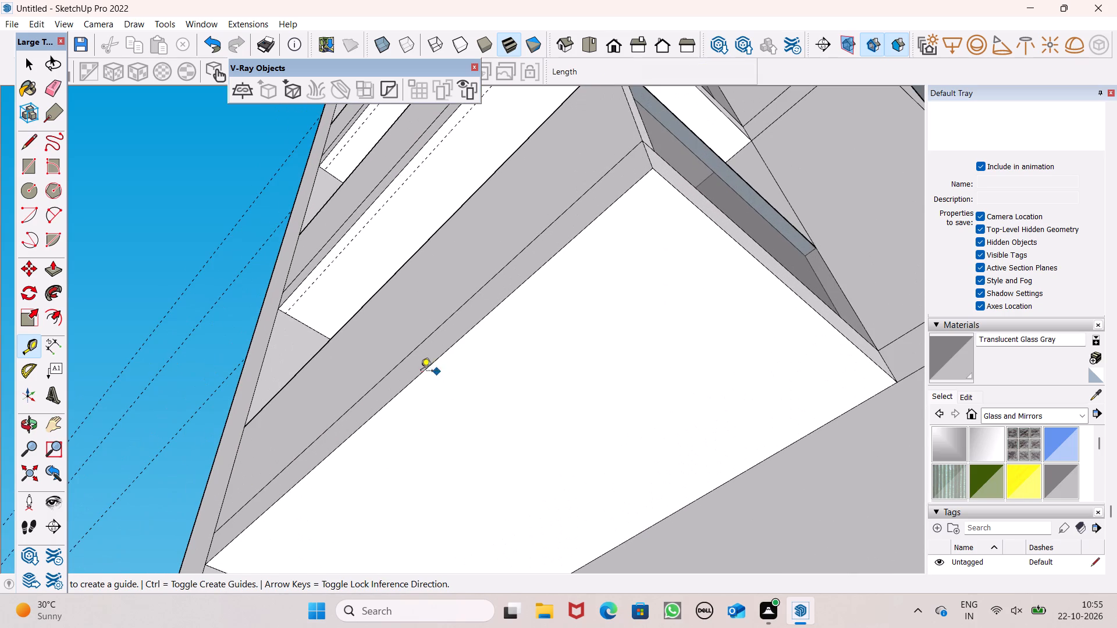
{"action": "left_click", "coordinate": [421, 370]}
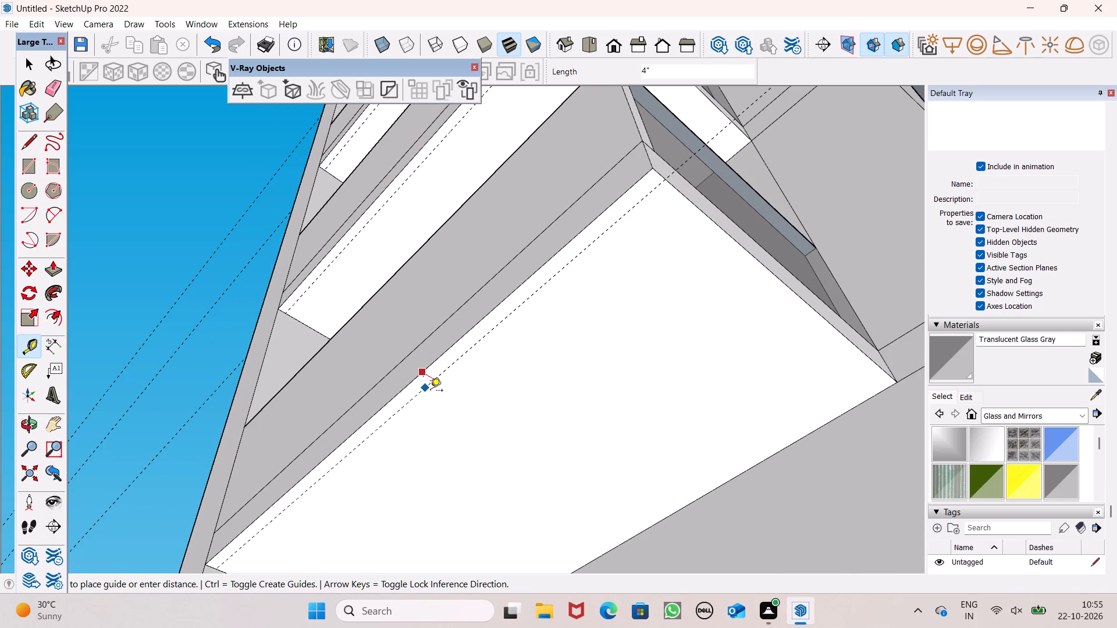
{"action": "left_click", "coordinate": [431, 391]}
Draw a line about 15' 10" long along the 4" guide on the underside of the first column's top balcony slab.
{"action": "scroll", "coordinate": [518, 300], "scroll_direction": "down", "scroll_amount": 12}
{"action": "scroll", "coordinate": [619, 299], "scroll_direction": "down", "scroll_amount": 6}
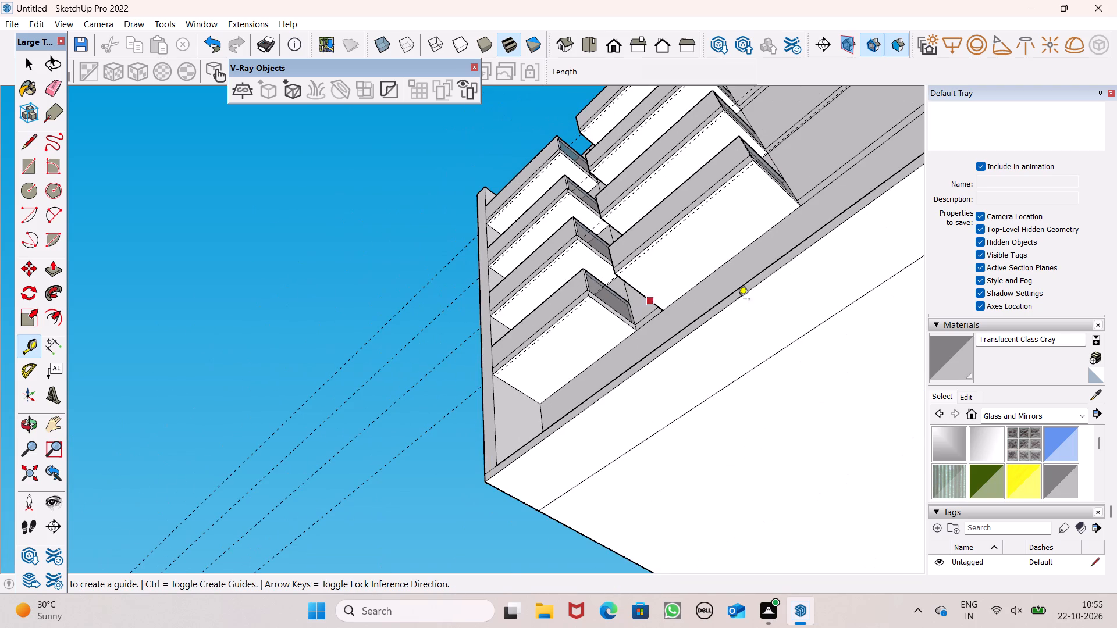
{"action": "middle_click_drag", "start_coordinate": [1008, 338], "coordinate": [1098, 427]}
{"action": "scroll", "coordinate": [748, 242], "scroll_direction": "down", "scroll_amount": 5}
{"action": "middle_click_drag", "start_coordinate": [757, 260], "coordinate": [1036, 382]}
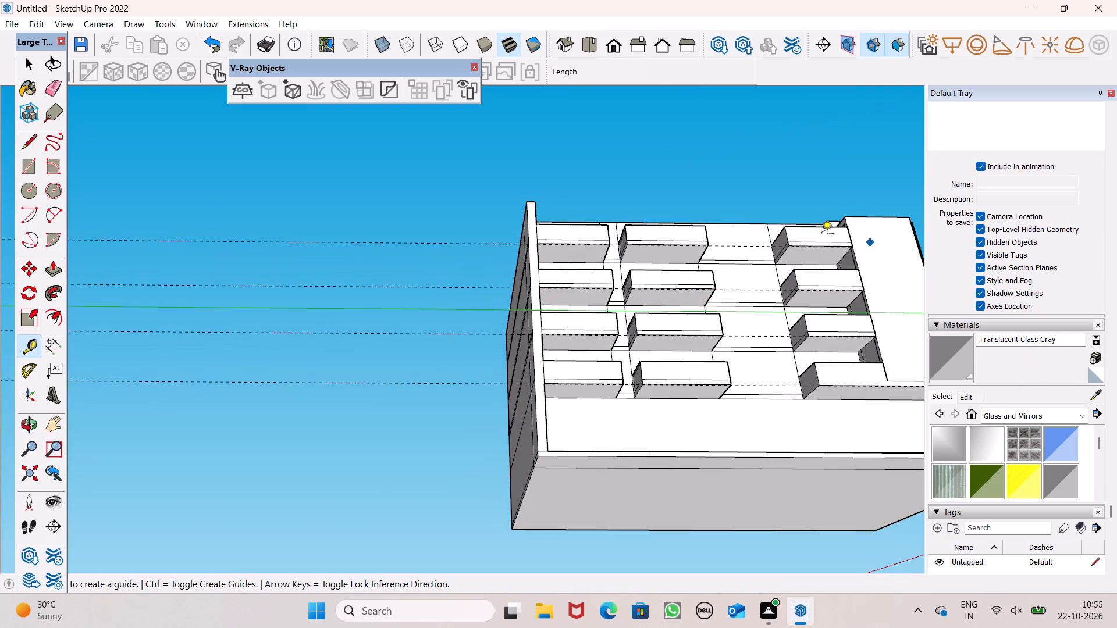
{"action": "scroll", "coordinate": [780, 220], "scroll_direction": "up", "scroll_amount": 5}
{"action": "middle_click_drag", "start_coordinate": [711, 227], "coordinate": [704, 53]}
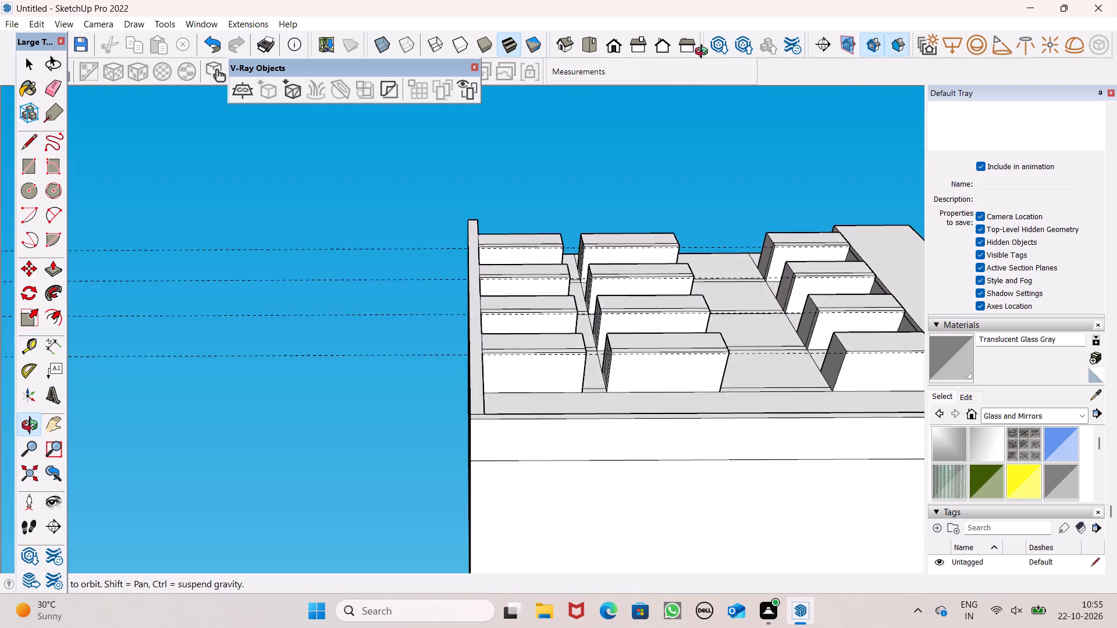
{"action": "middle_click_drag", "start_coordinate": [704, 53], "coordinate": [699, 35]}
{"action": "scroll", "coordinate": [699, 35], "scroll_direction": "up", "scroll_amount": 1}
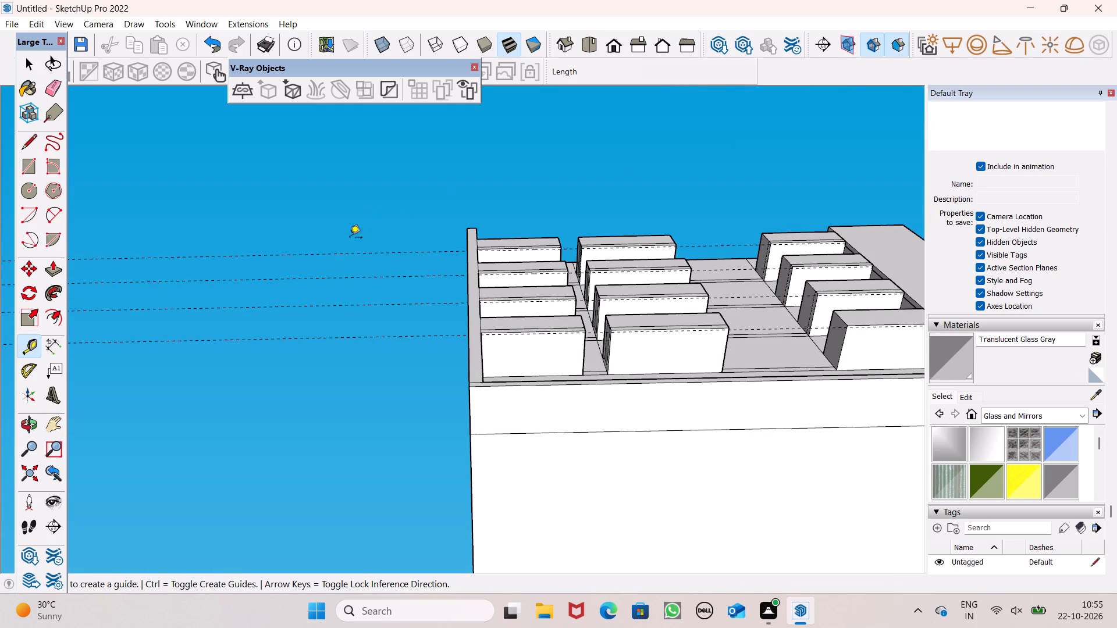
{"action": "left_click", "coordinate": [36, 140]}
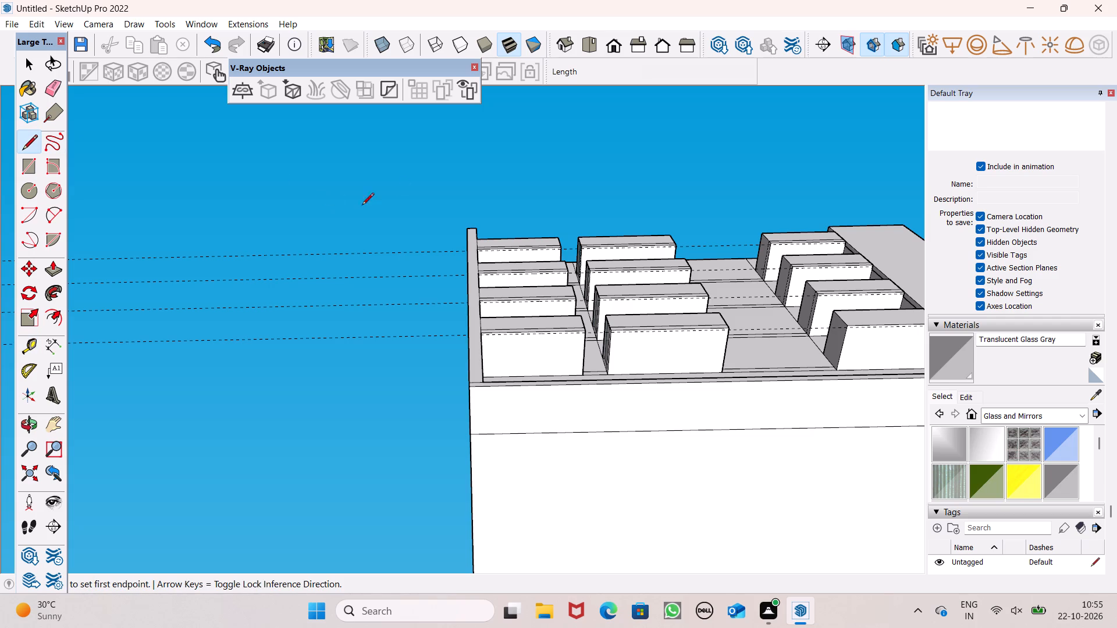
{"action": "scroll", "coordinate": [572, 292], "scroll_direction": "up", "scroll_amount": 5}
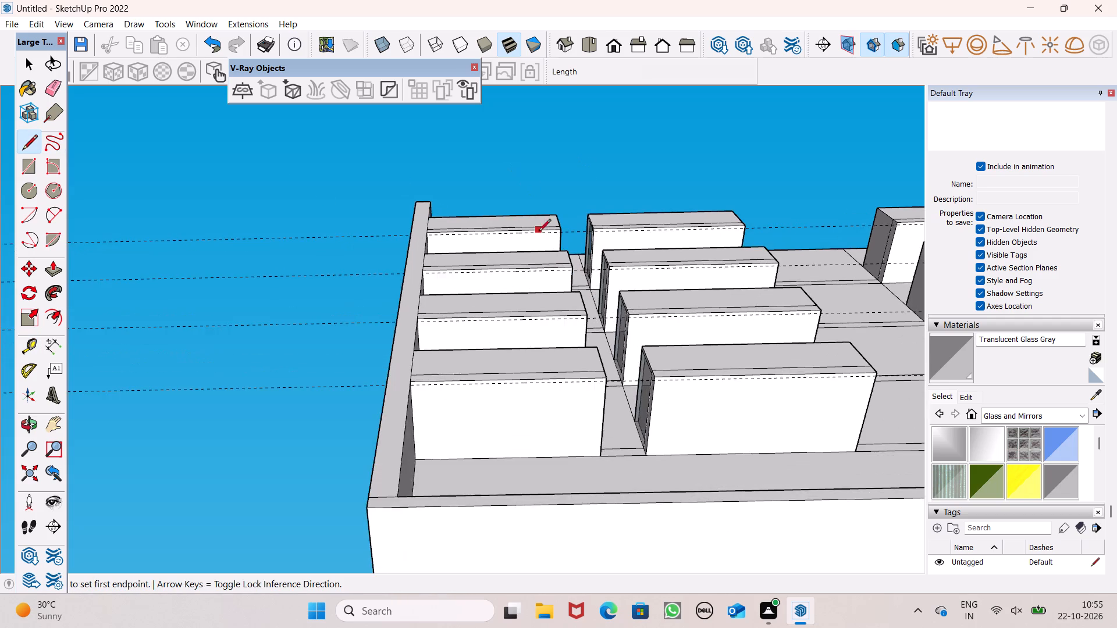
{"action": "scroll", "coordinate": [540, 215], "scroll_direction": "up", "scroll_amount": 12}
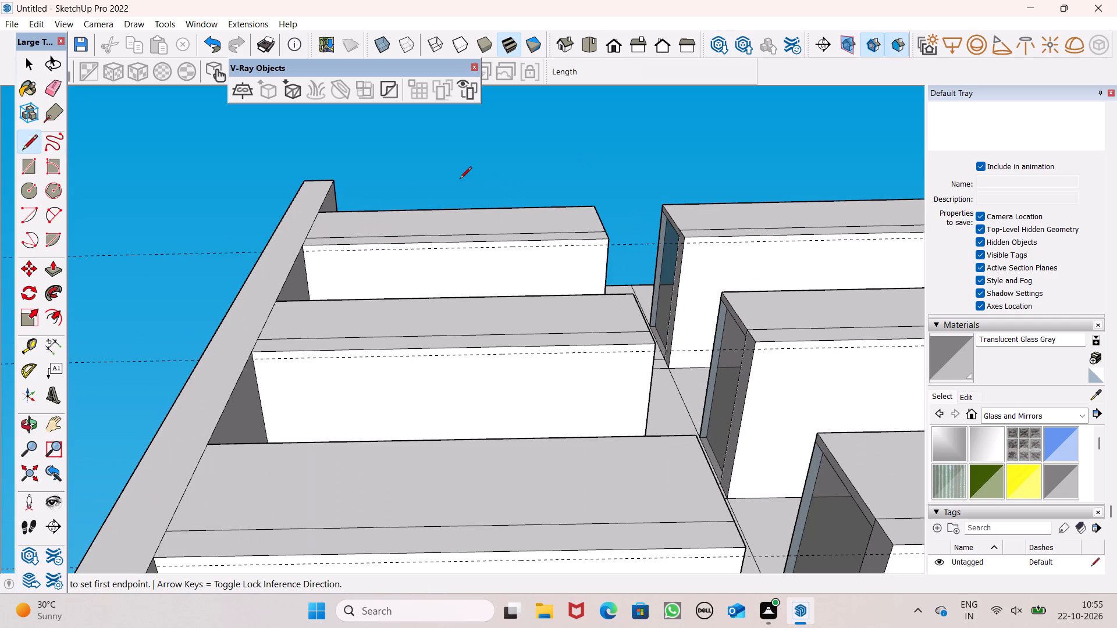
{"action": "scroll", "coordinate": [473, 206], "scroll_direction": "up", "scroll_amount": 6}
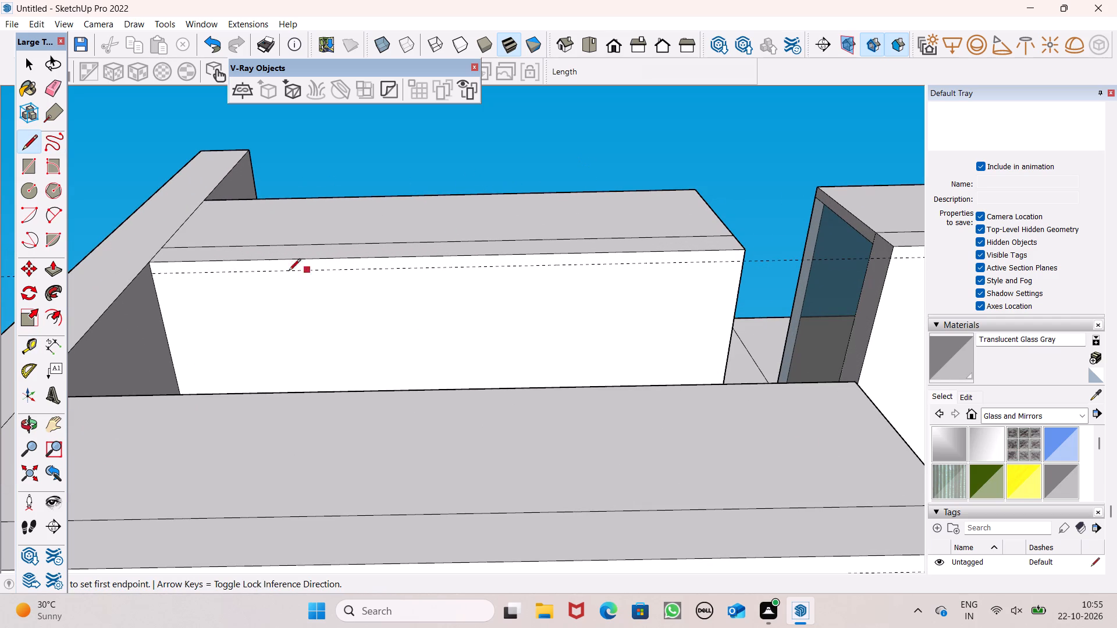
{"action": "left_click_drag", "start_coordinate": [152, 275], "coordinate": [163, 275]}
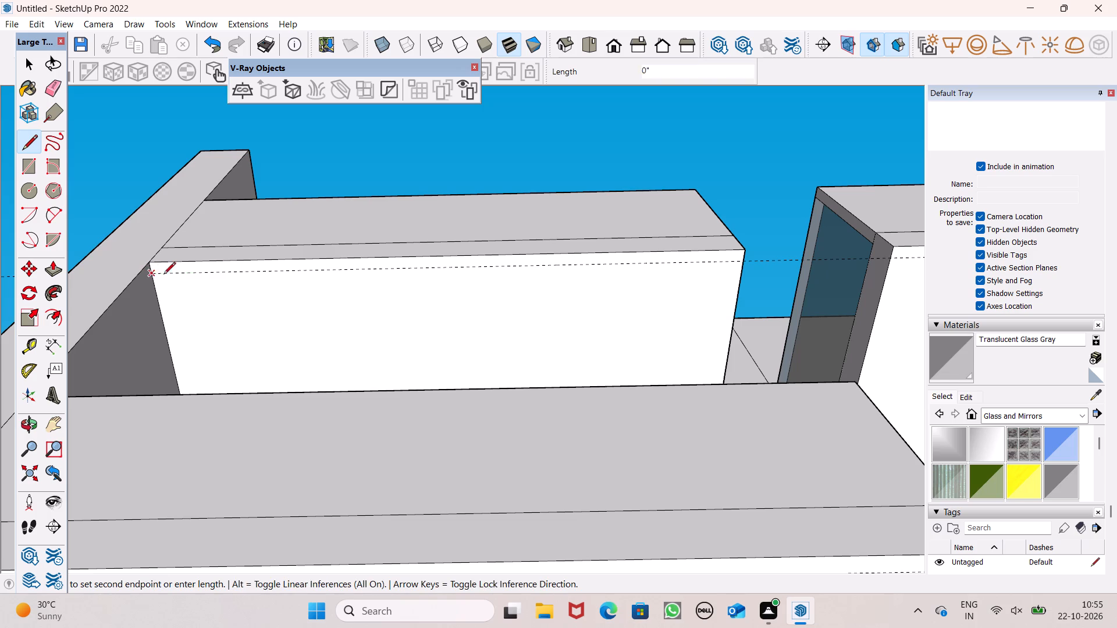
{"action": "left_click_drag", "start_coordinate": [163, 275], "coordinate": [168, 275]}
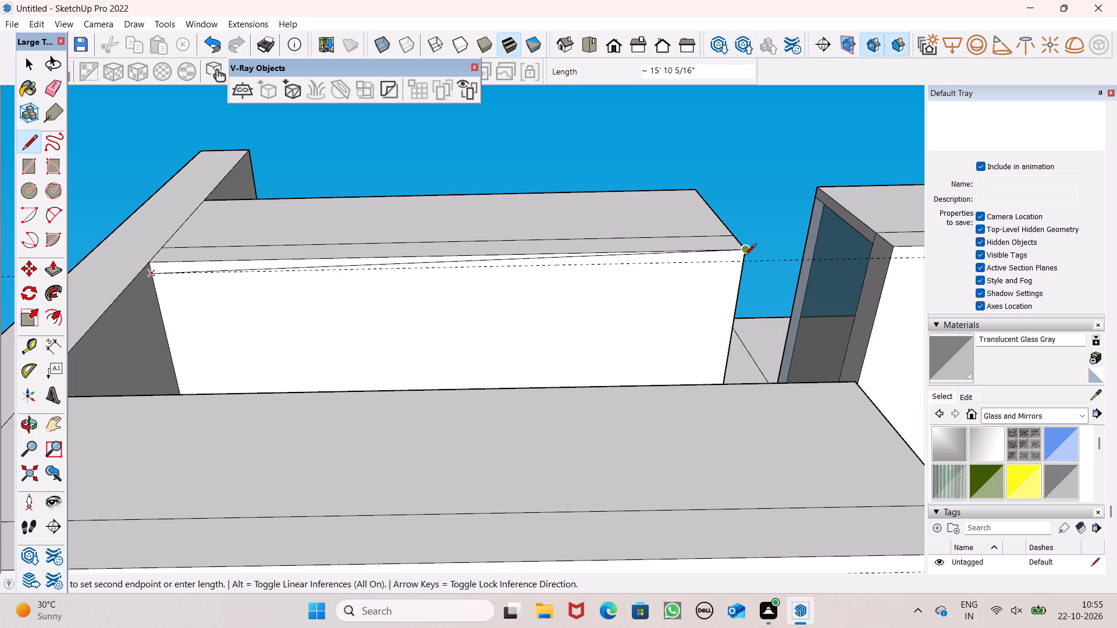
{"action": "scroll", "coordinate": [751, 270], "scroll_direction": "up", "scroll_amount": 2}
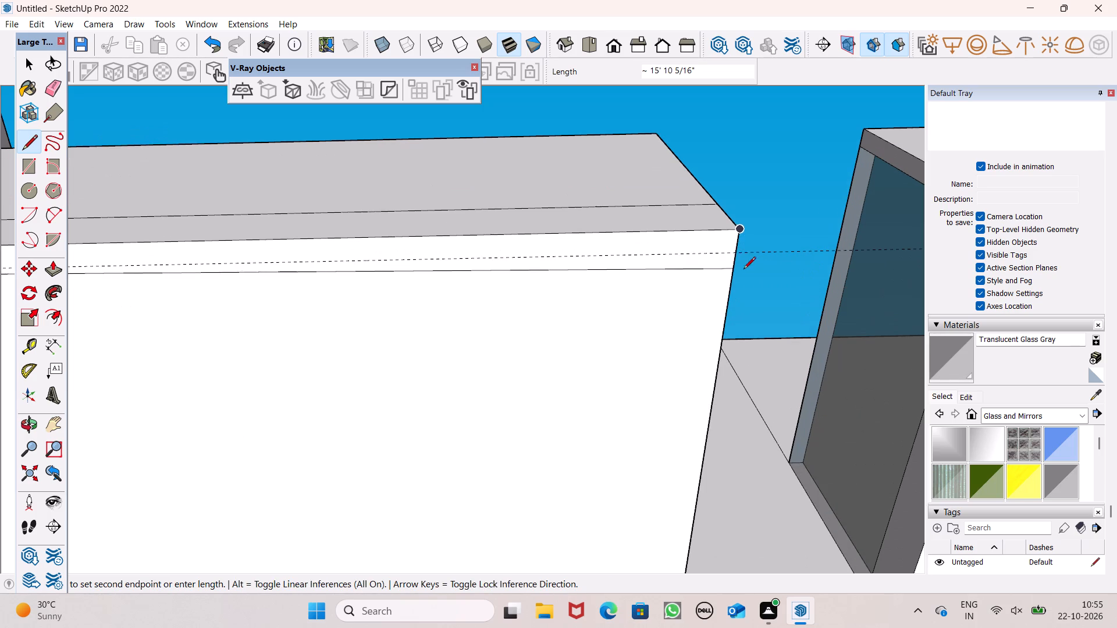
{"action": "left_click", "coordinate": [739, 256]}
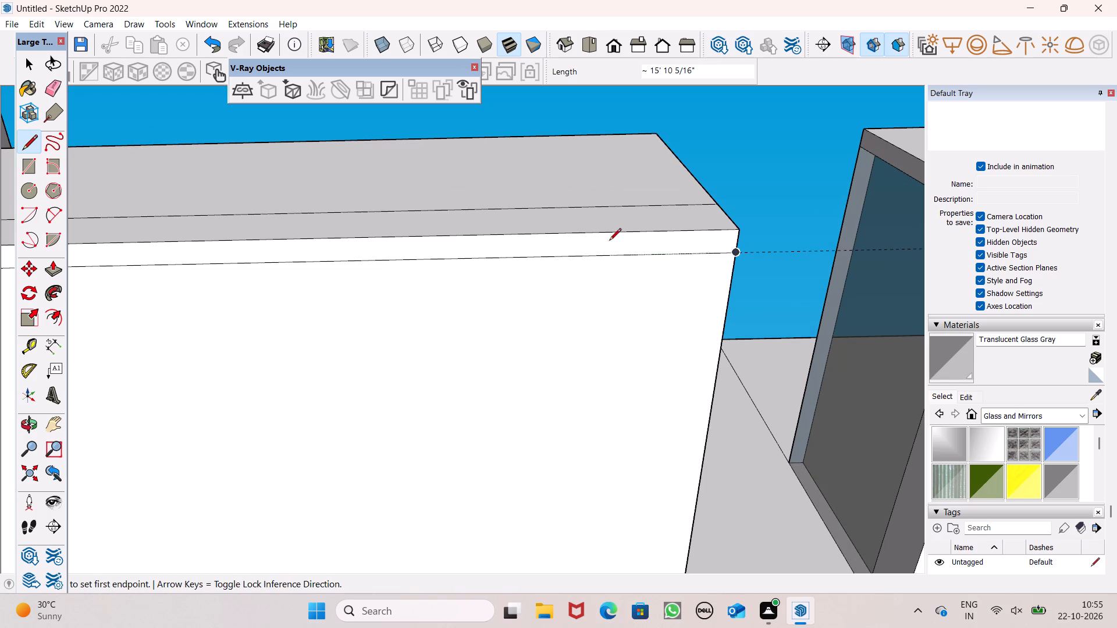
Draw a line about 17' 10" long along the 4" guide on the underside of the second column's top balcony slab.
{"action": "scroll", "coordinate": [476, 256], "scroll_direction": "down", "scroll_amount": 3}
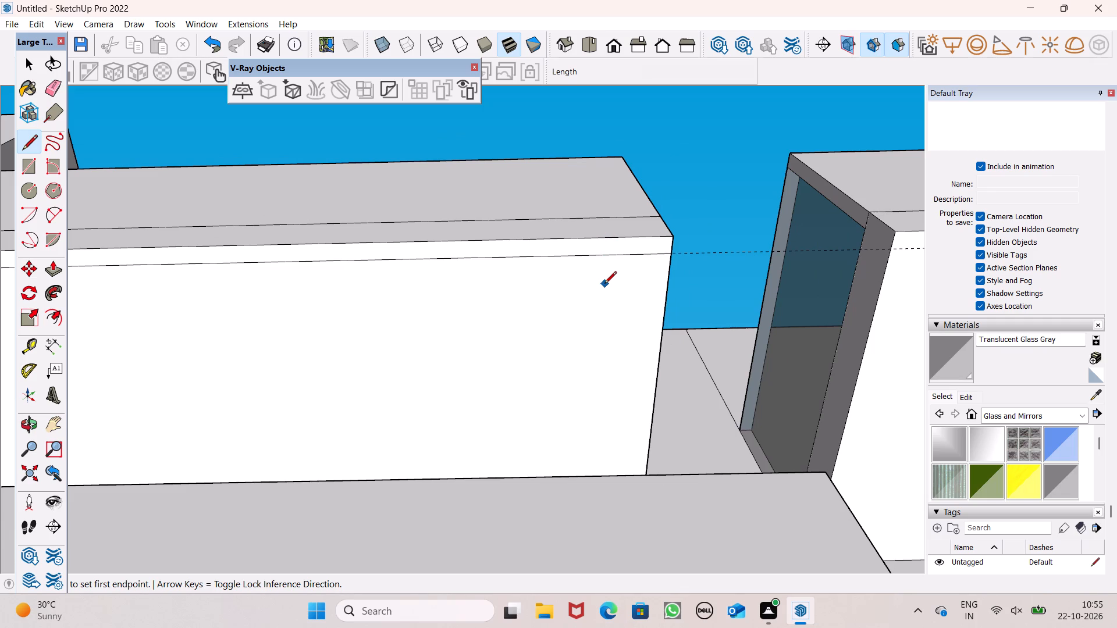
{"action": "scroll", "coordinate": [389, 258], "scroll_direction": "down", "scroll_amount": 5}
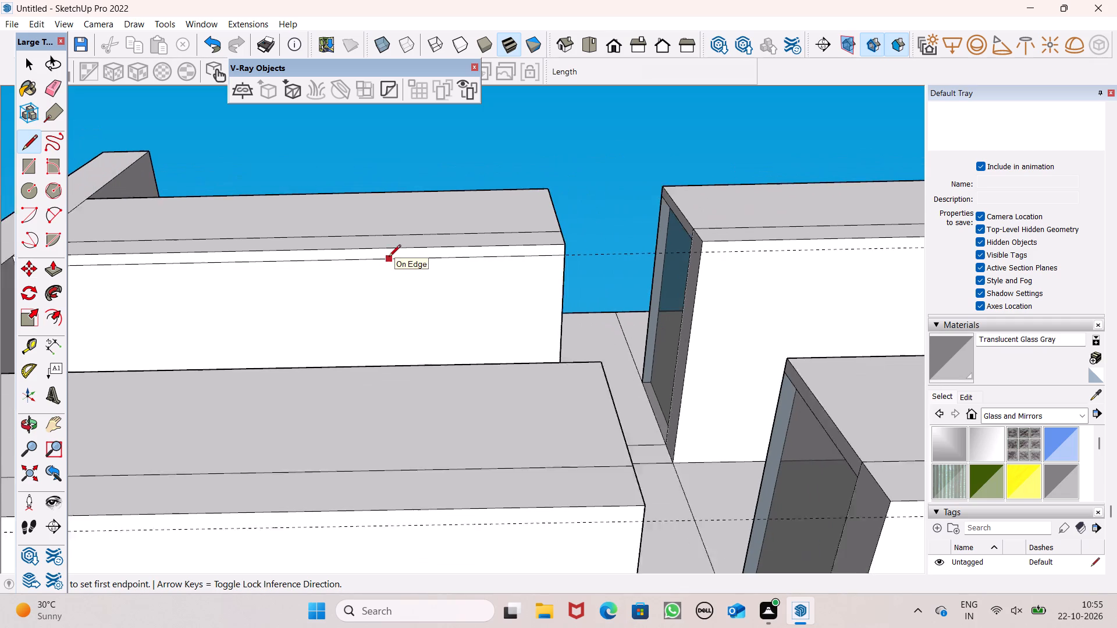
{"action": "scroll", "coordinate": [389, 258], "scroll_direction": "down", "scroll_amount": 1}
{"action": "left_click", "coordinate": [668, 256]}
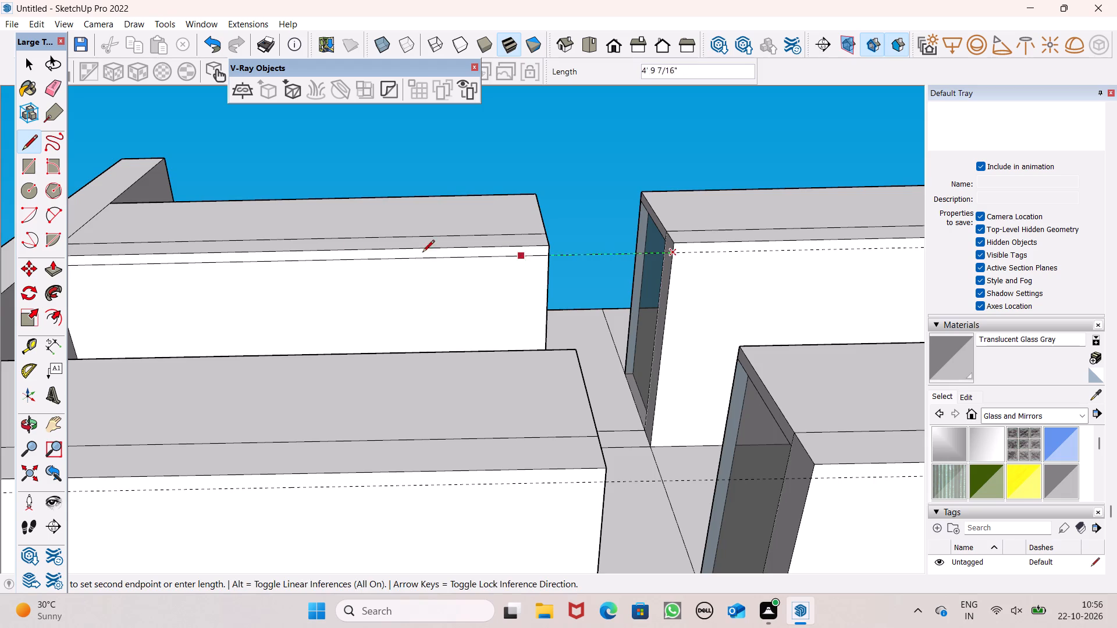
{"action": "scroll", "coordinate": [271, 258], "scroll_direction": "down", "scroll_amount": 6}
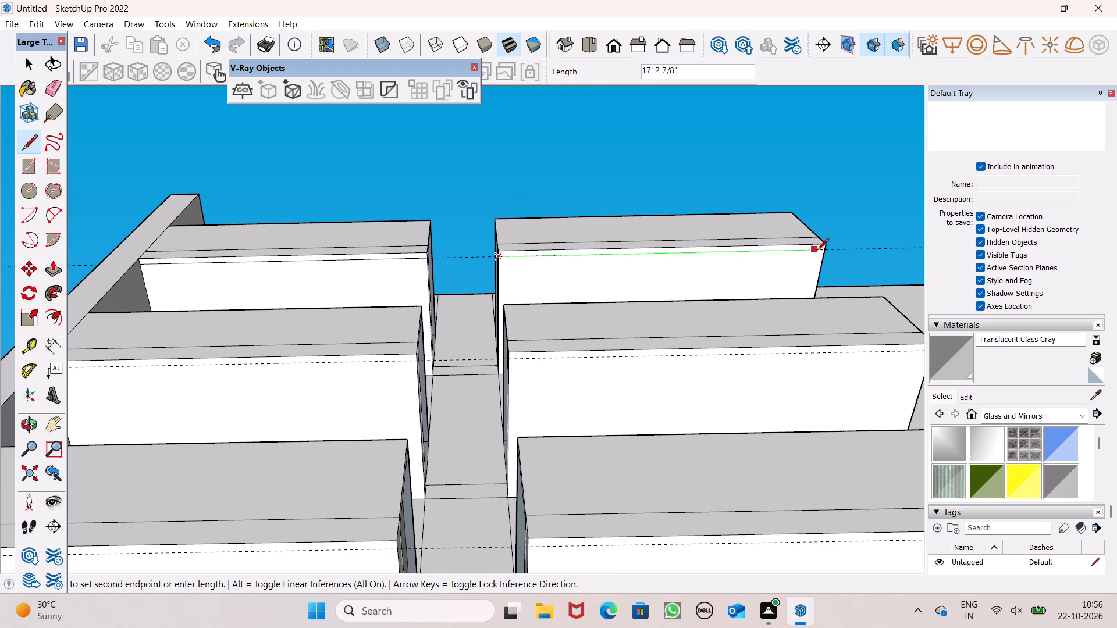
{"action": "scroll", "coordinate": [574, 273], "scroll_direction": "down", "scroll_amount": 7}
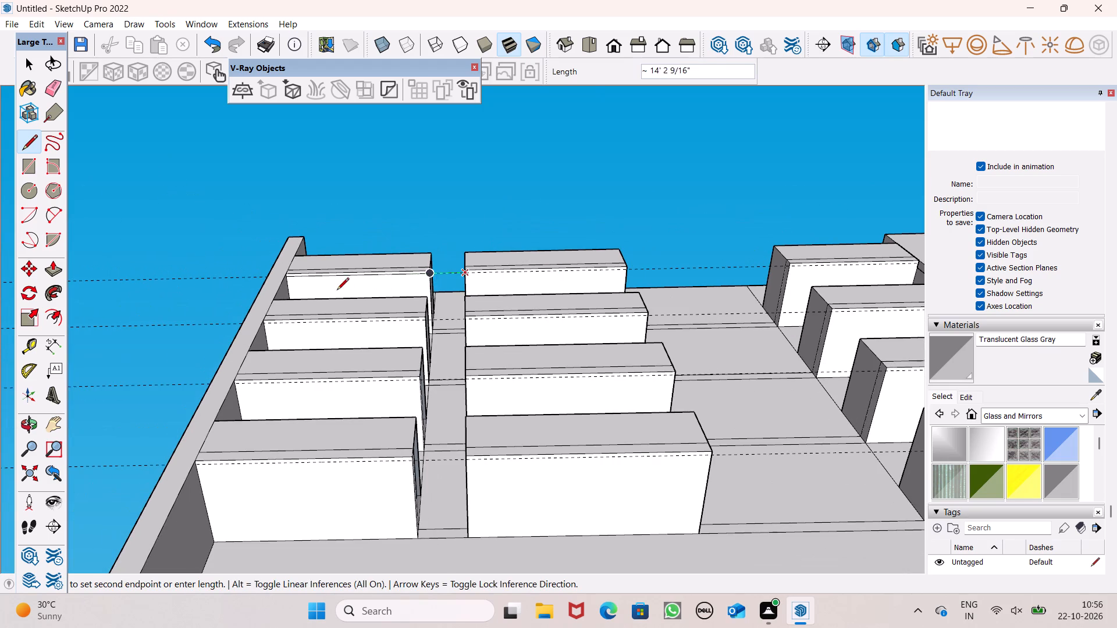
{"action": "scroll", "coordinate": [552, 301], "scroll_direction": "down", "scroll_amount": 6}
{"action": "scroll", "coordinate": [777, 248], "scroll_direction": "up", "scroll_amount": 6}
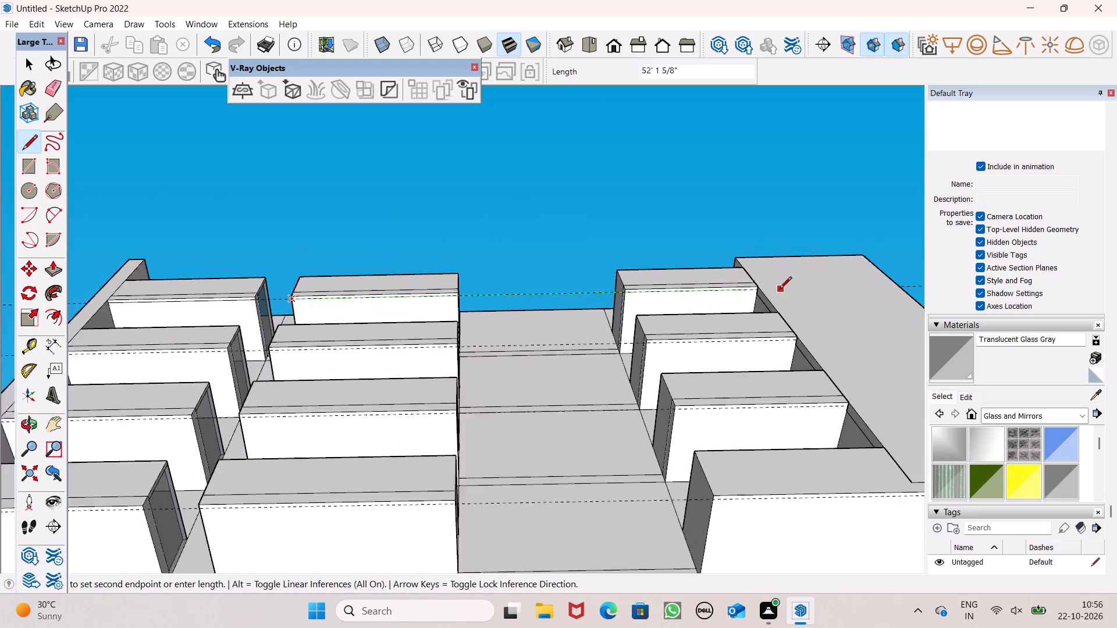
{"action": "scroll", "coordinate": [780, 290], "scroll_direction": "up", "scroll_amount": 1}
{"action": "scroll", "coordinate": [551, 288], "scroll_direction": "up", "scroll_amount": 7}
{"action": "scroll", "coordinate": [389, 297], "scroll_direction": "up", "scroll_amount": 6}
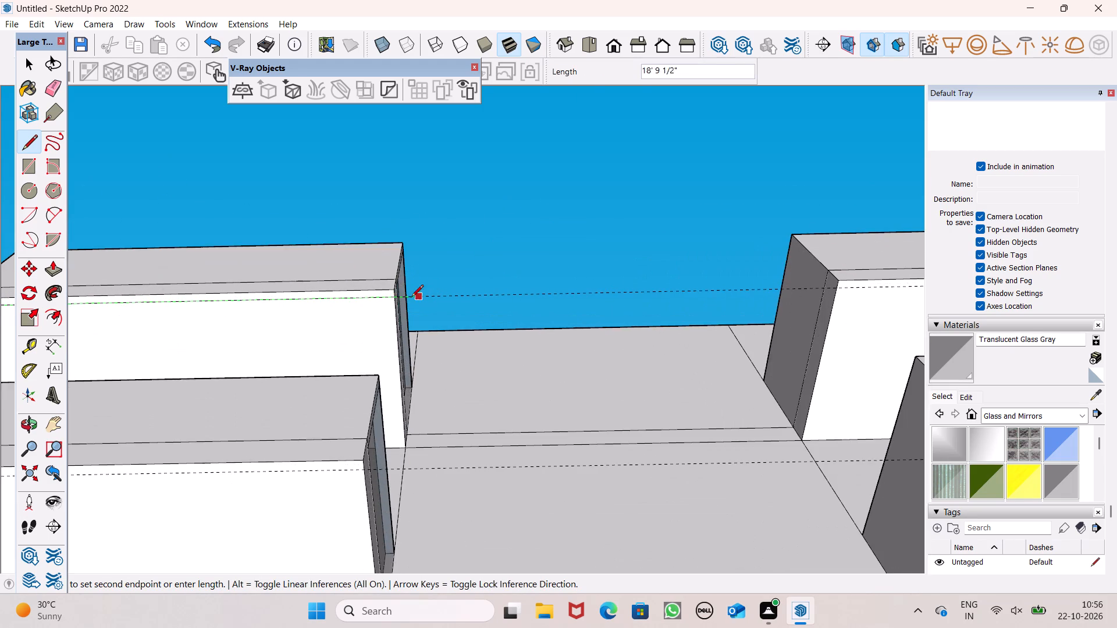
{"action": "scroll", "coordinate": [391, 301], "scroll_direction": "up", "scroll_amount": 6}
{"action": "left_click", "coordinate": [402, 297]}
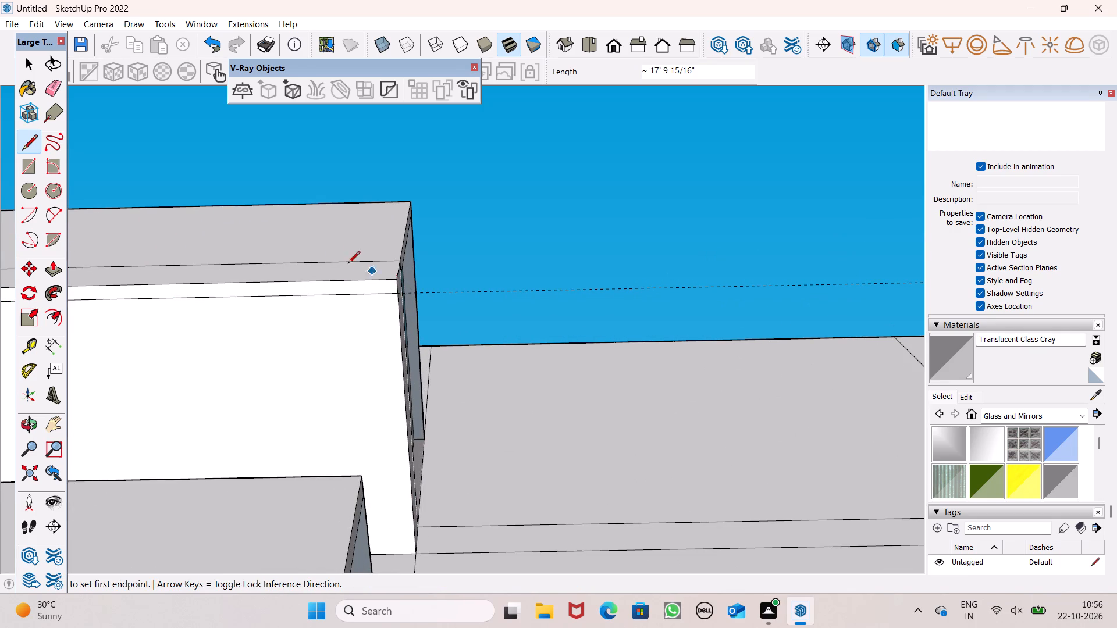
Draw a line about 14' 1" long along the 4" guide on the underside of the third column's top balcony slab.
{"action": "scroll", "coordinate": [265, 261], "scroll_direction": "down", "scroll_amount": 7}
{"action": "scroll", "coordinate": [515, 312], "scroll_direction": "down", "scroll_amount": 6}
{"action": "scroll", "coordinate": [639, 281], "scroll_direction": "up", "scroll_amount": 7}
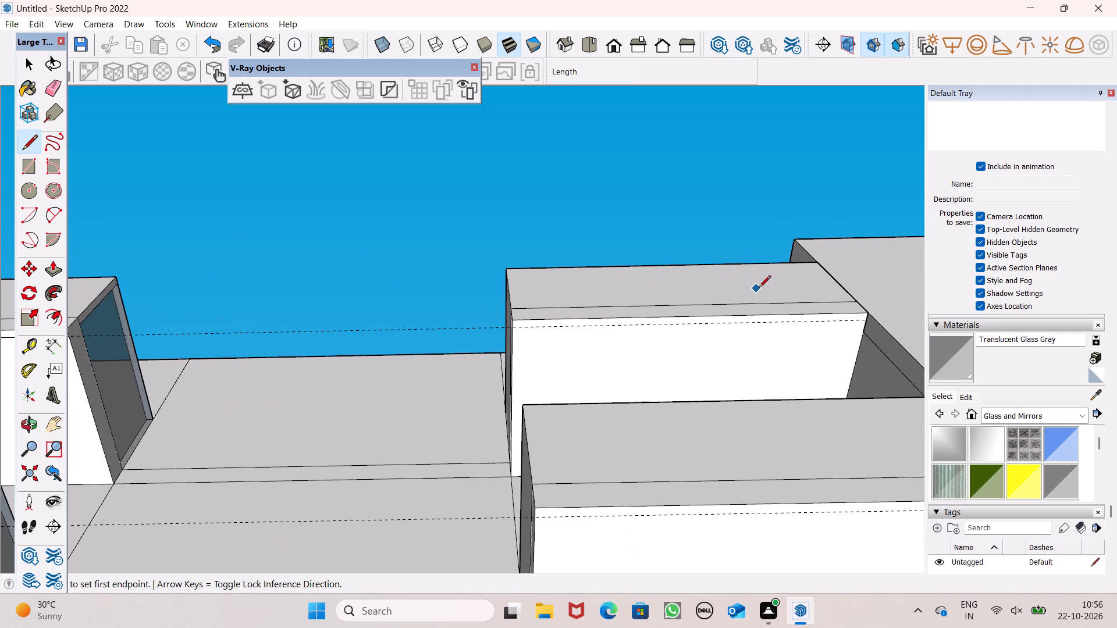
{"action": "left_click", "coordinate": [516, 329]}
{"action": "scroll", "coordinate": [403, 319], "scroll_direction": "down", "scroll_amount": 4}
{"action": "scroll", "coordinate": [679, 326], "scroll_direction": "up", "scroll_amount": 12}
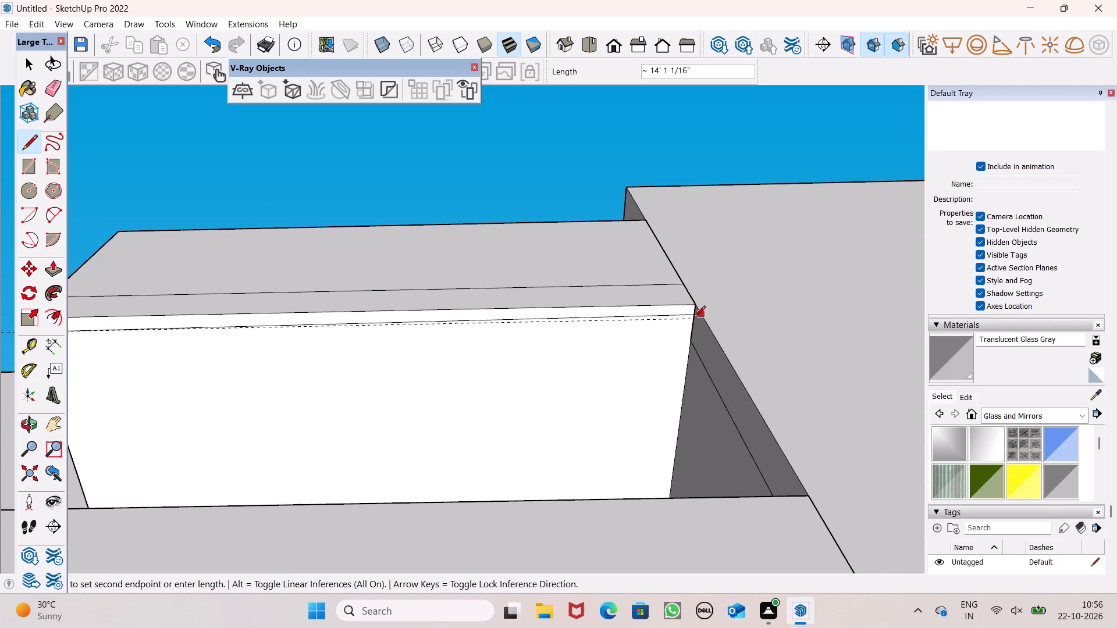
{"action": "scroll", "coordinate": [686, 316], "scroll_direction": "up", "scroll_amount": 6}
{"action": "left_click", "coordinate": [700, 319]}
Draw a line about 14' 1" long along the guide under the third column's second balcony slab from the top.
{"action": "scroll", "coordinate": [742, 186], "scroll_direction": "down", "scroll_amount": 19}
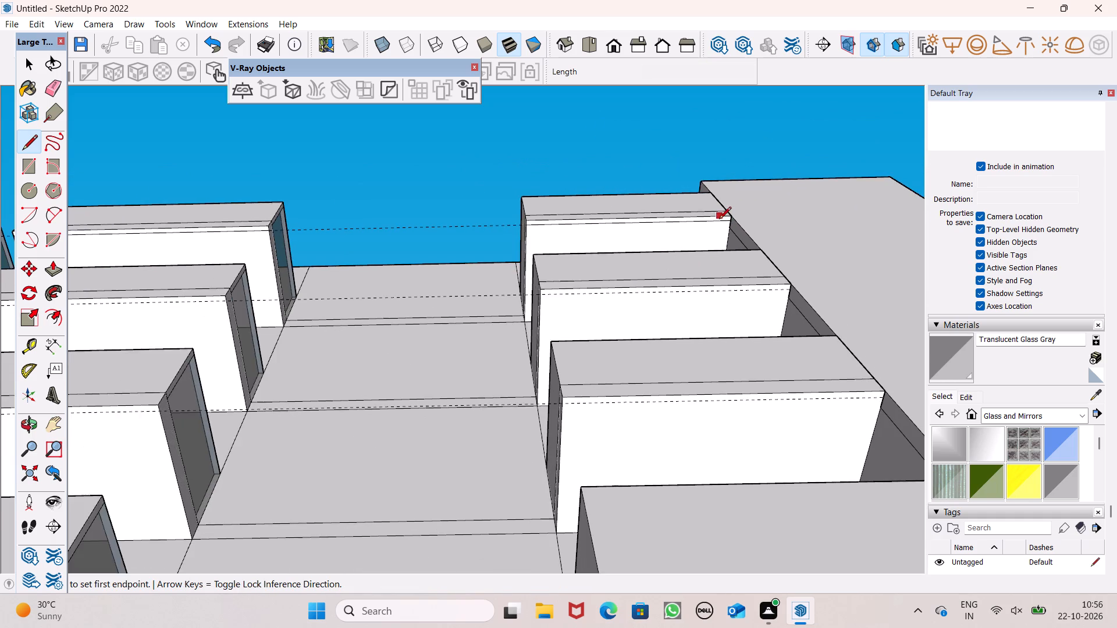
{"action": "scroll", "coordinate": [719, 220], "scroll_direction": "down", "scroll_amount": 1}
{"action": "scroll", "coordinate": [687, 290], "scroll_direction": "up", "scroll_amount": 6}
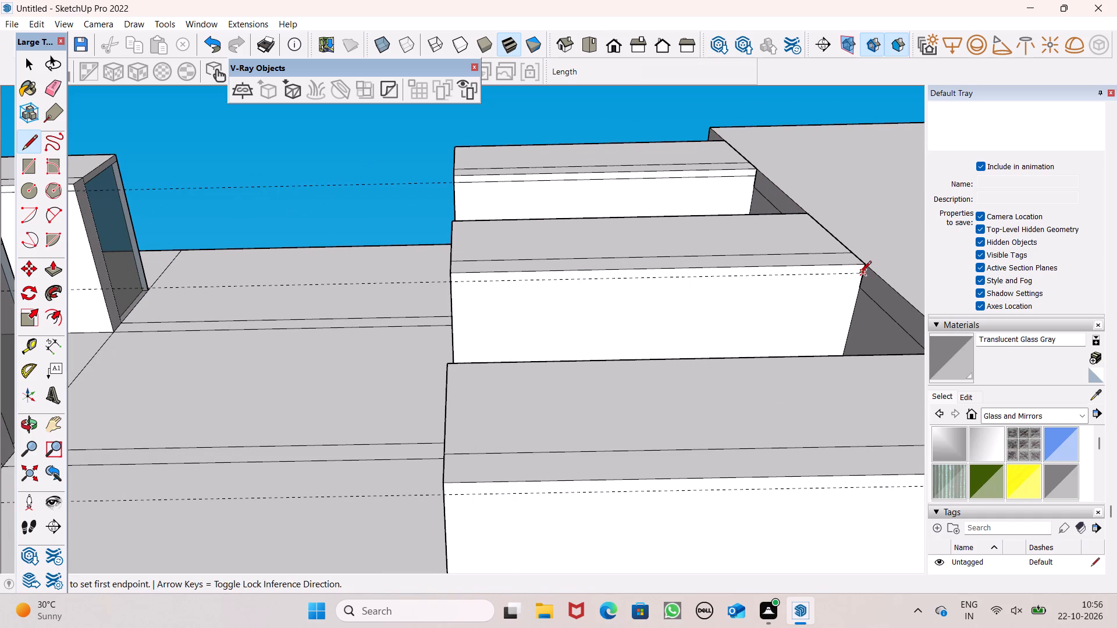
{"action": "left_click", "coordinate": [859, 274]}
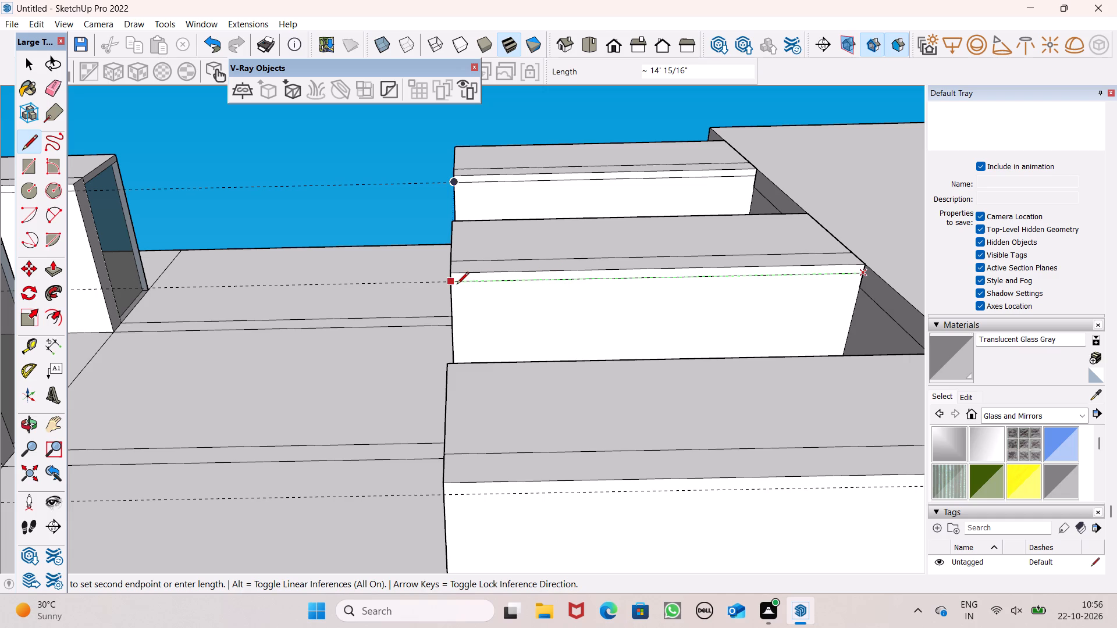
{"action": "scroll", "coordinate": [445, 292], "scroll_direction": "up", "scroll_amount": 8}
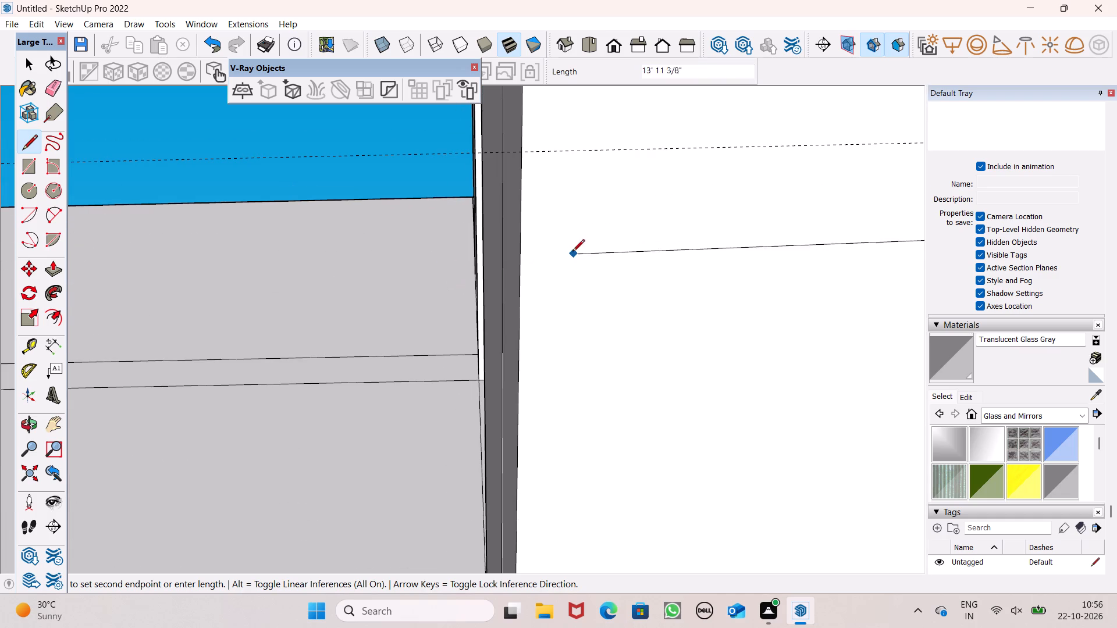
{"action": "left_click", "coordinate": [525, 157]}
Draw a line along the 4" guide on the underside of the first column's second balcony slab from the top, edge to edge.
{"action": "scroll", "coordinate": [557, 227], "scroll_direction": "down", "scroll_amount": 7}
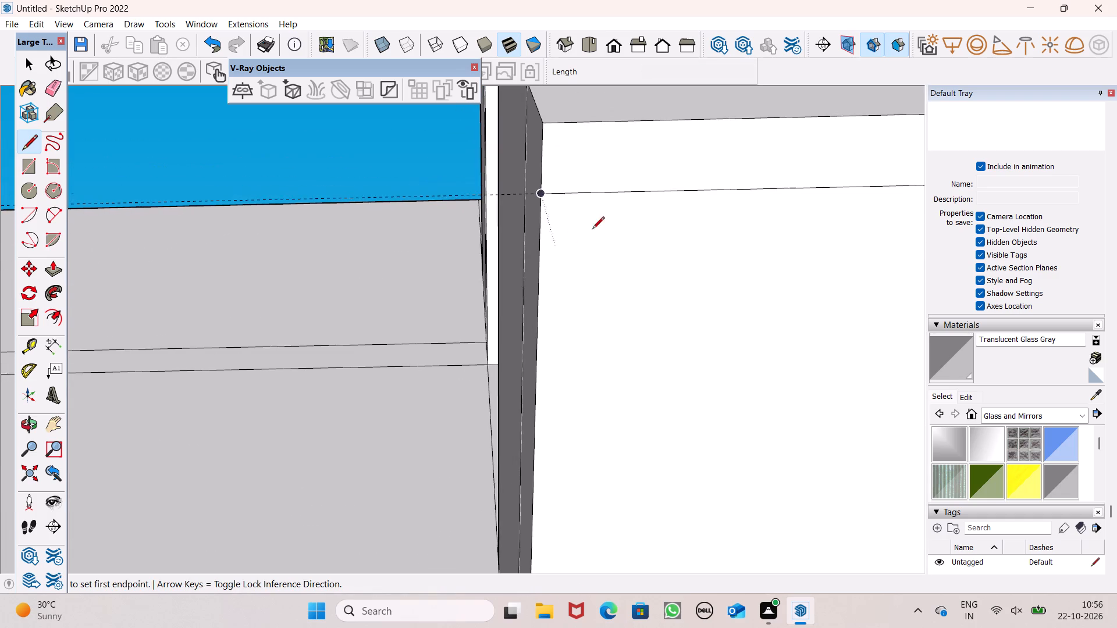
{"action": "scroll", "coordinate": [653, 160], "scroll_direction": "down", "scroll_amount": 7}
{"action": "scroll", "coordinate": [565, 193], "scroll_direction": "down", "scroll_amount": 13}
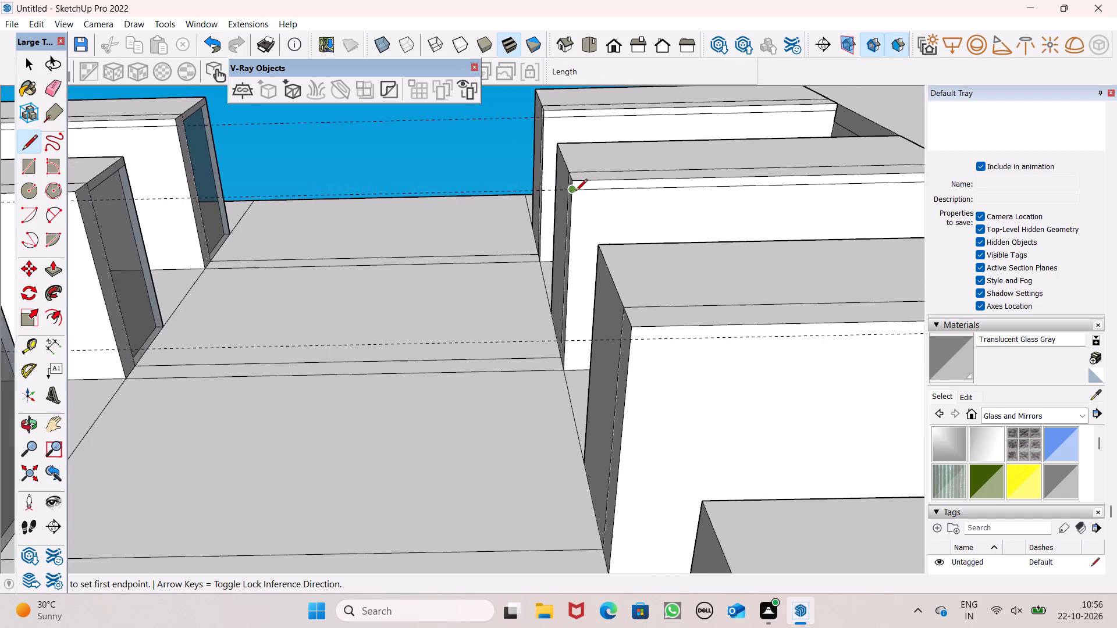
{"action": "scroll", "coordinate": [576, 192], "scroll_direction": "down", "scroll_amount": 2}
{"action": "scroll", "coordinate": [691, 186], "scroll_direction": "down", "scroll_amount": 6}
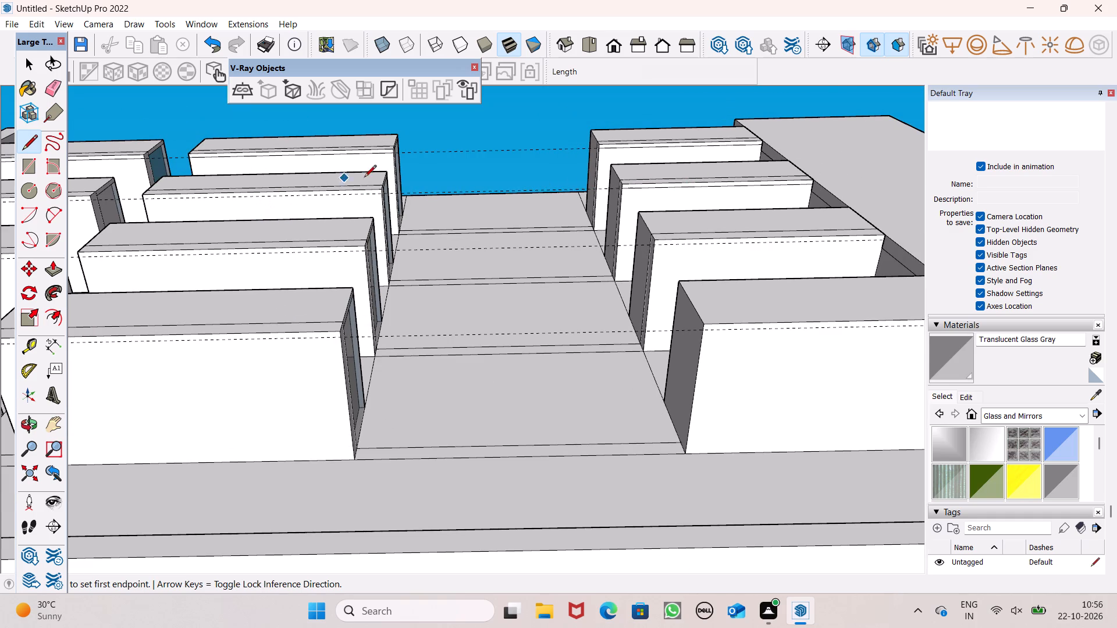
{"action": "scroll", "coordinate": [420, 188], "scroll_direction": "down", "scroll_amount": 5}
{"action": "scroll", "coordinate": [682, 185], "scroll_direction": "down", "scroll_amount": 3}
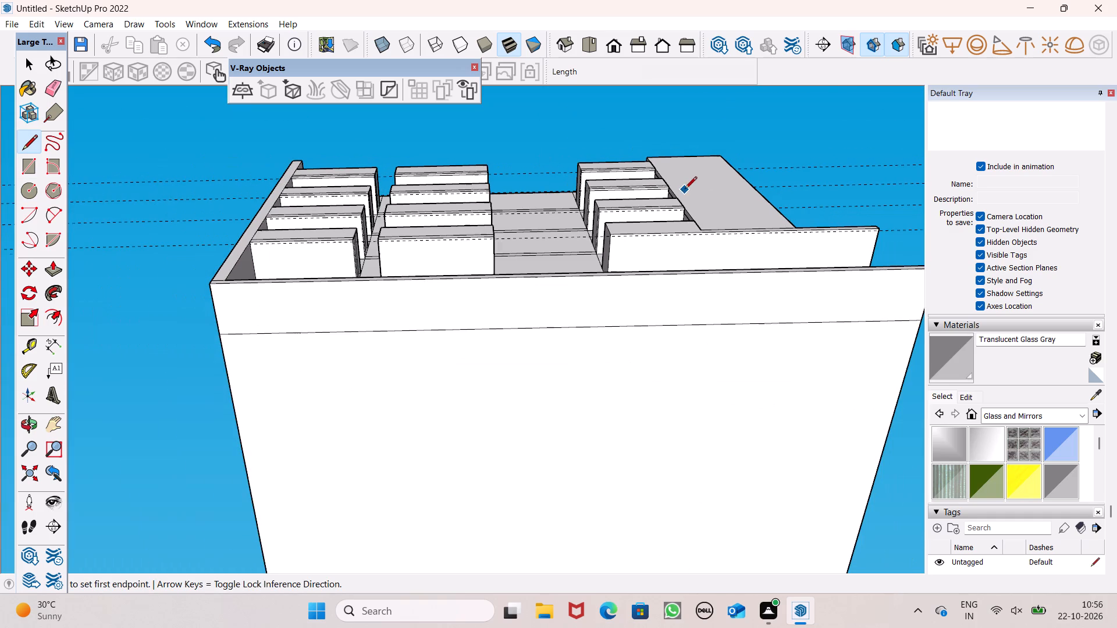
{"action": "scroll", "coordinate": [685, 190], "scroll_direction": "down", "scroll_amount": 1}
{"action": "scroll", "coordinate": [305, 174], "scroll_direction": "up", "scroll_amount": 7}
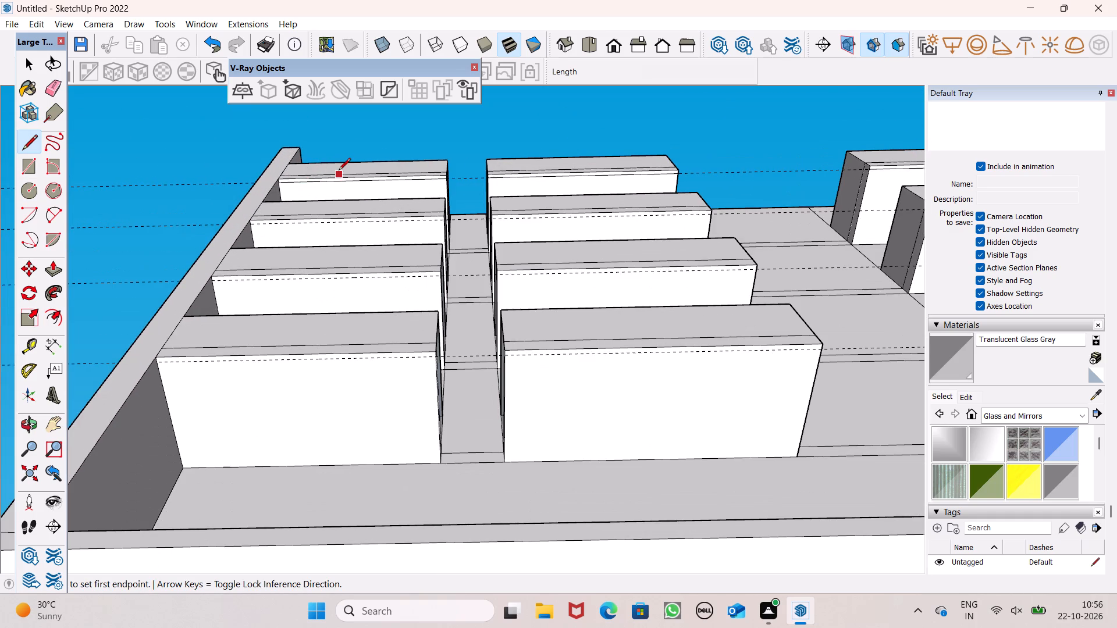
{"action": "scroll", "coordinate": [339, 171], "scroll_direction": "up", "scroll_amount": 5}
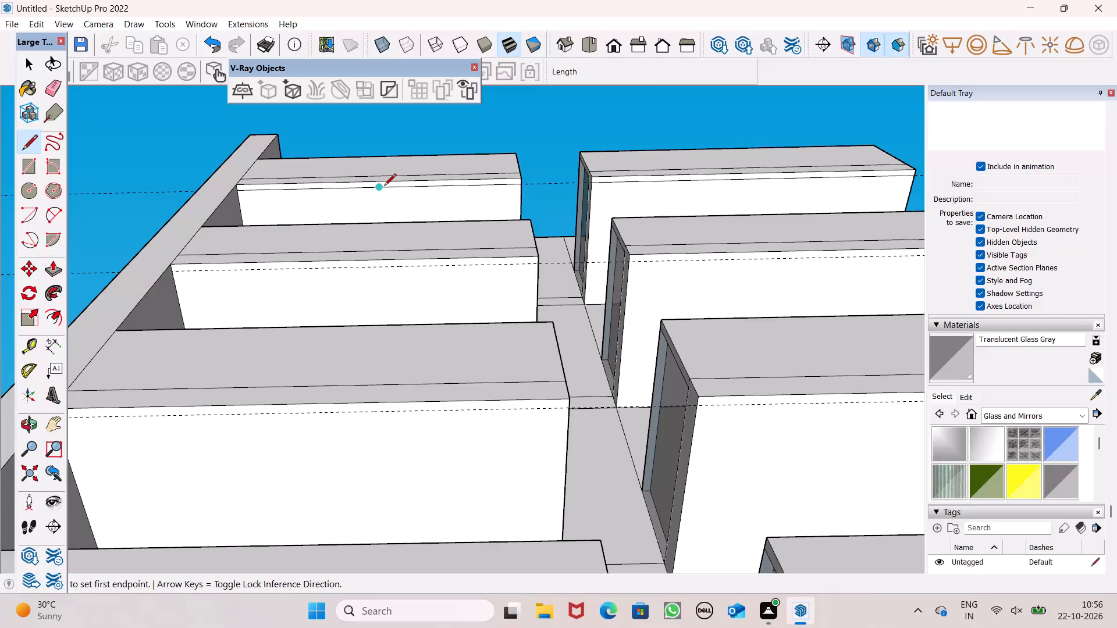
{"action": "scroll", "coordinate": [192, 279], "scroll_direction": "up", "scroll_amount": 5}
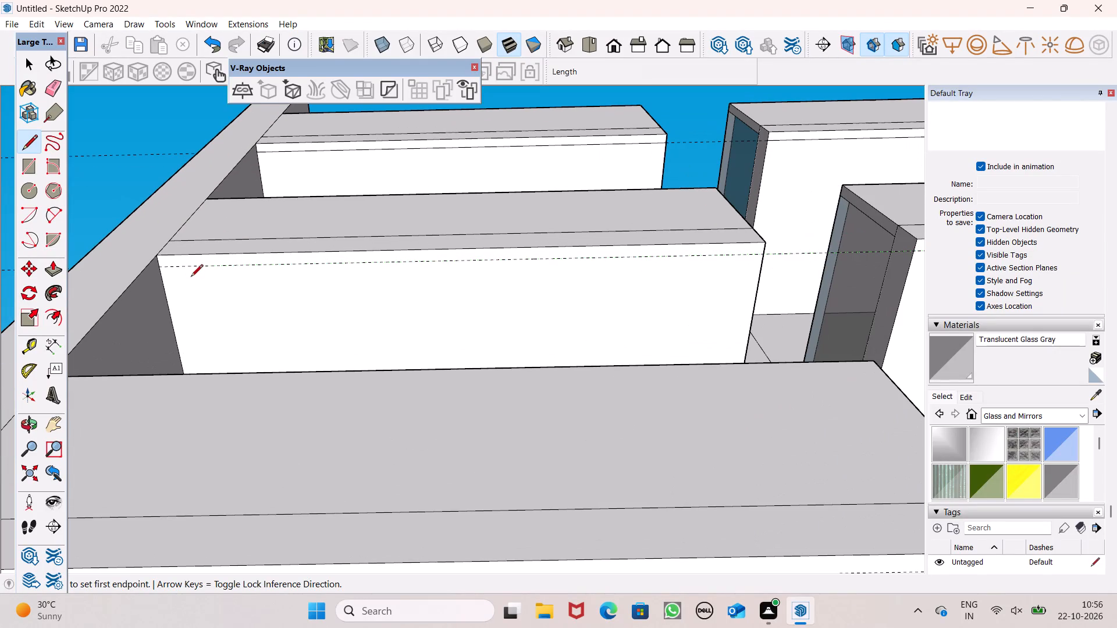
{"action": "left_click_drag", "start_coordinate": [157, 269], "coordinate": [165, 267]}
{"action": "scroll", "coordinate": [355, 255], "scroll_direction": "down", "scroll_amount": 1}
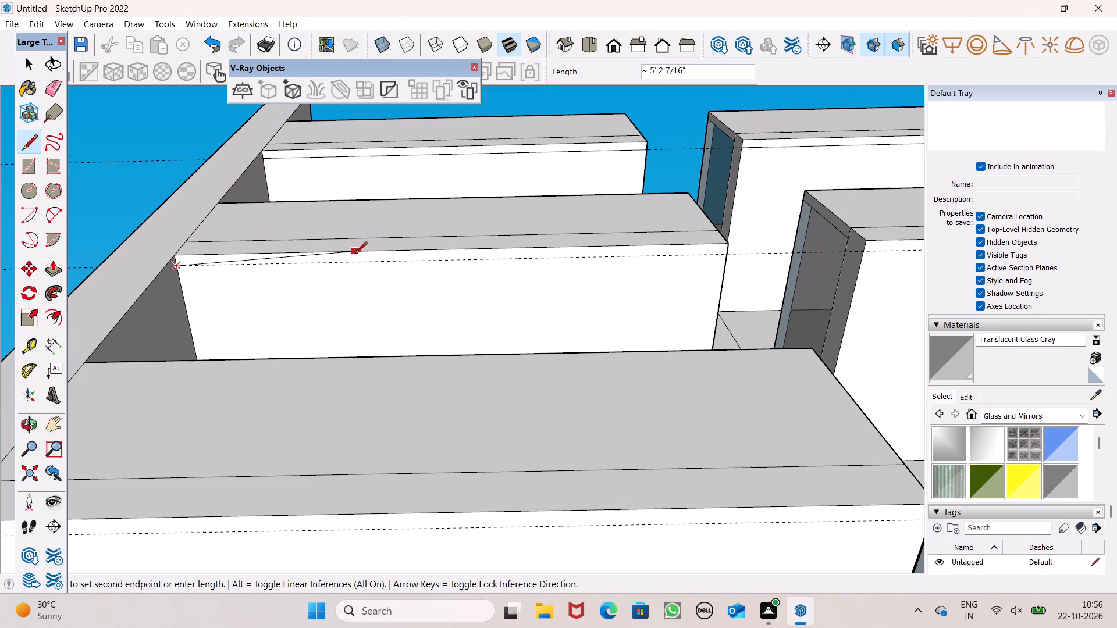
{"action": "scroll", "coordinate": [759, 275], "scroll_direction": "up", "scroll_amount": 3}
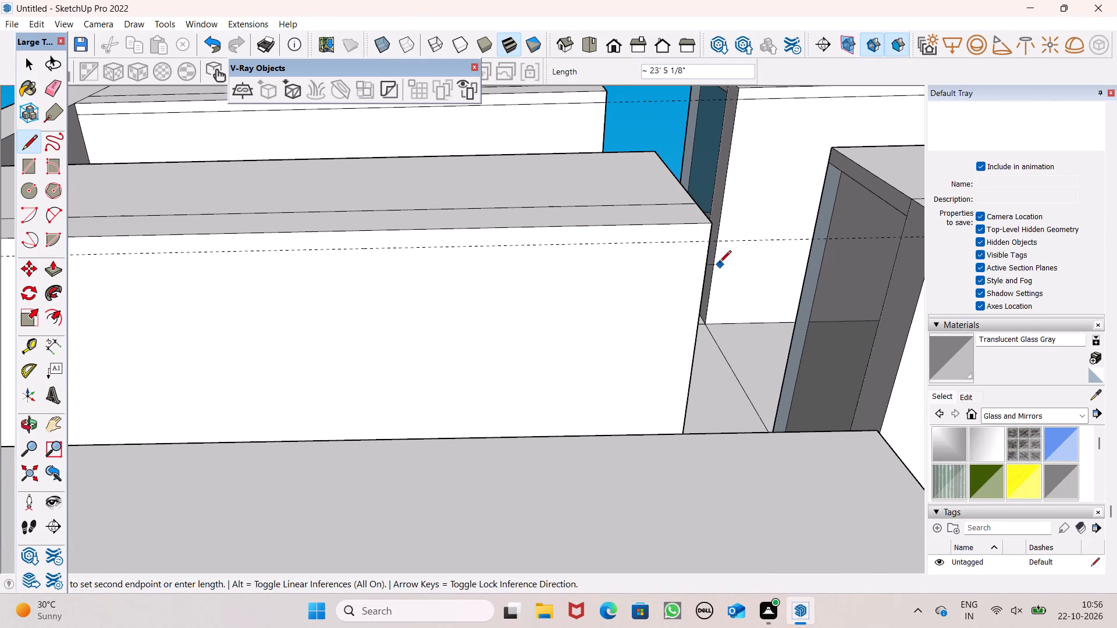
{"action": "left_click", "coordinate": [713, 240]}
Draw a line about 17' 10" long along the guide under the second column's second balcony slab from the top.
{"action": "scroll", "coordinate": [333, 283], "scroll_direction": "down", "scroll_amount": 12}
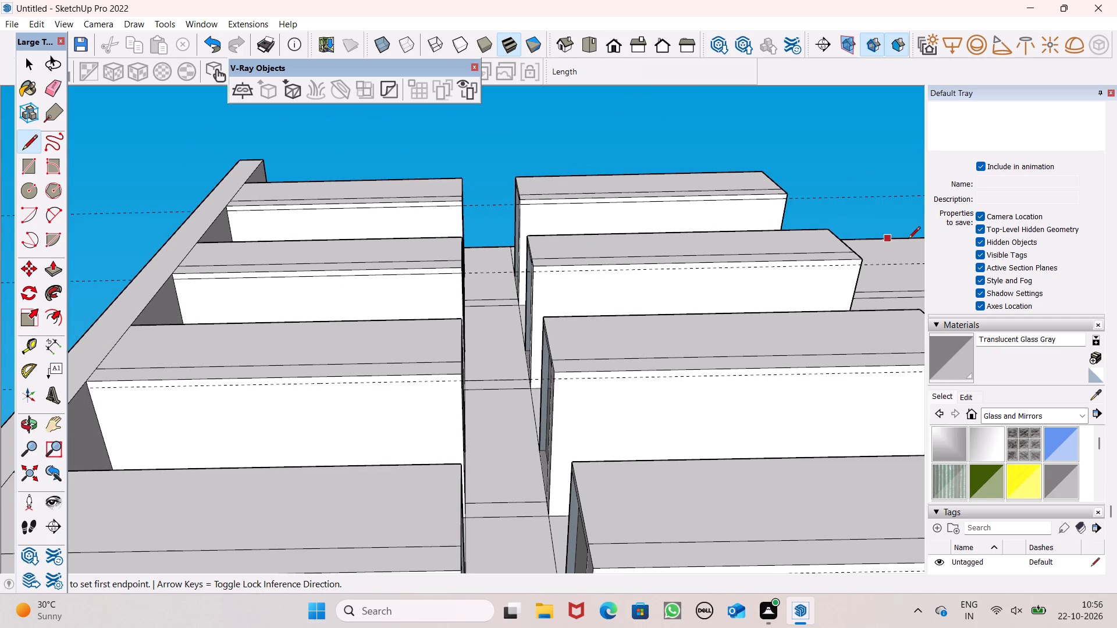
{"action": "scroll", "coordinate": [908, 244], "scroll_direction": "up", "scroll_amount": 3}
{"action": "left_click", "coordinate": [327, 288]}
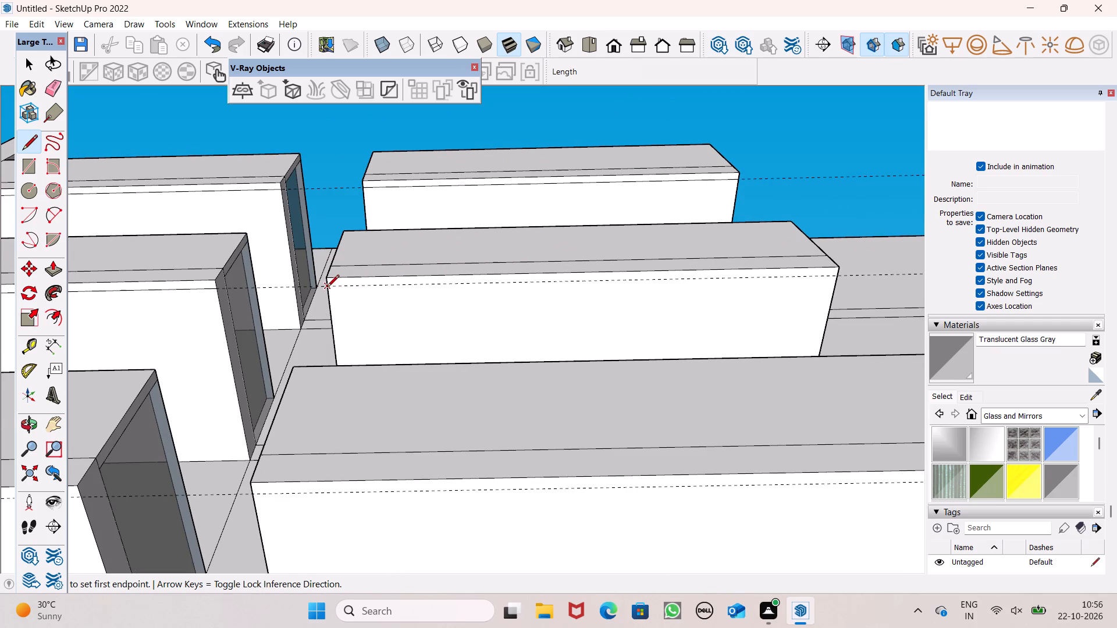
{"action": "left_click", "coordinate": [838, 280]}
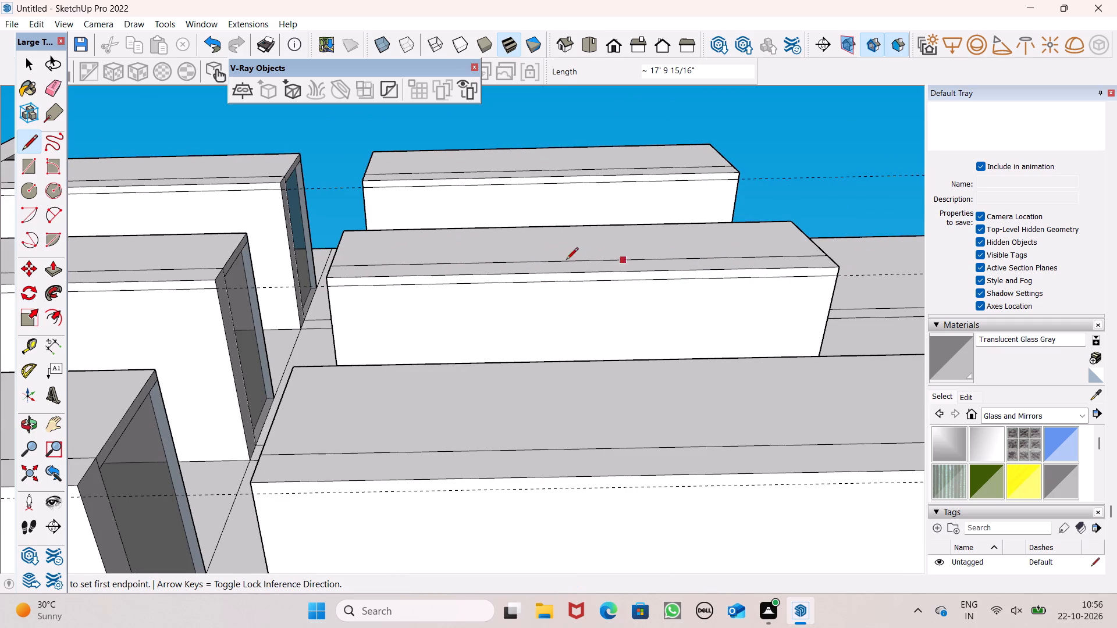
Draw a line about 15' 10" long along the guide under the first column's third balcony slab from the top.
{"action": "scroll", "coordinate": [306, 293], "scroll_direction": "down", "scroll_amount": 6}
{"action": "scroll", "coordinate": [250, 294], "scroll_direction": "down", "scroll_amount": 4}
{"action": "scroll", "coordinate": [774, 255], "scroll_direction": "up", "scroll_amount": 2}
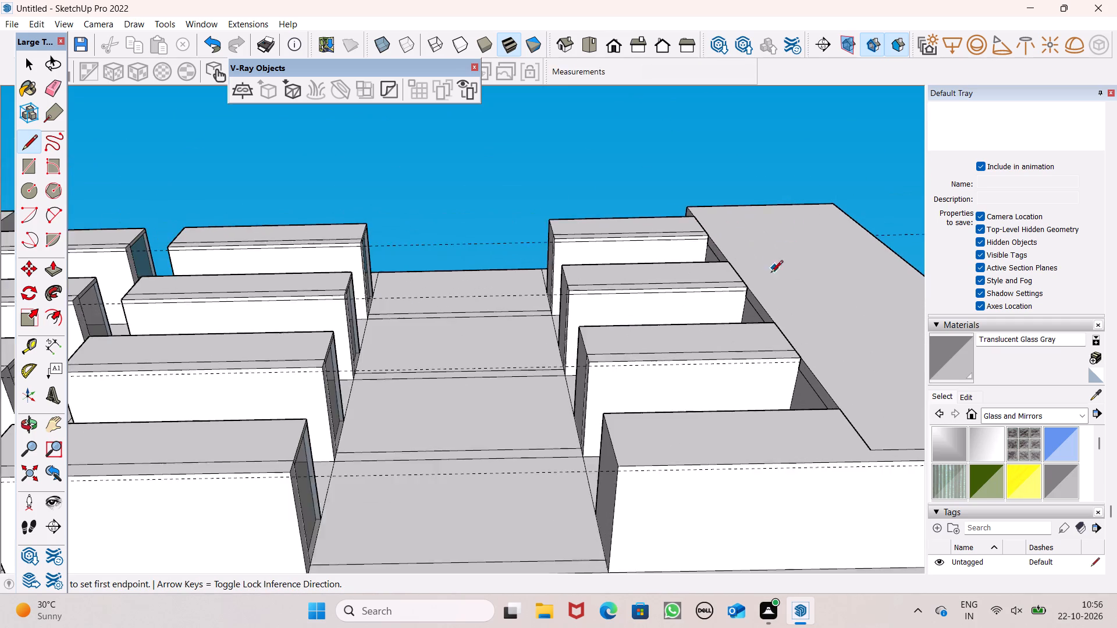
{"action": "scroll", "coordinate": [771, 273], "scroll_direction": "up", "scroll_amount": 2}
{"action": "scroll", "coordinate": [599, 338], "scroll_direction": "up", "scroll_amount": 7}
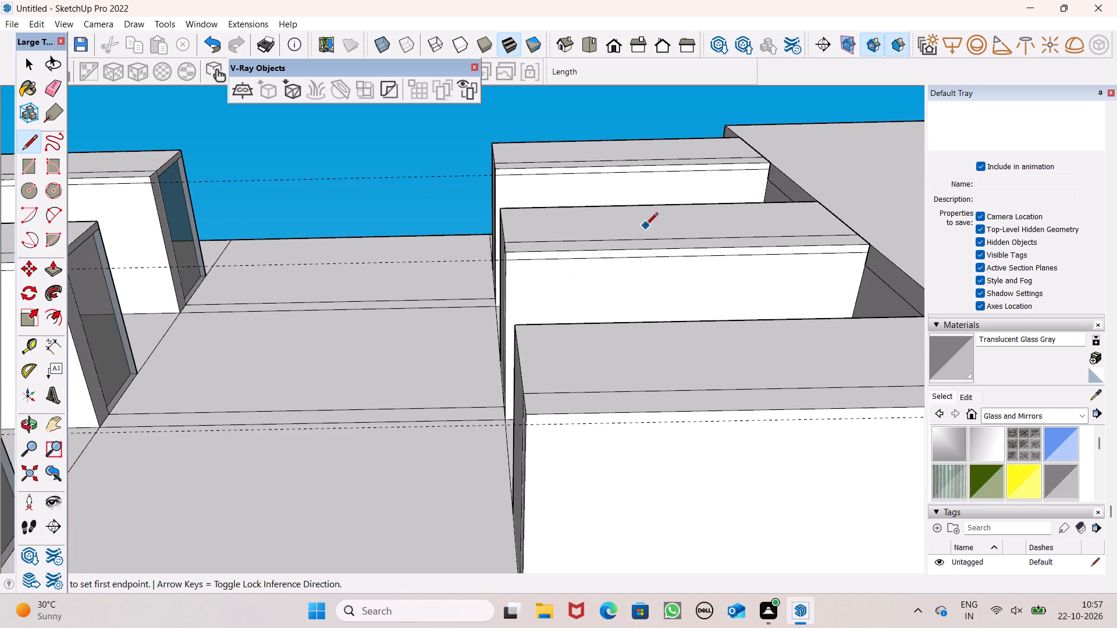
{"action": "scroll", "coordinate": [731, 195], "scroll_direction": "down", "scroll_amount": 5}
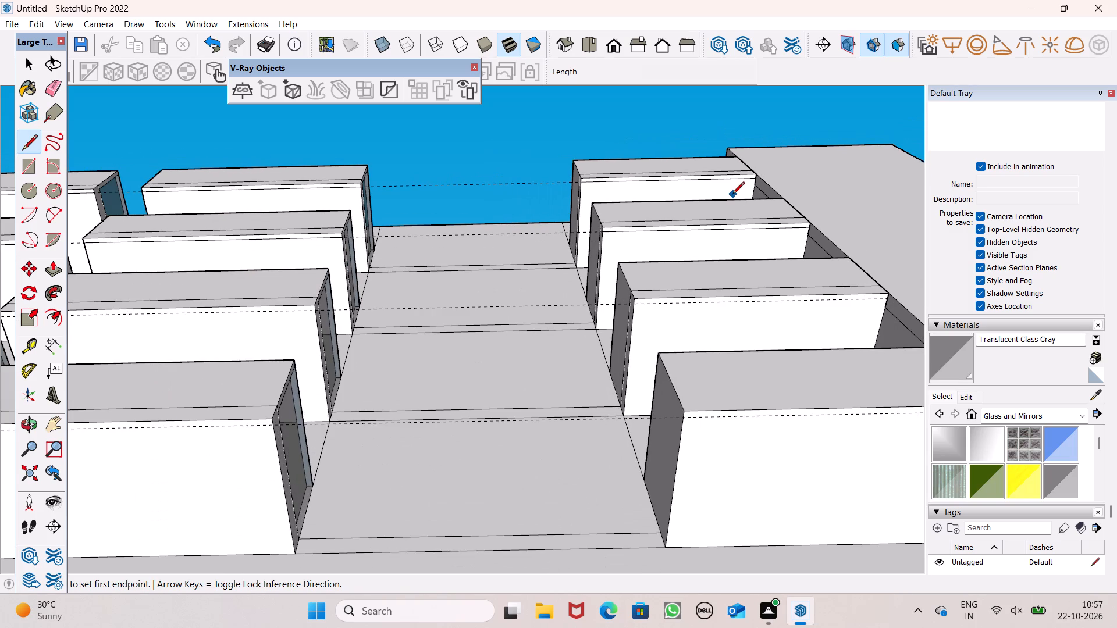
{"action": "scroll", "coordinate": [616, 248], "scroll_direction": "down", "scroll_amount": 5}
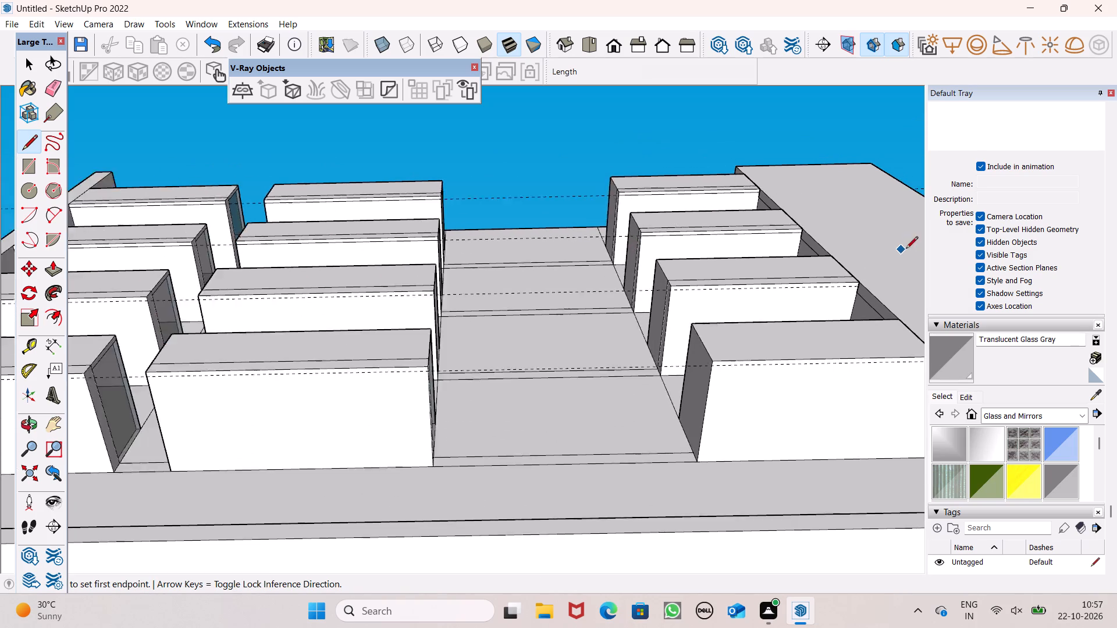
{"action": "scroll", "coordinate": [49, 311], "scroll_direction": "up", "scroll_amount": 13}
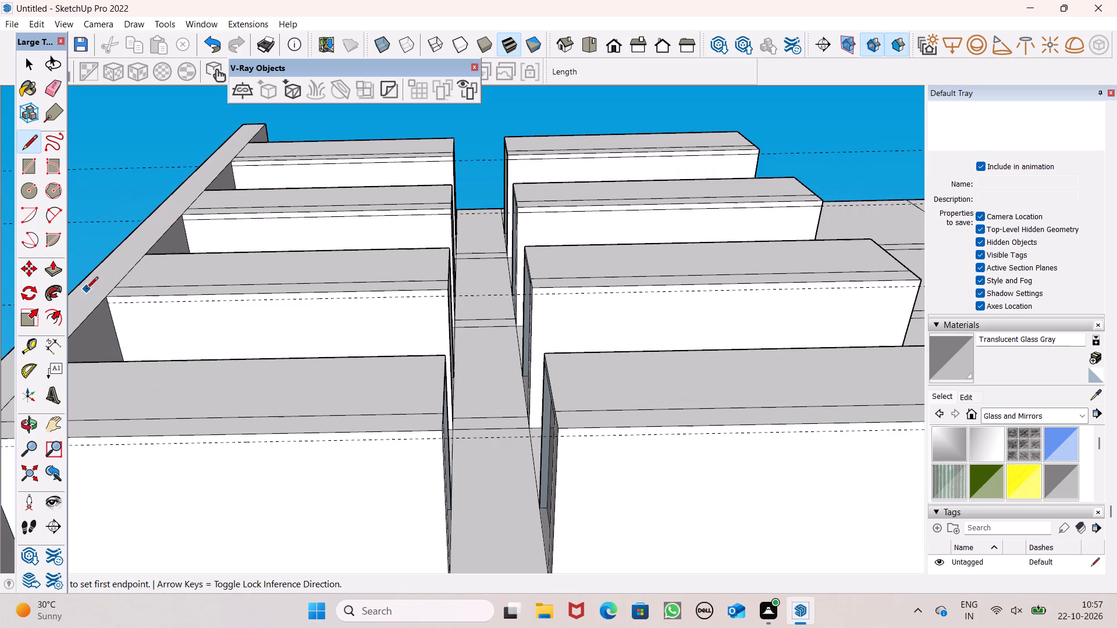
{"action": "scroll", "coordinate": [118, 291], "scroll_direction": "up", "scroll_amount": 10}
{"action": "left_click", "coordinate": [101, 312]}
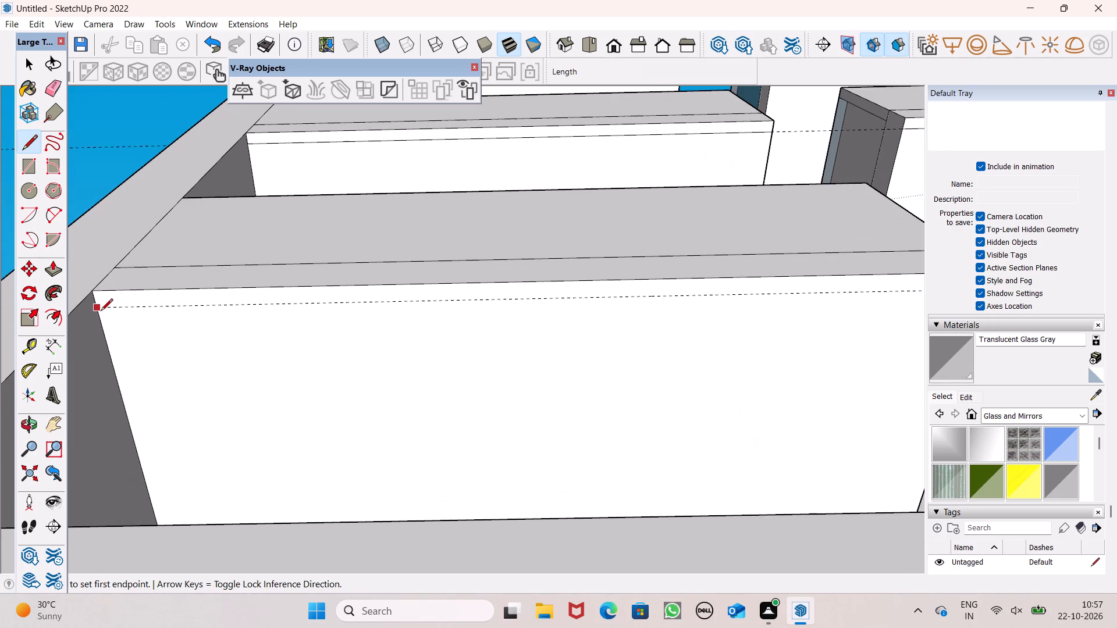
{"action": "scroll", "coordinate": [229, 308], "scroll_direction": "down", "scroll_amount": 3}
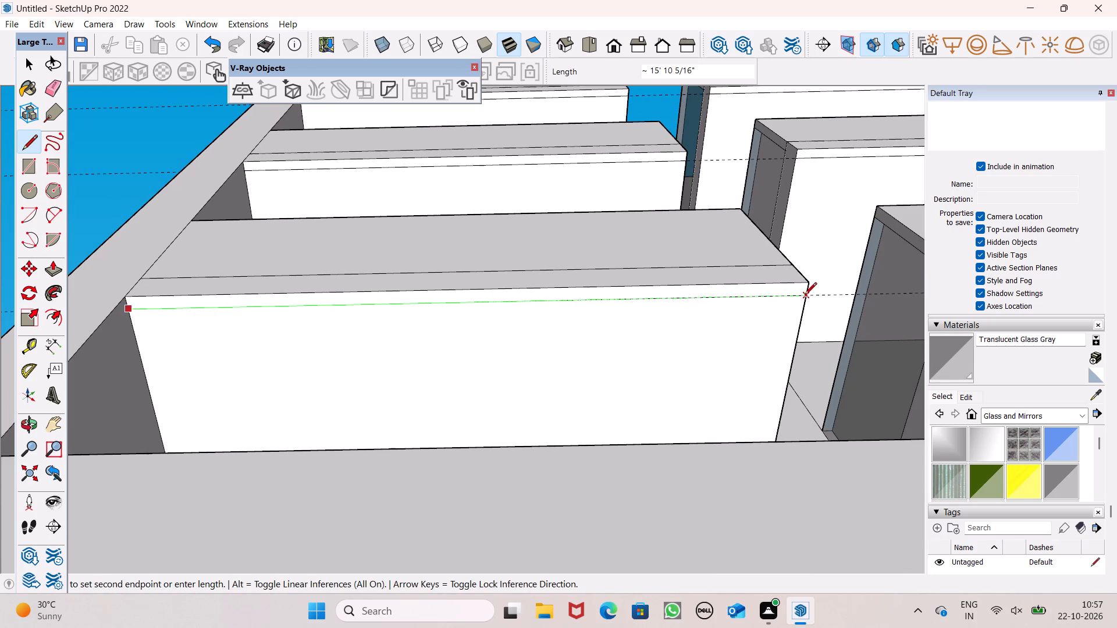
{"action": "left_click", "coordinate": [805, 295]}
Draw a line about 17' 10" long along the guide under the second column's third balcony slab from the top.
{"action": "scroll", "coordinate": [305, 284], "scroll_direction": "down", "scroll_amount": 6}
{"action": "scroll", "coordinate": [232, 278], "scroll_direction": "down", "scroll_amount": 5}
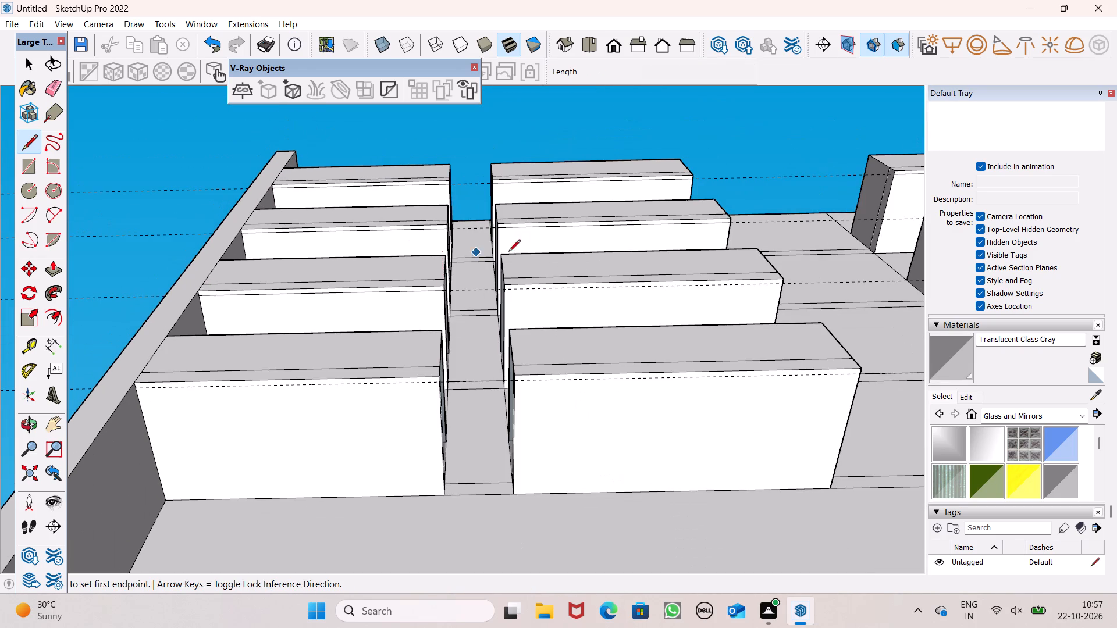
{"action": "scroll", "coordinate": [809, 261], "scroll_direction": "up", "scroll_amount": 5}
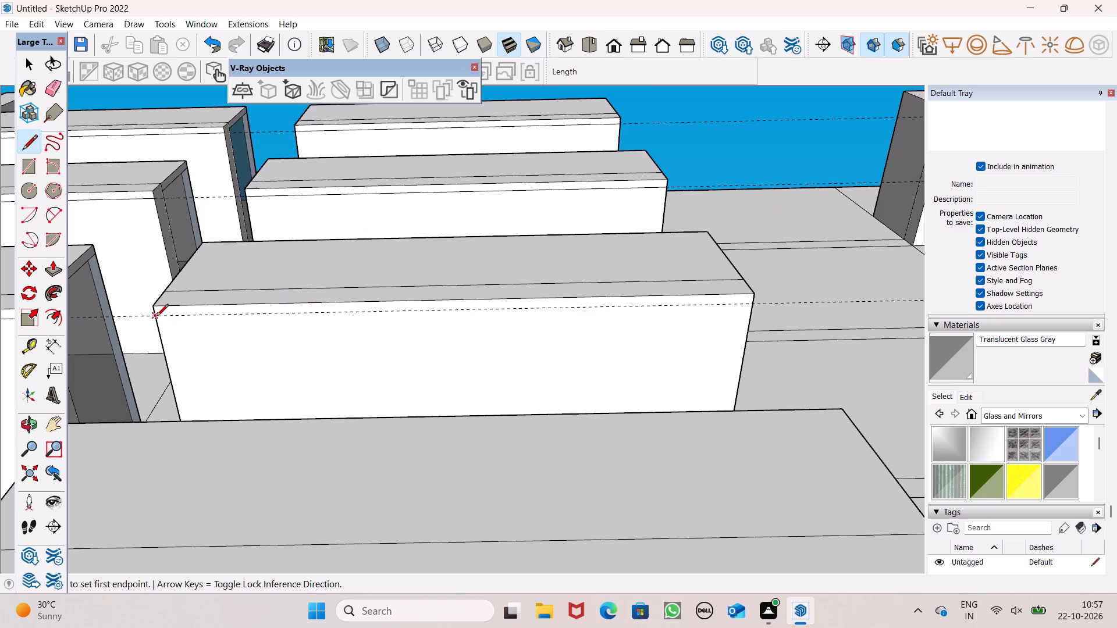
{"action": "left_click", "coordinate": [156, 316]}
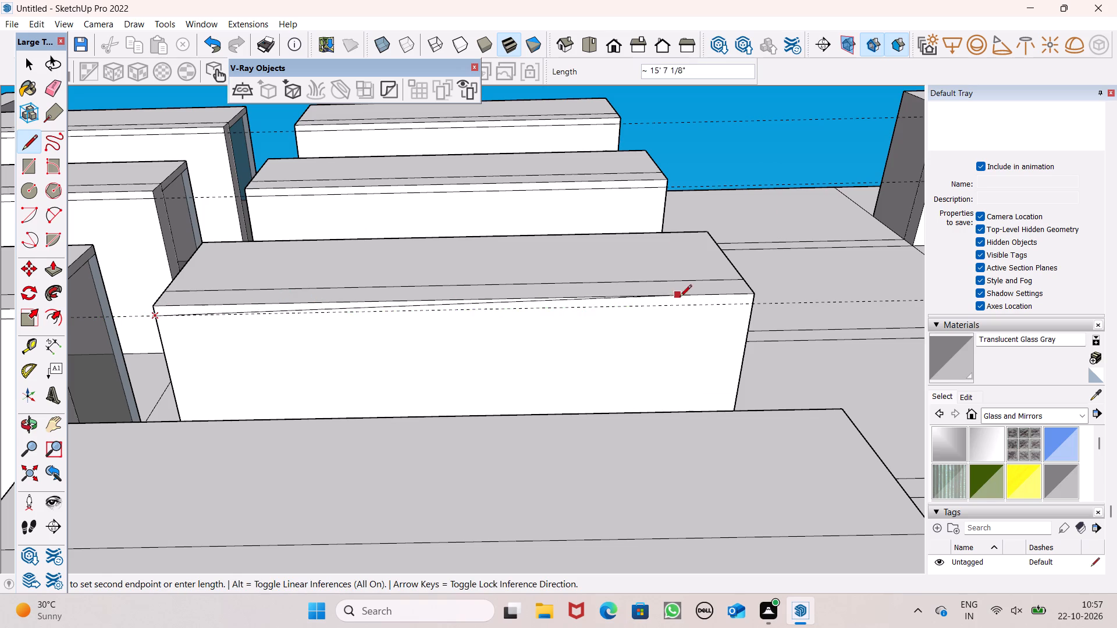
{"action": "left_click", "coordinate": [754, 304]}
Draw a line along the guide under the third column's third balcony slab from the top, edge to edge, and end the Line command.
{"action": "scroll", "coordinate": [185, 254], "scroll_direction": "down", "scroll_amount": 6}
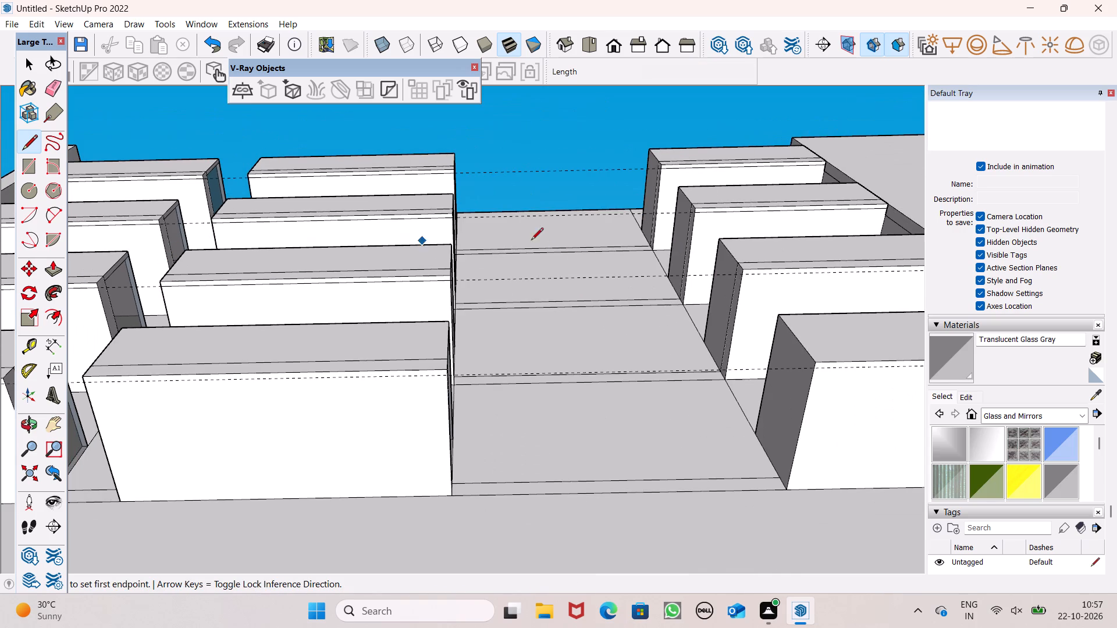
{"action": "scroll", "coordinate": [378, 271], "scroll_direction": "down", "scroll_amount": 5}
{"action": "scroll", "coordinate": [638, 252], "scroll_direction": "up", "scroll_amount": 5}
{"action": "scroll", "coordinate": [582, 277], "scroll_direction": "up", "scroll_amount": 4}
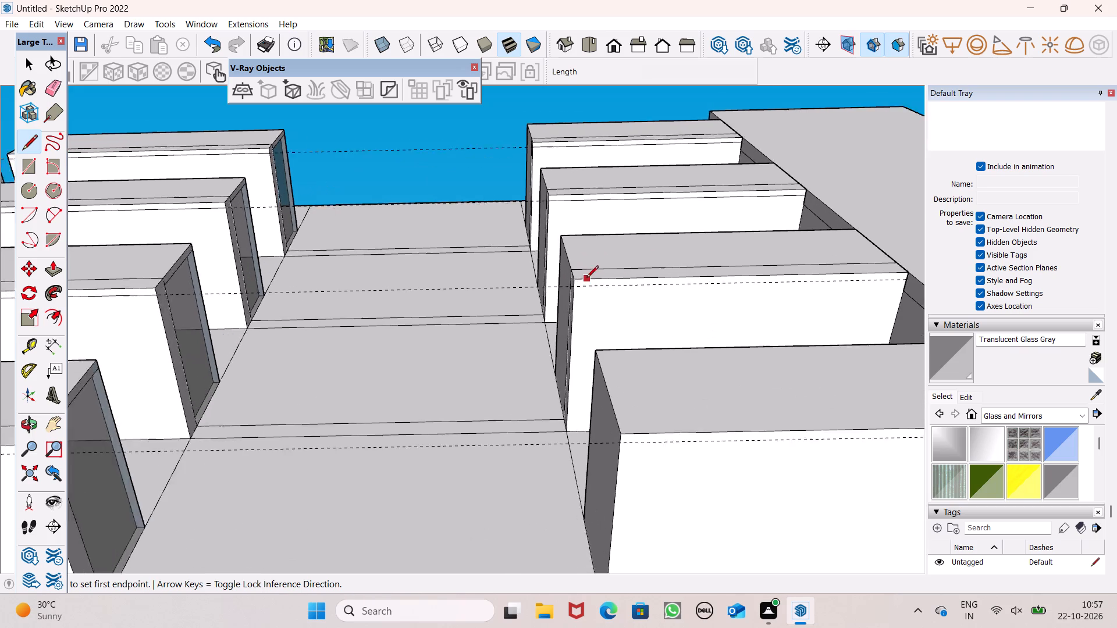
{"action": "scroll", "coordinate": [586, 279], "scroll_direction": "up", "scroll_amount": 2}
{"action": "left_click", "coordinate": [570, 295]}
{"action": "scroll", "coordinate": [563, 281], "scroll_direction": "down", "scroll_amount": 5}
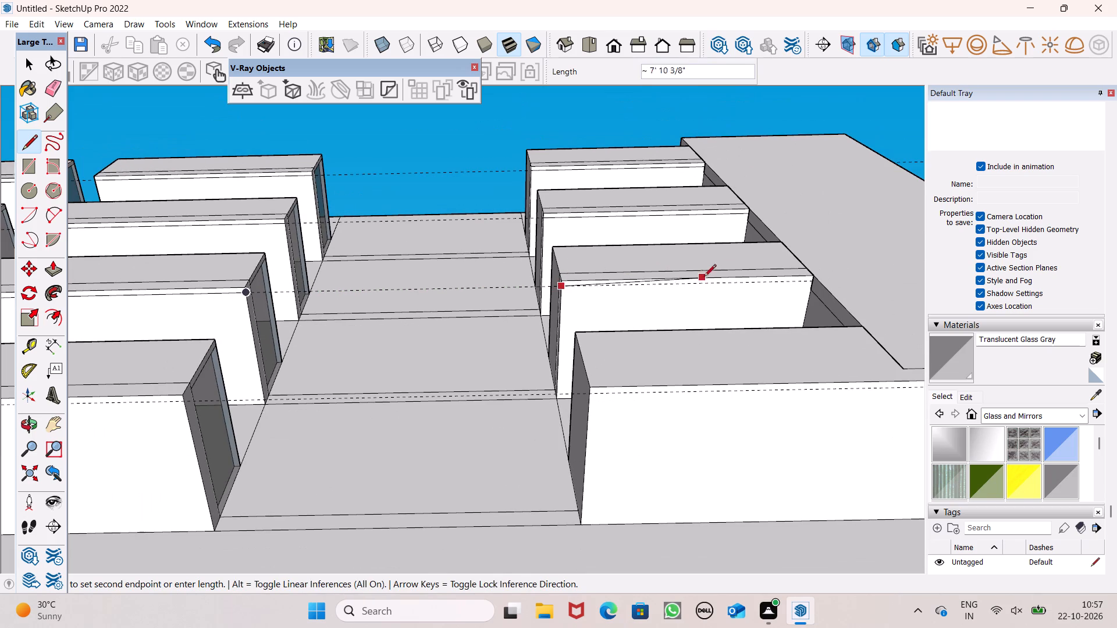
{"action": "scroll", "coordinate": [819, 281], "scroll_direction": "up", "scroll_amount": 11}
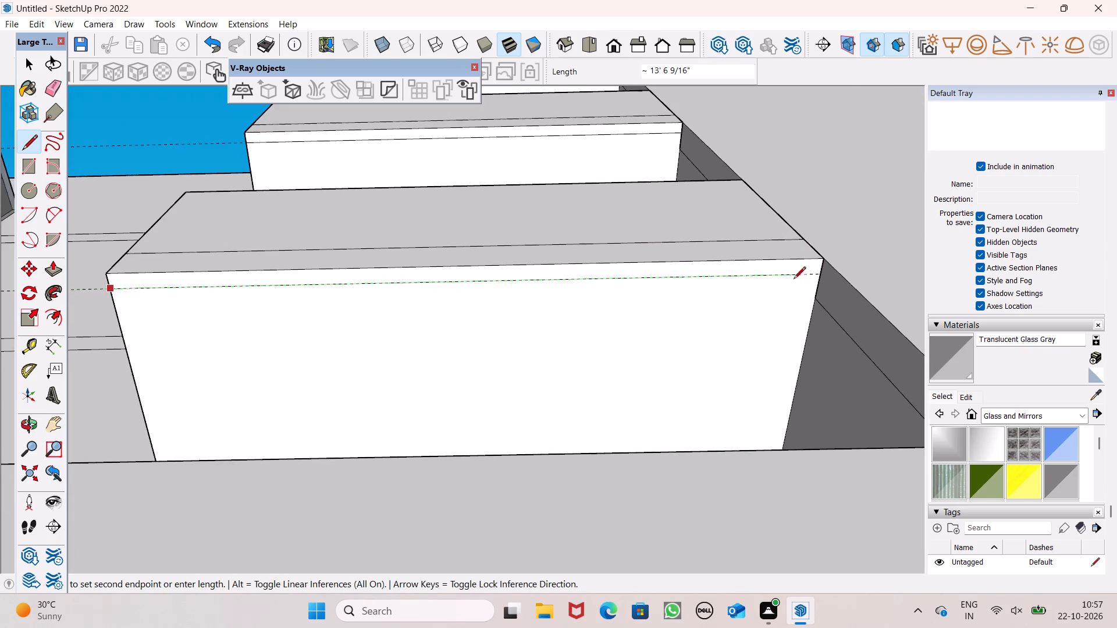
{"action": "scroll", "coordinate": [801, 277], "scroll_direction": "up", "scroll_amount": 6}
{"action": "left_click", "coordinate": [839, 268]}
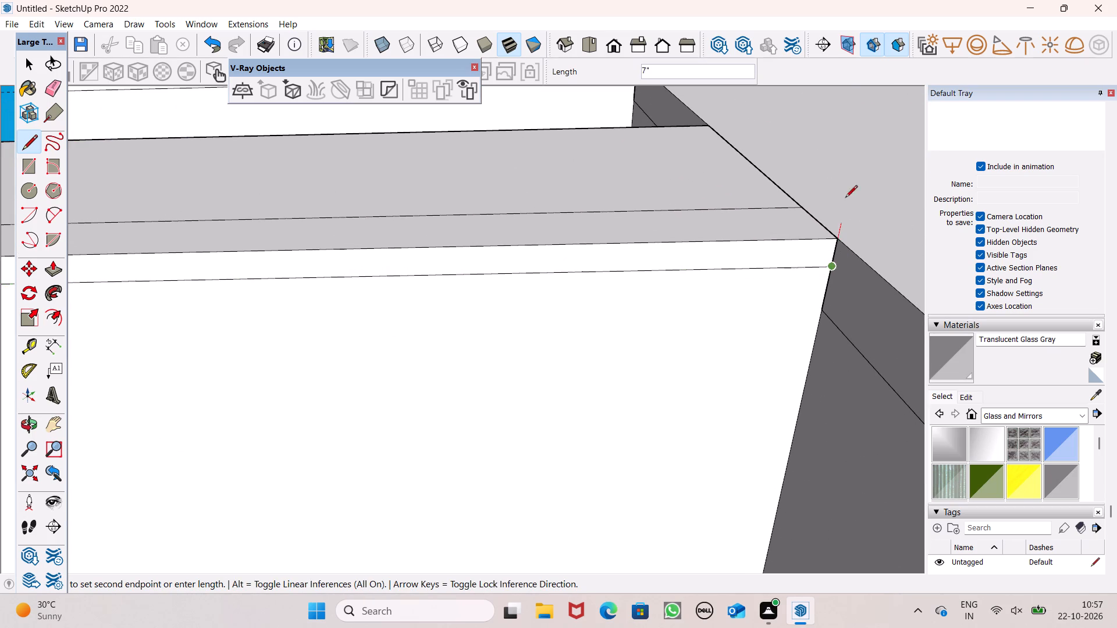
{"action": "scroll", "coordinate": [851, 179], "scroll_direction": "down", "scroll_amount": 7}
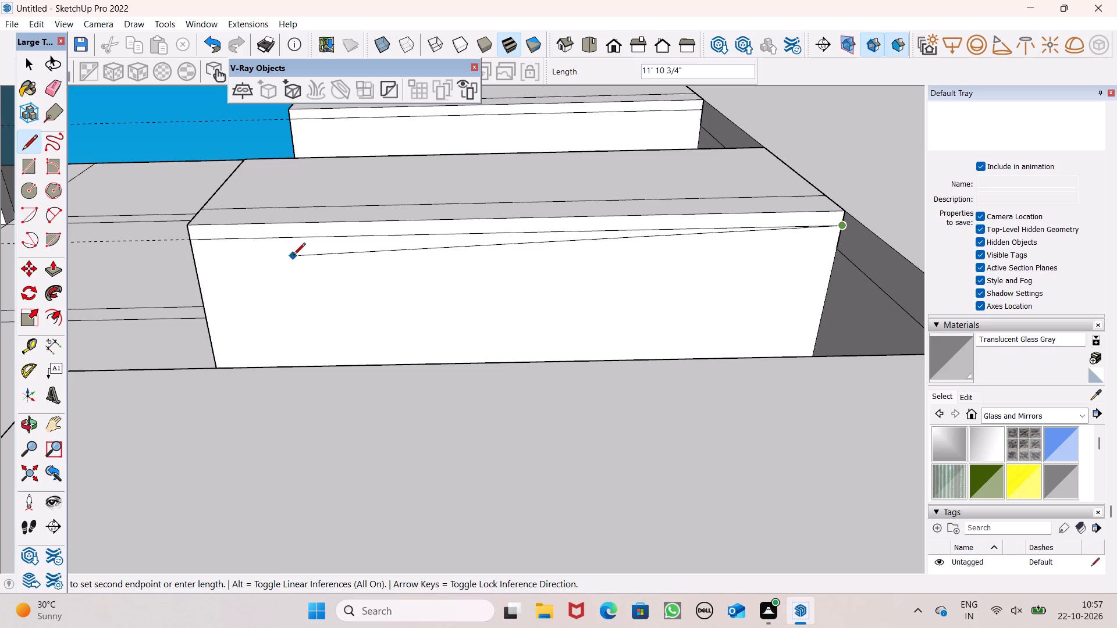
{"action": "key", "text": "space"}
Draw a line about 69' 5" long along the guide under the fourth row's balcony slabs and close it with a 4" line to the front edge.
{"action": "scroll", "coordinate": [554, 173], "scroll_direction": "down", "scroll_amount": 12}
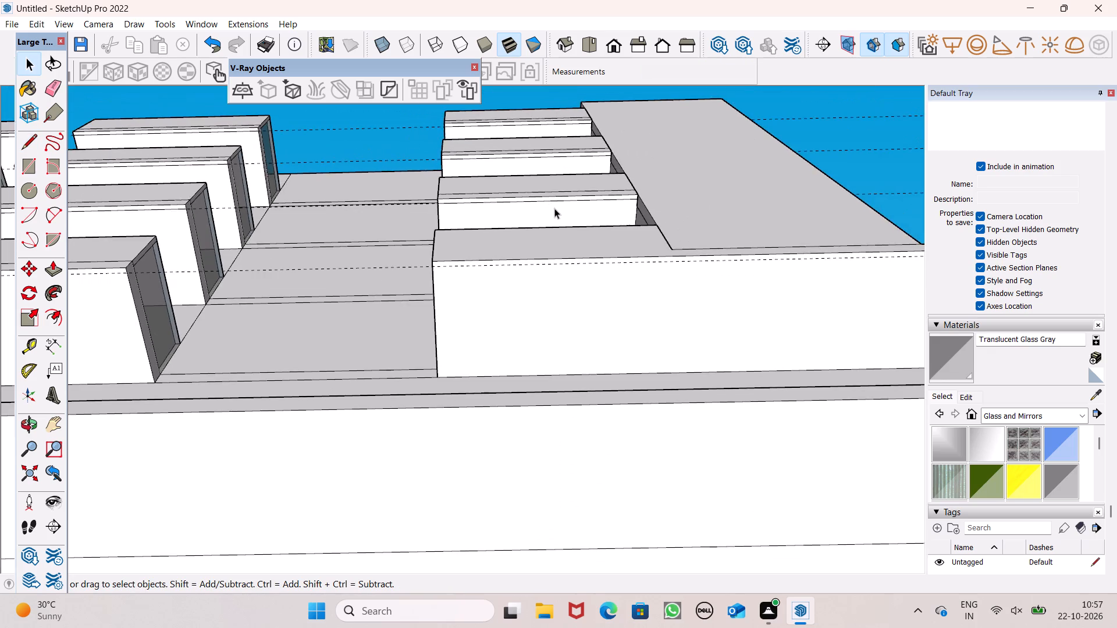
{"action": "scroll", "coordinate": [567, 213], "scroll_direction": "down", "scroll_amount": 8}
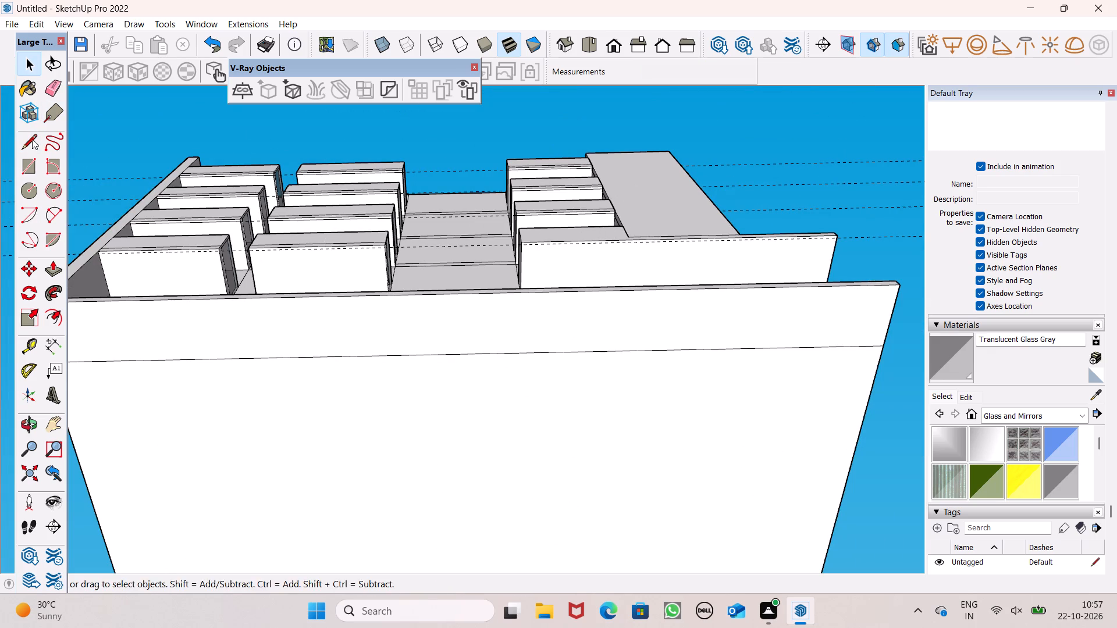
{"action": "left_click", "coordinate": [32, 139]}
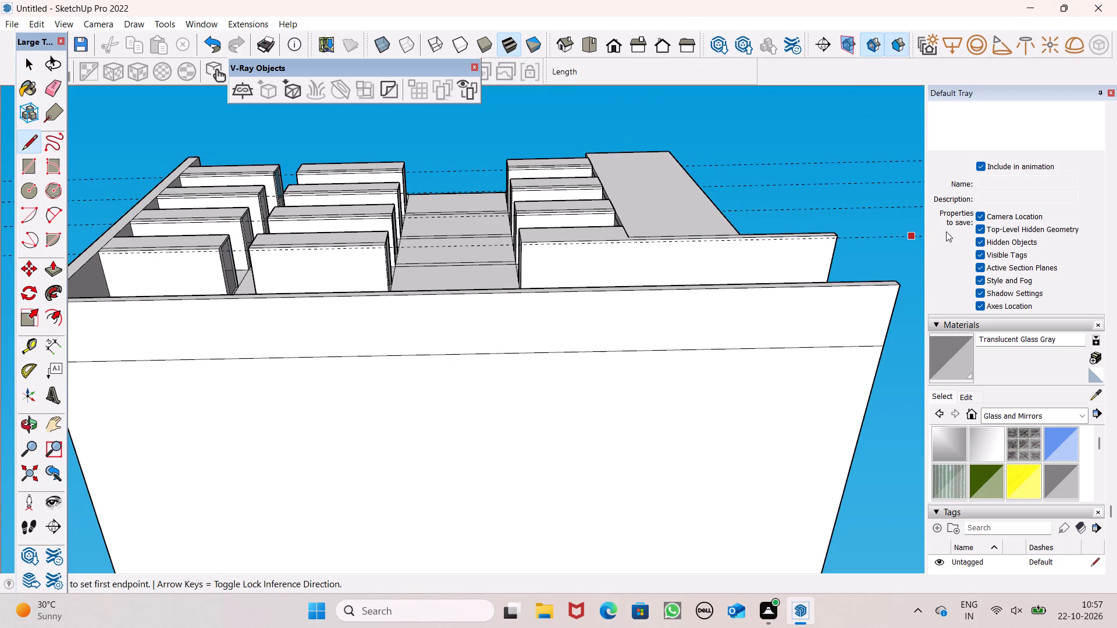
{"action": "scroll", "coordinate": [554, 195], "scroll_direction": "down", "scroll_amount": 4}
{"action": "scroll", "coordinate": [319, 230], "scroll_direction": "up", "scroll_amount": 2}
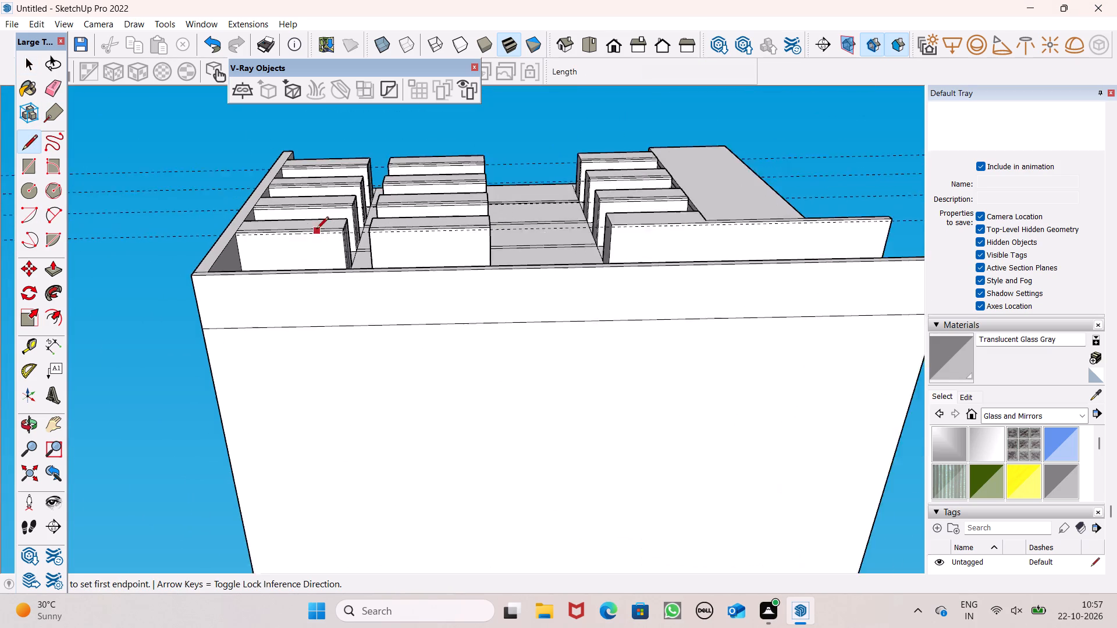
{"action": "scroll", "coordinate": [316, 230], "scroll_direction": "up", "scroll_amount": 4}
{"action": "scroll", "coordinate": [221, 212], "scroll_direction": "up", "scroll_amount": 9}
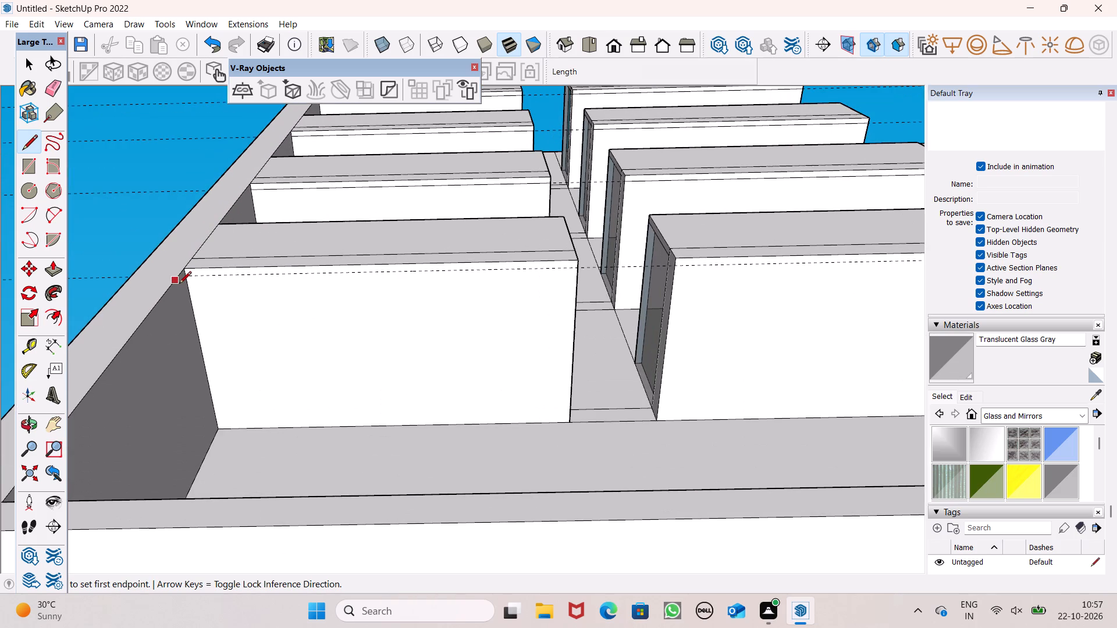
{"action": "left_click_drag", "start_coordinate": [188, 279], "coordinate": [195, 279]}
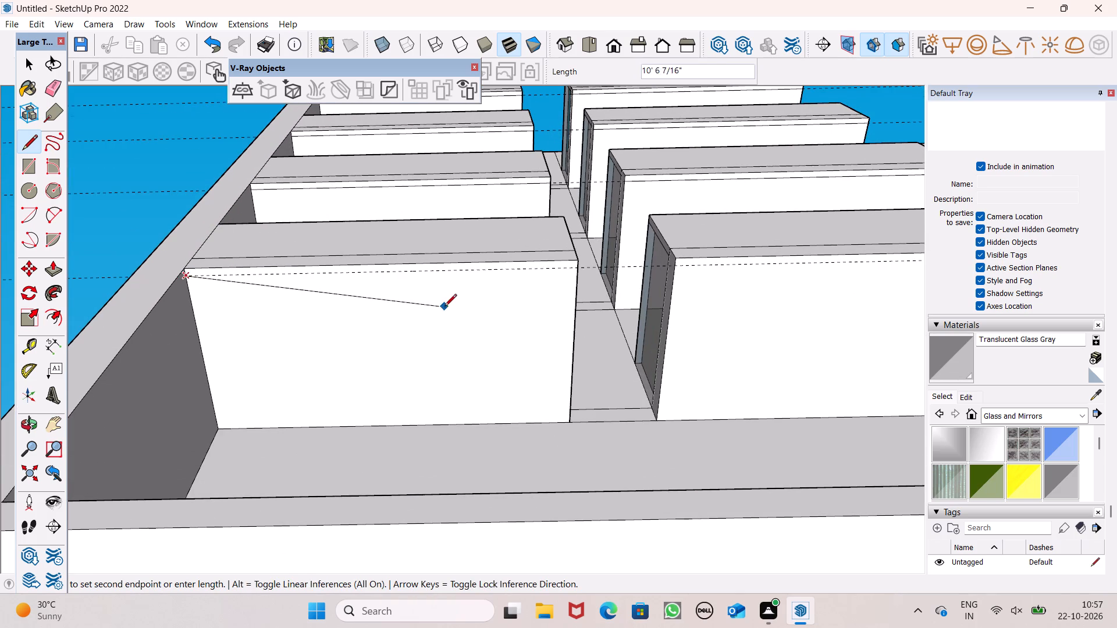
{"action": "scroll", "coordinate": [445, 306], "scroll_direction": "down", "scroll_amount": 6}
{"action": "scroll", "coordinate": [520, 293], "scroll_direction": "down", "scroll_amount": 5}
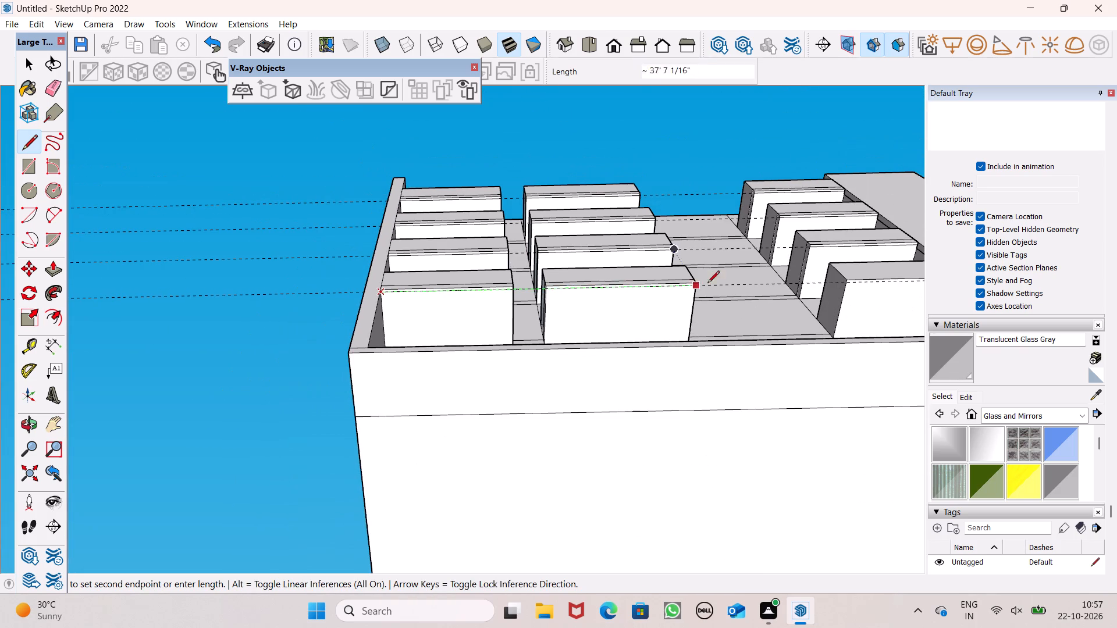
{"action": "scroll", "coordinate": [445, 276], "scroll_direction": "up", "scroll_amount": 10}
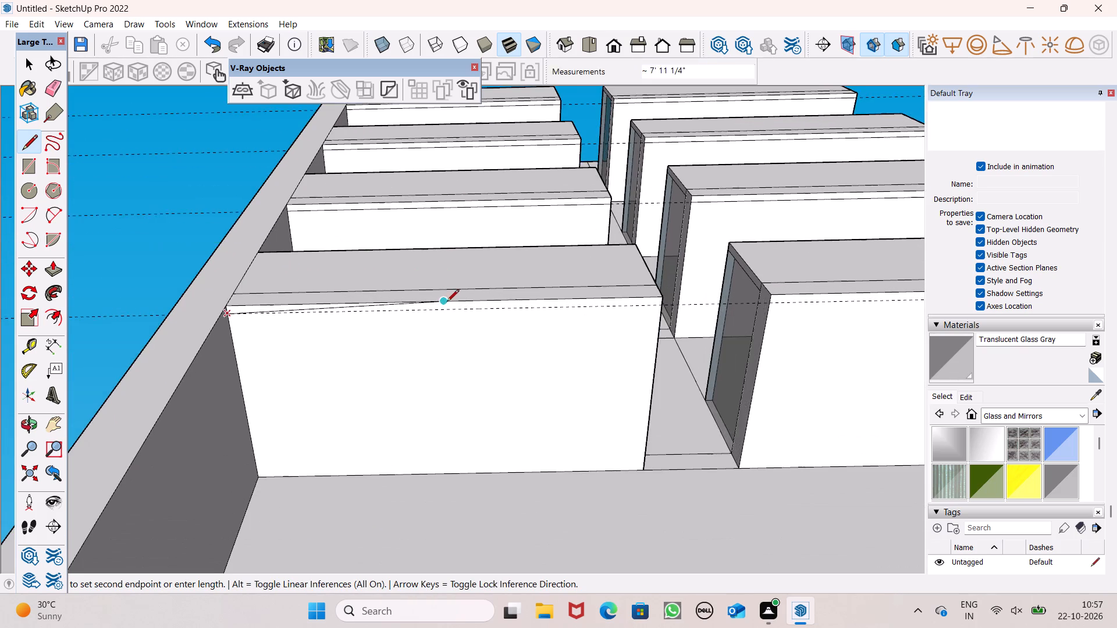
{"action": "scroll", "coordinate": [447, 302], "scroll_direction": "up", "scroll_amount": 2}
{"action": "scroll", "coordinate": [364, 322], "scroll_direction": "down", "scroll_amount": 3}
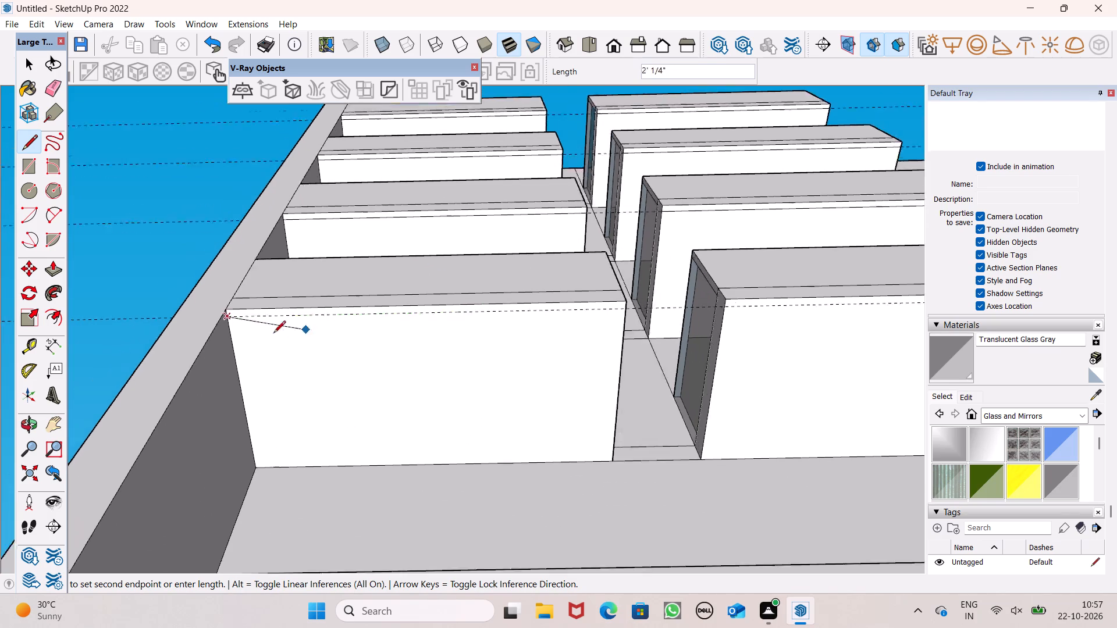
{"action": "scroll", "coordinate": [273, 334], "scroll_direction": "down", "scroll_amount": 9}
{"action": "scroll", "coordinate": [458, 340], "scroll_direction": "down", "scroll_amount": 3}
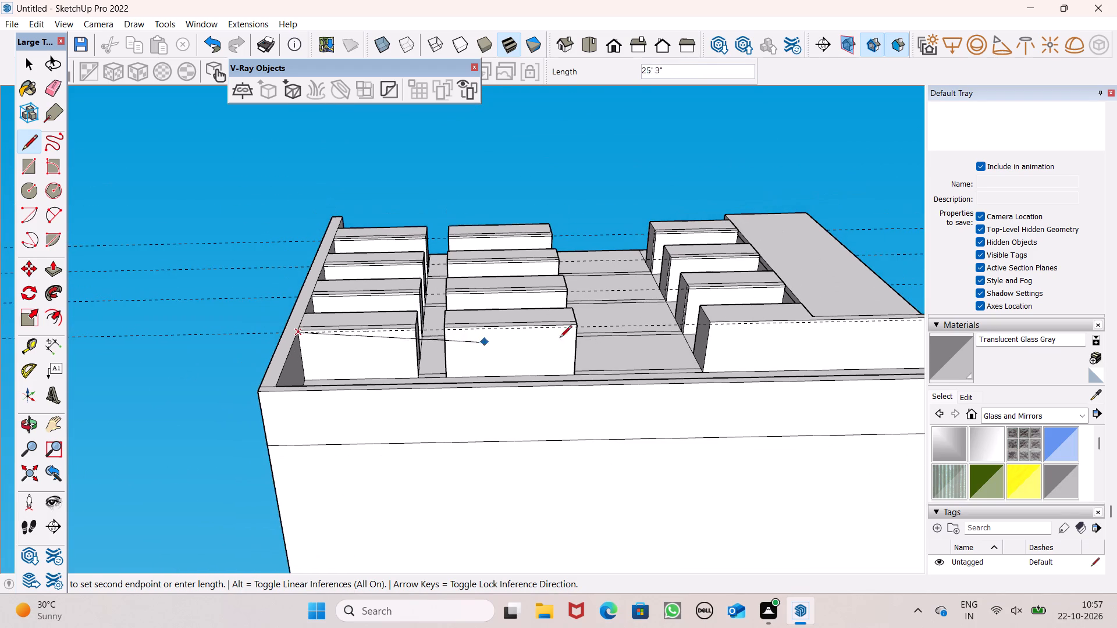
{"action": "scroll", "coordinate": [604, 353], "scroll_direction": "down", "scroll_amount": 2}
{"action": "scroll", "coordinate": [741, 349], "scroll_direction": "up", "scroll_amount": 5}
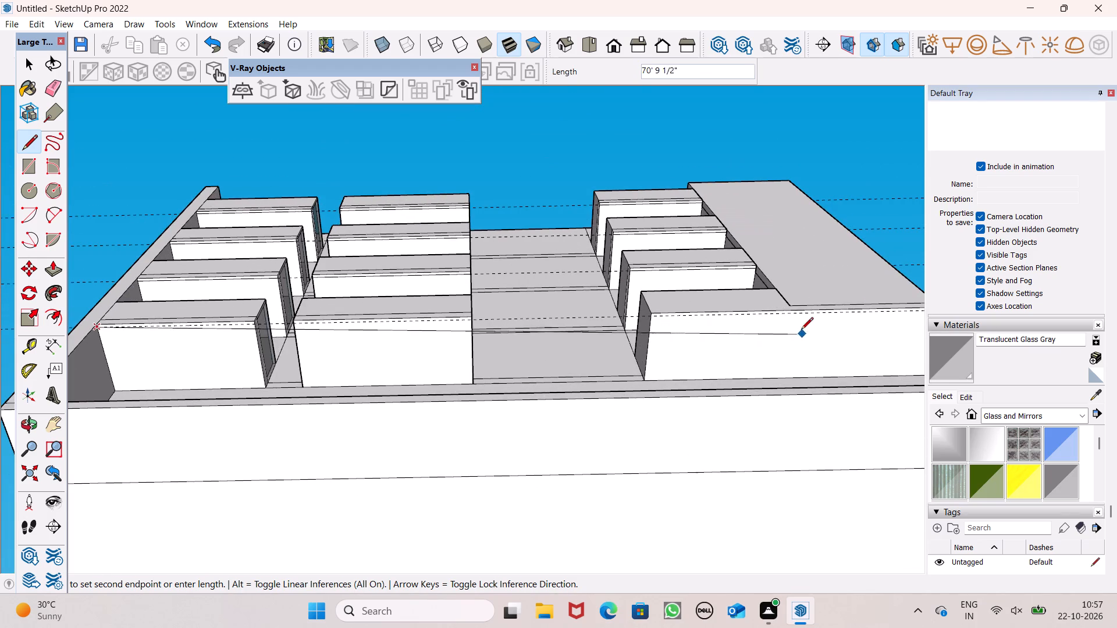
{"action": "scroll", "coordinate": [798, 325], "scroll_direction": "up", "scroll_amount": 13}
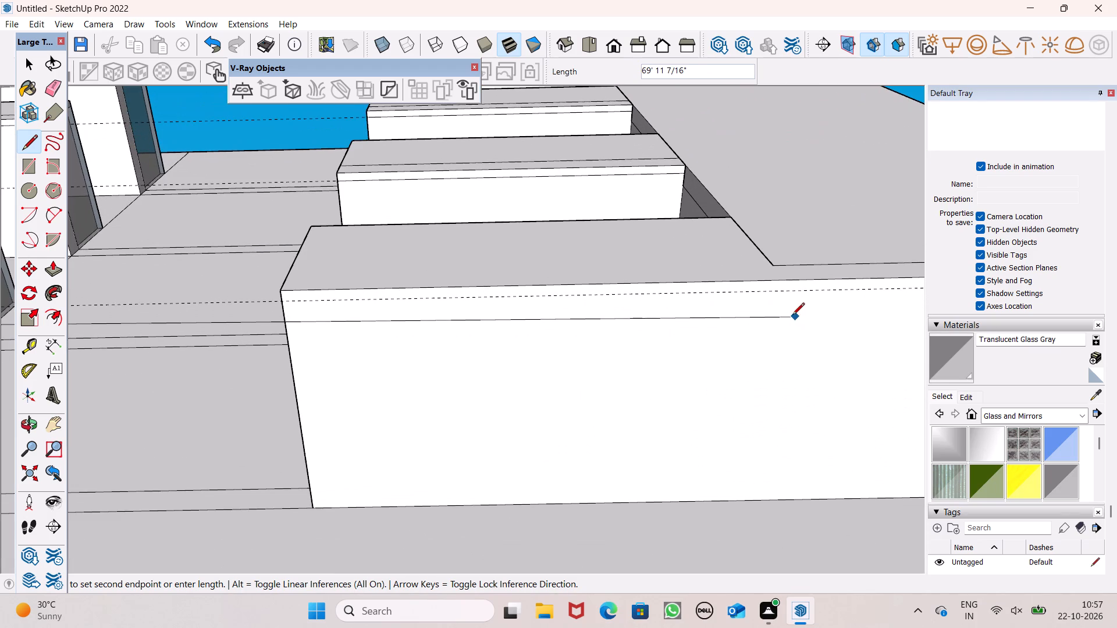
{"action": "scroll", "coordinate": [698, 295], "scroll_direction": "down", "scroll_amount": 5}
{"action": "middle_click_drag", "start_coordinate": [691, 270], "coordinate": [666, 451]}
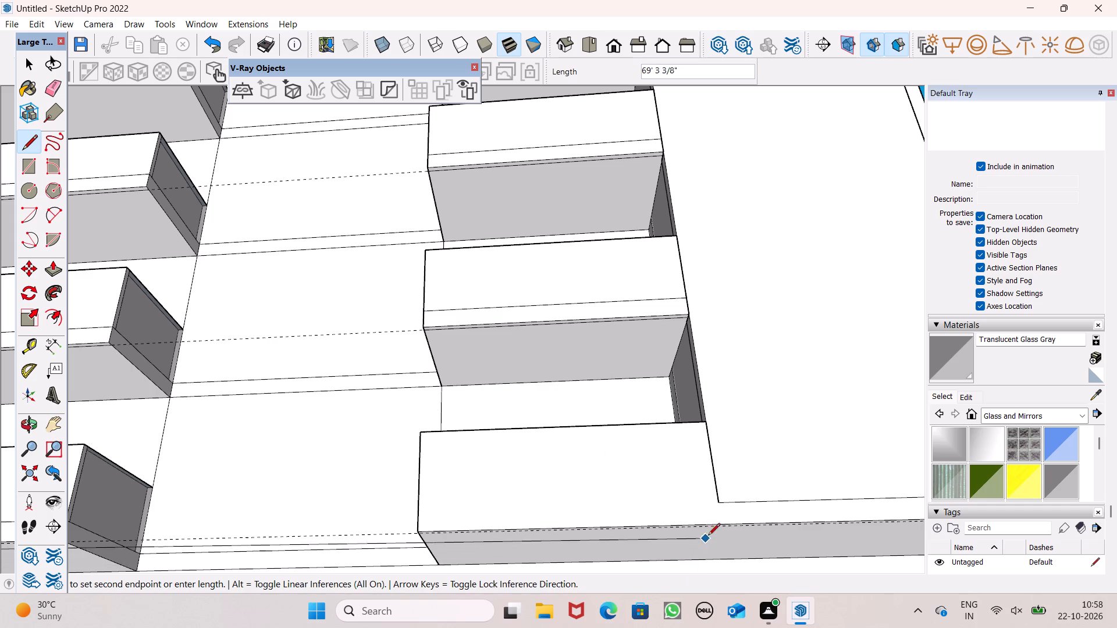
{"action": "scroll", "coordinate": [724, 536], "scroll_direction": "up", "scroll_amount": 15}
{"action": "middle_click_drag", "start_coordinate": [721, 518], "coordinate": [746, 354]}
{"action": "scroll", "coordinate": [747, 354], "scroll_direction": "up", "scroll_amount": 6}
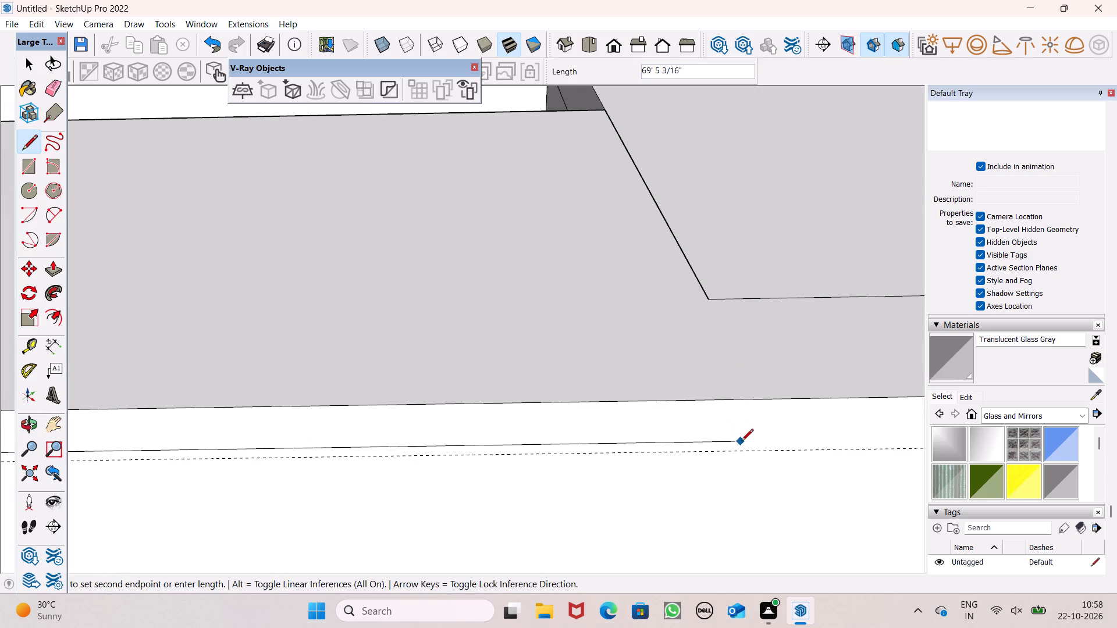
{"action": "left_click", "coordinate": [738, 452]}
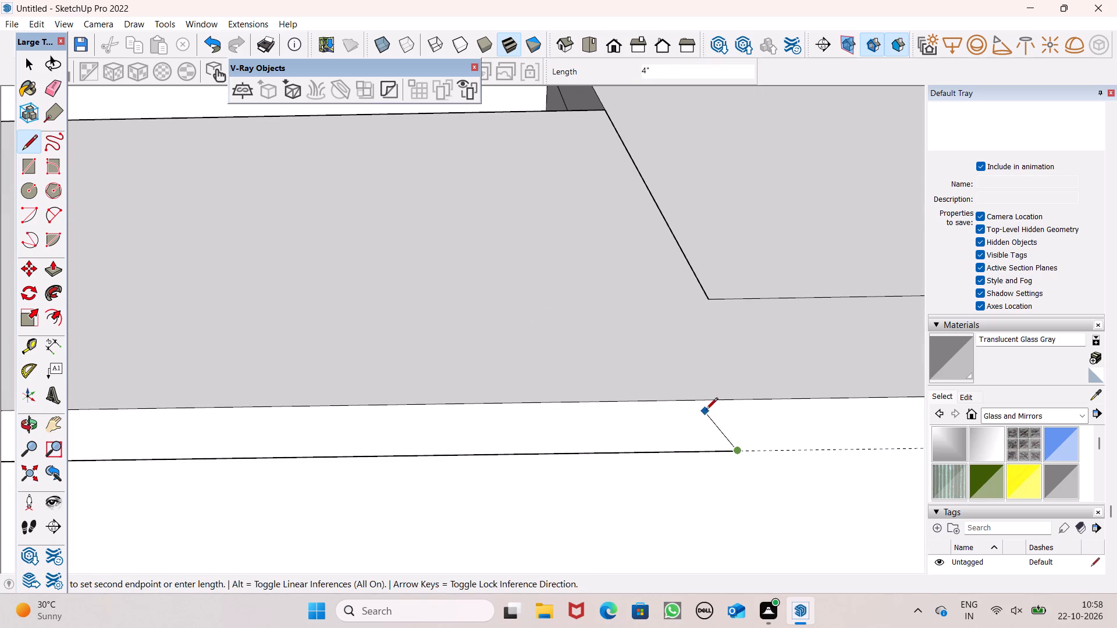
{"action": "left_click", "coordinate": [745, 401]}
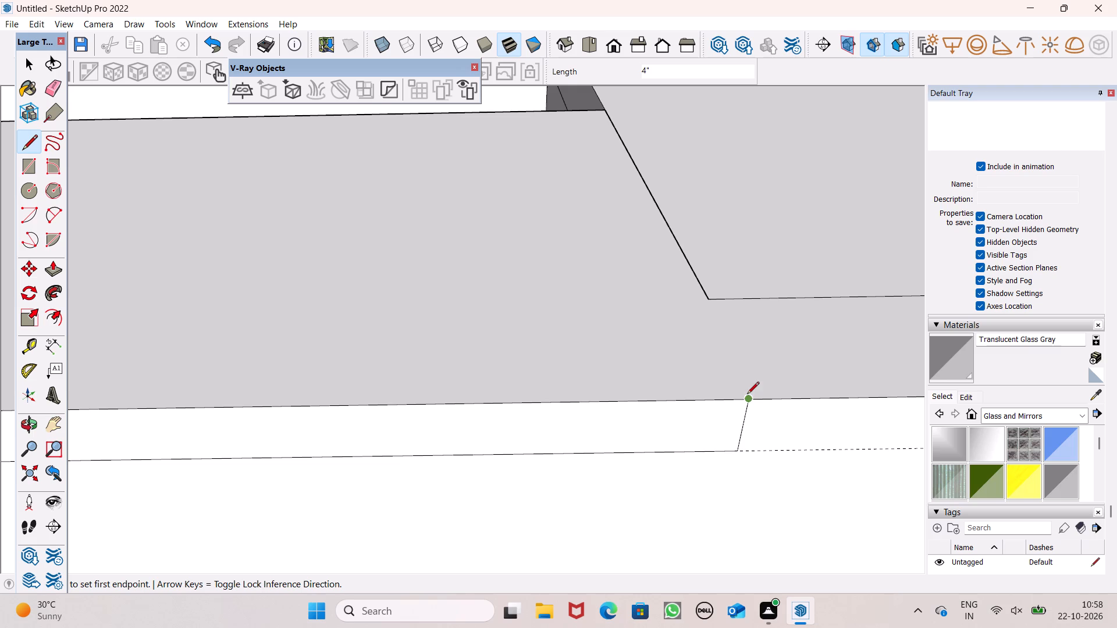
{"action": "key", "text": "space"}
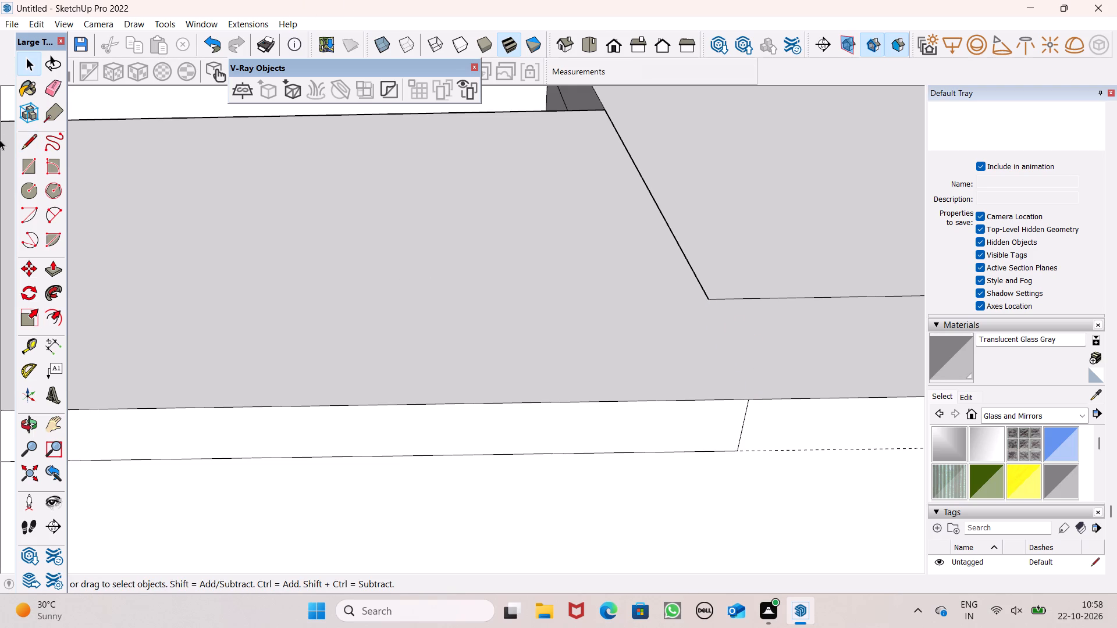
Draw a 1' vertical line from the wall panel's corner beside the third column's fourth slab to the slab's front edge.
{"action": "left_click", "coordinate": [29, 140]}
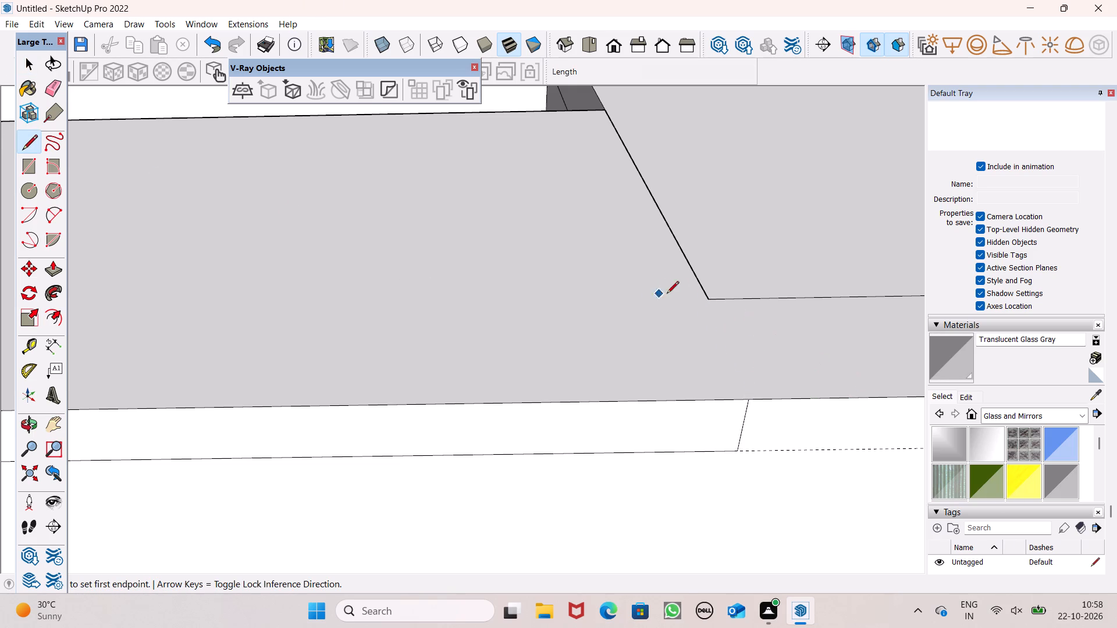
{"action": "left_click", "coordinate": [705, 296]}
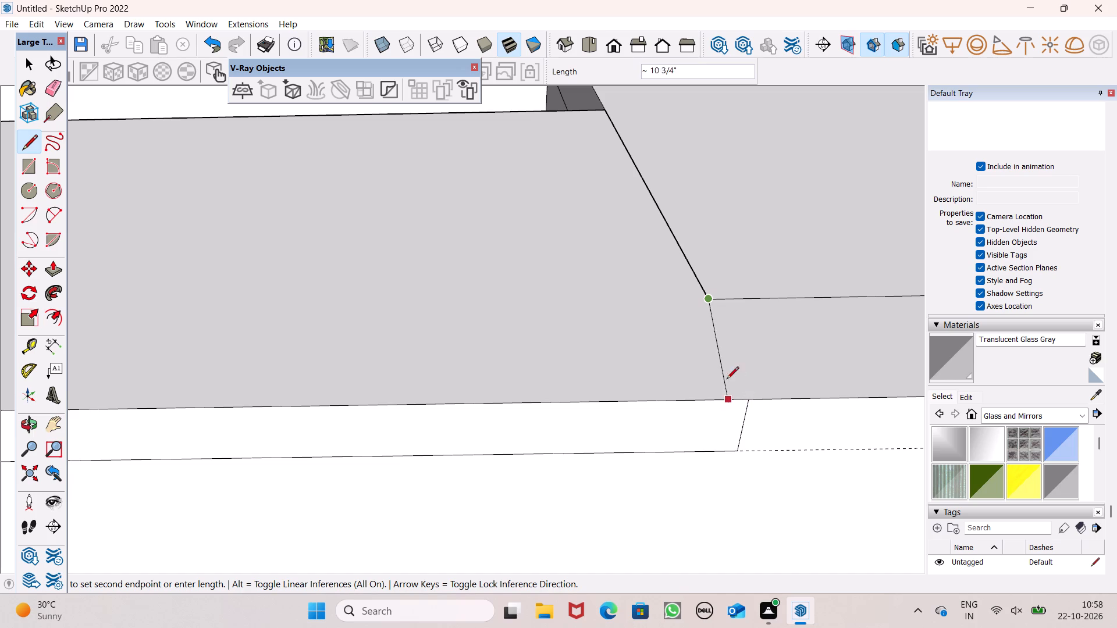
{"action": "scroll", "coordinate": [685, 312], "scroll_direction": "down", "scroll_amount": 4}
{"action": "middle_click_drag", "start_coordinate": [696, 343], "coordinate": [638, 492]}
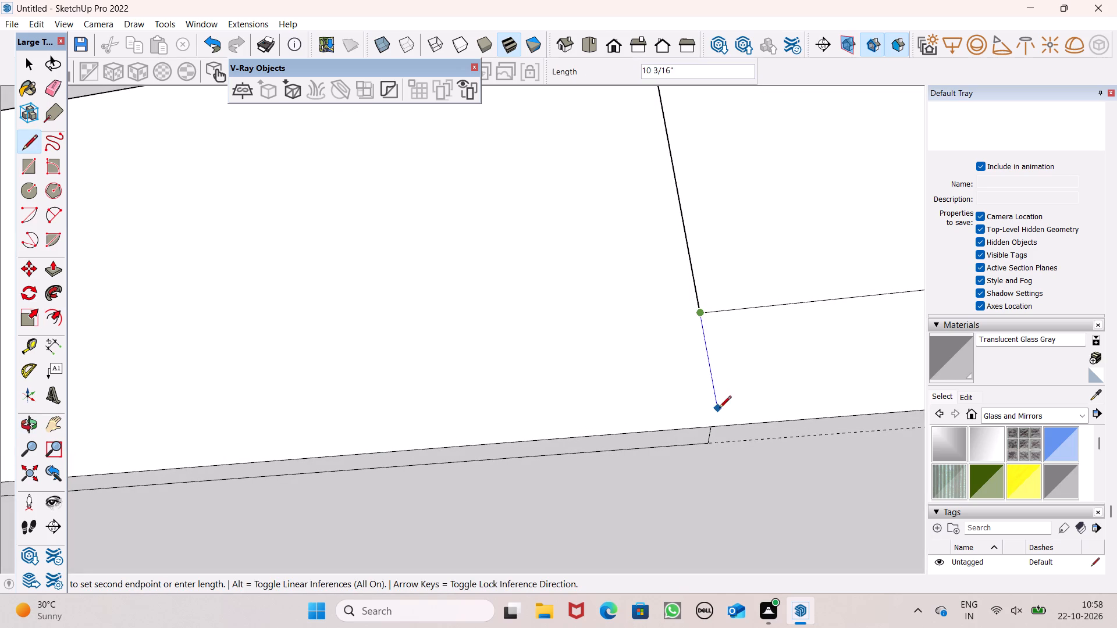
{"action": "left_click", "coordinate": [720, 422]}
Draw a 4" line from the 1' line's end across to the guide and connect it along the guide to the long line's end.
{"action": "middle_click_drag", "start_coordinate": [727, 447], "coordinate": [681, 195]}
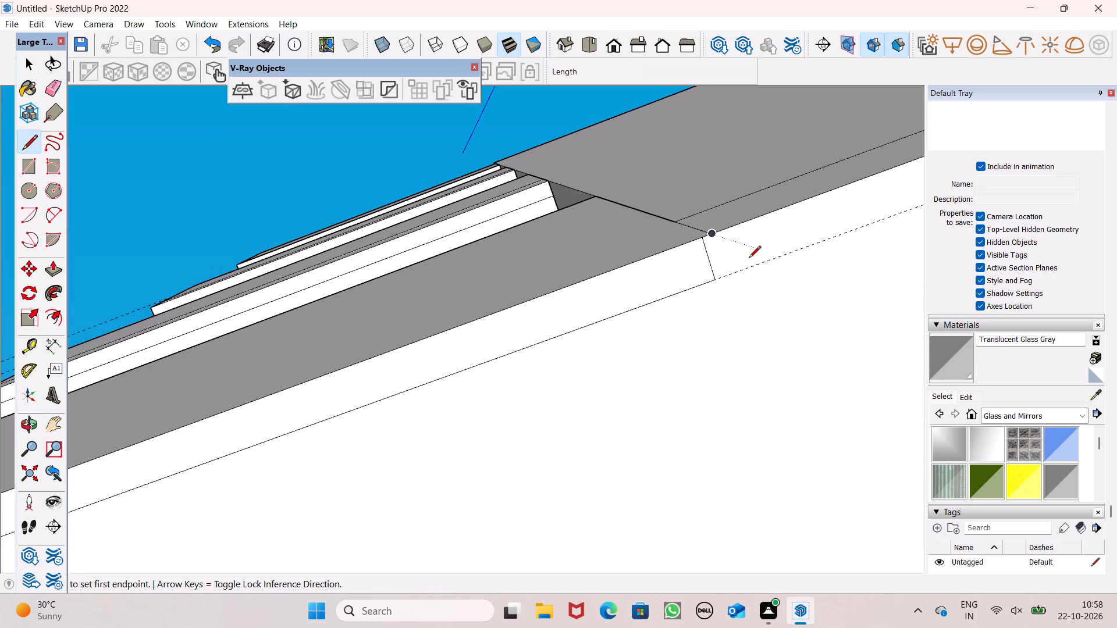
{"action": "scroll", "coordinate": [749, 259], "scroll_direction": "up", "scroll_amount": 6}
{"action": "left_click", "coordinate": [675, 207]}
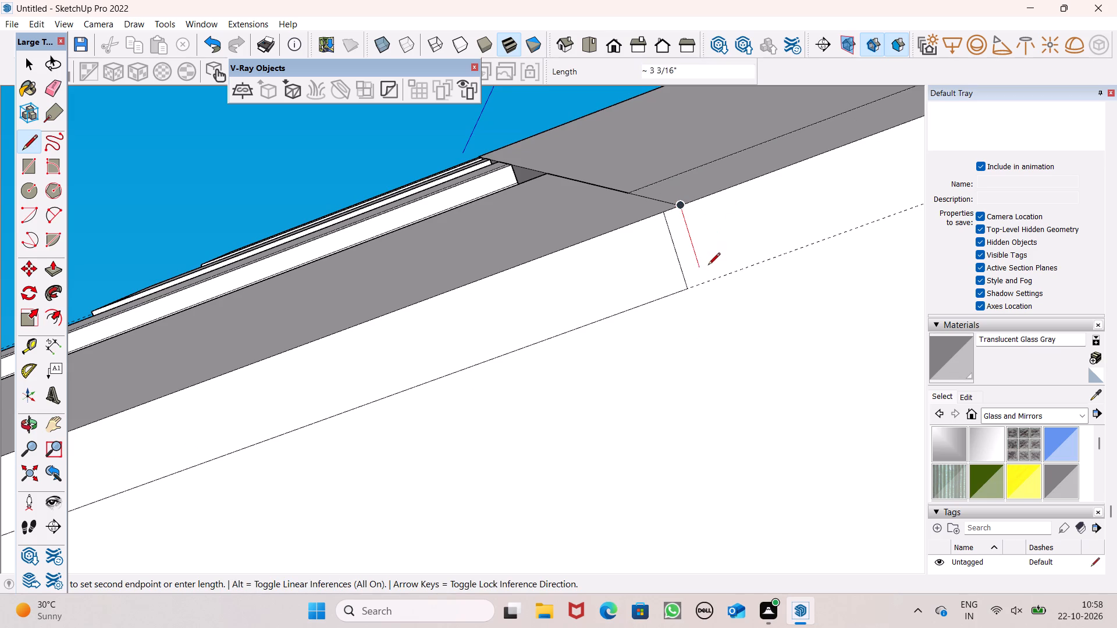
{"action": "left_click", "coordinate": [710, 280]}
{"action": "scroll", "coordinate": [710, 280], "scroll_direction": "up", "scroll_amount": 8}
{"action": "left_click", "coordinate": [695, 281]}
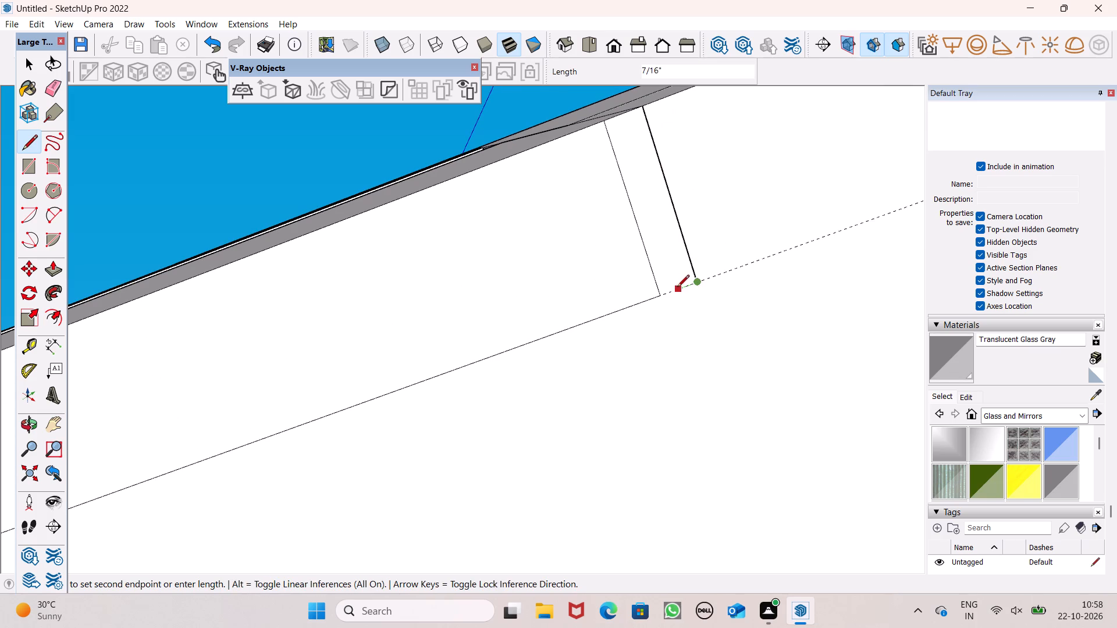
{"action": "left_click", "coordinate": [667, 290]}
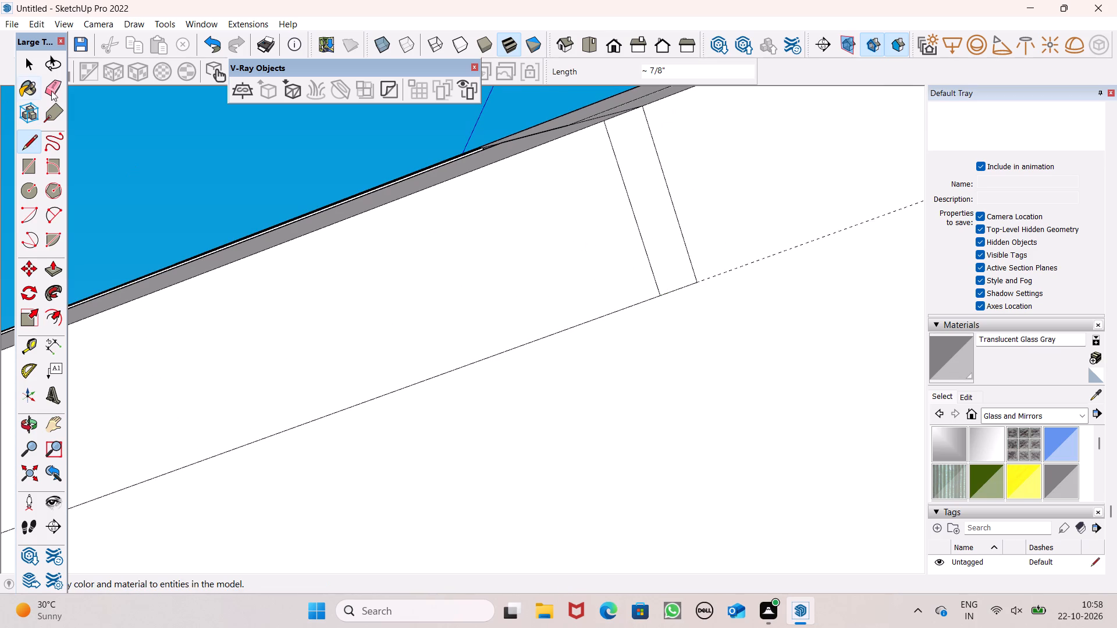
Erase the first 4" closing line beside the new one on the fourth row's underside.
{"action": "left_click", "coordinate": [42, 85]}
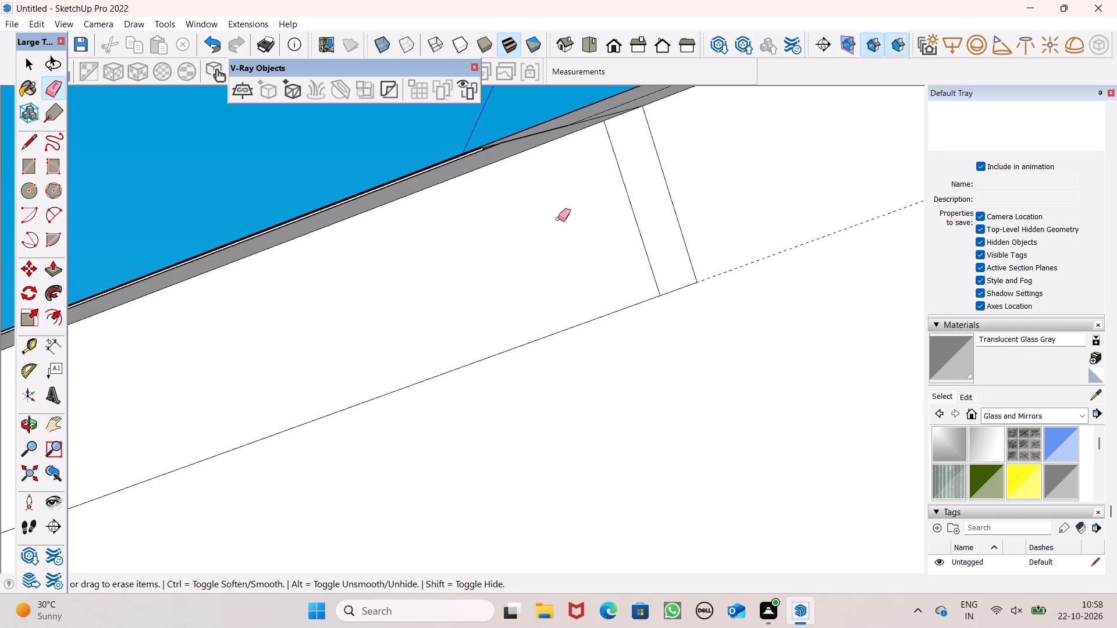
{"action": "left_click_drag", "start_coordinate": [627, 201], "coordinate": [630, 209]}
Examine the vertical edge and joint above the new 1' line where the third column meets the adjoining wall panel.
{"action": "scroll", "coordinate": [626, 229], "scroll_direction": "down", "scroll_amount": 5}
{"action": "middle_click_drag", "start_coordinate": [631, 245], "coordinate": [677, 371]}
{"action": "scroll", "coordinate": [673, 248], "scroll_direction": "down", "scroll_amount": 6}
{"action": "middle_click_drag", "start_coordinate": [679, 266], "coordinate": [386, 565]}
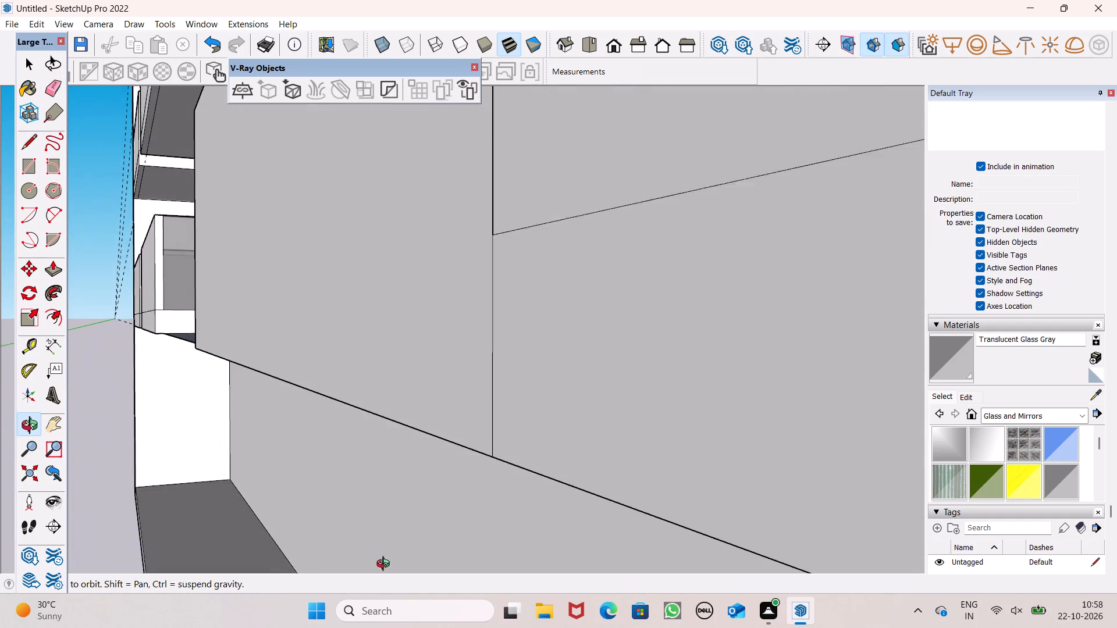
{"action": "middle_click_drag", "start_coordinate": [386, 565], "coordinate": [386, 562]}
{"action": "scroll", "coordinate": [473, 387], "scroll_direction": "down", "scroll_amount": 5}
{"action": "middle_click_drag", "start_coordinate": [507, 373], "coordinate": [675, 516]}
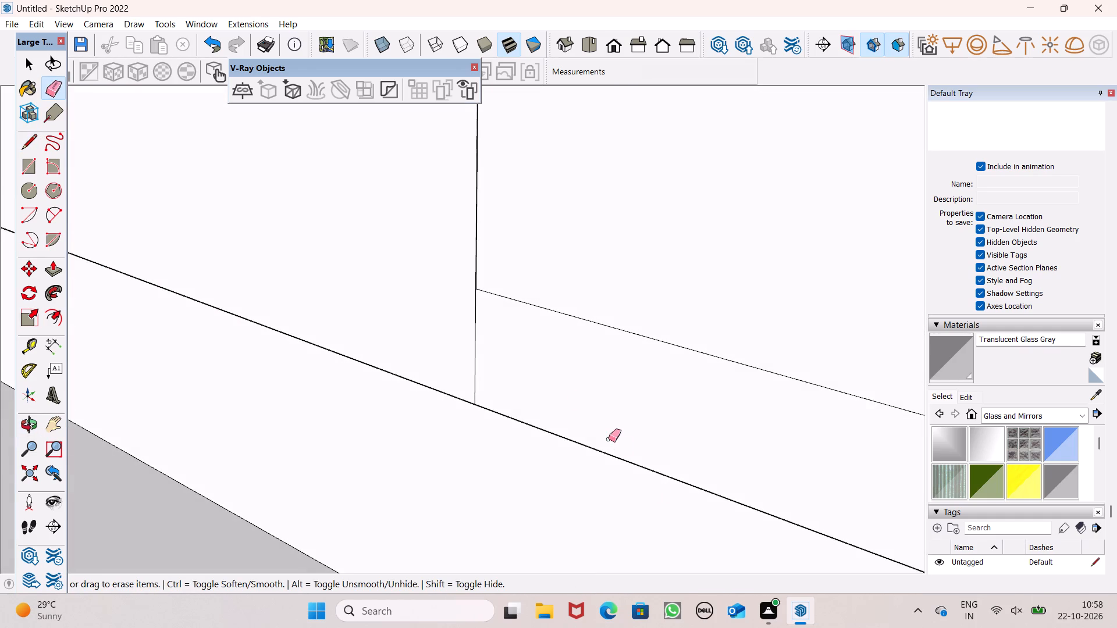
{"action": "scroll", "coordinate": [469, 285], "scroll_direction": "up", "scroll_amount": 16}
{"action": "scroll", "coordinate": [475, 287], "scroll_direction": "up", "scroll_amount": 8}
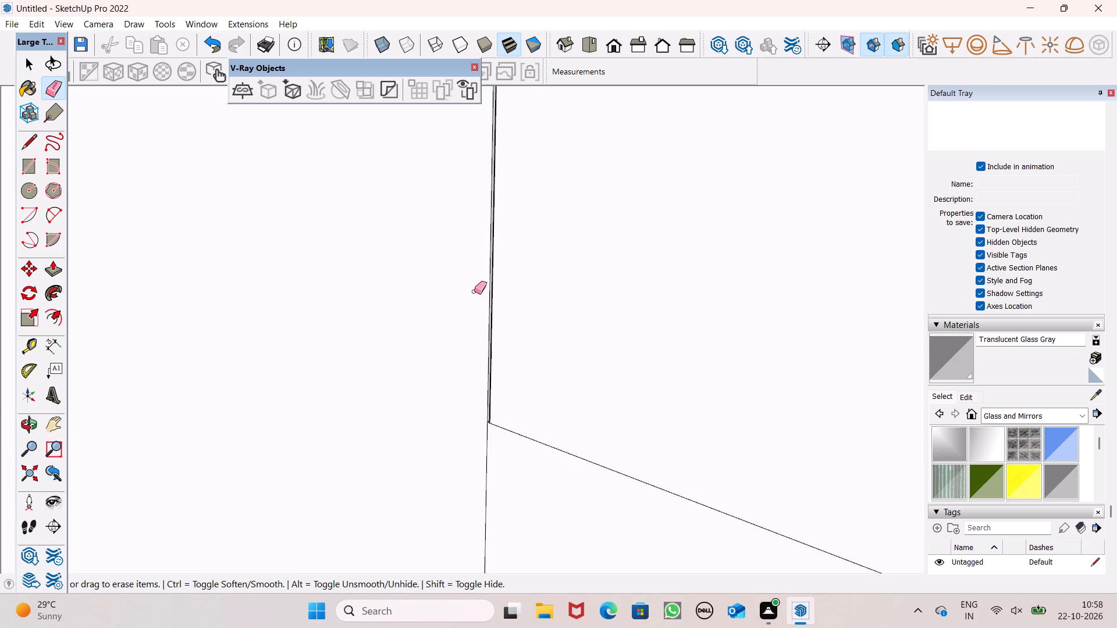
{"action": "scroll", "coordinate": [528, 356], "scroll_direction": "up", "scroll_amount": 8}
{"action": "scroll", "coordinate": [515, 359], "scroll_direction": "down", "scroll_amount": 1}
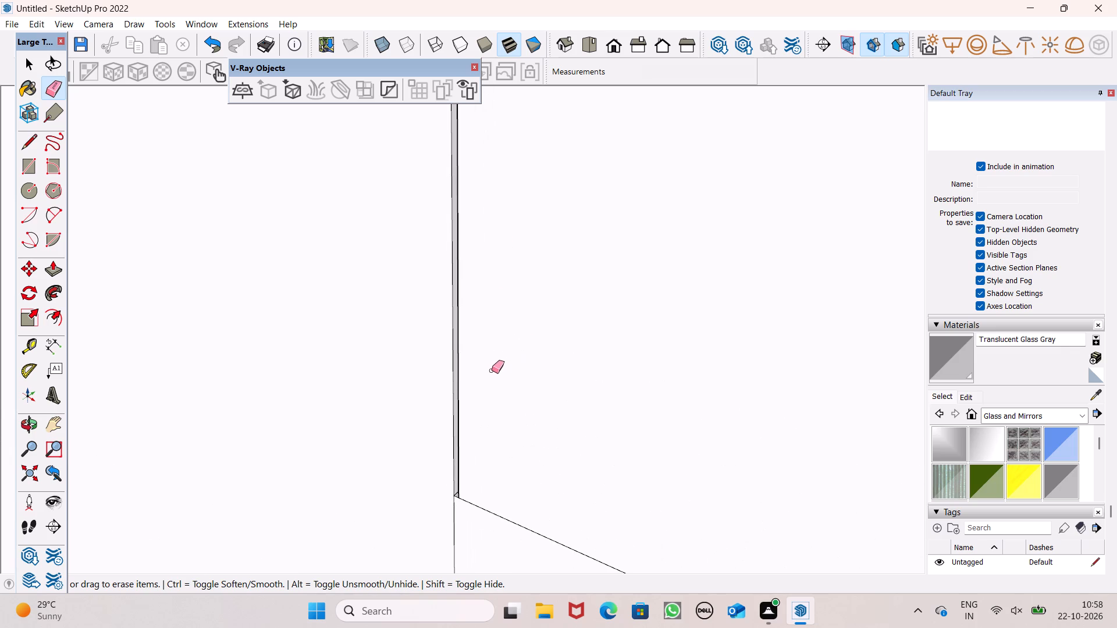
{"action": "middle_click_drag", "start_coordinate": [469, 415], "coordinate": [693, 455]}
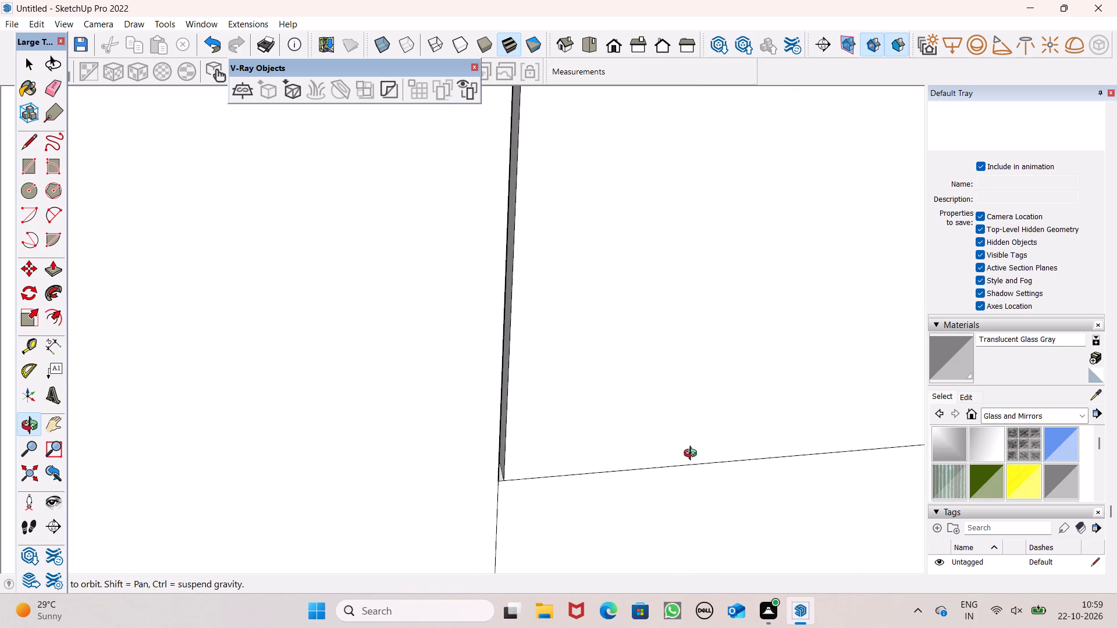
{"action": "middle_click_drag", "start_coordinate": [693, 455], "coordinate": [652, 465]}
{"action": "key", "text": "space"}
{"action": "scroll", "coordinate": [521, 452], "scroll_direction": "up", "scroll_amount": 7}
{"action": "scroll", "coordinate": [467, 456], "scroll_direction": "up", "scroll_amount": 3}
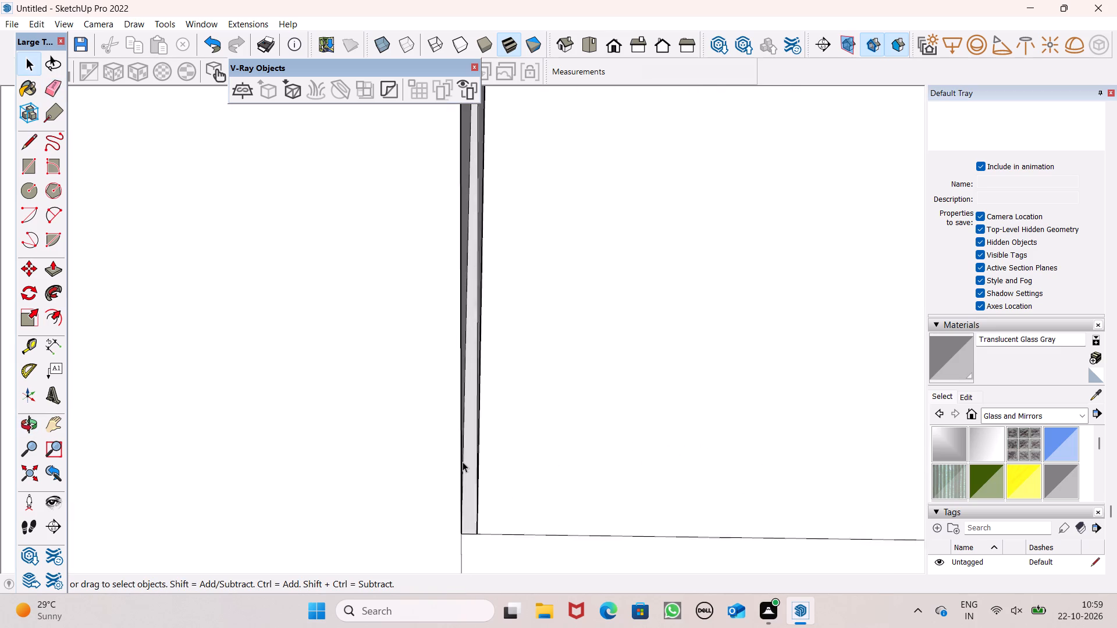
{"action": "scroll", "coordinate": [463, 462], "scroll_direction": "up", "scroll_amount": 13}
{"action": "scroll", "coordinate": [493, 474], "scroll_direction": "down", "scroll_amount": 4}
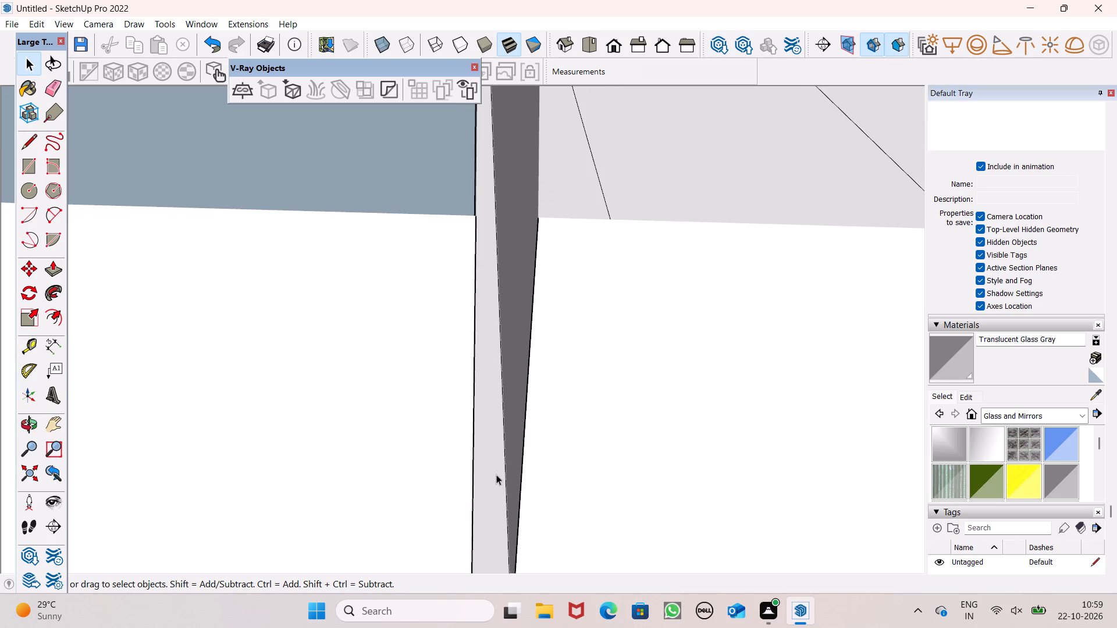
{"action": "scroll", "coordinate": [480, 472], "scroll_direction": "down", "scroll_amount": 3}
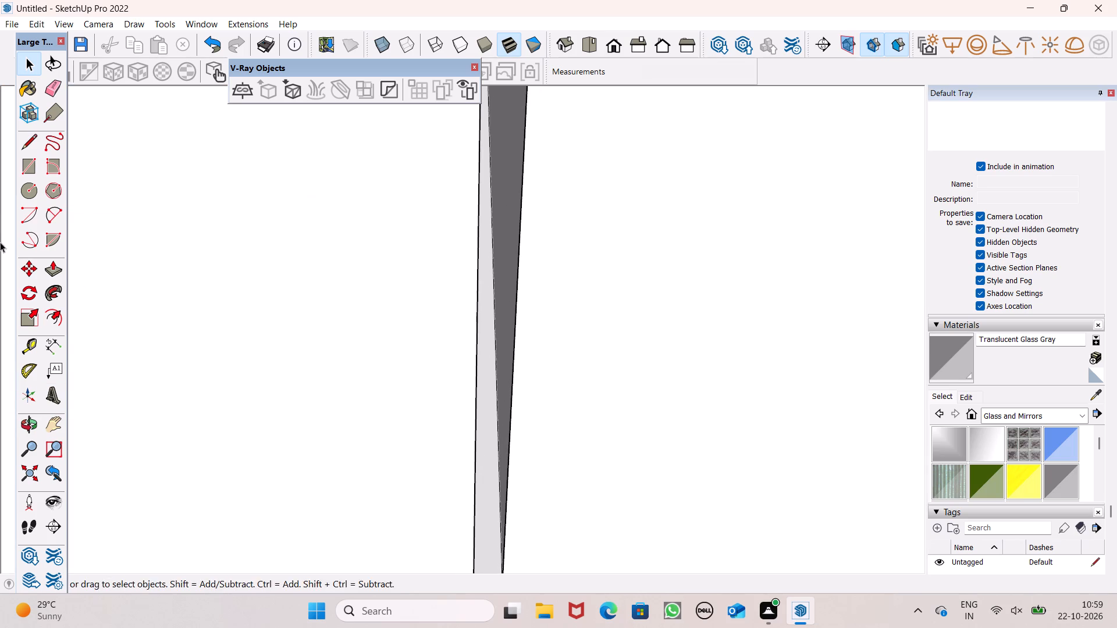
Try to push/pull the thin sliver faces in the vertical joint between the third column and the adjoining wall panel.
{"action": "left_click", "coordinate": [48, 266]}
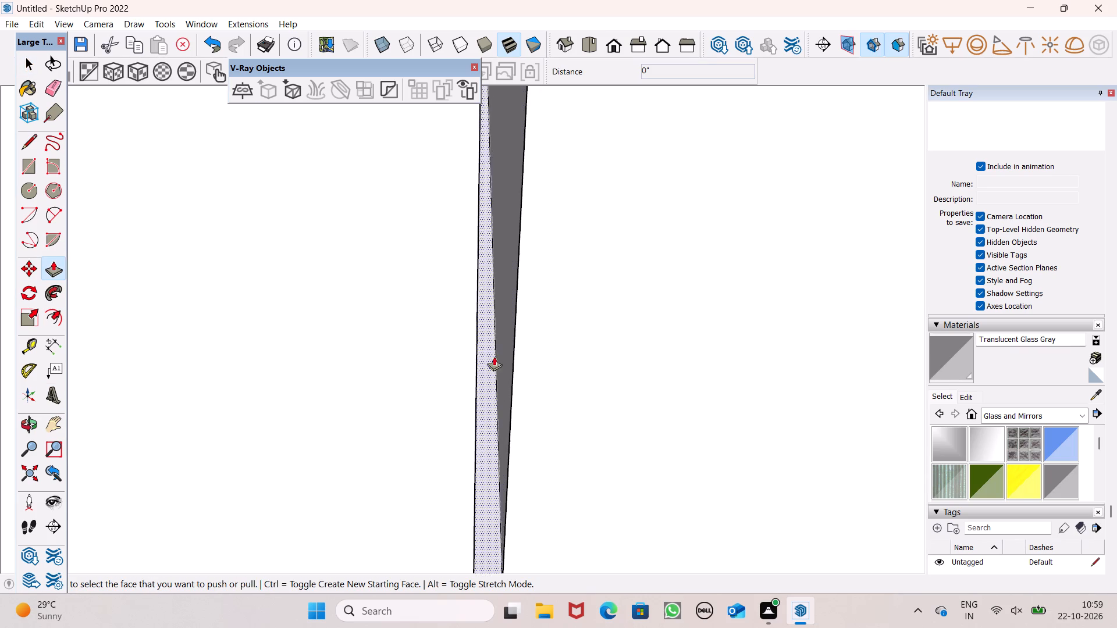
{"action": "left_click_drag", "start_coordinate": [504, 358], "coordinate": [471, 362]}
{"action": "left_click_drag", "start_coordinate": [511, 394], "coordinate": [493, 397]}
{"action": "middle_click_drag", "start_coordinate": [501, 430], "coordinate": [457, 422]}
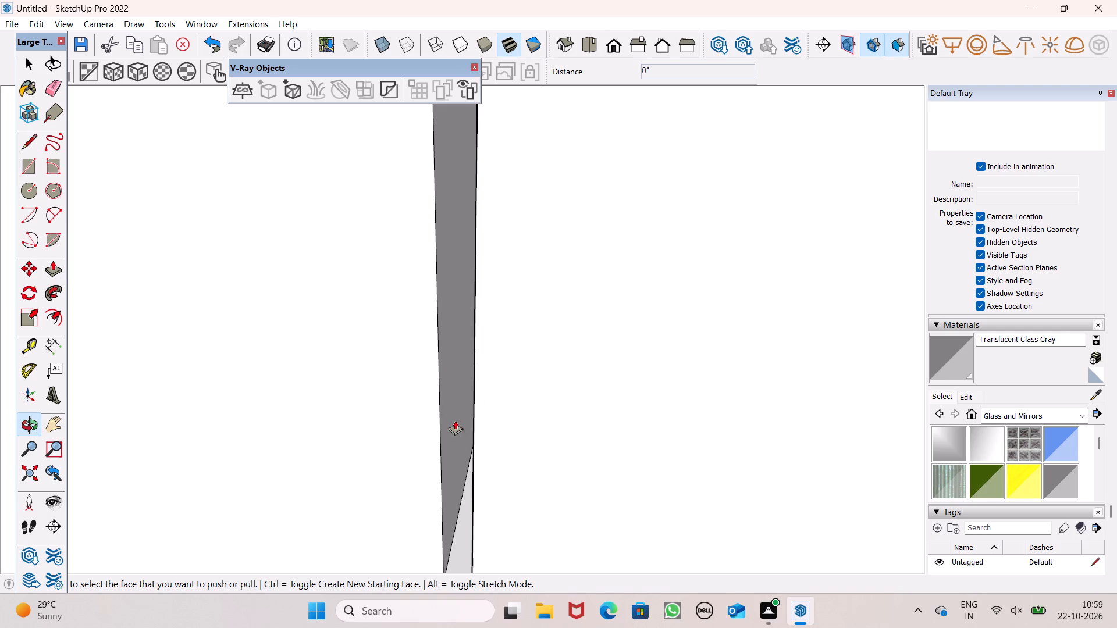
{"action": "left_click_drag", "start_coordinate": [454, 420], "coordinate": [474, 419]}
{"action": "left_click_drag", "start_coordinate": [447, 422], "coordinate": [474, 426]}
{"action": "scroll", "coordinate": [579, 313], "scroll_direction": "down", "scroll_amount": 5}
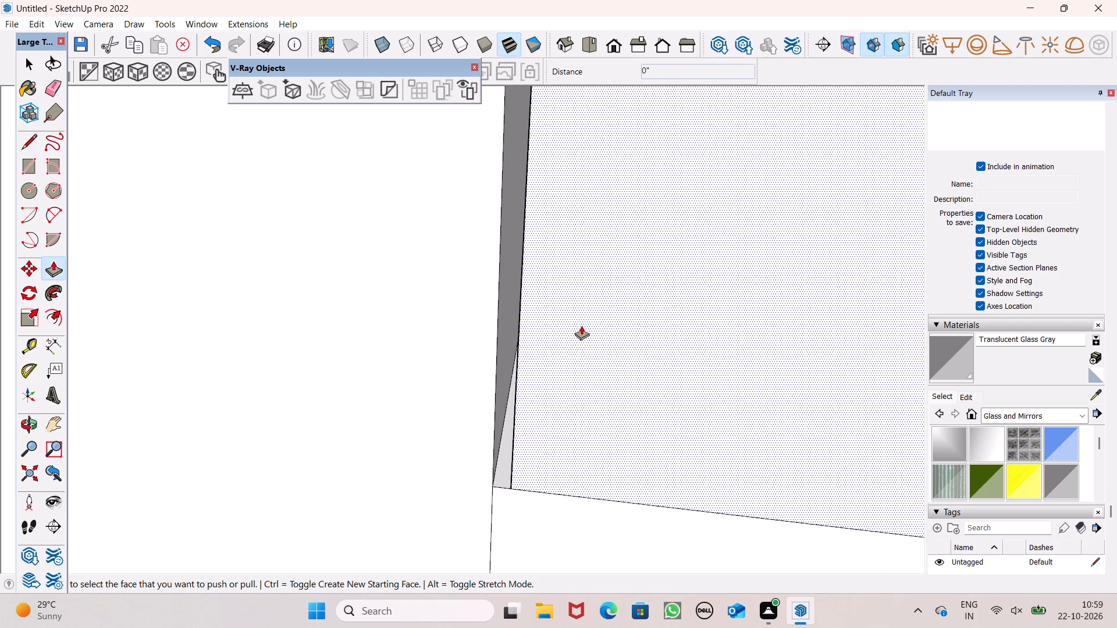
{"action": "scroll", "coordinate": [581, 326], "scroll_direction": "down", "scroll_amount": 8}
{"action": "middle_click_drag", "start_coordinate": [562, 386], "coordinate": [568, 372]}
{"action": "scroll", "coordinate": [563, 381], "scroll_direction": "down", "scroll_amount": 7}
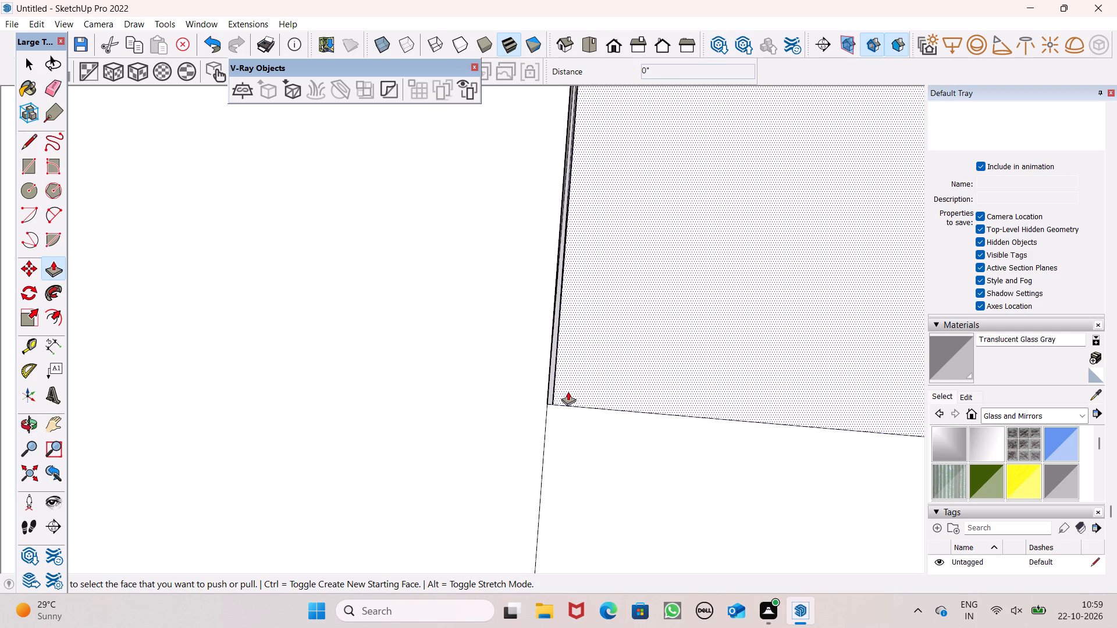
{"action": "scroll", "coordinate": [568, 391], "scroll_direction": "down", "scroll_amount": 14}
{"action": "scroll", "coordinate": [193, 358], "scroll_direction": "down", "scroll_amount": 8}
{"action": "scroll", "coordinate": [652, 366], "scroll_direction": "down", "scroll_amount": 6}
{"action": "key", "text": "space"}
Examine the lower end of the narrow vertical joint where it meets the horizontal edge at the wall panel's corner.
{"action": "scroll", "coordinate": [564, 334], "scroll_direction": "up", "scroll_amount": 7}
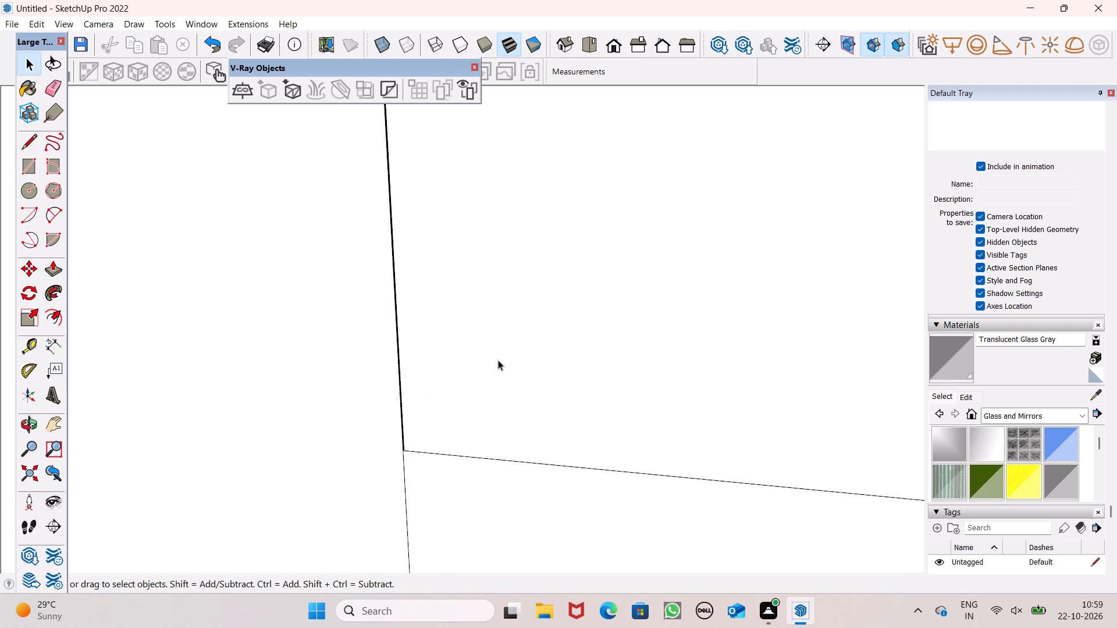
{"action": "scroll", "coordinate": [508, 355], "scroll_direction": "down", "scroll_amount": 2}
{"action": "middle_click_drag", "start_coordinate": [497, 386], "coordinate": [539, 326]}
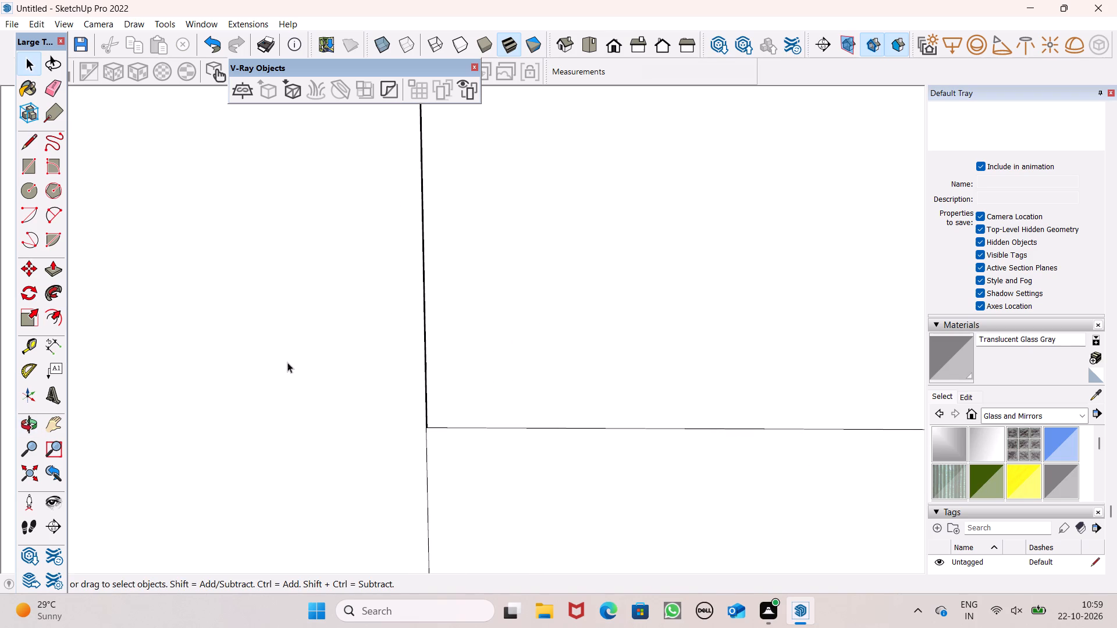
{"action": "scroll", "coordinate": [333, 377], "scroll_direction": "up", "scroll_amount": 6}
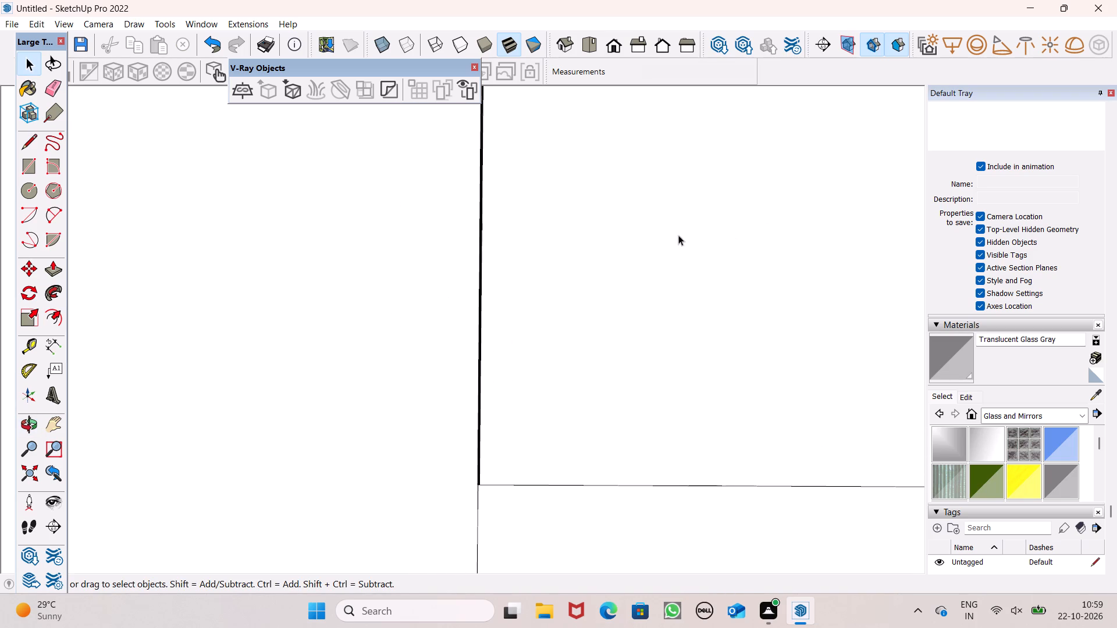
{"action": "scroll", "coordinate": [542, 225], "scroll_direction": "up", "scroll_amount": 5}
{"action": "scroll", "coordinate": [521, 215], "scroll_direction": "down", "scroll_amount": 3}
{"action": "scroll", "coordinate": [412, 505], "scroll_direction": "up", "scroll_amount": 6}
{"action": "scroll", "coordinate": [493, 570], "scroll_direction": "up", "scroll_amount": 7}
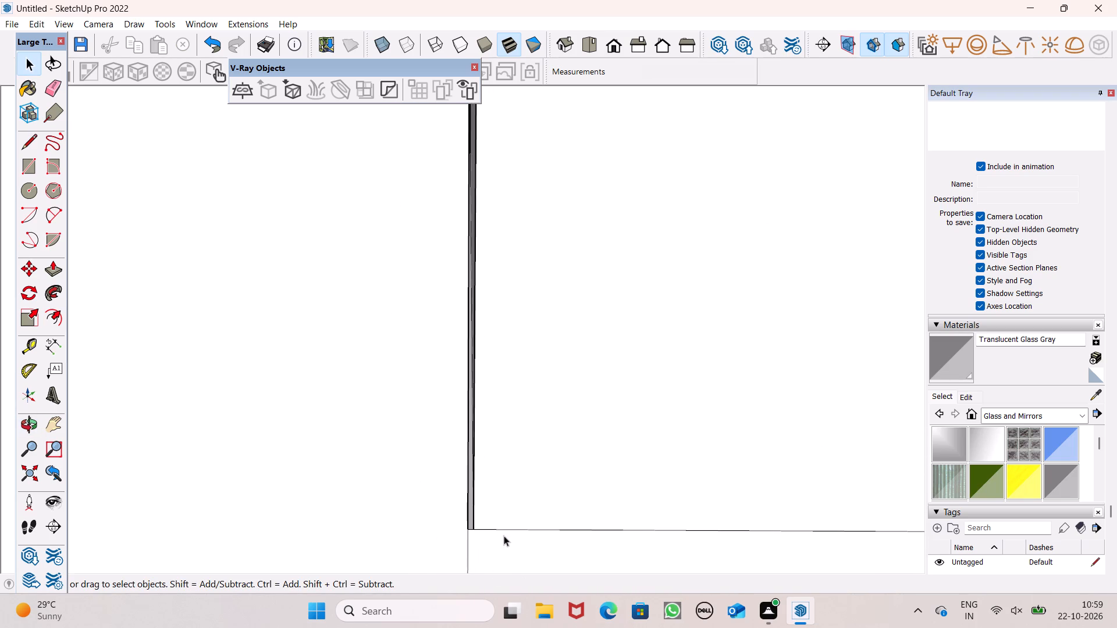
{"action": "scroll", "coordinate": [489, 497], "scroll_direction": "up", "scroll_amount": 7}
{"action": "scroll", "coordinate": [456, 456], "scroll_direction": "up", "scroll_amount": 6}
{"action": "scroll", "coordinate": [458, 340], "scroll_direction": "up", "scroll_amount": 4}
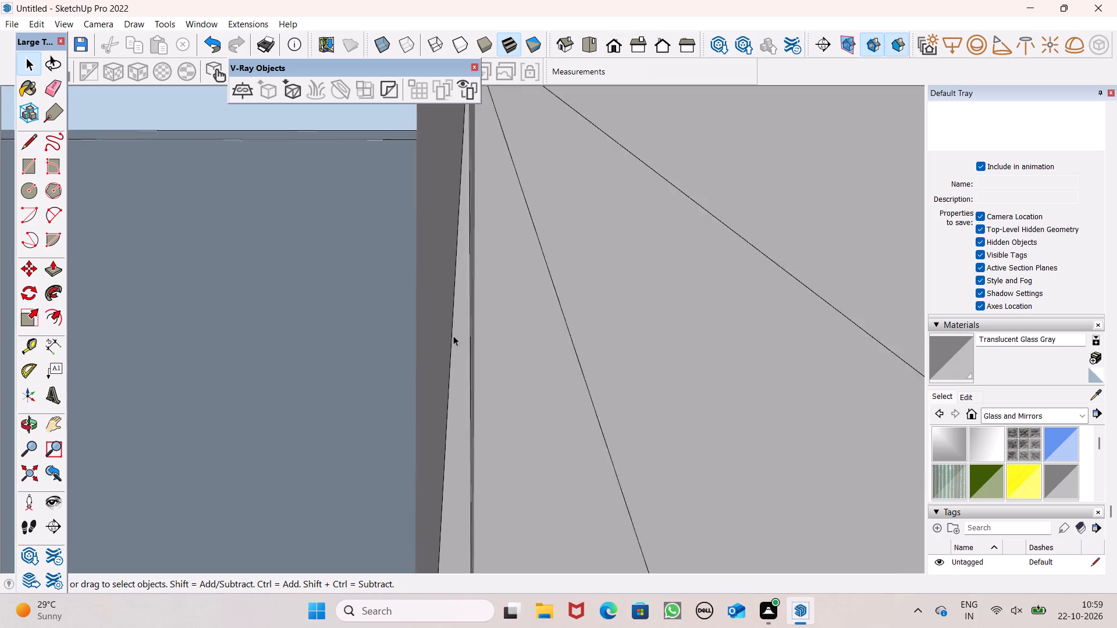
{"action": "scroll", "coordinate": [453, 336], "scroll_direction": "up", "scroll_amount": 2}
{"action": "scroll", "coordinate": [447, 325], "scroll_direction": "down", "scroll_amount": 6}
{"action": "scroll", "coordinate": [492, 295], "scroll_direction": "down", "scroll_amount": 12}
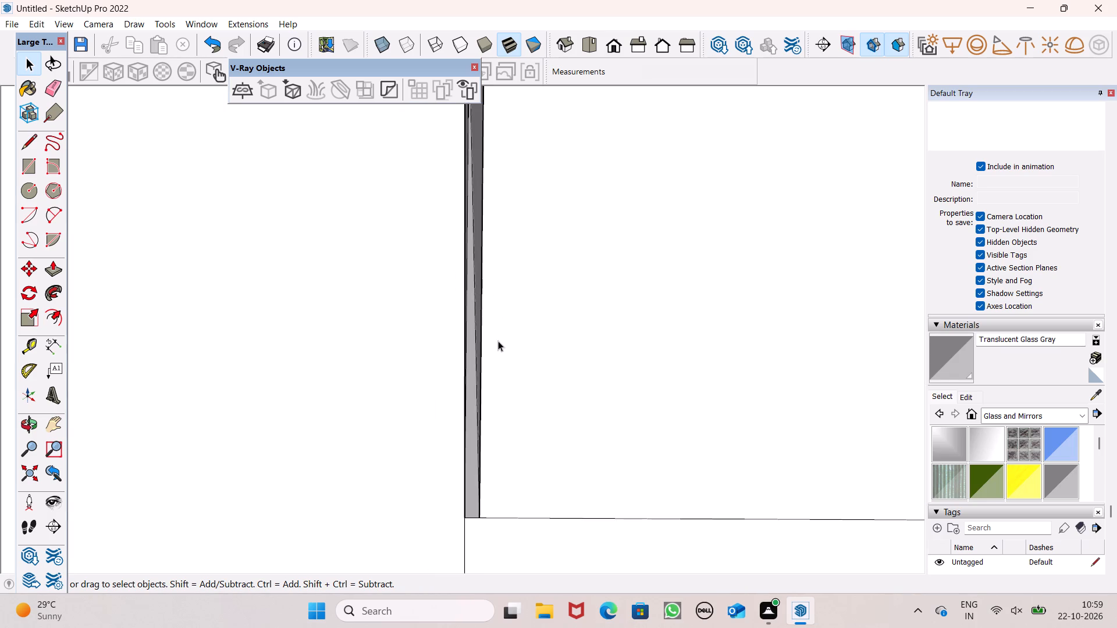
{"action": "scroll", "coordinate": [497, 363], "scroll_direction": "down", "scroll_amount": 6}
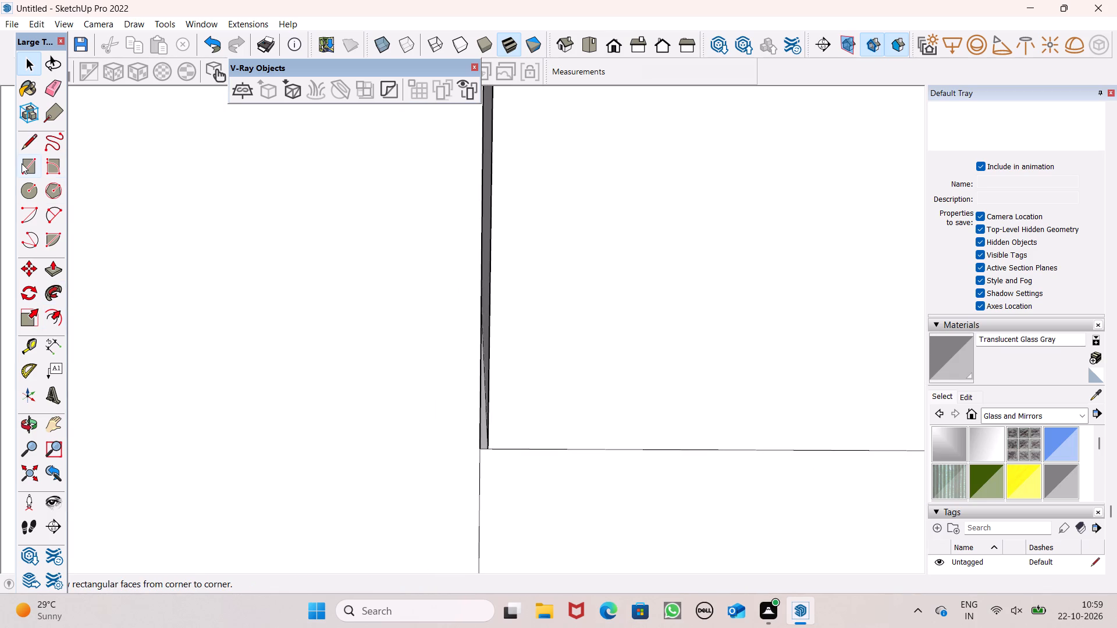
Draw a short line about 1/8" long down the joint's edge just above its bottom corner.
{"action": "left_click", "coordinate": [27, 139]}
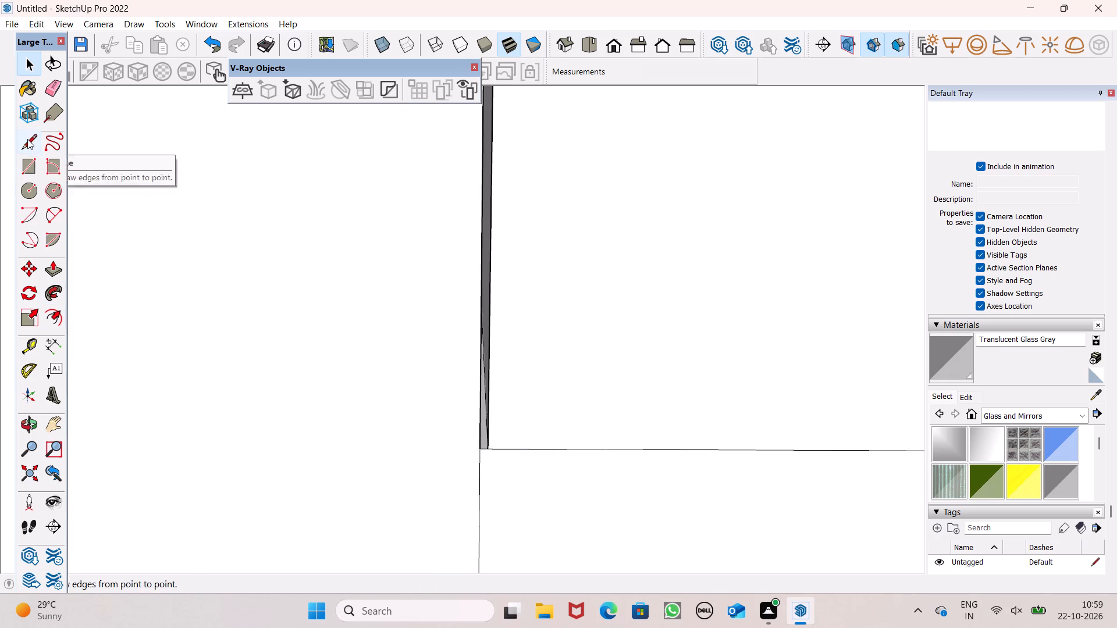
{"action": "scroll", "coordinate": [501, 437], "scroll_direction": "up", "scroll_amount": 5}
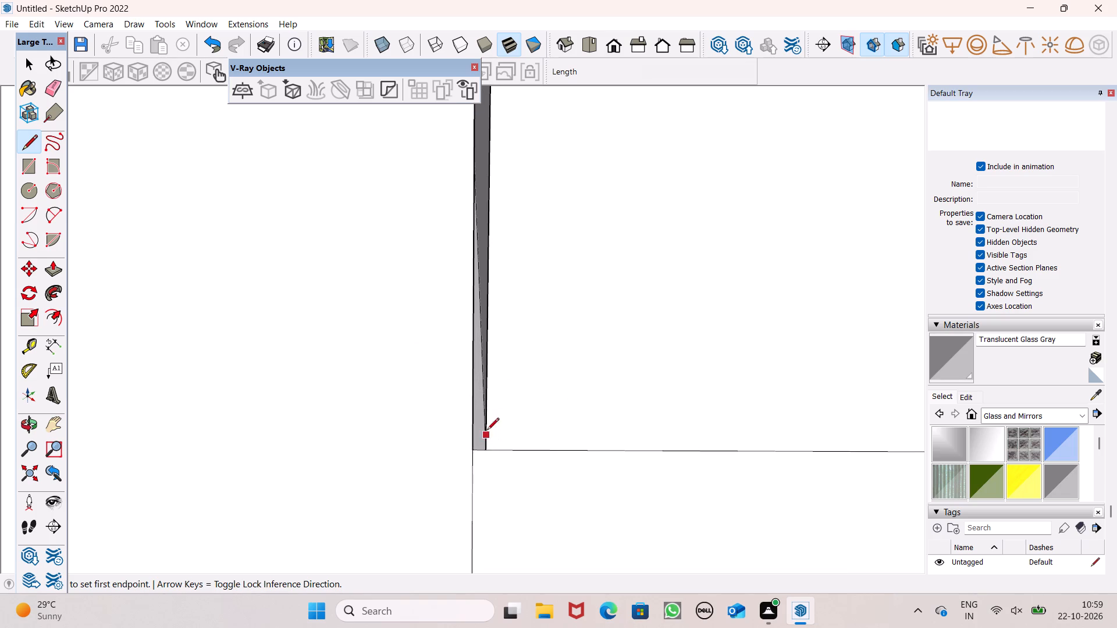
{"action": "scroll", "coordinate": [489, 421], "scroll_direction": "up", "scroll_amount": 5}
{"action": "left_click", "coordinate": [486, 405]}
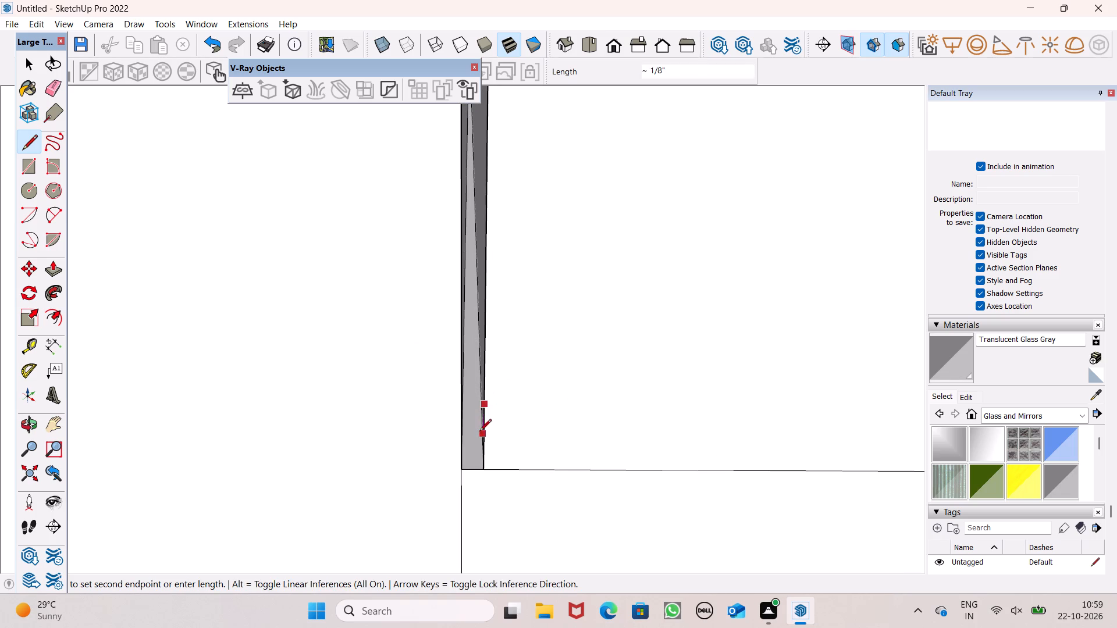
{"action": "left_click", "coordinate": [480, 434]}
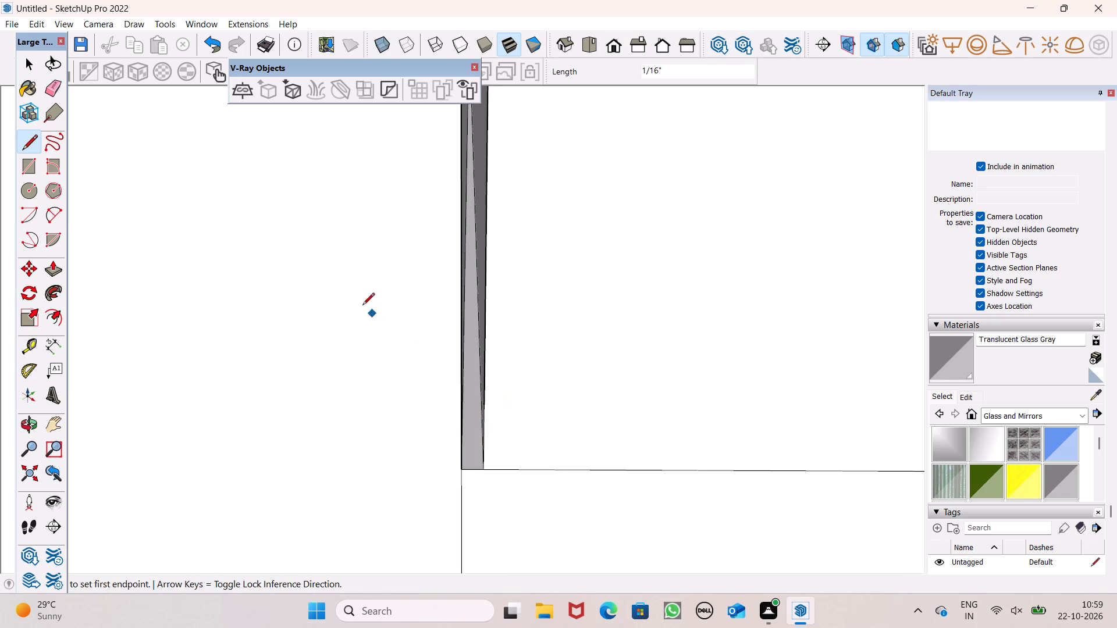
Draw a thin rectangle about 6 7/16" tall across the joint's gap, starting from its bottom corner.
{"action": "left_click", "coordinate": [29, 168]}
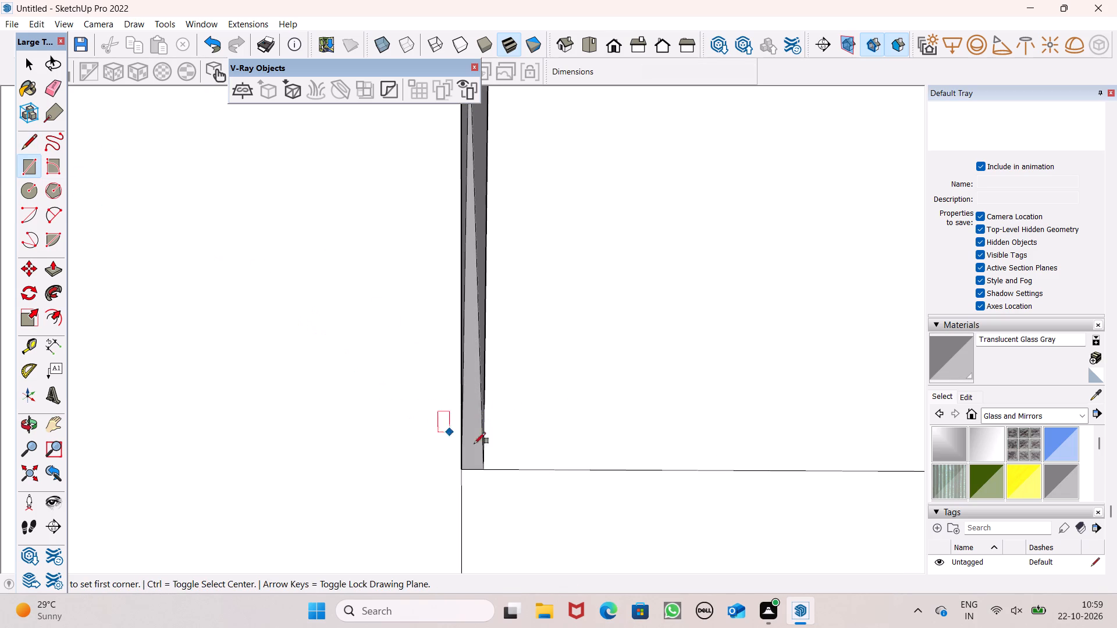
{"action": "left_click", "coordinate": [480, 470]}
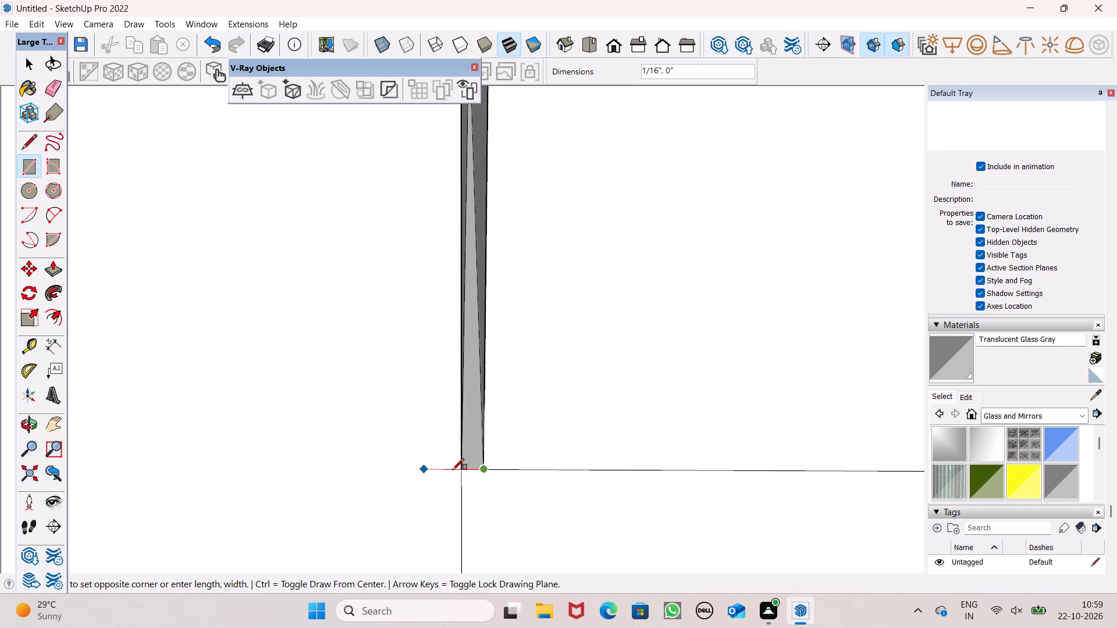
{"action": "left_click", "coordinate": [460, 470]}
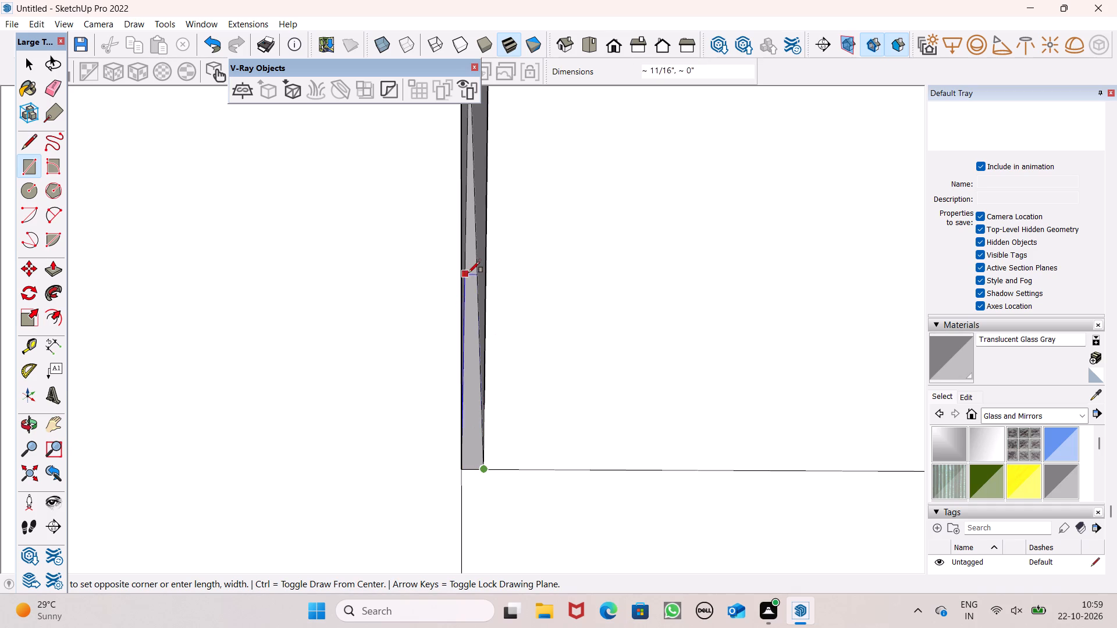
{"action": "scroll", "coordinate": [469, 269], "scroll_direction": "down", "scroll_amount": 12}
{"action": "scroll", "coordinate": [451, 382], "scroll_direction": "down", "scroll_amount": 6}
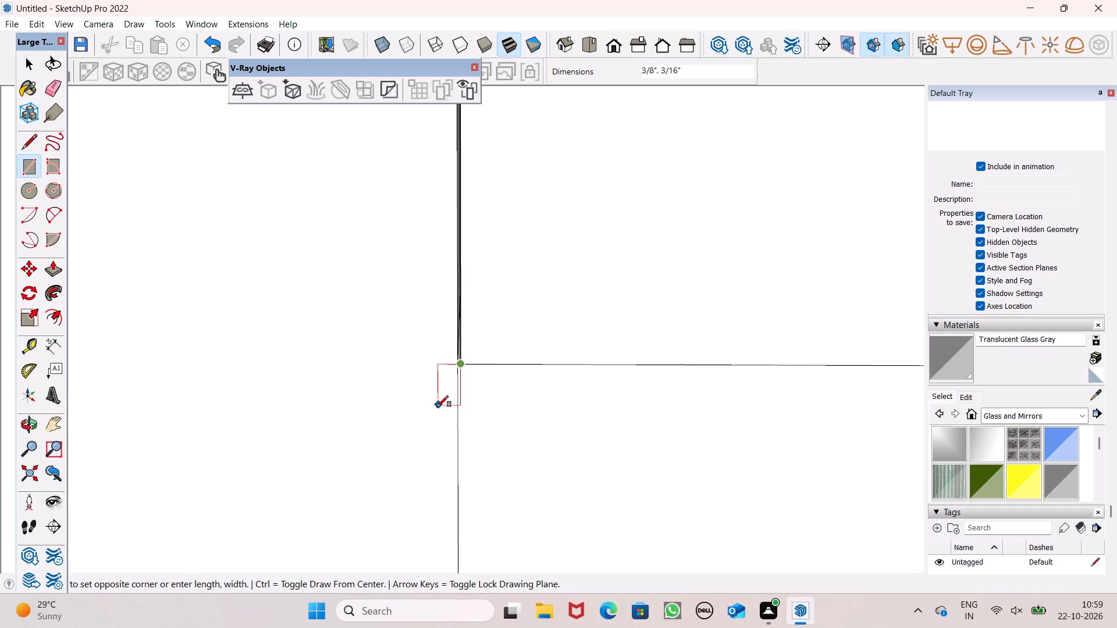
{"action": "scroll", "coordinate": [437, 408], "scroll_direction": "down", "scroll_amount": 12}
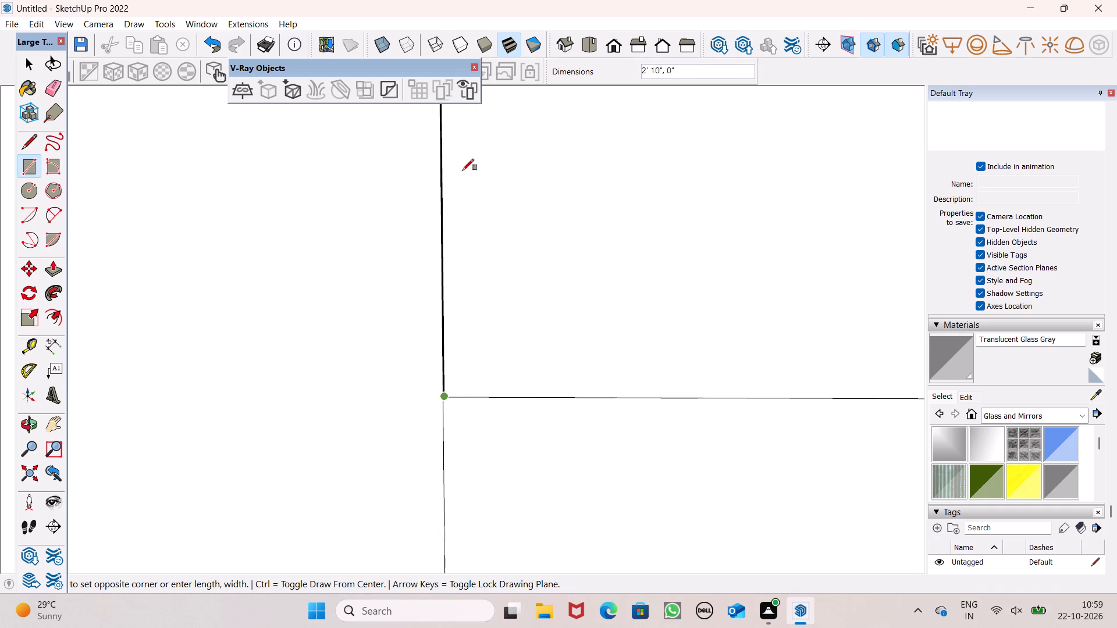
{"action": "scroll", "coordinate": [463, 169], "scroll_direction": "up", "scroll_amount": 13}
{"action": "scroll", "coordinate": [408, 114], "scroll_direction": "up", "scroll_amount": 1}
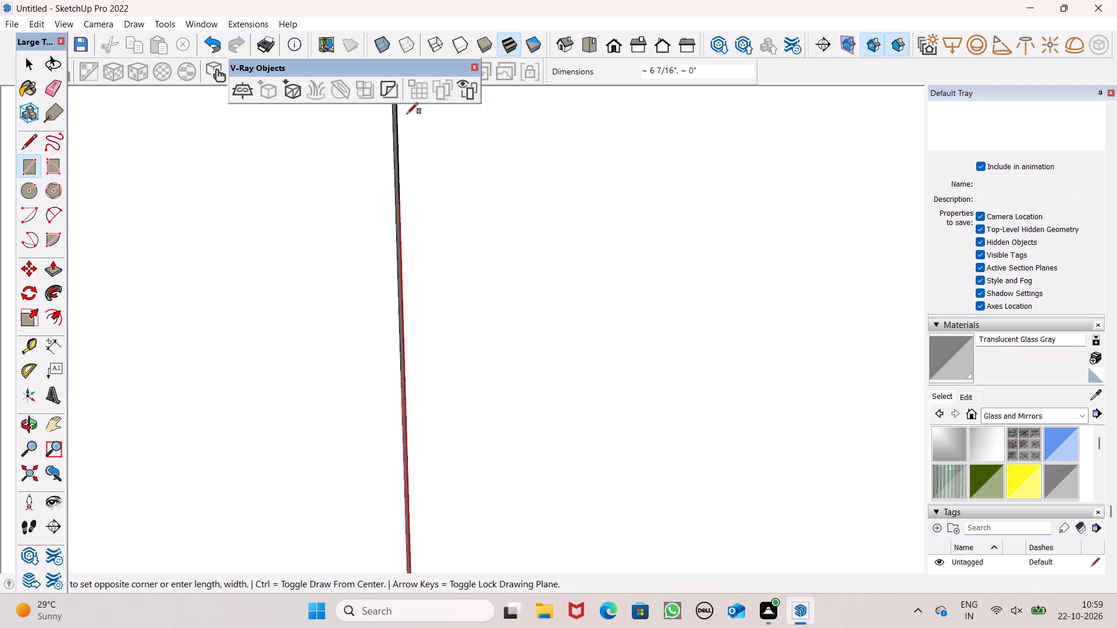
{"action": "scroll", "coordinate": [407, 114], "scroll_direction": "up", "scroll_amount": 7}
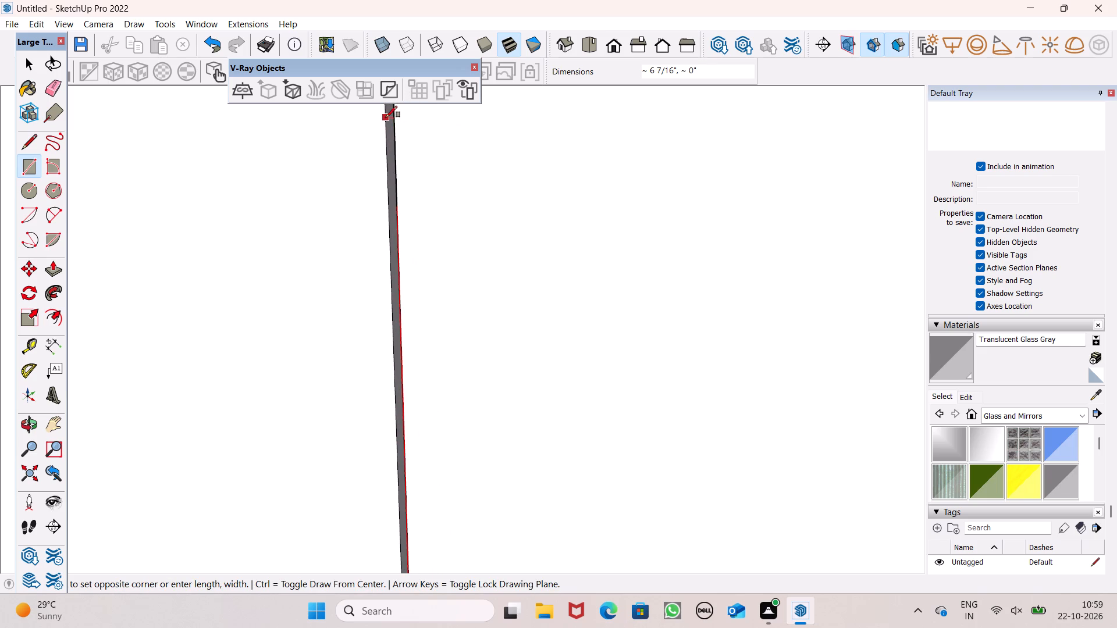
{"action": "left_click", "coordinate": [382, 117]}
Draw a second thin rectangle about 1 11/16" tall over the gap, starting at the first rectangle's upper end.
{"action": "scroll", "coordinate": [398, 406], "scroll_direction": "down", "scroll_amount": 7}
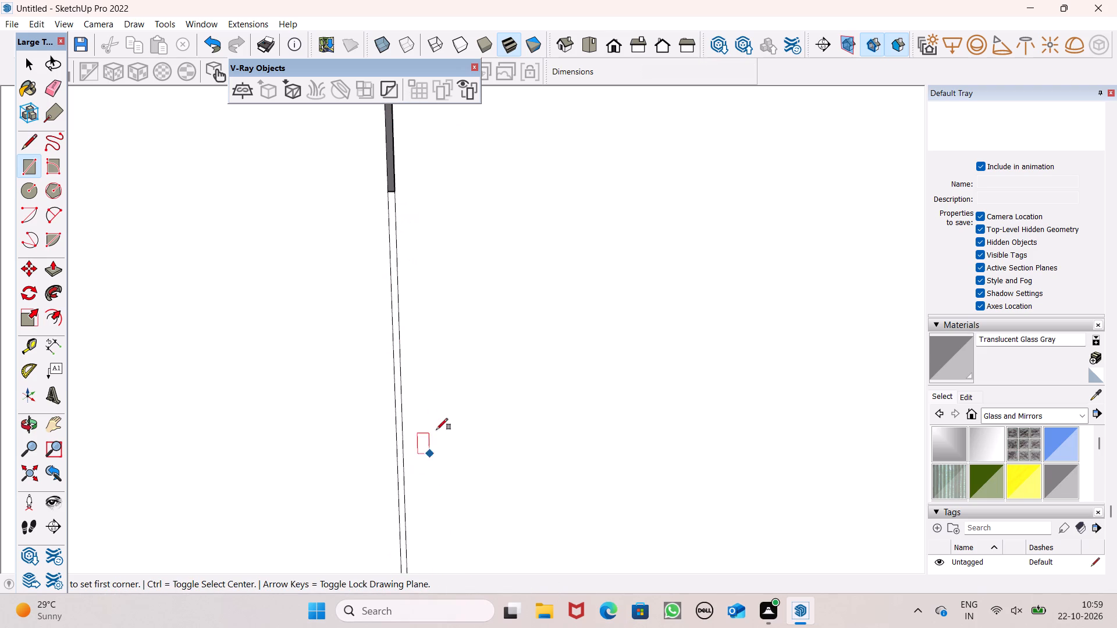
{"action": "scroll", "coordinate": [486, 330], "scroll_direction": "down", "scroll_amount": 8}
{"action": "scroll", "coordinate": [463, 524], "scroll_direction": "down", "scroll_amount": 8}
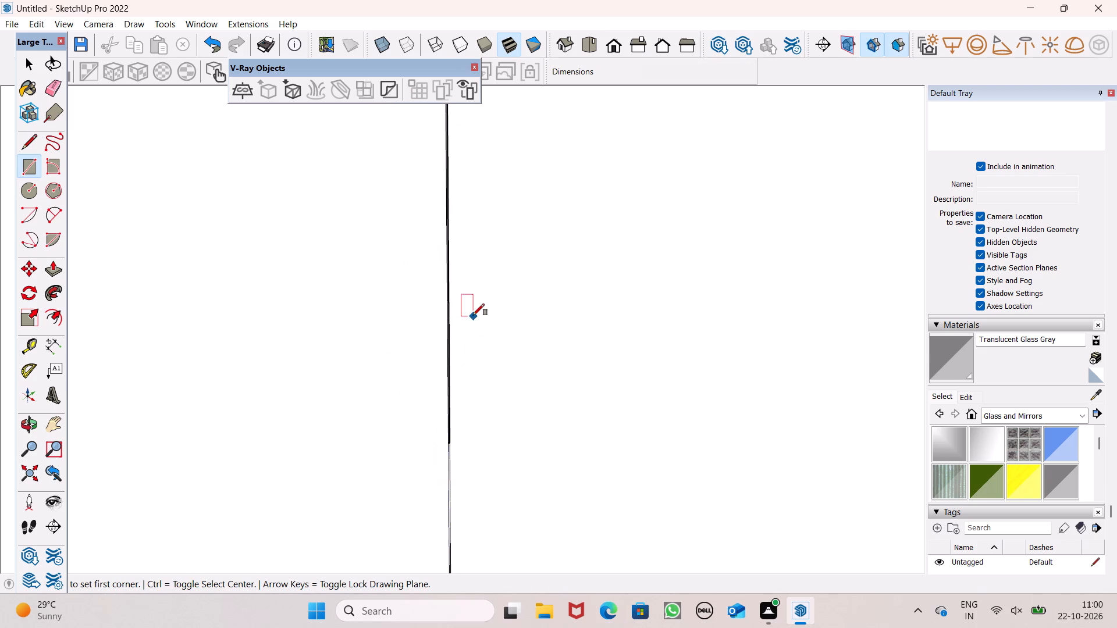
{"action": "scroll", "coordinate": [473, 314], "scroll_direction": "up", "scroll_amount": 6}
{"action": "scroll", "coordinate": [429, 562], "scroll_direction": "up", "scroll_amount": 13}
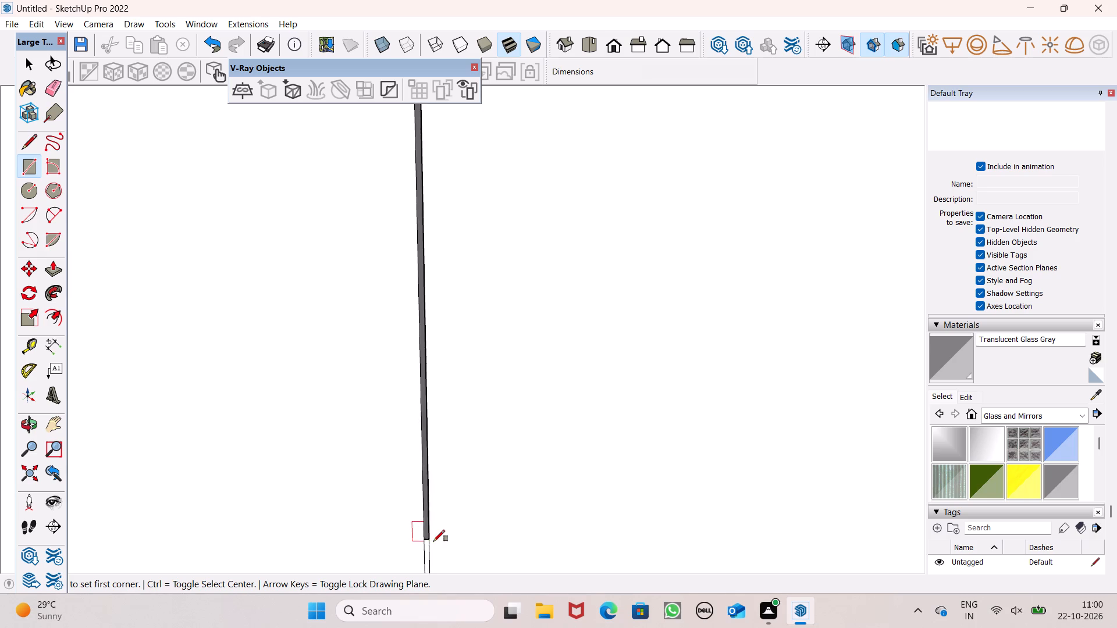
{"action": "scroll", "coordinate": [433, 541], "scroll_direction": "up", "scroll_amount": 9}
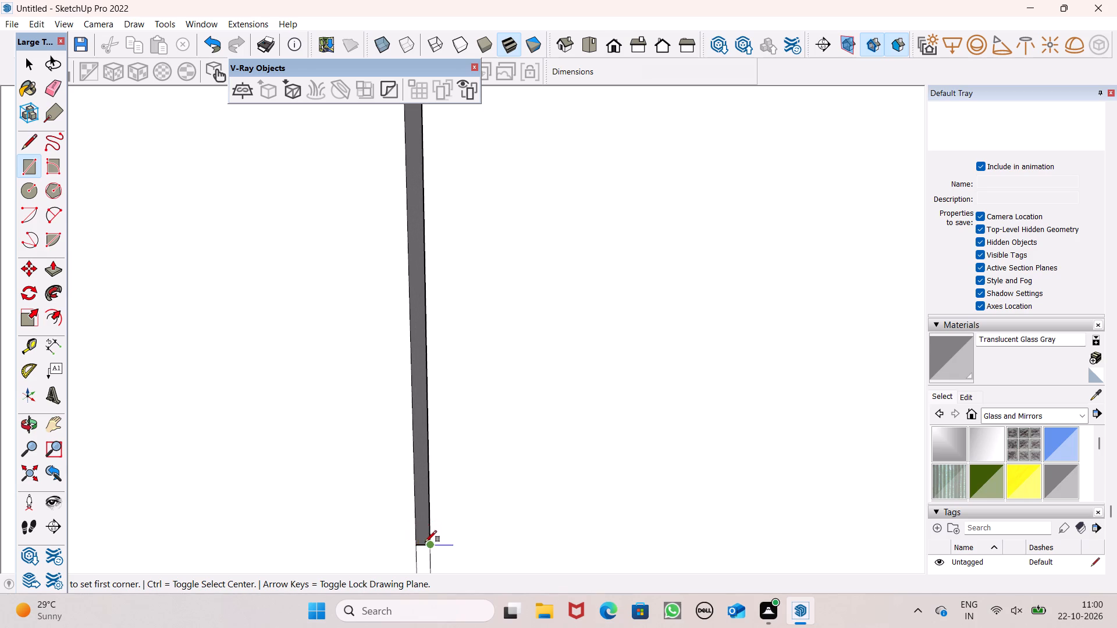
{"action": "left_click", "coordinate": [425, 542]}
{"action": "left_click_drag", "start_coordinate": [413, 548], "coordinate": [418, 520]}
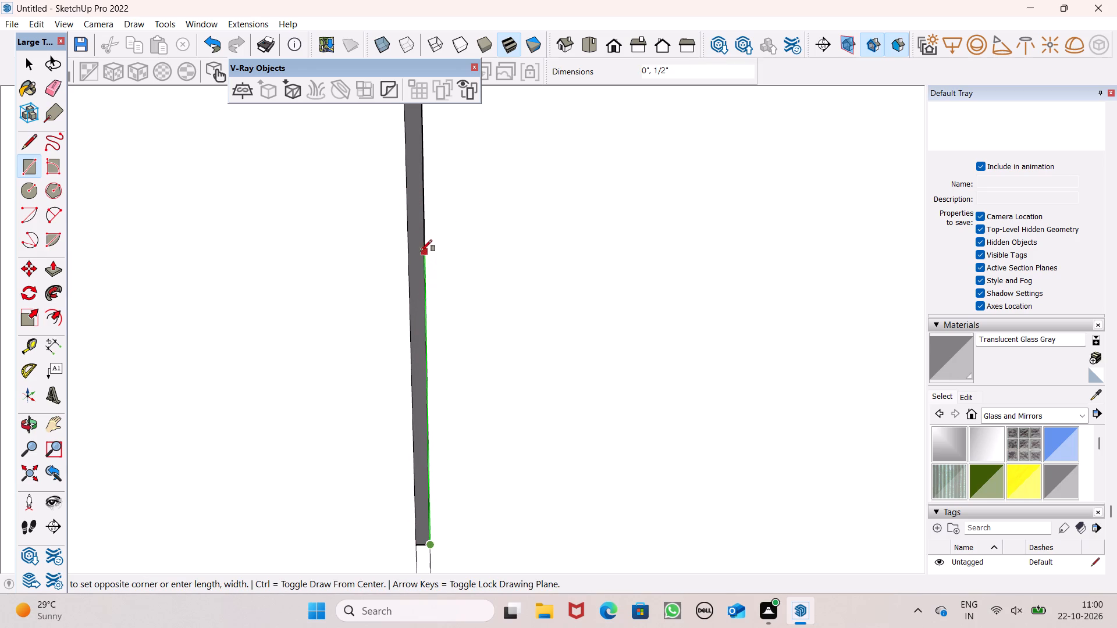
{"action": "scroll", "coordinate": [389, 306], "scroll_direction": "down", "scroll_amount": 8}
{"action": "scroll", "coordinate": [365, 377], "scroll_direction": "down", "scroll_amount": 7}
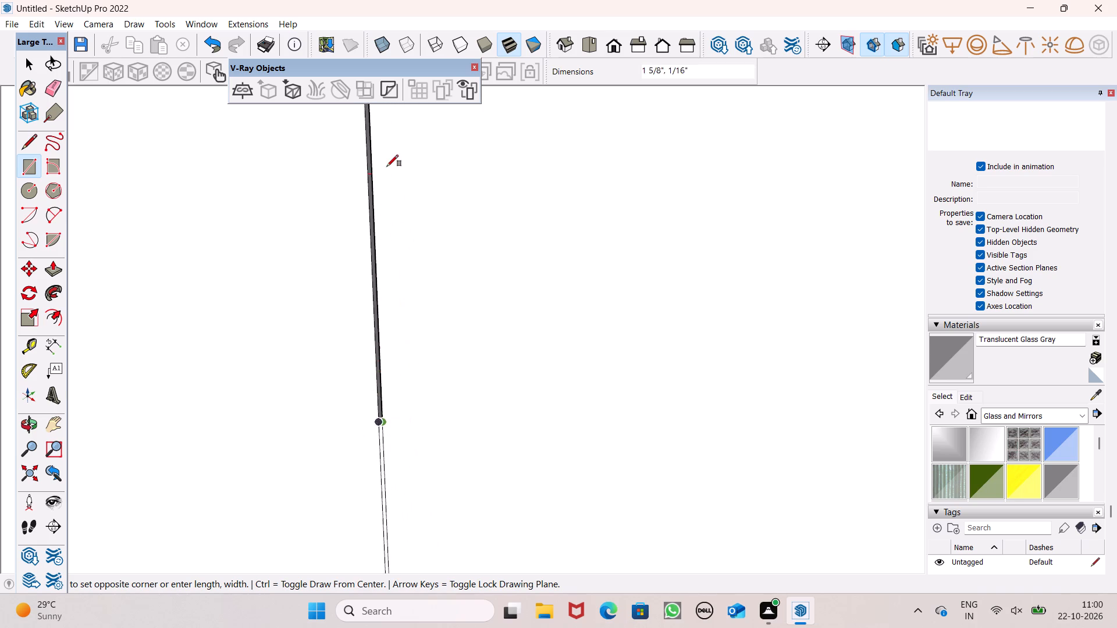
{"action": "scroll", "coordinate": [392, 158], "scroll_direction": "up", "scroll_amount": 13}
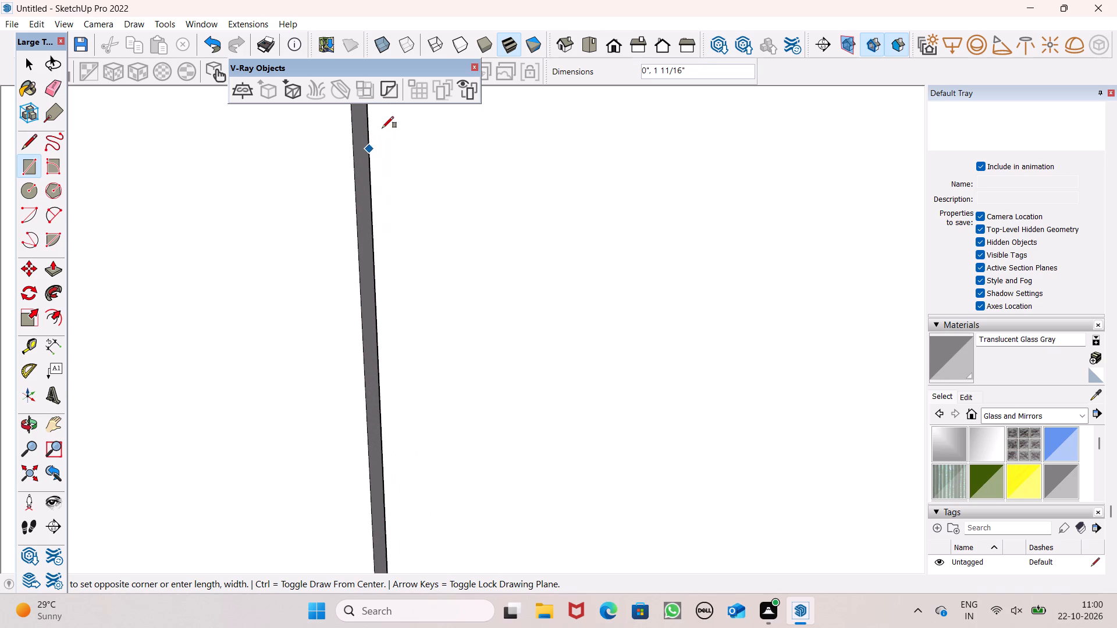
{"action": "left_click", "coordinate": [353, 135]}
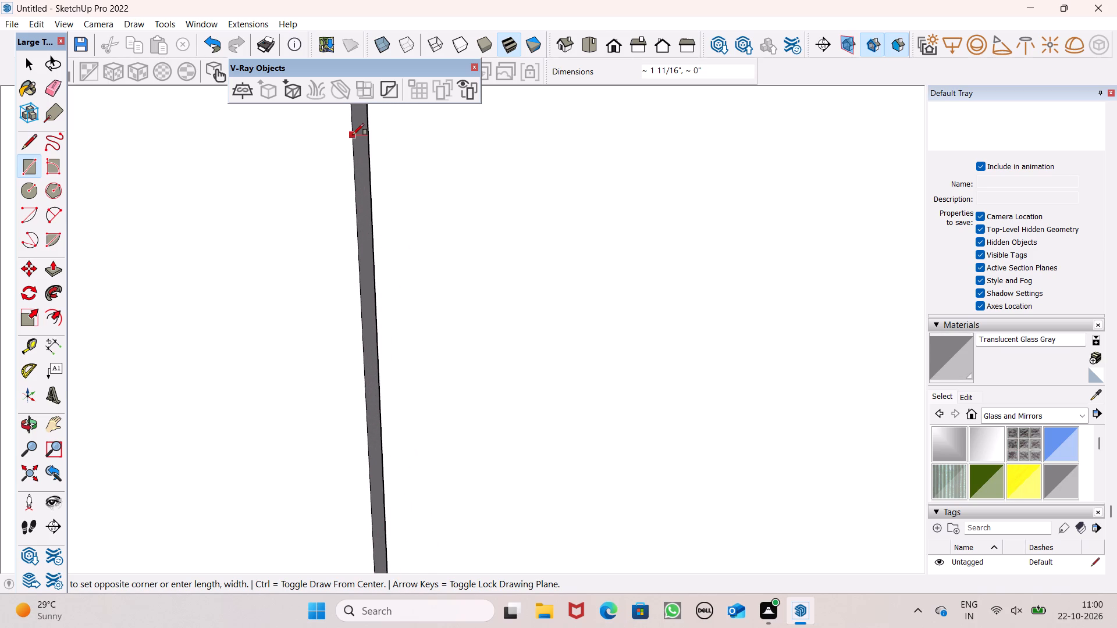
Draw a third thin rectangle about 2' 10 7/16" tall over the gap, starting at the second rectangle's upper end.
{"action": "scroll", "coordinate": [545, 163], "scroll_direction": "down", "scroll_amount": 13}
{"action": "scroll", "coordinate": [503, 247], "scroll_direction": "down", "scroll_amount": 7}
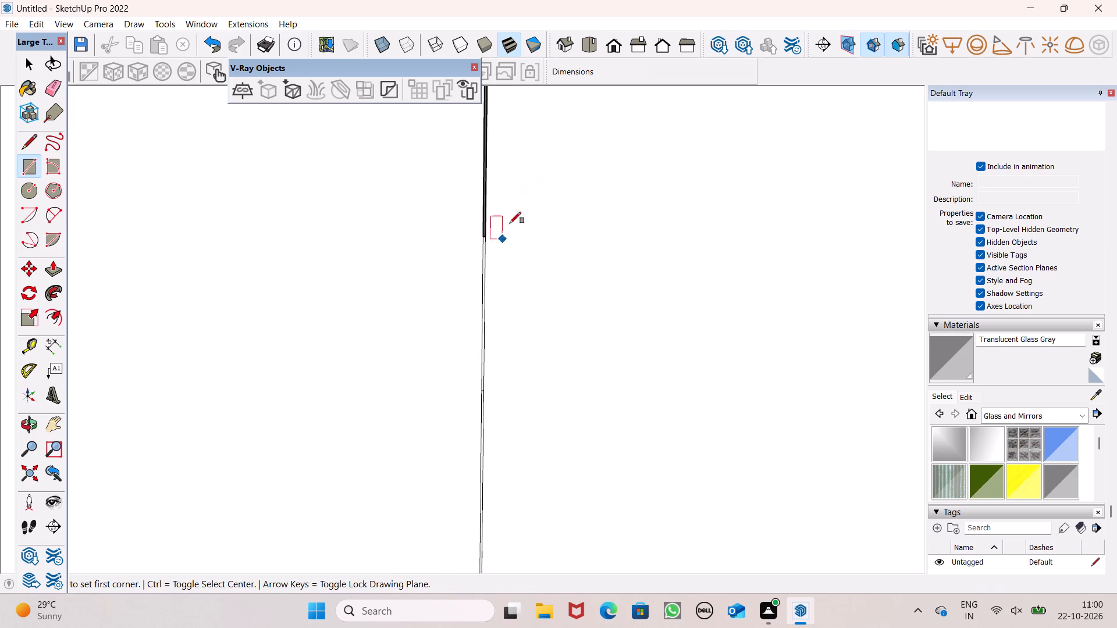
{"action": "scroll", "coordinate": [515, 175], "scroll_direction": "up", "scroll_amount": 1}
{"action": "scroll", "coordinate": [423, 425], "scroll_direction": "down", "scroll_amount": 7}
{"action": "scroll", "coordinate": [436, 277], "scroll_direction": "up", "scroll_amount": 7}
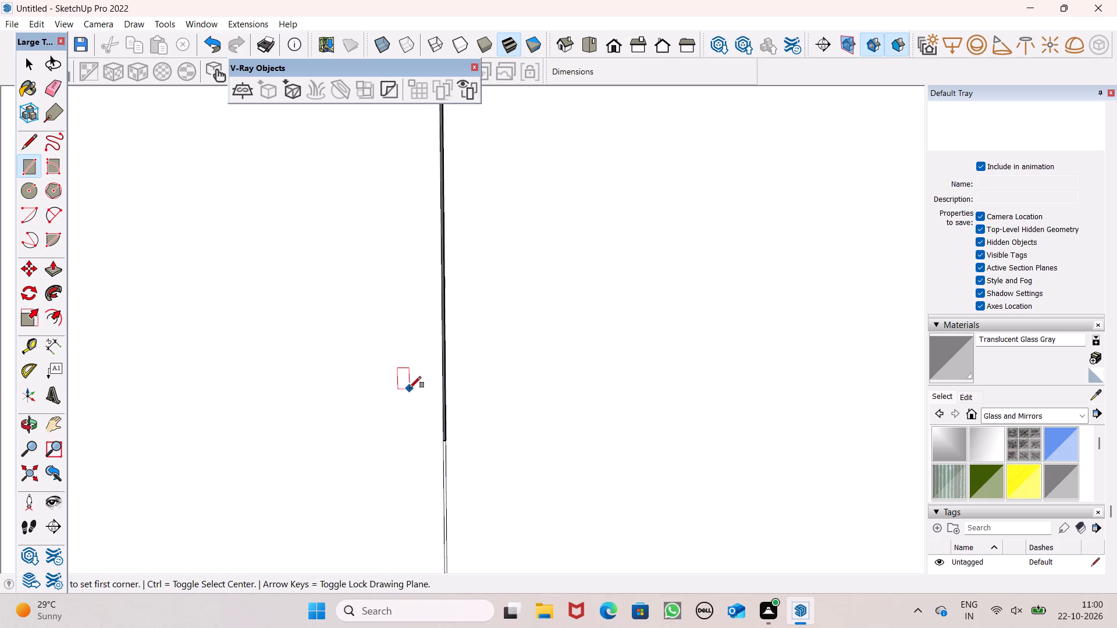
{"action": "scroll", "coordinate": [409, 388], "scroll_direction": "up", "scroll_amount": 7}
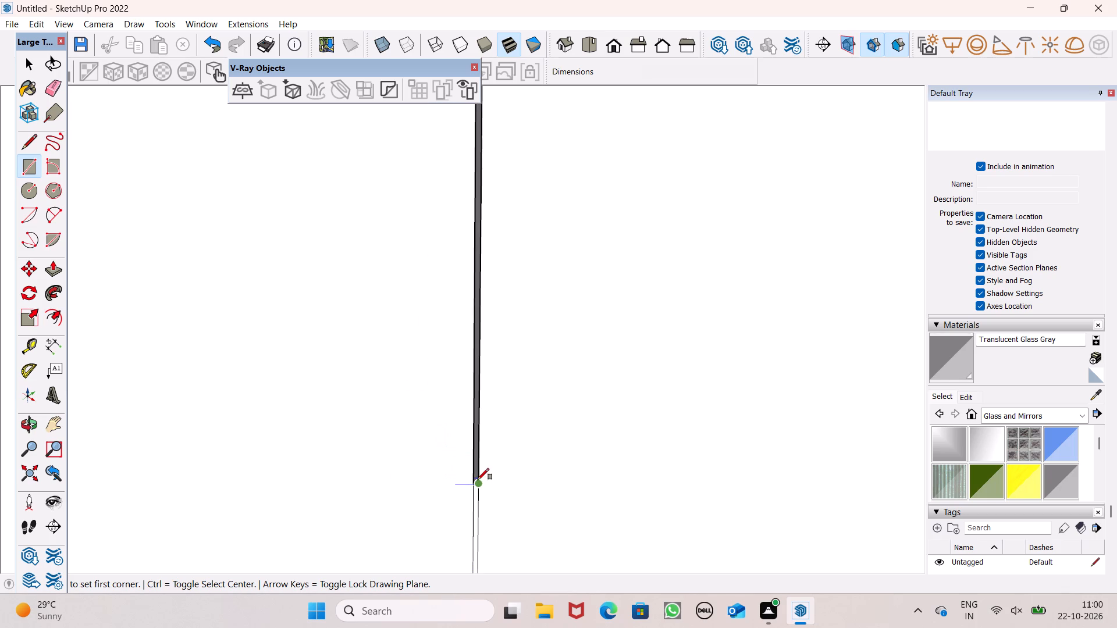
{"action": "scroll", "coordinate": [468, 479], "scroll_direction": "up", "scroll_amount": 7}
{"action": "left_click", "coordinate": [488, 484]}
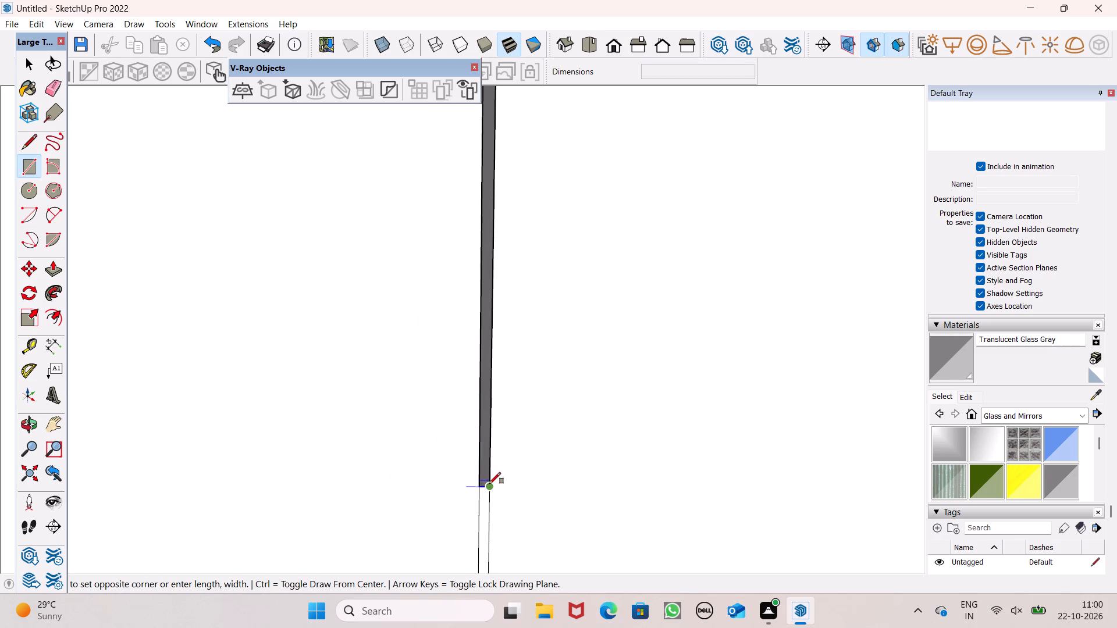
{"action": "left_click", "coordinate": [474, 486]}
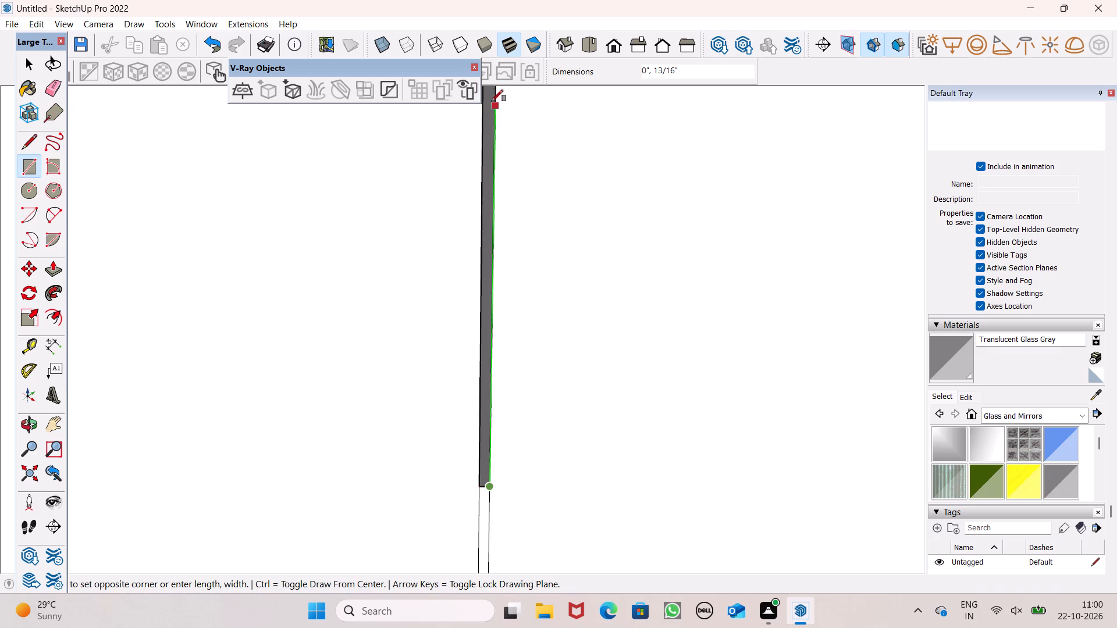
{"action": "scroll", "coordinate": [480, 141], "scroll_direction": "down", "scroll_amount": 7}
{"action": "scroll", "coordinate": [485, 263], "scroll_direction": "down", "scroll_amount": 14}
{"action": "scroll", "coordinate": [468, 350], "scroll_direction": "down", "scroll_amount": 9}
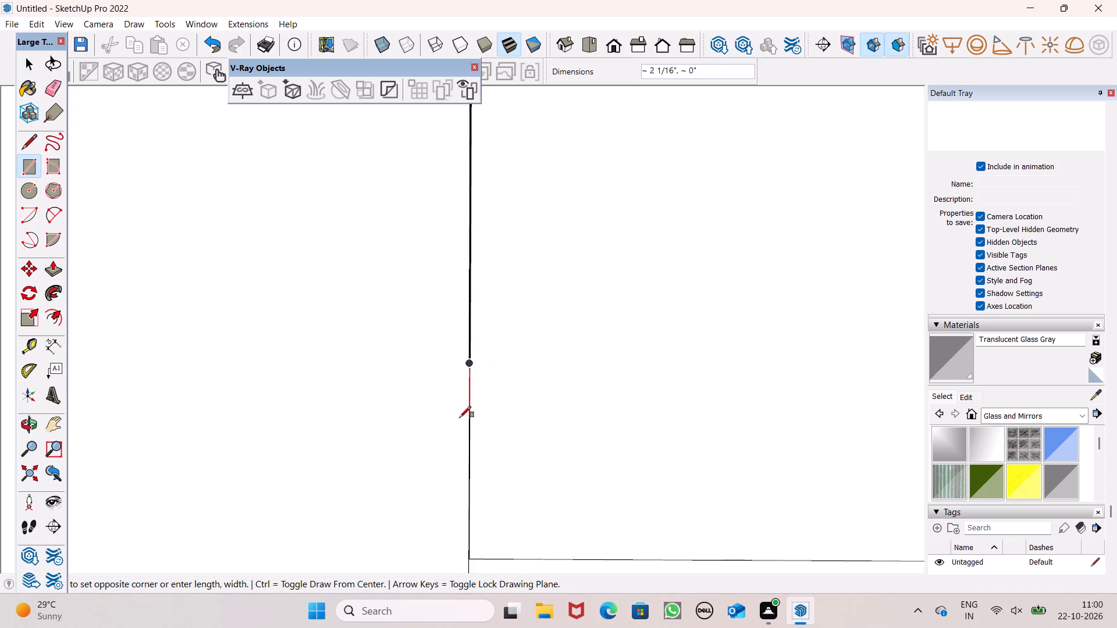
{"action": "scroll", "coordinate": [460, 418], "scroll_direction": "down", "scroll_amount": 20}
{"action": "scroll", "coordinate": [460, 418], "scroll_direction": "down", "scroll_amount": 4}
{"action": "scroll", "coordinate": [444, 353], "scroll_direction": "up", "scroll_amount": 3}
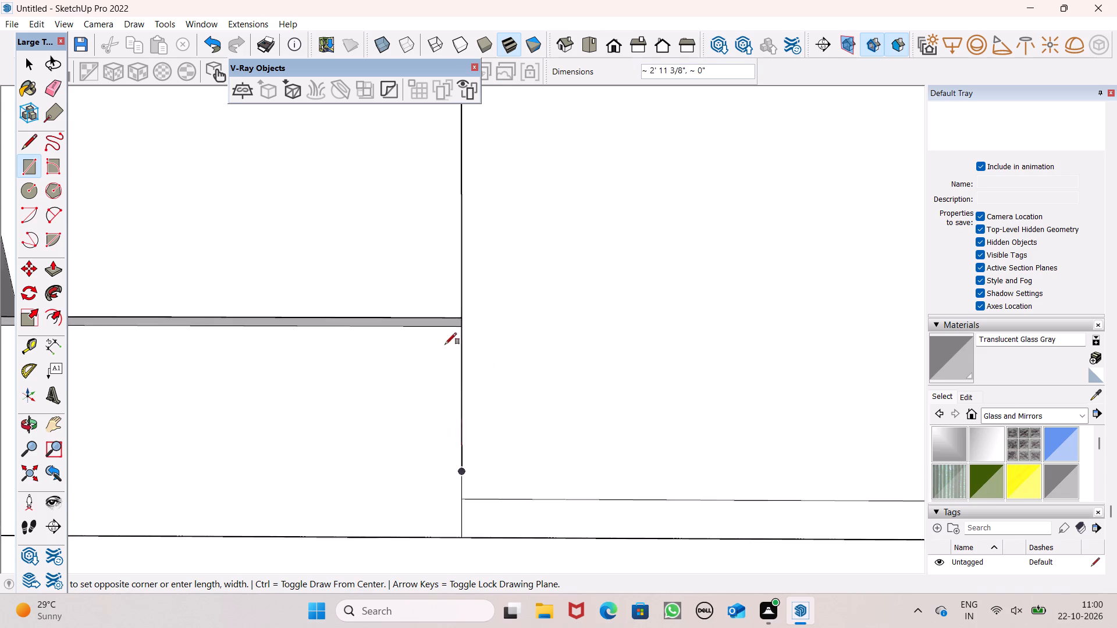
{"action": "scroll", "coordinate": [445, 344], "scroll_direction": "up", "scroll_amount": 5}
{"action": "scroll", "coordinate": [498, 332], "scroll_direction": "up", "scroll_amount": 7}
{"action": "scroll", "coordinate": [495, 270], "scroll_direction": "up", "scroll_amount": 1}
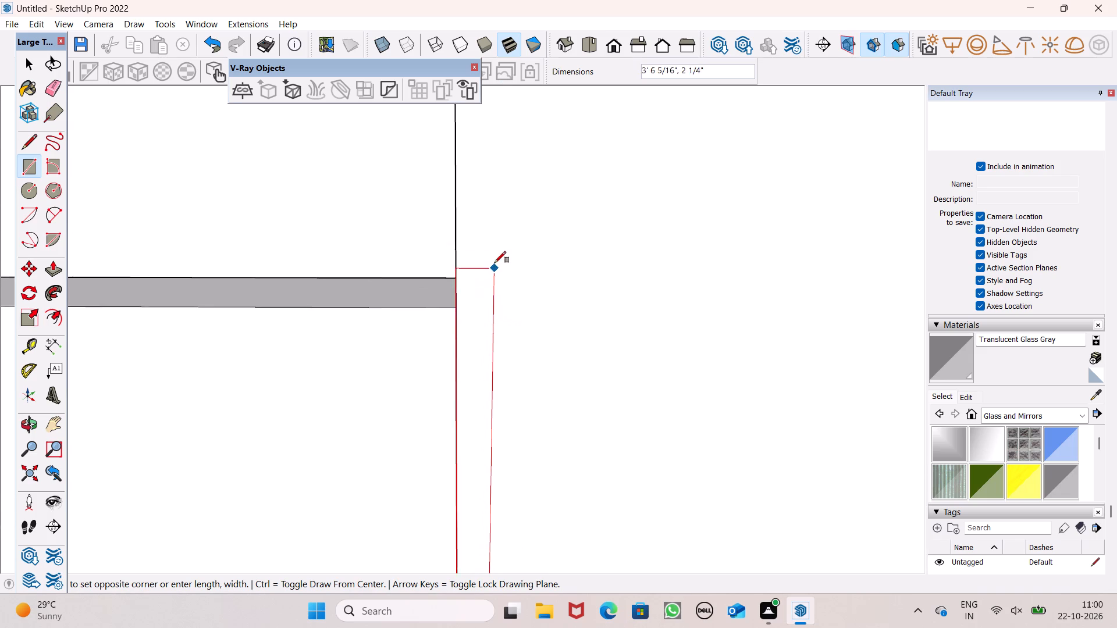
{"action": "scroll", "coordinate": [495, 263], "scroll_direction": "up", "scroll_amount": 12}
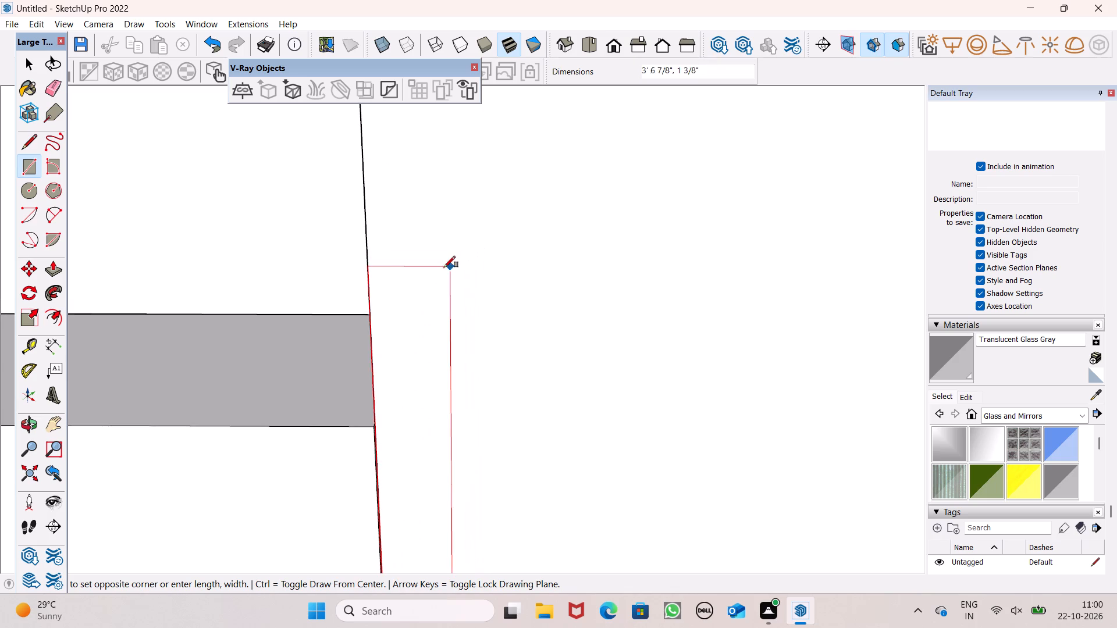
{"action": "scroll", "coordinate": [375, 429], "scroll_direction": "up", "scroll_amount": 2}
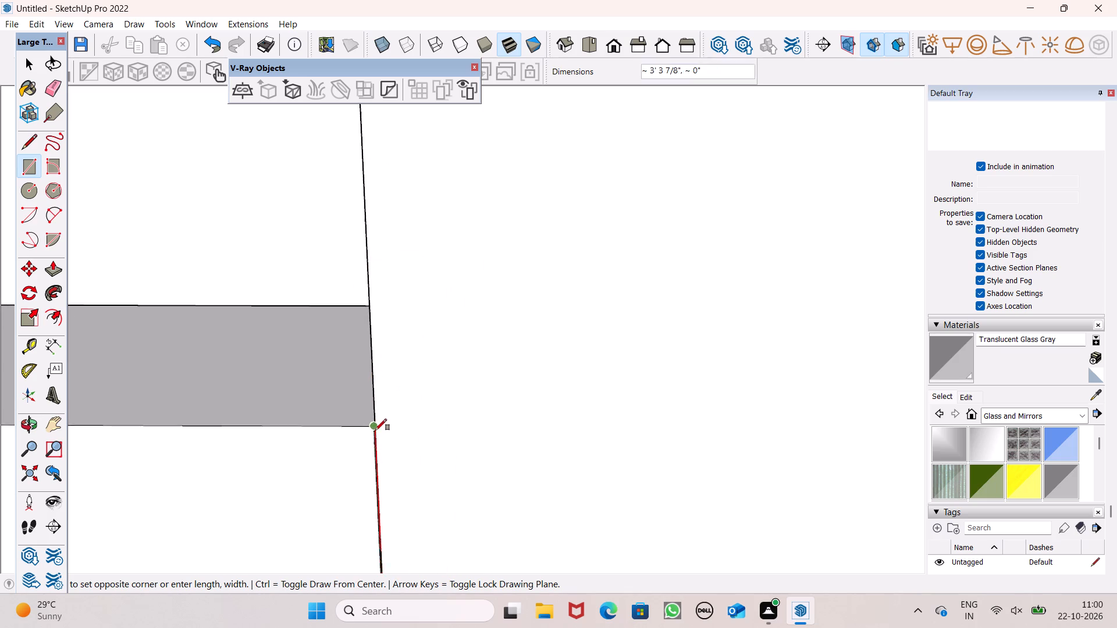
{"action": "scroll", "coordinate": [375, 430], "scroll_direction": "up", "scroll_amount": 11}
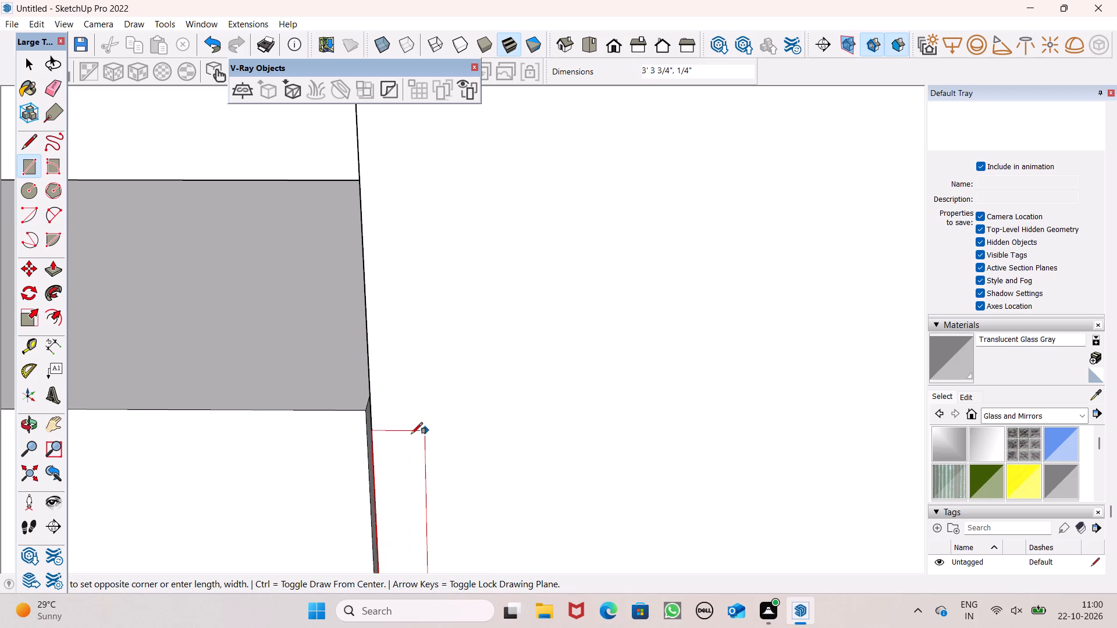
{"action": "scroll", "coordinate": [367, 423], "scroll_direction": "up", "scroll_amount": 8}
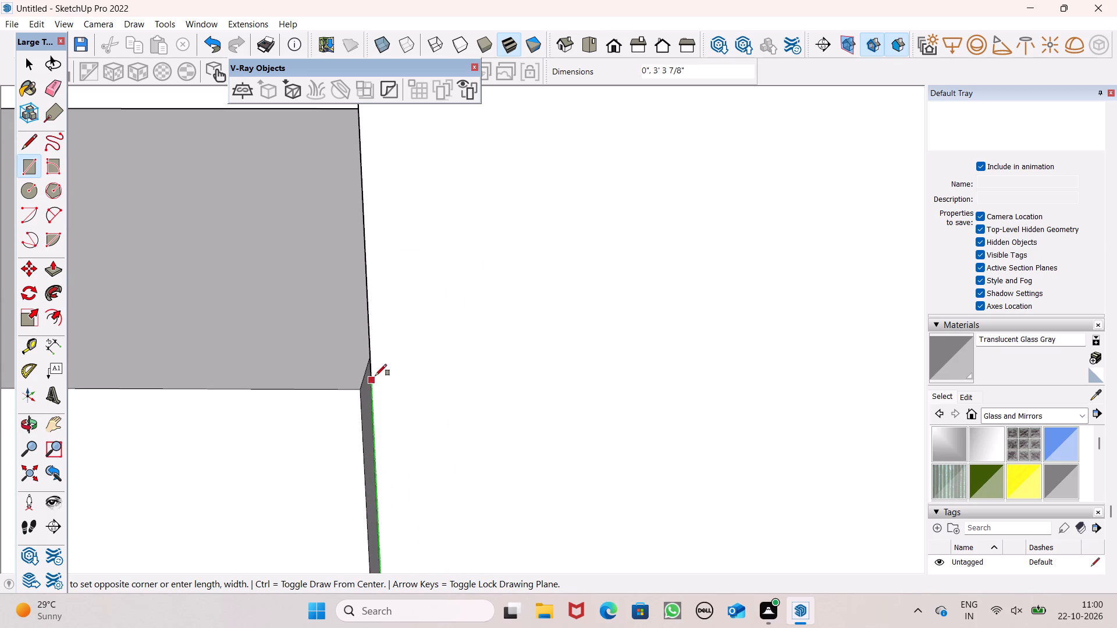
{"action": "scroll", "coordinate": [457, 293], "scroll_direction": "down", "scroll_amount": 13}
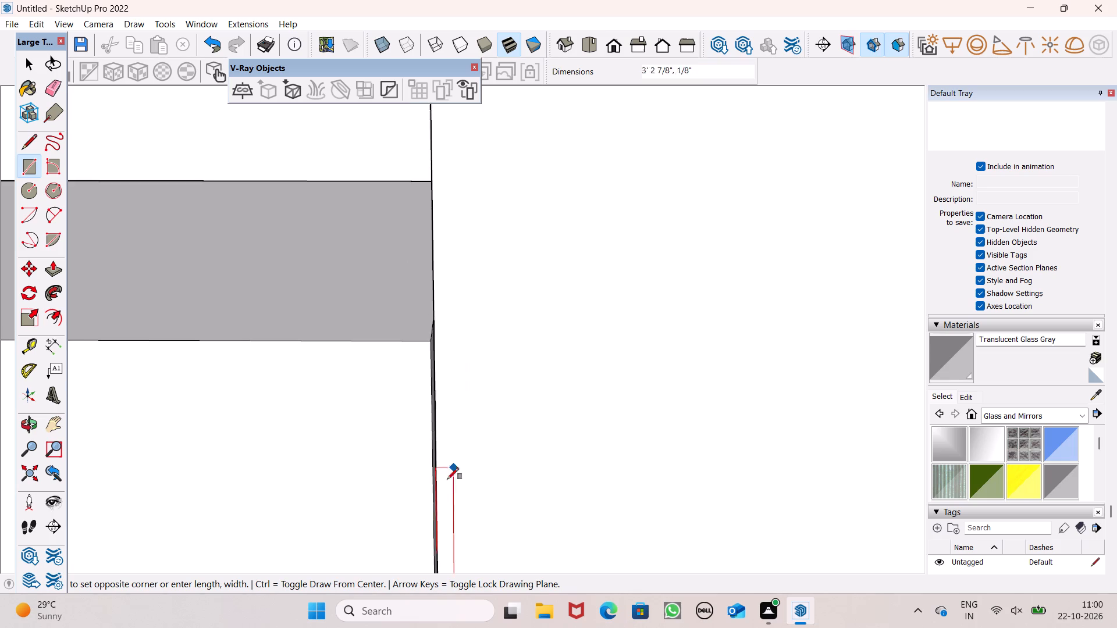
{"action": "scroll", "coordinate": [442, 511], "scroll_direction": "up", "scroll_amount": 15}
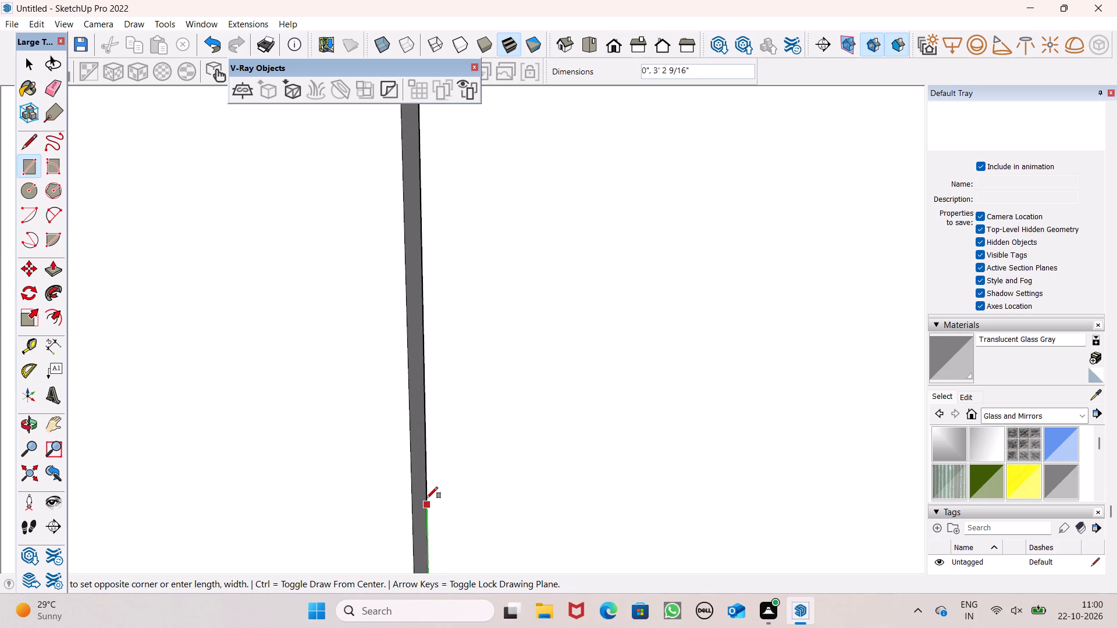
{"action": "scroll", "coordinate": [512, 335], "scroll_direction": "down", "scroll_amount": 15}
{"action": "scroll", "coordinate": [527, 327], "scroll_direction": "down", "scroll_amount": 13}
{"action": "middle_click_drag", "start_coordinate": [541, 425], "coordinate": [392, 251]}
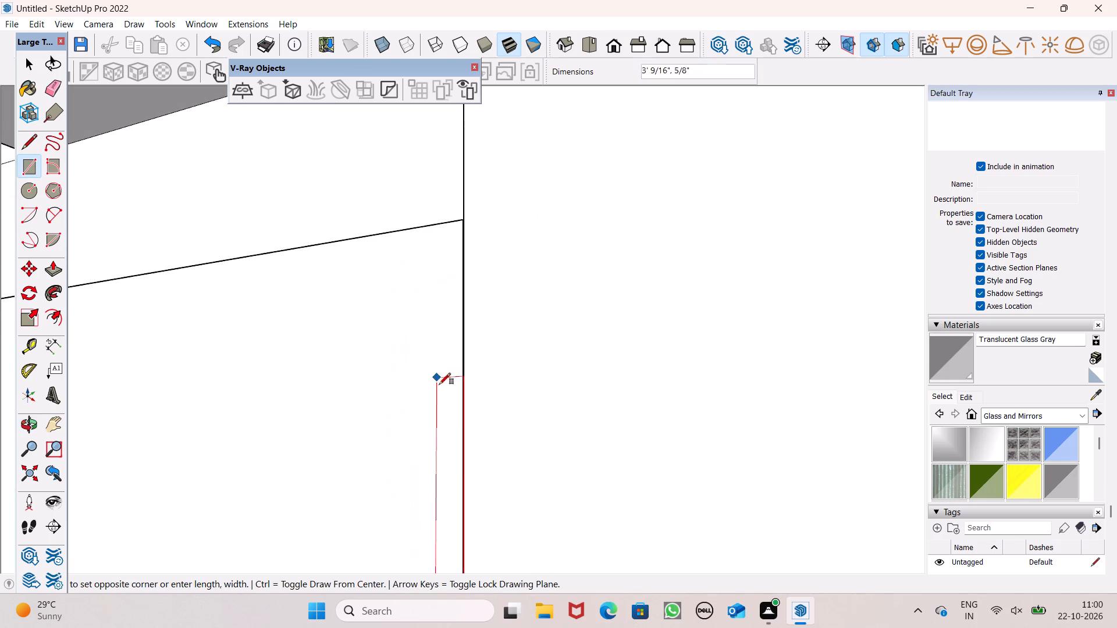
{"action": "scroll", "coordinate": [481, 454], "scroll_direction": "up", "scroll_amount": 7}
{"action": "scroll", "coordinate": [439, 488], "scroll_direction": "up", "scroll_amount": 8}
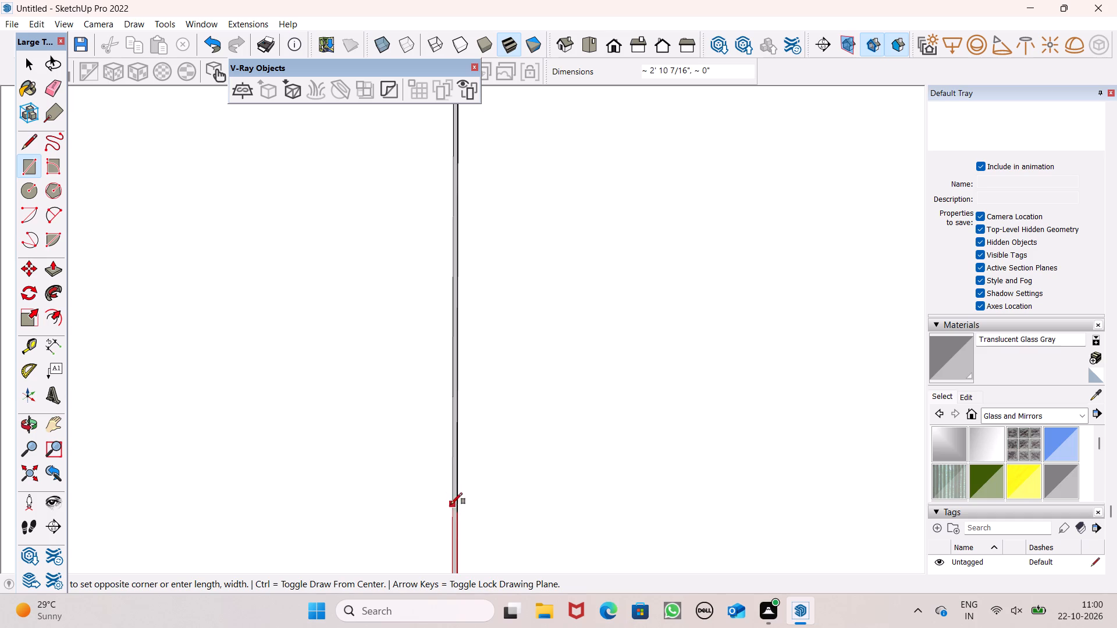
{"action": "scroll", "coordinate": [451, 504], "scroll_direction": "up", "scroll_amount": 8}
{"action": "middle_click_drag", "start_coordinate": [474, 495], "coordinate": [648, 478]}
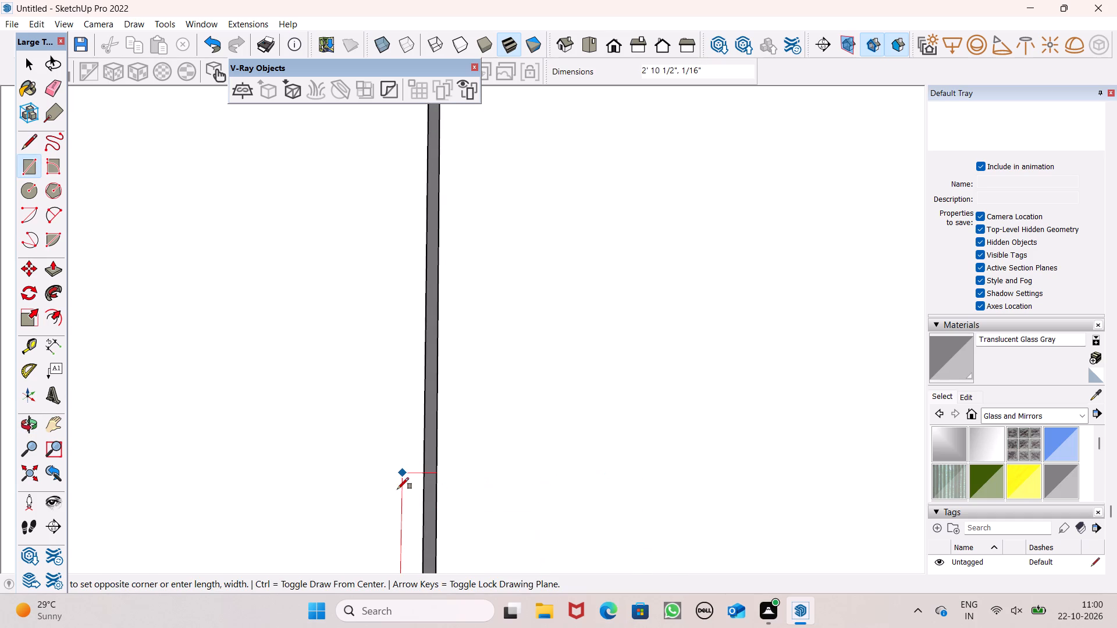
{"action": "left_click", "coordinate": [427, 491]}
Draw a fourth thin rectangle about 3/4" tall across the gap, directly above the third one.
{"action": "left_click", "coordinate": [439, 495]}
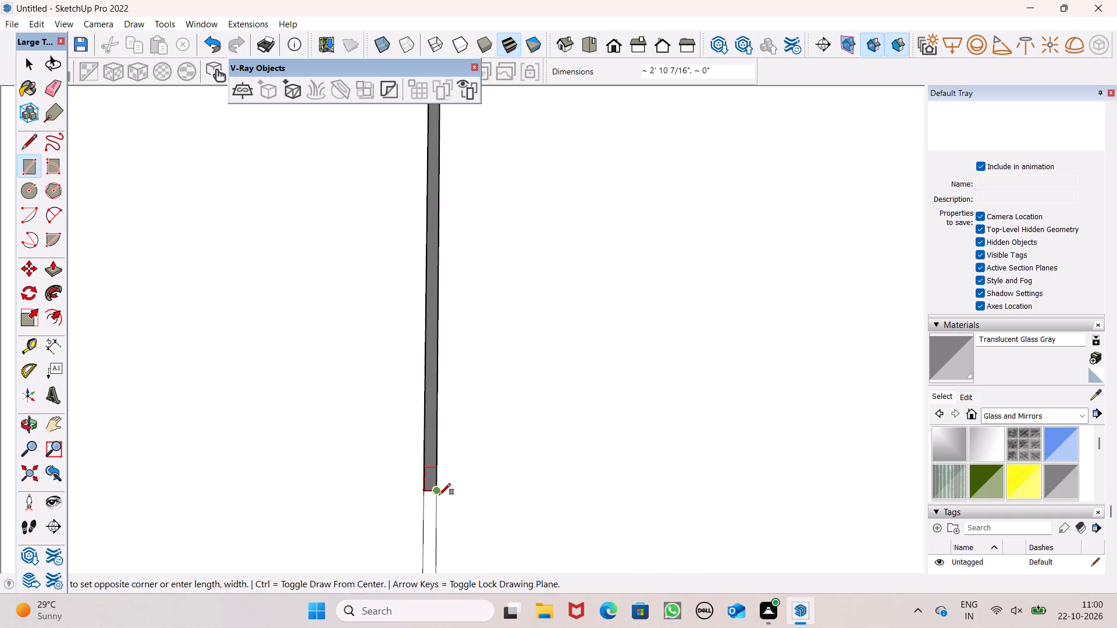
{"action": "left_click", "coordinate": [417, 488]}
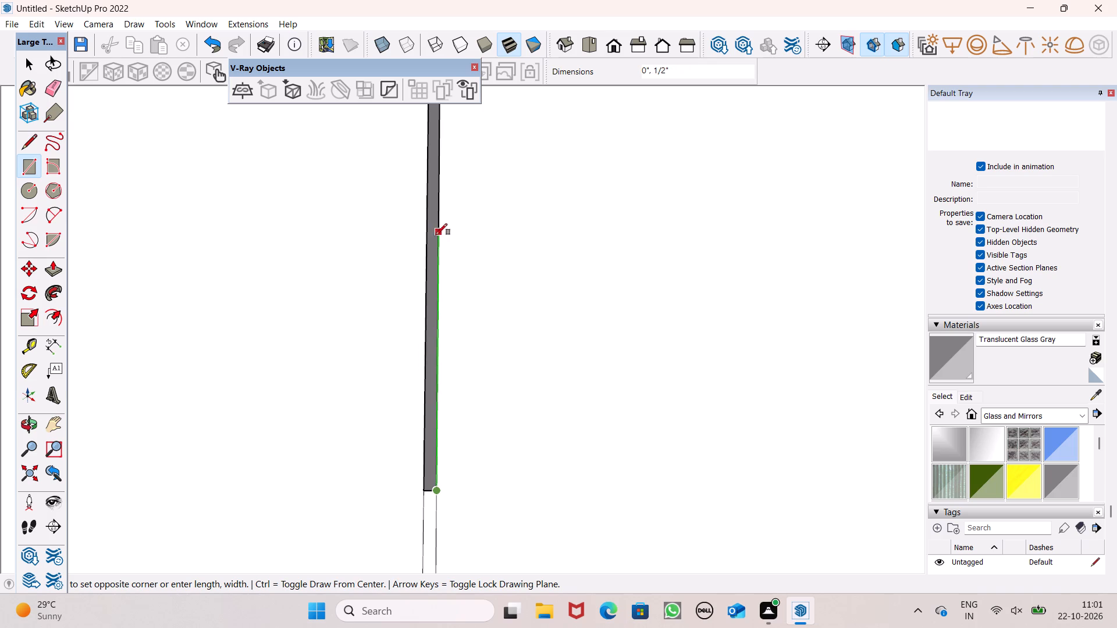
{"action": "left_click", "coordinate": [426, 127]}
Draw a fifth thin rectangle about 1 5/8" tall across the gap, starting at the fourth rectangle's upper end.
{"action": "scroll", "coordinate": [455, 359], "scroll_direction": "down", "scroll_amount": 7}
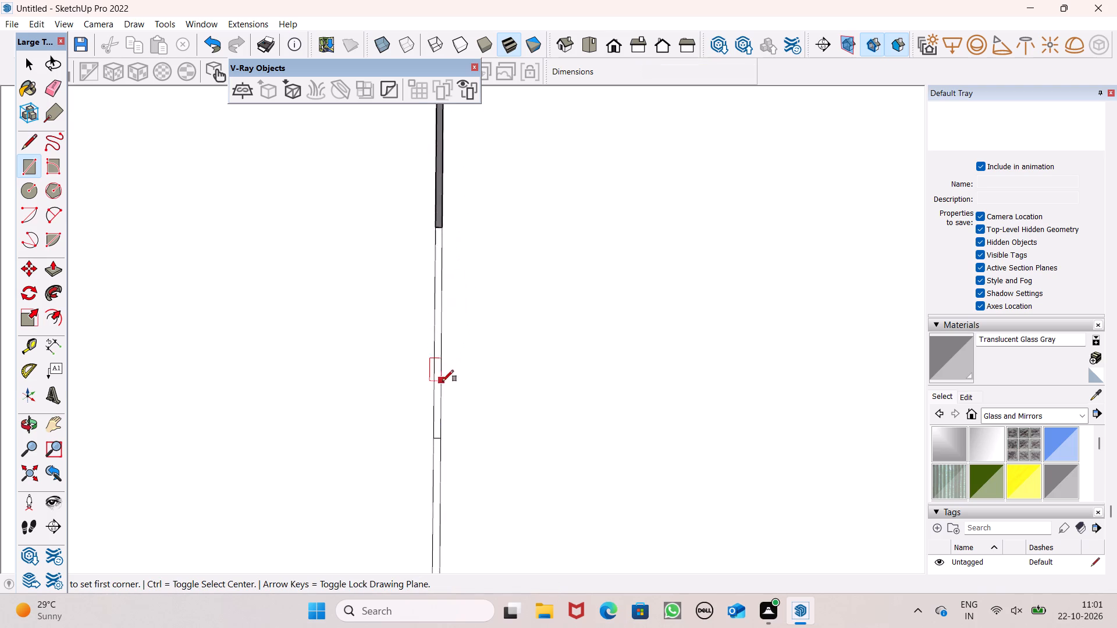
{"action": "scroll", "coordinate": [443, 431], "scroll_direction": "down", "scroll_amount": 12}
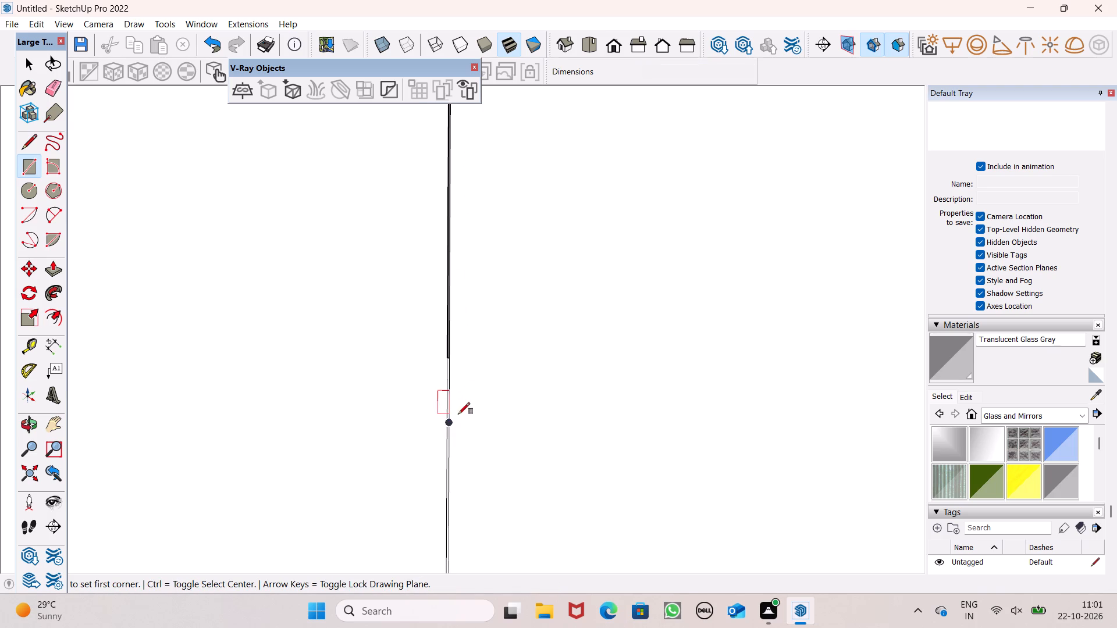
{"action": "scroll", "coordinate": [483, 190], "scroll_direction": "up", "scroll_amount": 7}
{"action": "scroll", "coordinate": [408, 405], "scroll_direction": "up", "scroll_amount": 3}
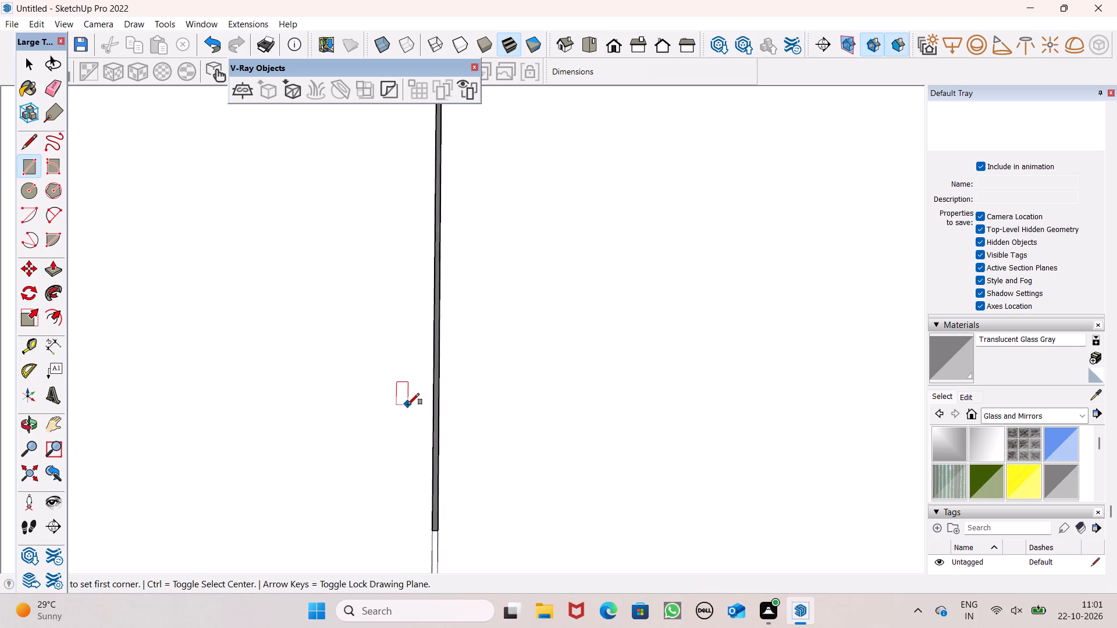
{"action": "left_click", "coordinate": [442, 545]}
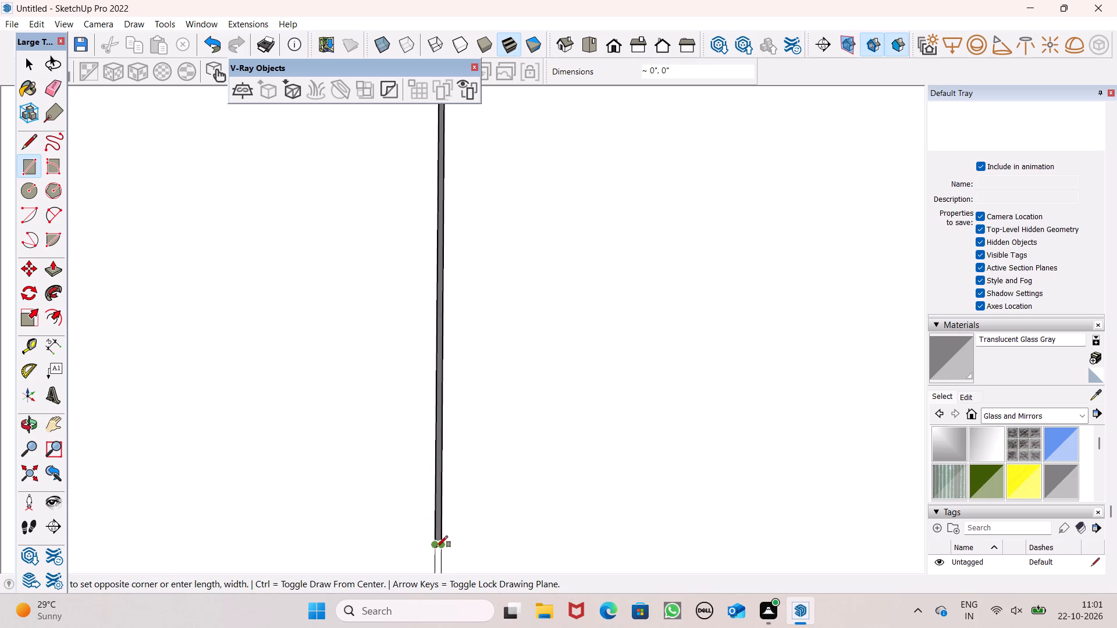
{"action": "left_click", "coordinate": [431, 544]}
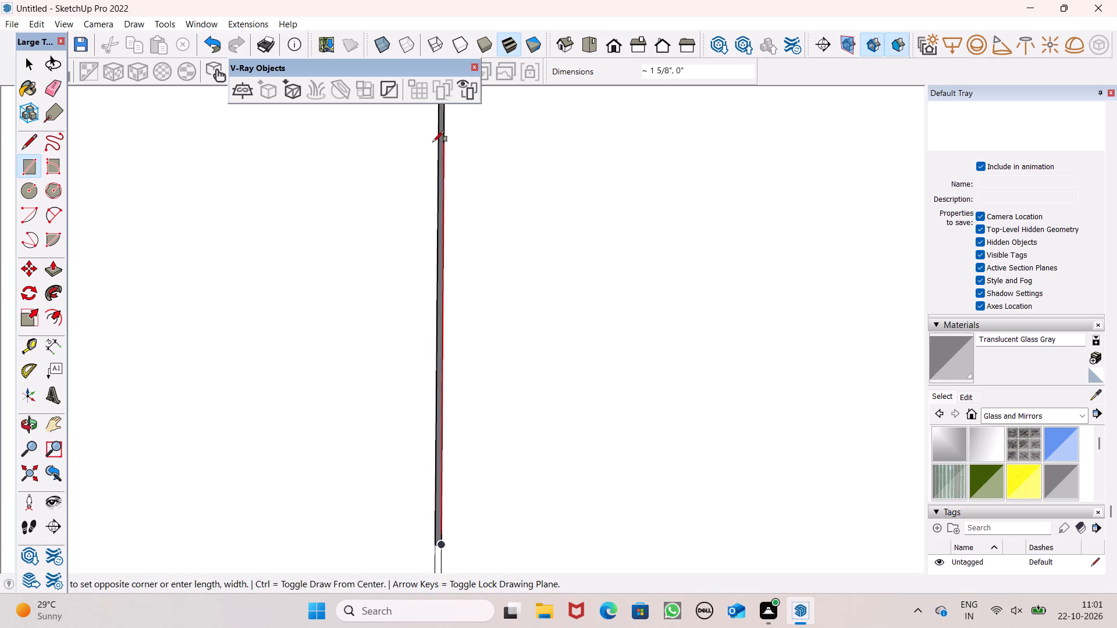
{"action": "left_click", "coordinate": [440, 110]}
Draw a sixth thin rectangle about 2 1/16" tall across the gap, starting at the fifth rectangle's upper end.
{"action": "scroll", "coordinate": [484, 414], "scroll_direction": "down", "scroll_amount": 7}
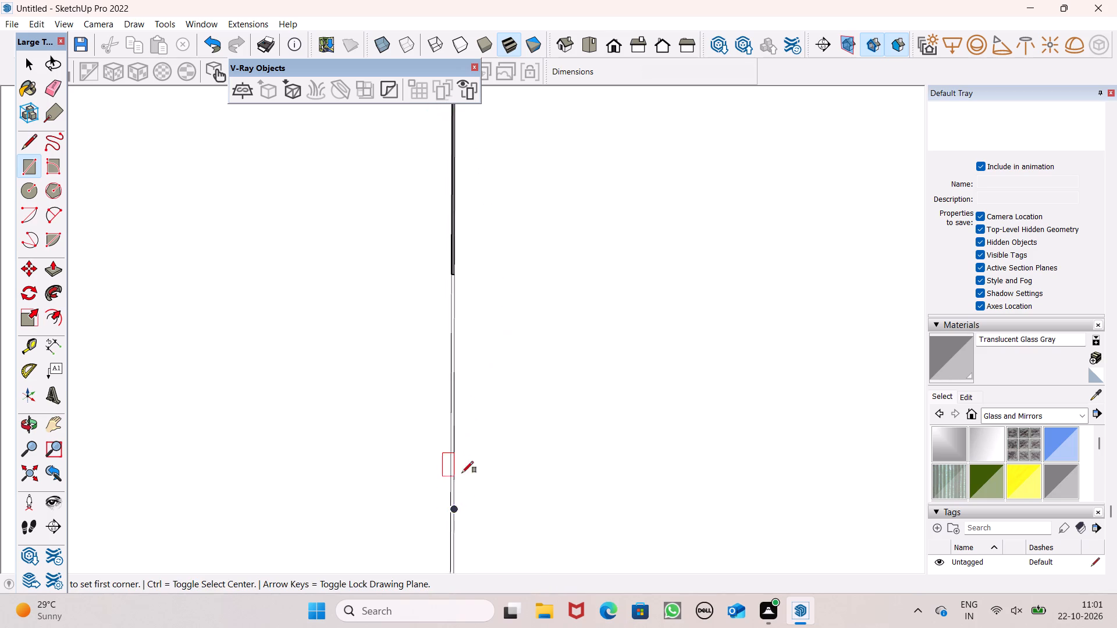
{"action": "scroll", "coordinate": [462, 479], "scroll_direction": "down", "scroll_amount": 7}
{"action": "scroll", "coordinate": [481, 235], "scroll_direction": "up", "scroll_amount": 4}
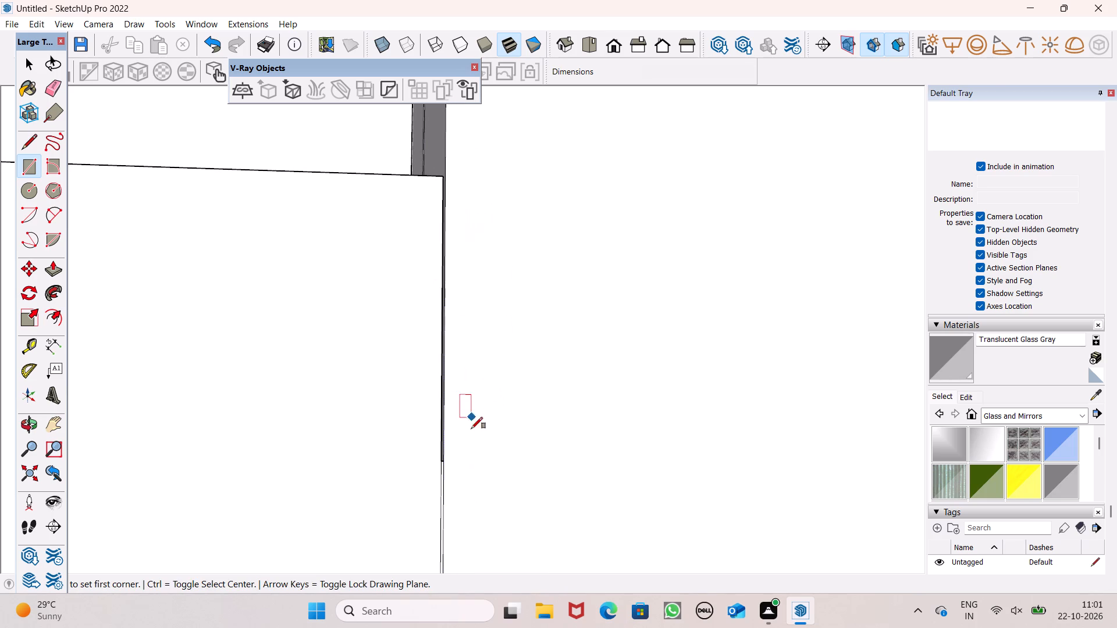
{"action": "scroll", "coordinate": [450, 426], "scroll_direction": "up", "scroll_amount": 8}
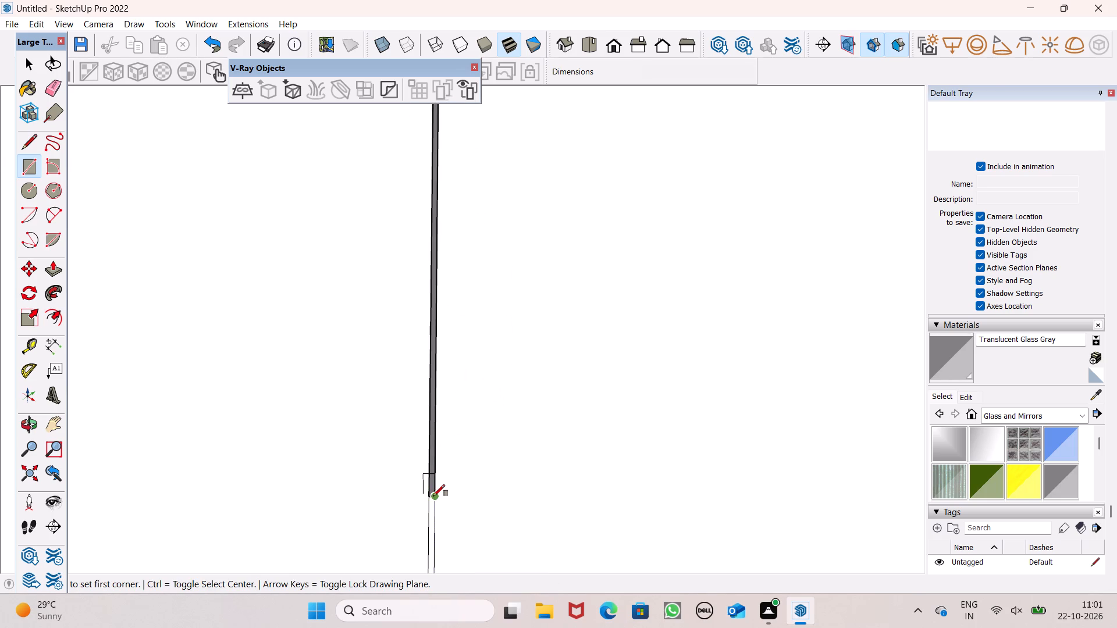
{"action": "left_click", "coordinate": [434, 496]}
{"action": "left_click", "coordinate": [426, 497]}
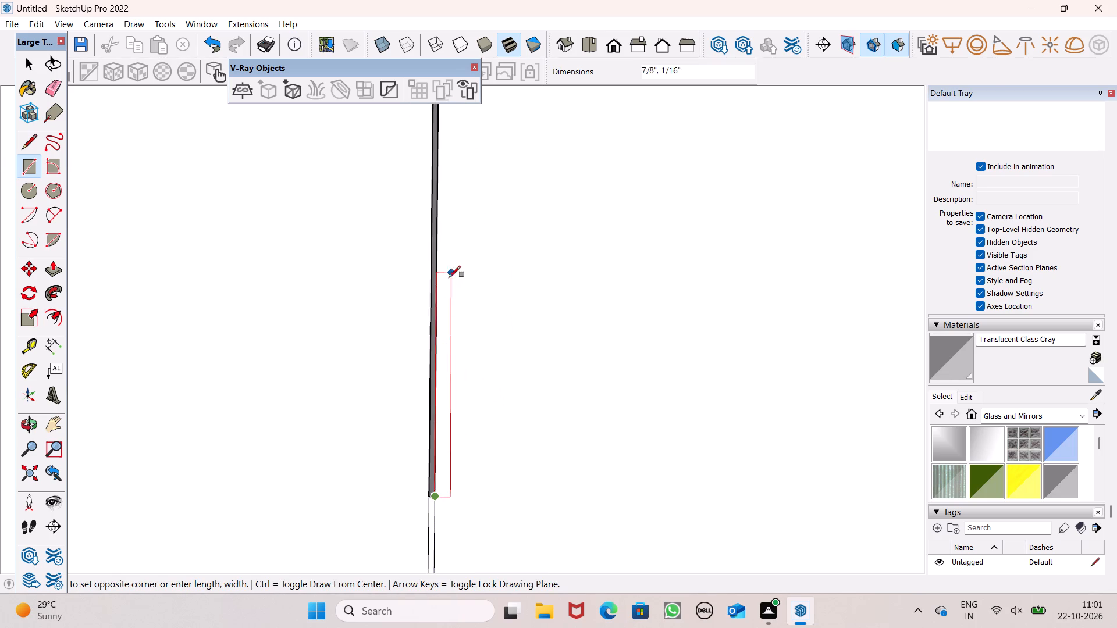
{"action": "scroll", "coordinate": [432, 206], "scroll_direction": "down", "scroll_amount": 6}
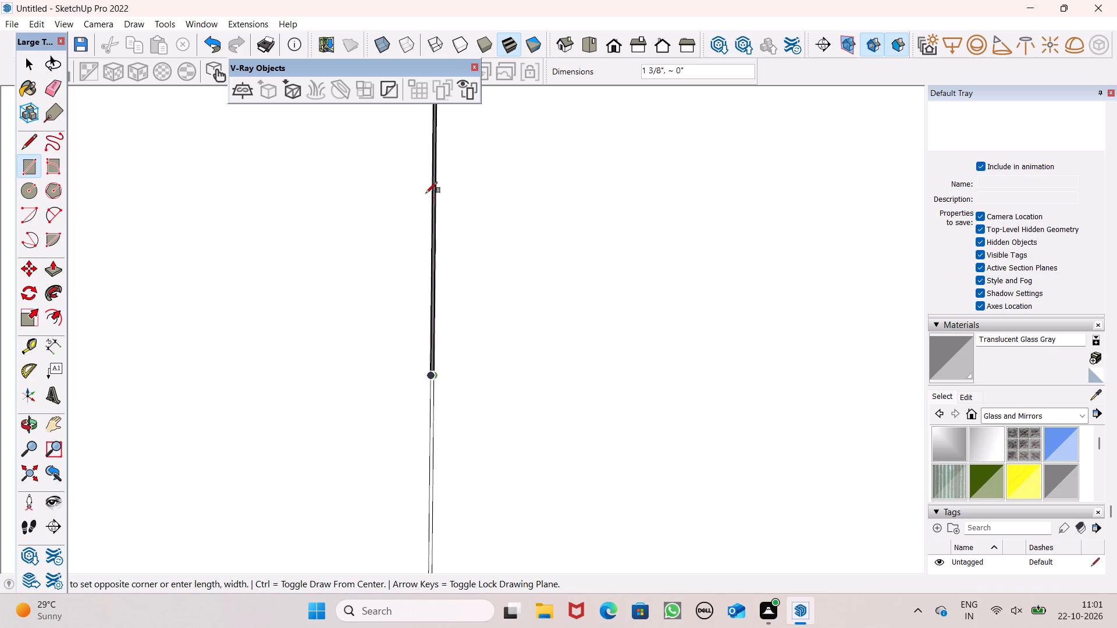
{"action": "left_click", "coordinate": [432, 115]}
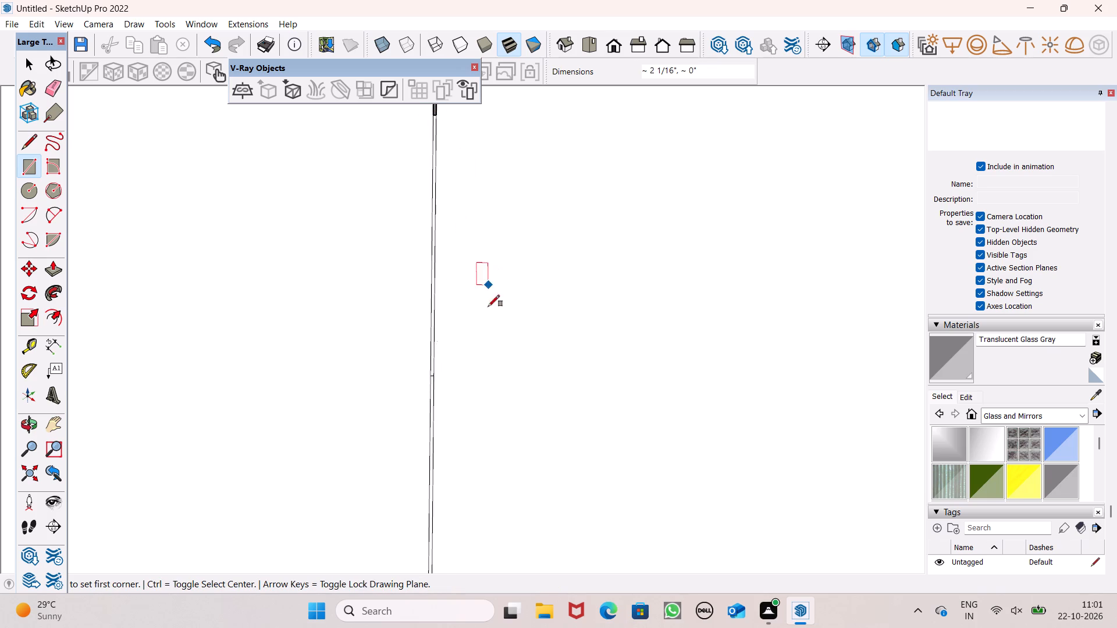
Draw a thin rectangle about 13/16" tall over the remaining gap, from the sixth rectangle up to the panel's horizontal edge.
{"action": "scroll", "coordinate": [485, 341], "scroll_direction": "down", "scroll_amount": 6}
{"action": "scroll", "coordinate": [447, 167], "scroll_direction": "up", "scroll_amount": 11}
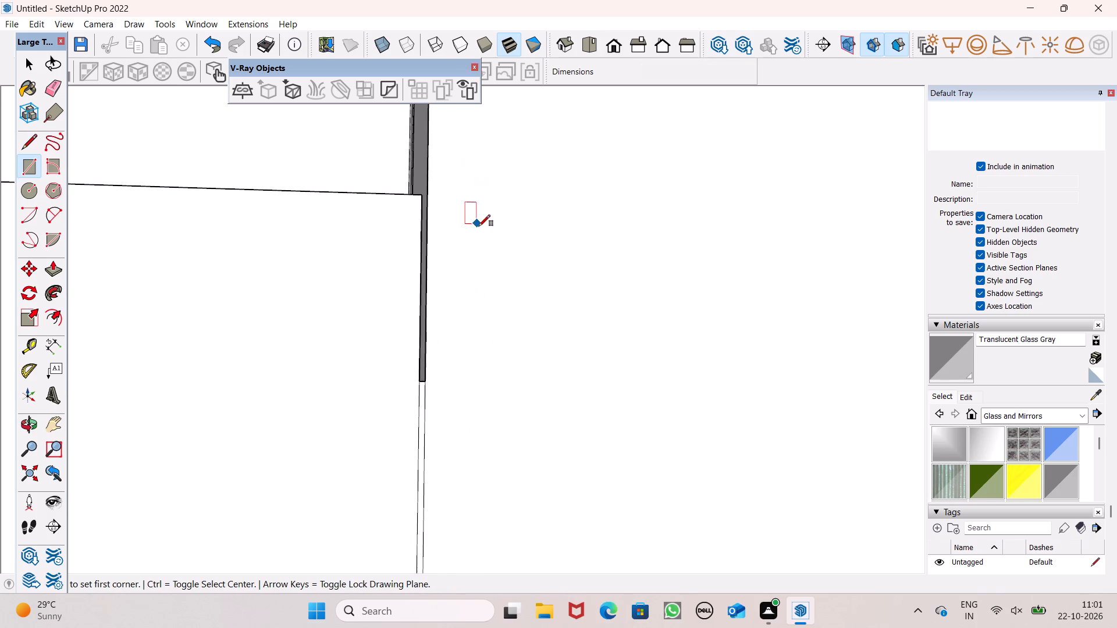
{"action": "scroll", "coordinate": [479, 226], "scroll_direction": "up", "scroll_amount": 2}
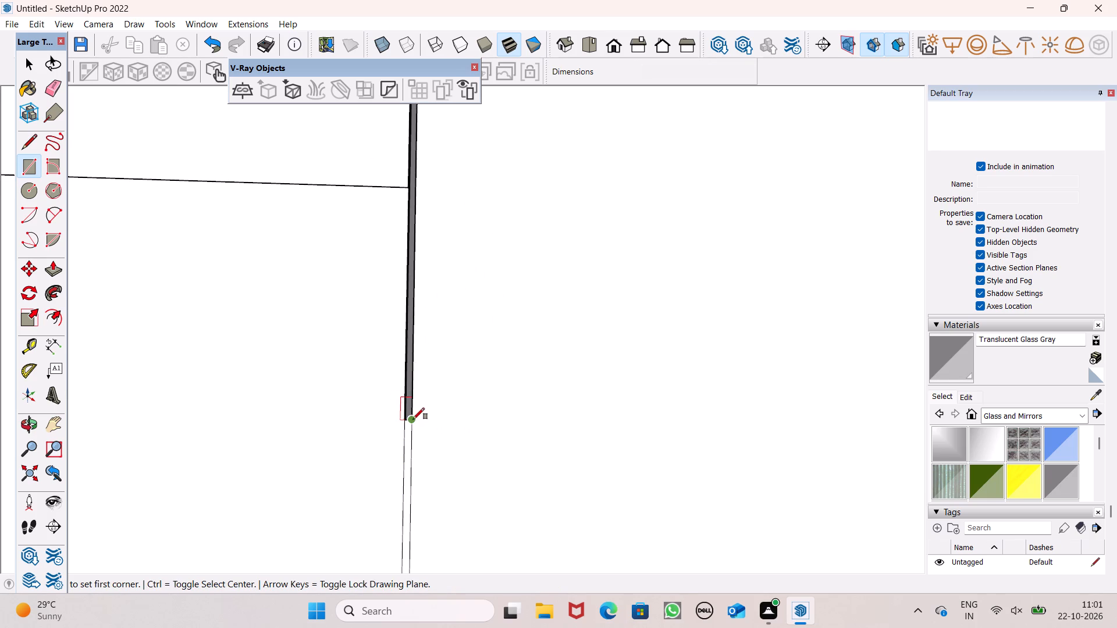
{"action": "left_click", "coordinate": [413, 419]}
{"action": "left_click", "coordinate": [405, 419]}
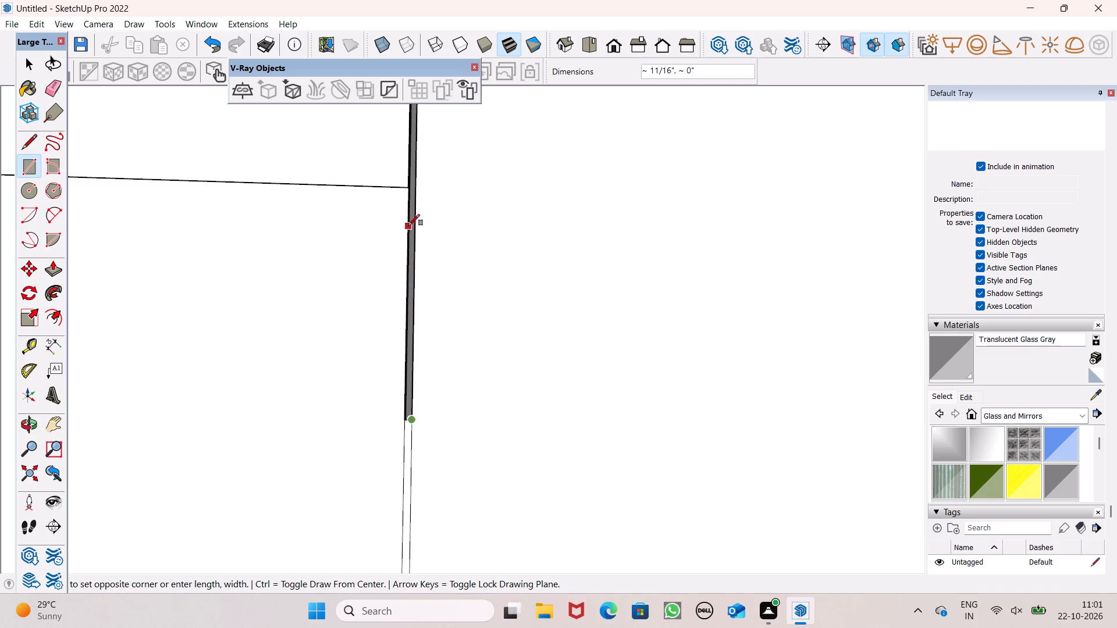
{"action": "left_click", "coordinate": [408, 184]}
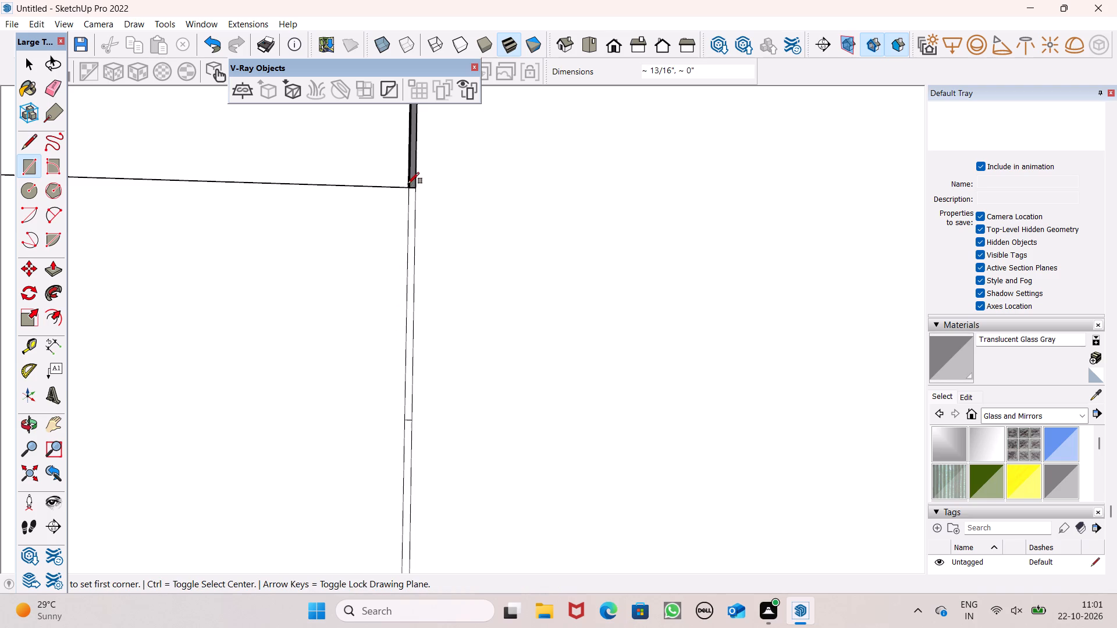
Examine the upper end of the filled gap, where the stacked rectangles meet the panel's horizontal edge and the adjoining faces.
{"action": "scroll", "coordinate": [500, 224], "scroll_direction": "down", "scroll_amount": 4}
{"action": "middle_click_drag", "start_coordinate": [503, 252], "coordinate": [651, 615]}
{"action": "scroll", "coordinate": [531, 334], "scroll_direction": "up", "scroll_amount": 2}
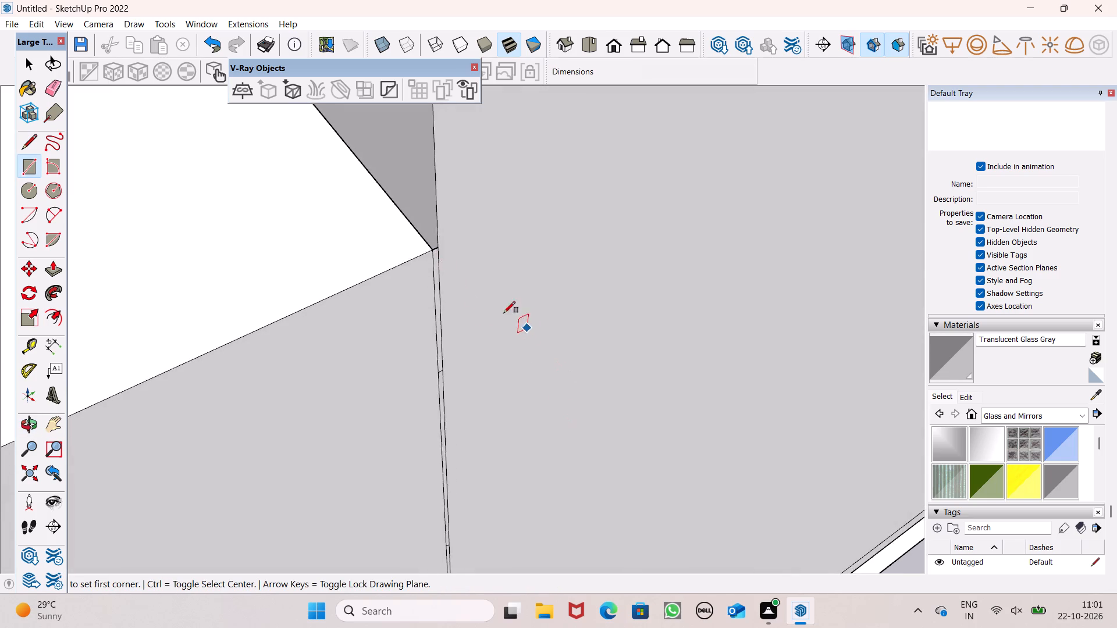
{"action": "scroll", "coordinate": [504, 313], "scroll_direction": "up", "scroll_amount": 5}
{"action": "scroll", "coordinate": [363, 164], "scroll_direction": "up", "scroll_amount": 8}
{"action": "middle_click_drag", "start_coordinate": [454, 195], "coordinate": [419, 326]}
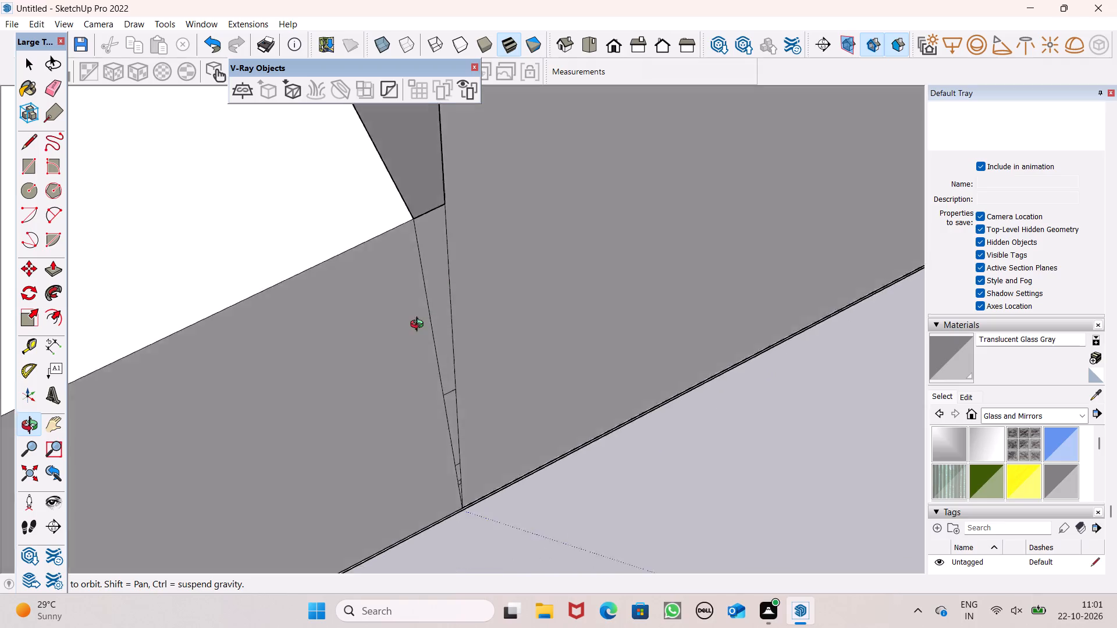
{"action": "middle_click_drag", "start_coordinate": [419, 326], "coordinate": [361, 297]}
{"action": "scroll", "coordinate": [243, 327], "scroll_direction": "up", "scroll_amount": 1}
{"action": "scroll", "coordinate": [560, 391], "scroll_direction": "down", "scroll_amount": 7}
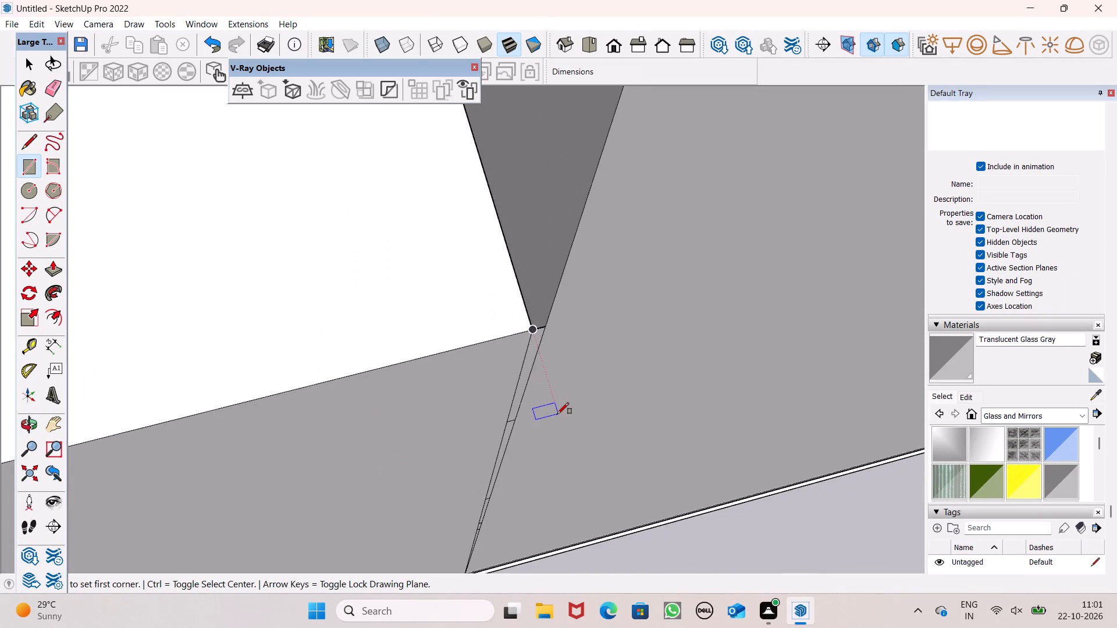
{"action": "scroll", "coordinate": [550, 416], "scroll_direction": "down", "scroll_amount": 19}
{"action": "scroll", "coordinate": [518, 425], "scroll_direction": "down", "scroll_amount": 4}
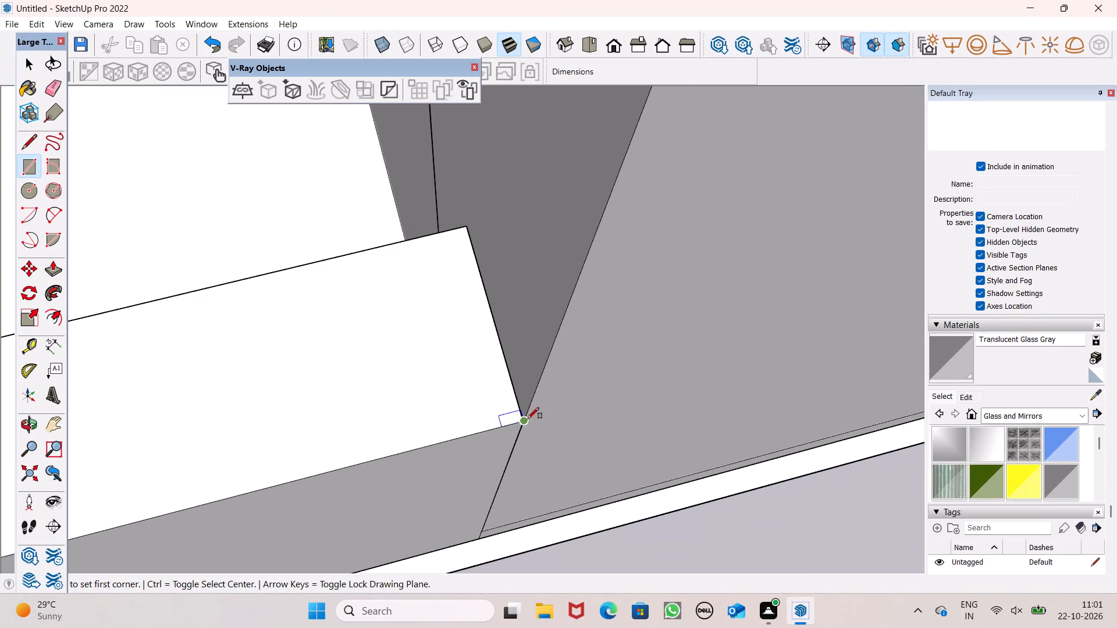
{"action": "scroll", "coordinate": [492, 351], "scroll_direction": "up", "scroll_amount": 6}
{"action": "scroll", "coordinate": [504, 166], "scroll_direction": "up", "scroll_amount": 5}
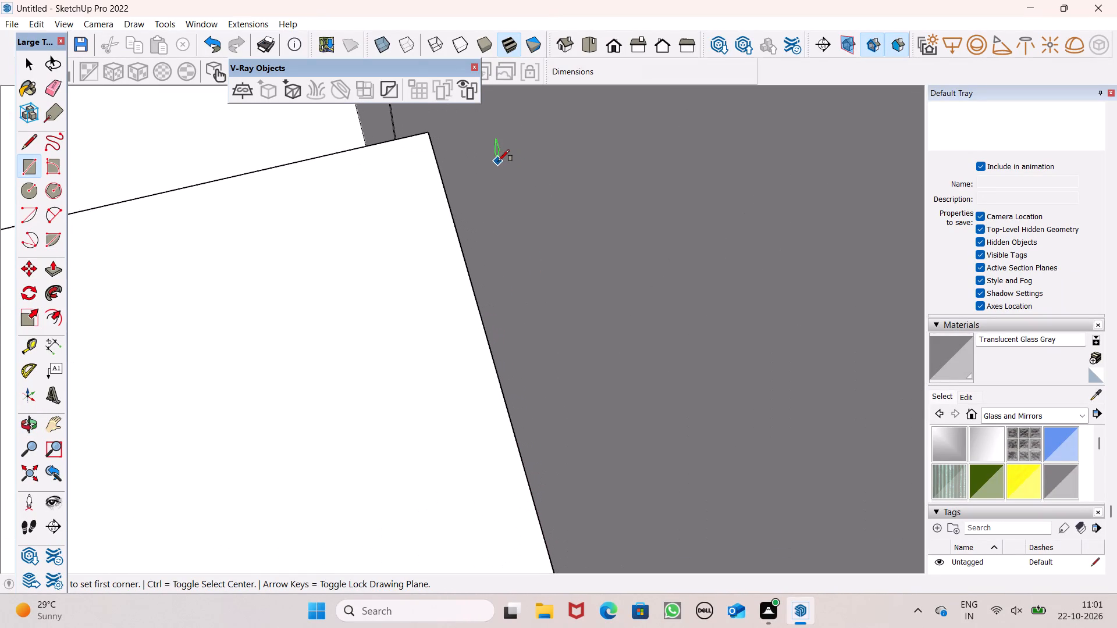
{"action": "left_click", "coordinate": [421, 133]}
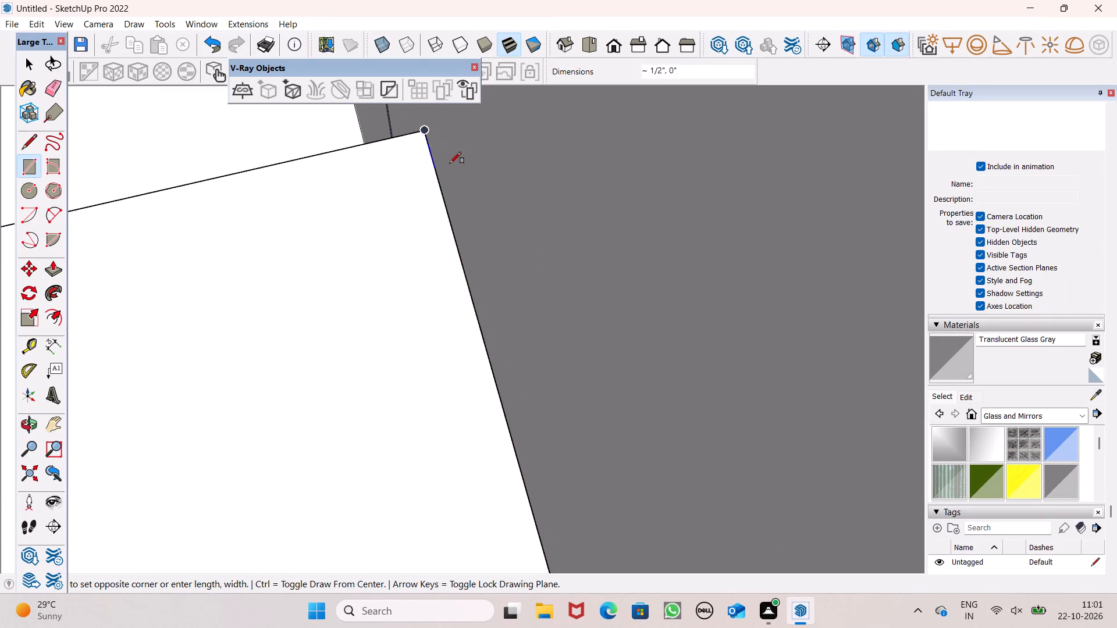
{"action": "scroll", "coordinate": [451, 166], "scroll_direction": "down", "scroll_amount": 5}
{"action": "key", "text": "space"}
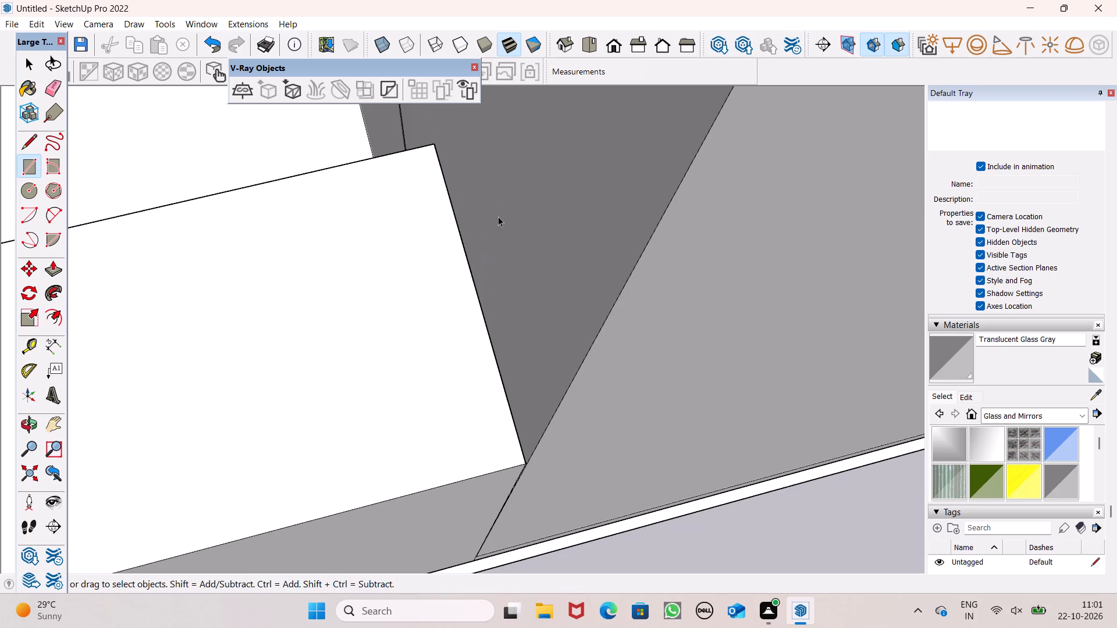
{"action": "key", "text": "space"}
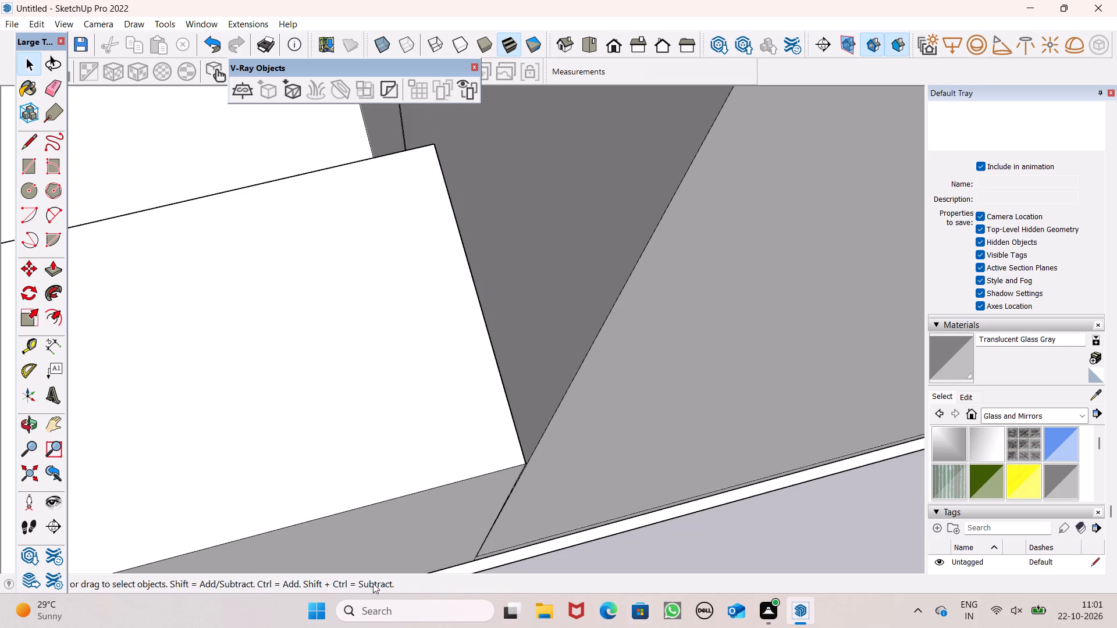
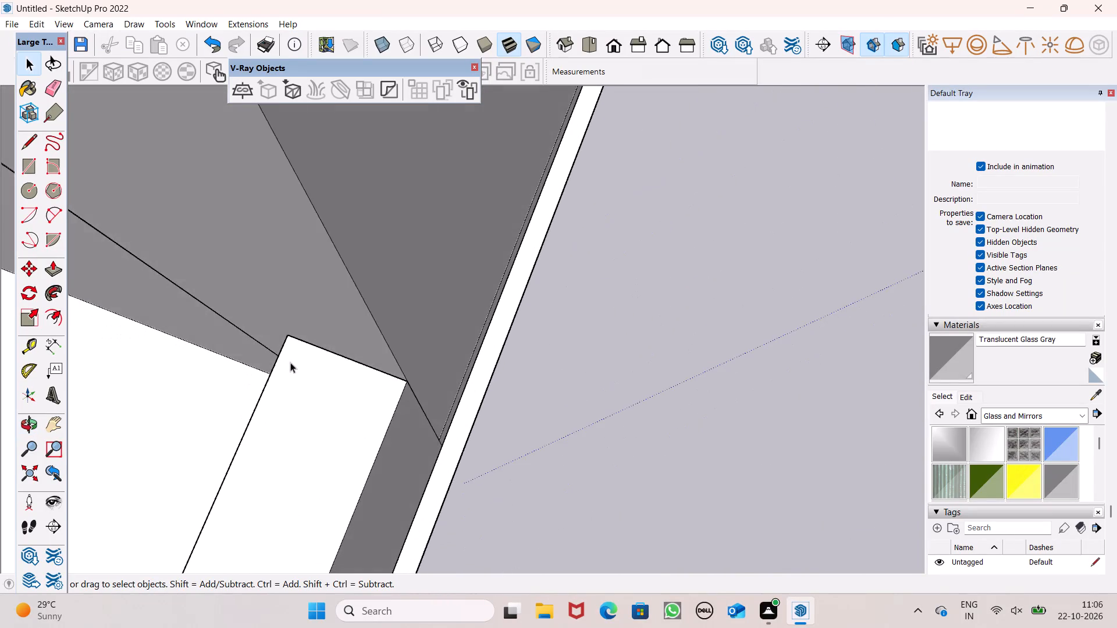
Examine the corner above the filled gap, where the white panel's top edge meets the gray column face, from several close angles.
{"action": "scroll", "coordinate": [216, 372], "scroll_direction": "up", "scroll_amount": 8}
{"action": "scroll", "coordinate": [244, 380], "scroll_direction": "down", "scroll_amount": 6}
{"action": "scroll", "coordinate": [422, 417], "scroll_direction": "up", "scroll_amount": 6}
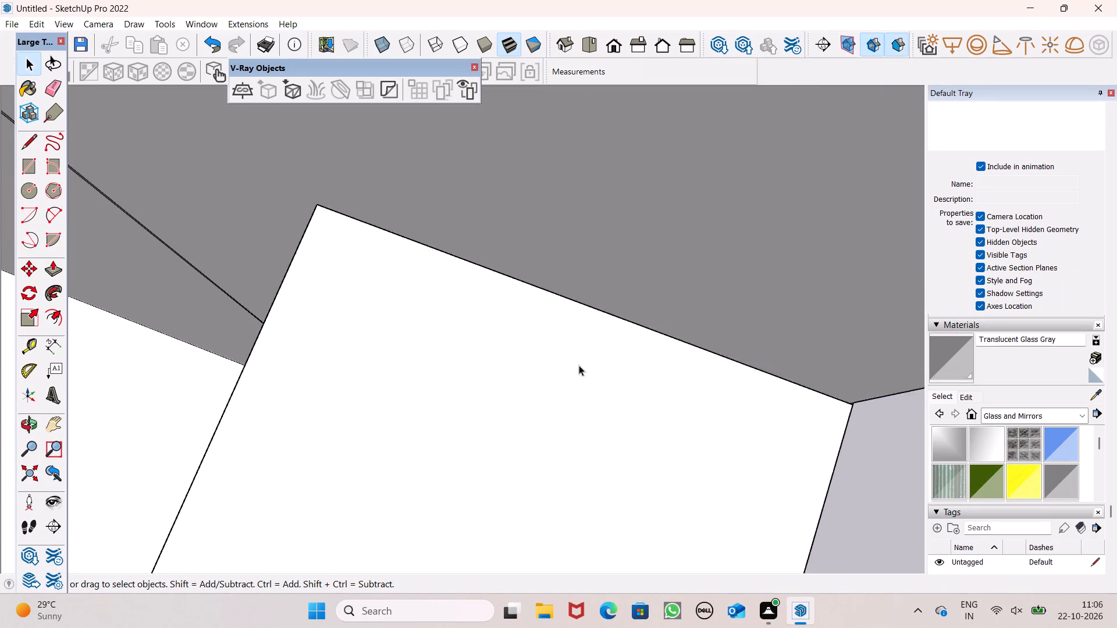
{"action": "scroll", "coordinate": [579, 365], "scroll_direction": "up", "scroll_amount": 2}
{"action": "middle_click_drag", "start_coordinate": [732, 415], "coordinate": [651, 458]}
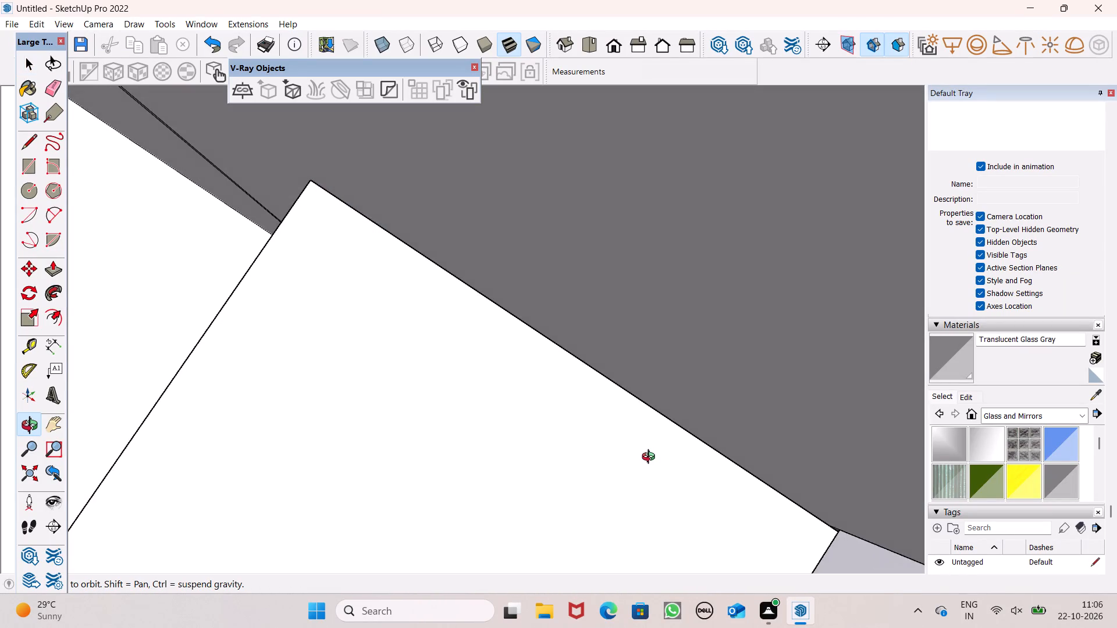
{"action": "middle_click_drag", "start_coordinate": [651, 458], "coordinate": [862, 372]}
{"action": "scroll", "coordinate": [862, 372], "scroll_direction": "up", "scroll_amount": 1}
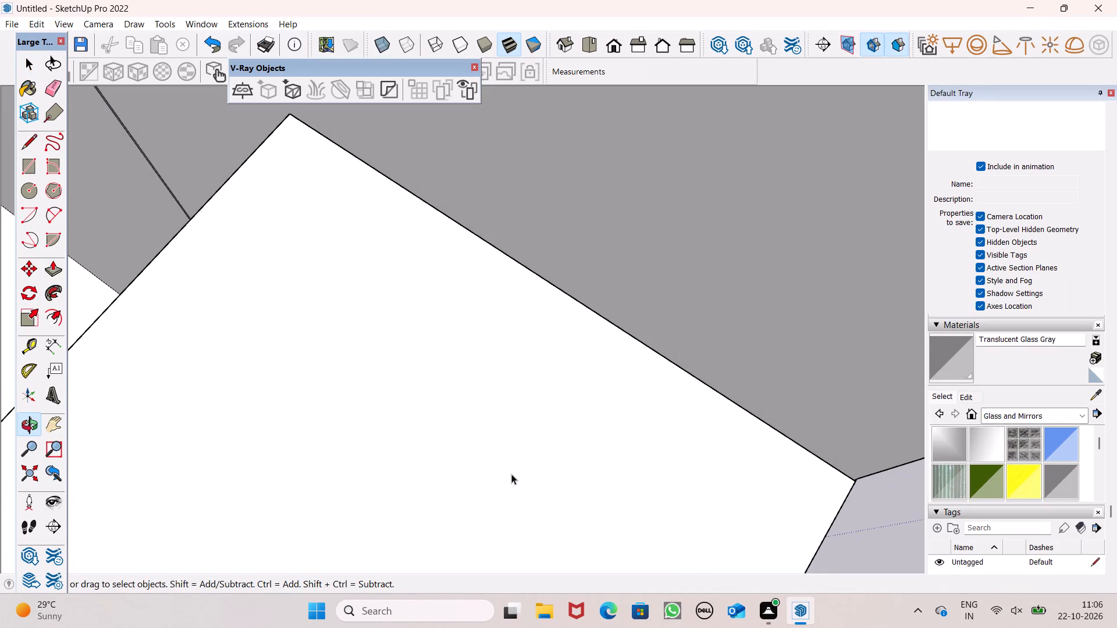
{"action": "middle_click_drag", "start_coordinate": [510, 474], "coordinate": [945, 421]}
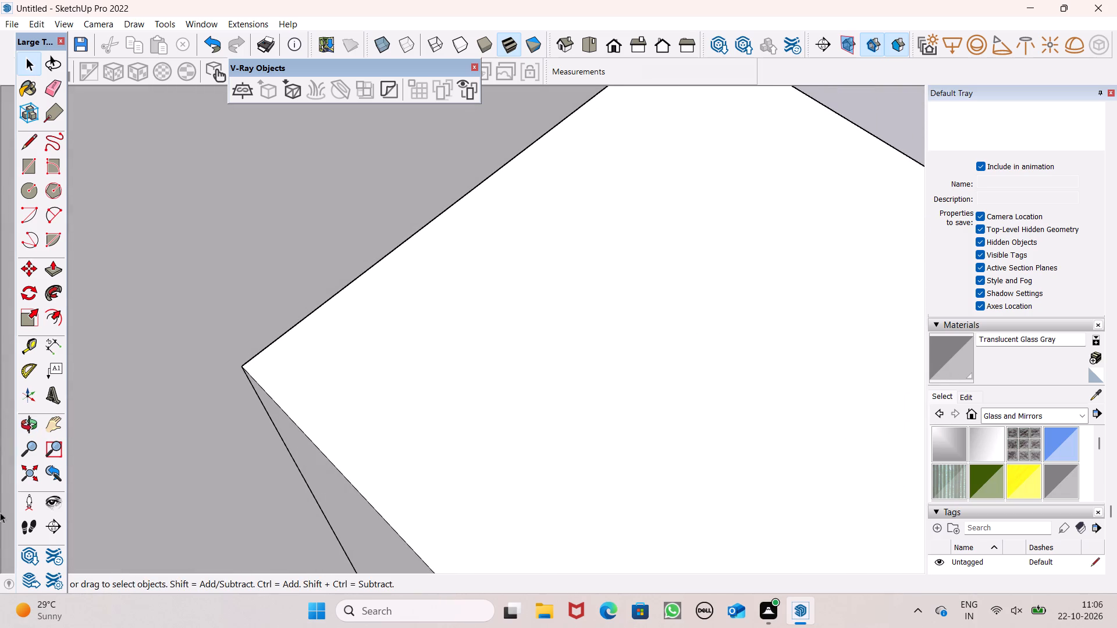
{"action": "scroll", "coordinate": [312, 436], "scroll_direction": "up", "scroll_amount": 1}
{"action": "middle_click_drag", "start_coordinate": [315, 440], "coordinate": [572, 392]}
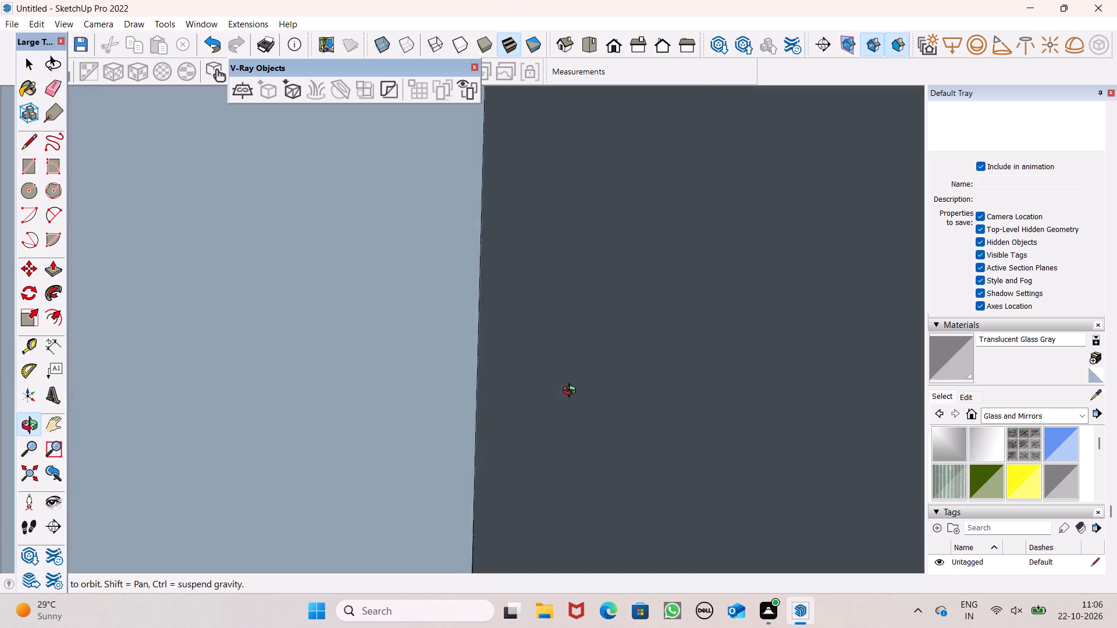
{"action": "middle_click_drag", "start_coordinate": [572, 392], "coordinate": [528, 399]}
{"action": "scroll", "coordinate": [435, 402], "scroll_direction": "up", "scroll_amount": 8}
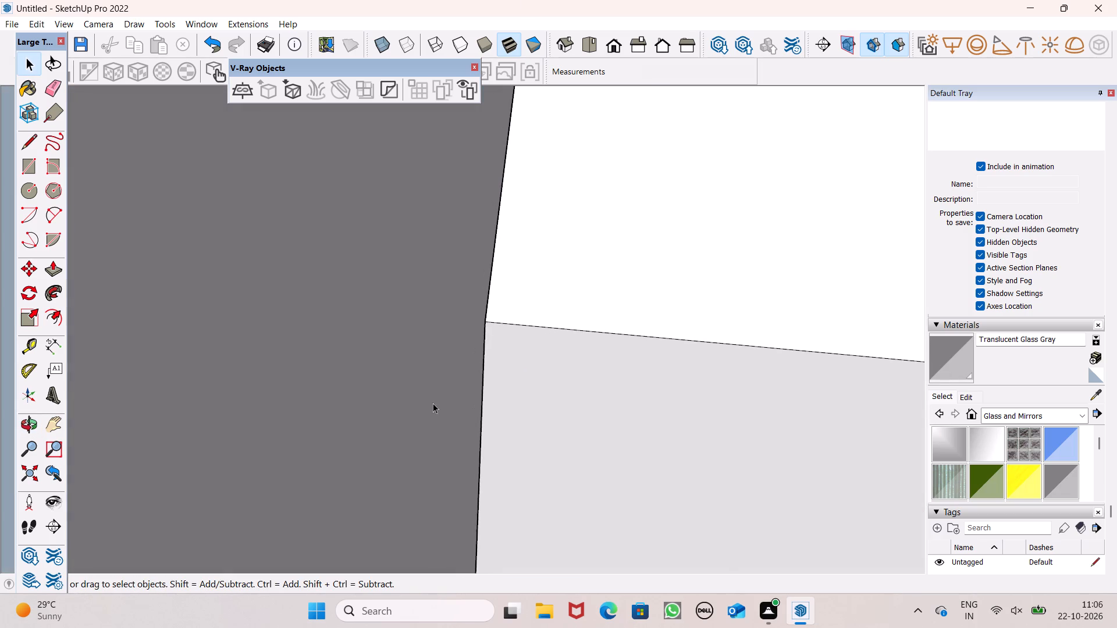
{"action": "scroll", "coordinate": [538, 497], "scroll_direction": "up", "scroll_amount": 1}
{"action": "middle_click_drag", "start_coordinate": [538, 497], "coordinate": [556, 393]}
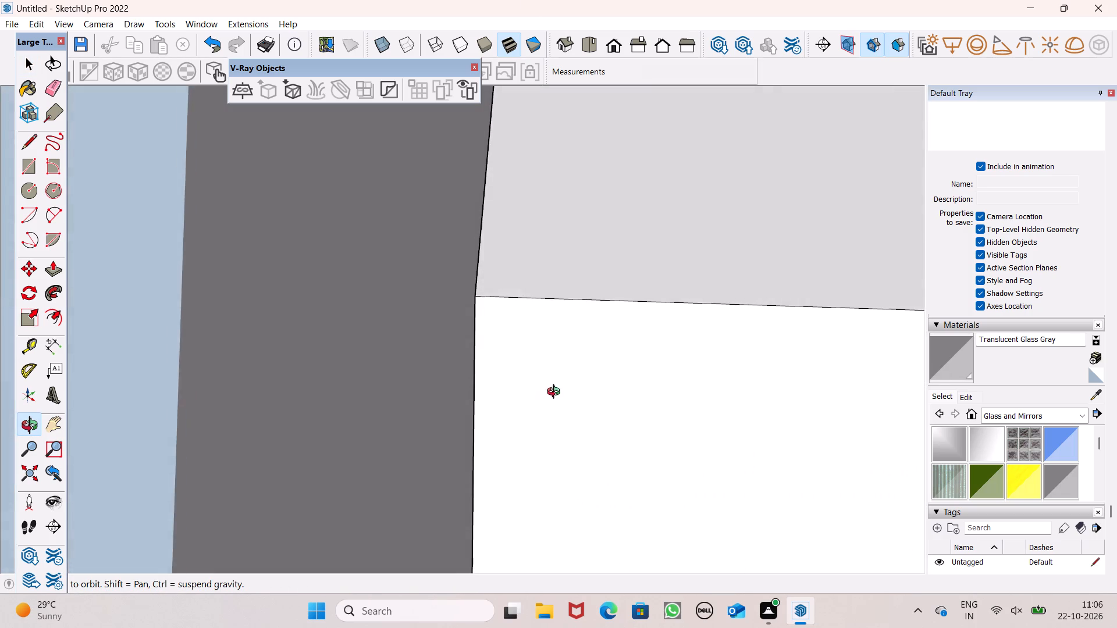
{"action": "middle_click_drag", "start_coordinate": [556, 393], "coordinate": [508, 305]}
{"action": "scroll", "coordinate": [397, 426], "scroll_direction": "up", "scroll_amount": 6}
{"action": "middle_click_drag", "start_coordinate": [517, 482], "coordinate": [533, 469]}
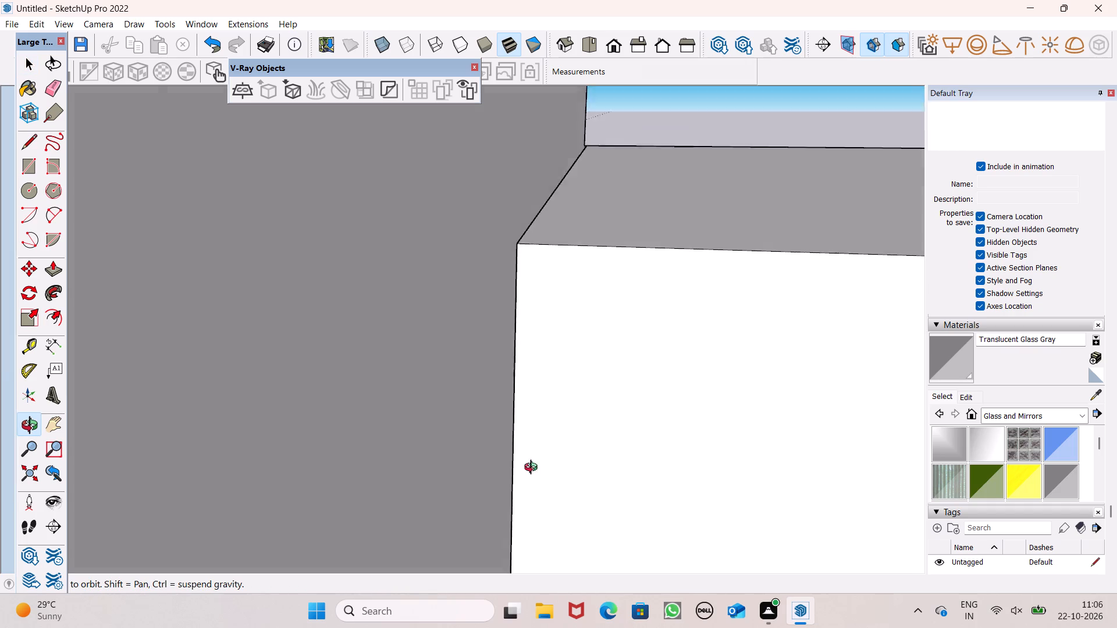
{"action": "middle_click_drag", "start_coordinate": [533, 469], "coordinate": [564, 429]}
{"action": "scroll", "coordinate": [462, 423], "scroll_direction": "up", "scroll_amount": 5}
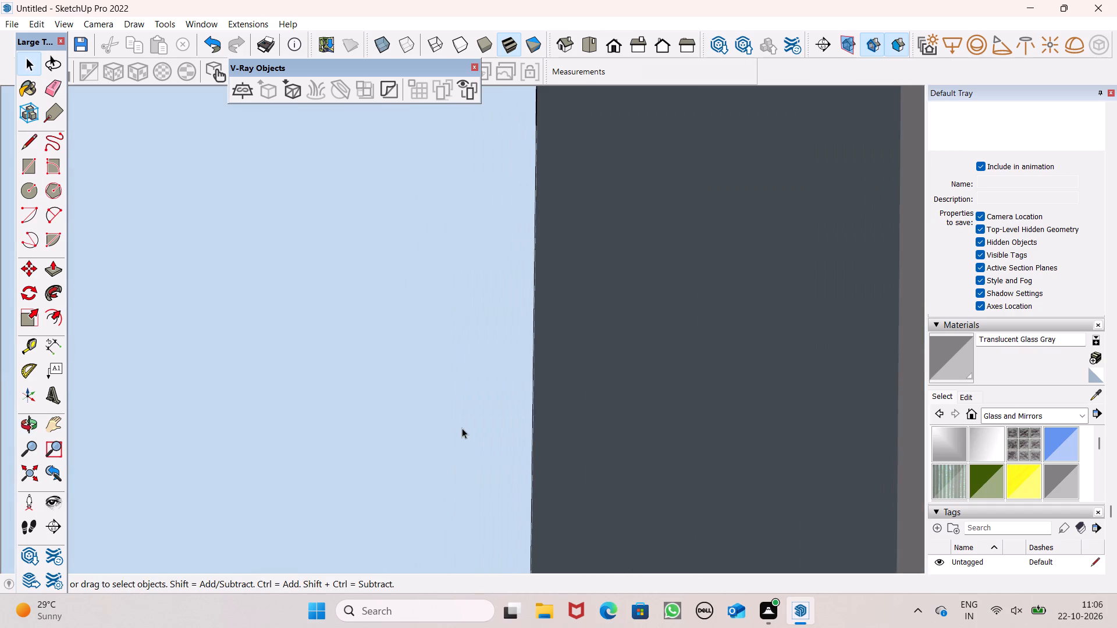
{"action": "scroll", "coordinate": [462, 429], "scroll_direction": "down", "scroll_amount": 2}
{"action": "middle_click_drag", "start_coordinate": [720, 481], "coordinate": [809, 487]}
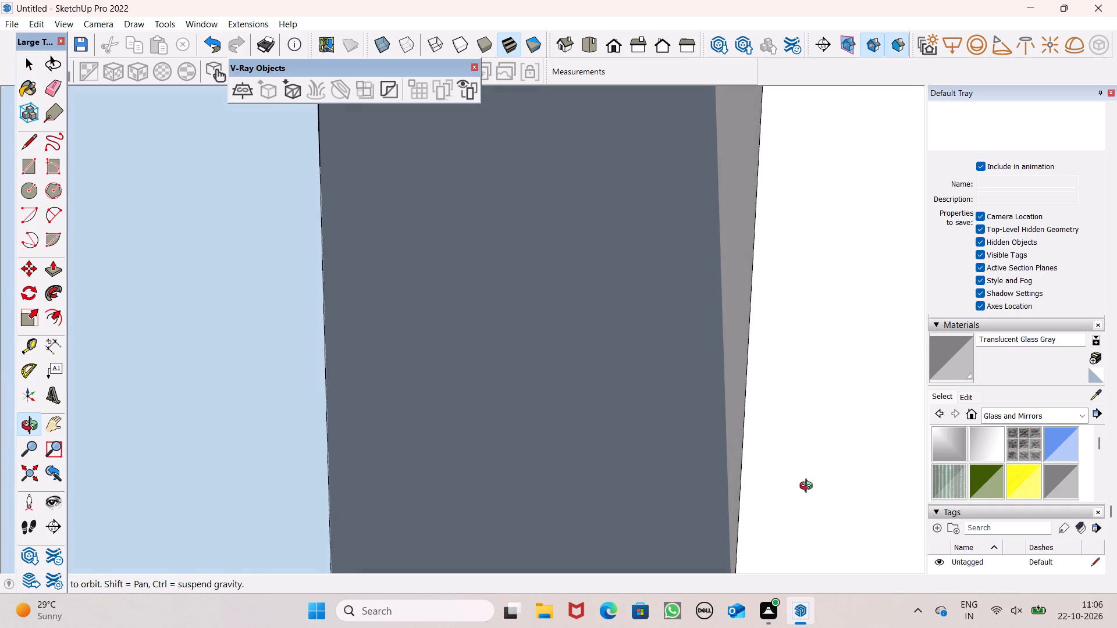
{"action": "middle_click_drag", "start_coordinate": [809, 487], "coordinate": [689, 513]}
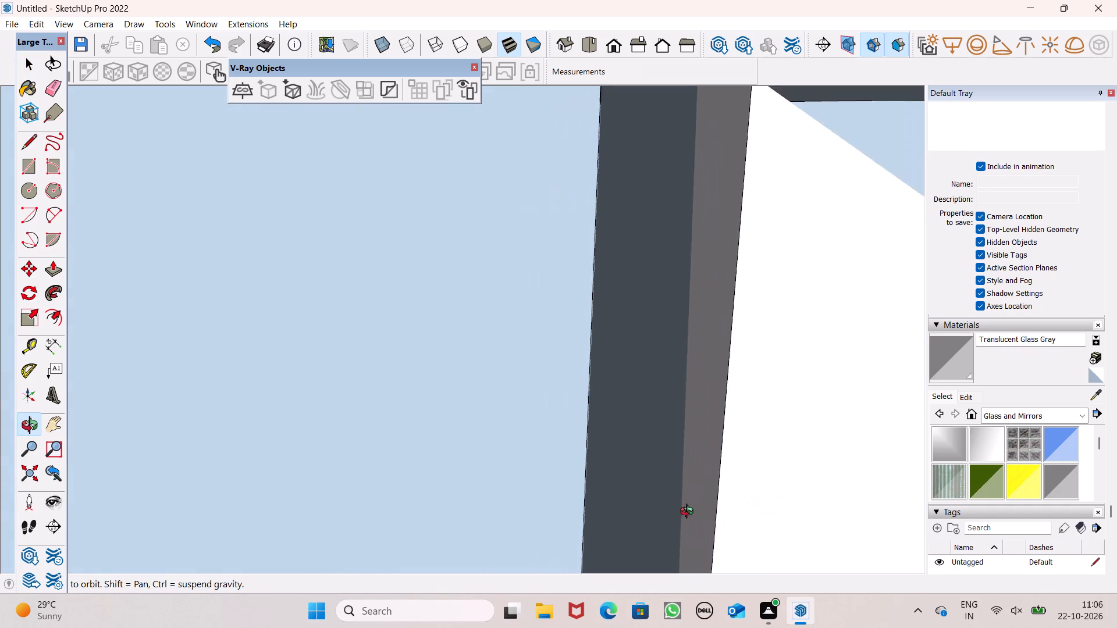
{"action": "middle_click_drag", "start_coordinate": [689, 513], "coordinate": [627, 503]}
{"action": "scroll", "coordinate": [638, 405], "scroll_direction": "down", "scroll_amount": 13}
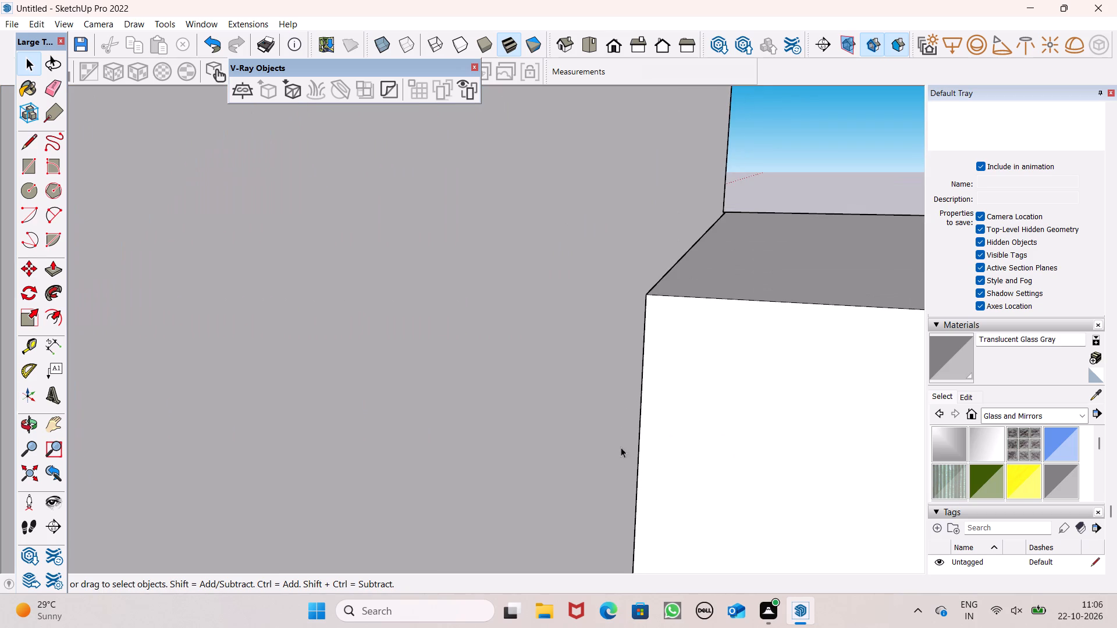
{"action": "scroll", "coordinate": [646, 354], "scroll_direction": "up", "scroll_amount": 9}
{"action": "scroll", "coordinate": [649, 250], "scroll_direction": "up", "scroll_amount": 2}
{"action": "middle_click_drag", "start_coordinate": [692, 280], "coordinate": [674, 295]}
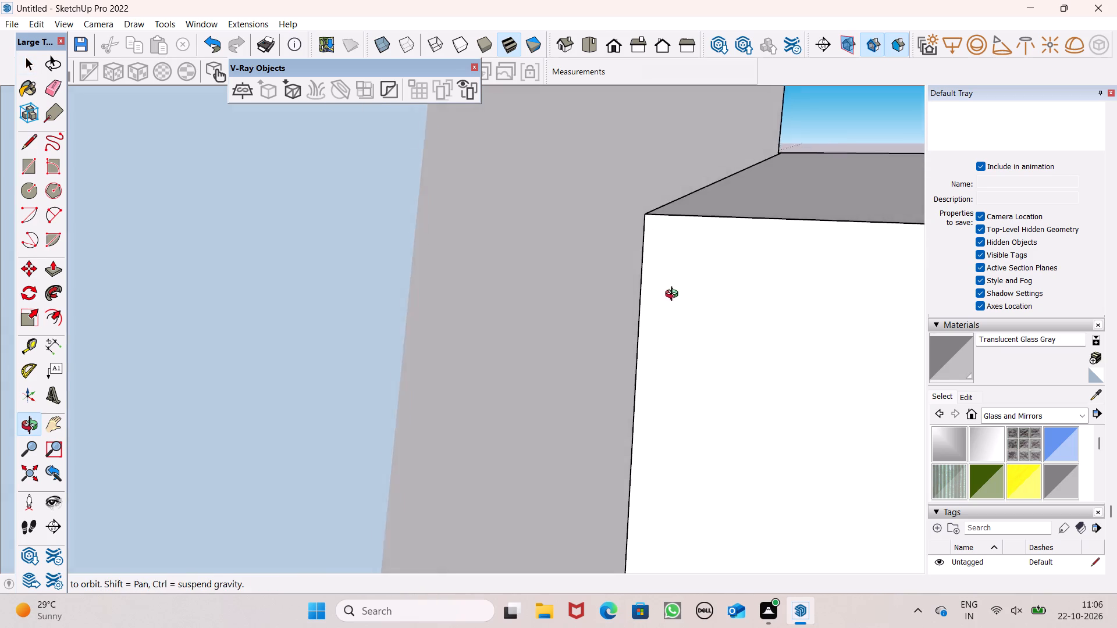
{"action": "middle_click_drag", "start_coordinate": [674, 295], "coordinate": [639, 300]}
{"action": "scroll", "coordinate": [650, 251], "scroll_direction": "up", "scroll_amount": 7}
{"action": "middle_click_drag", "start_coordinate": [730, 282], "coordinate": [621, 352]}
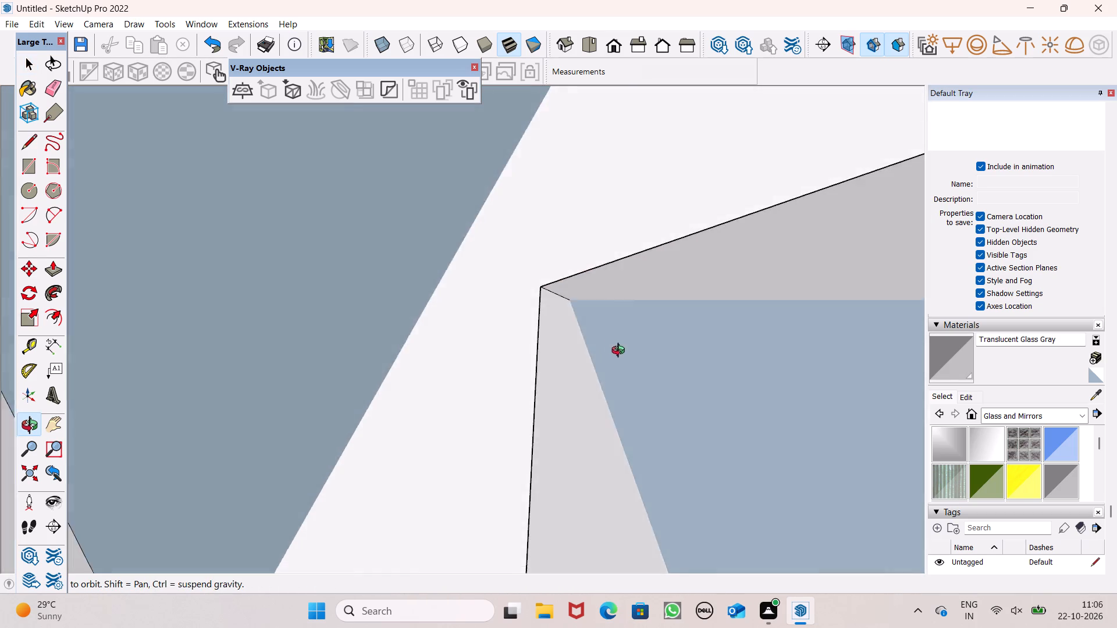
{"action": "middle_click_drag", "start_coordinate": [621, 352], "coordinate": [796, 426]}
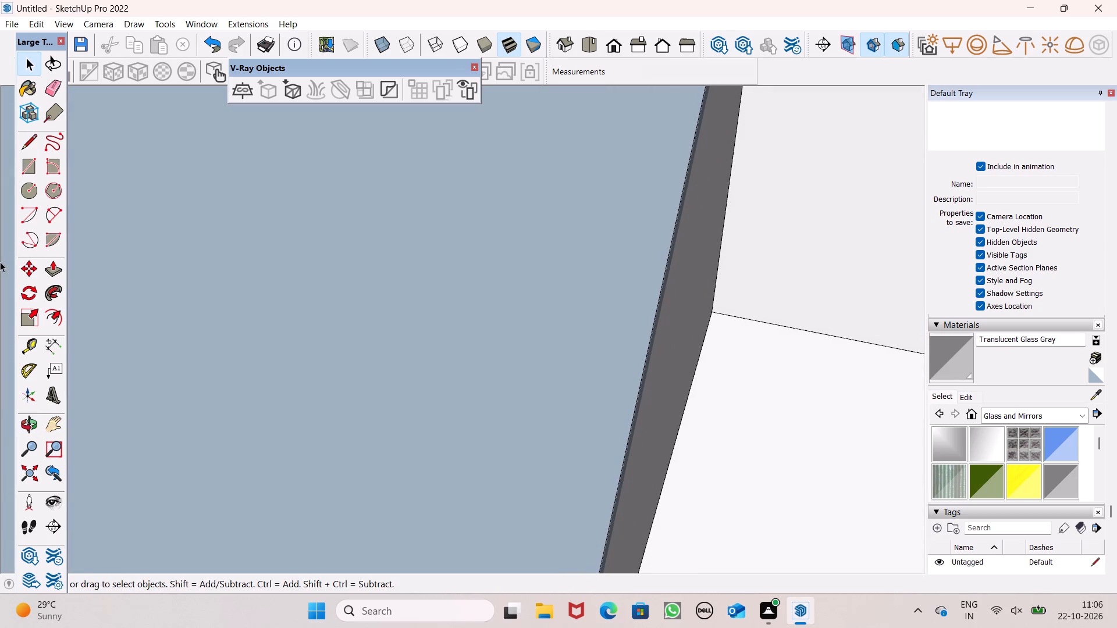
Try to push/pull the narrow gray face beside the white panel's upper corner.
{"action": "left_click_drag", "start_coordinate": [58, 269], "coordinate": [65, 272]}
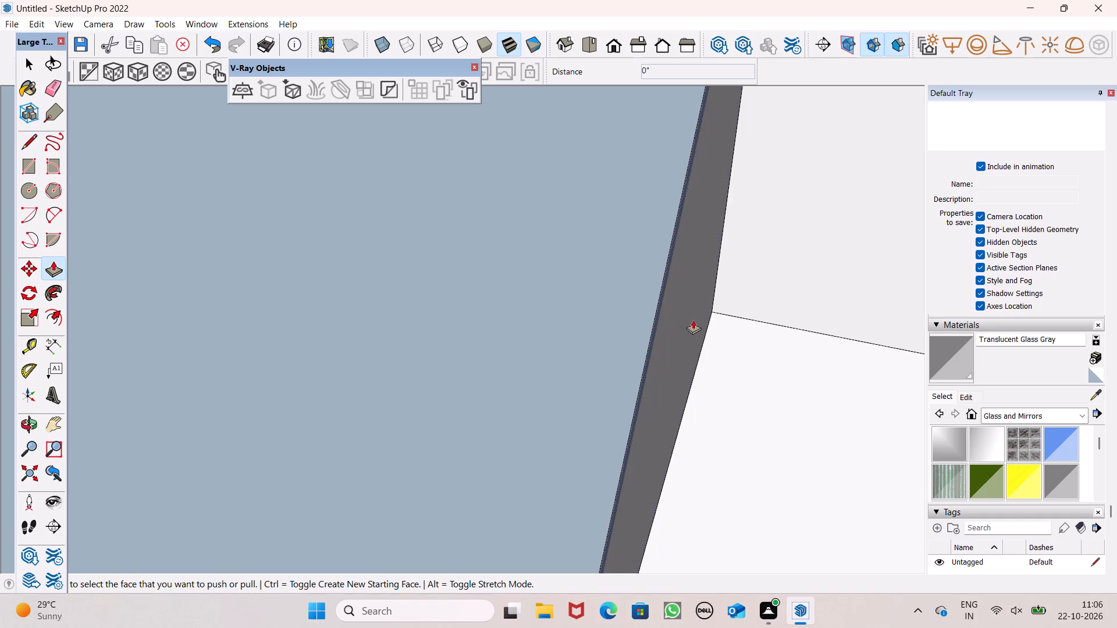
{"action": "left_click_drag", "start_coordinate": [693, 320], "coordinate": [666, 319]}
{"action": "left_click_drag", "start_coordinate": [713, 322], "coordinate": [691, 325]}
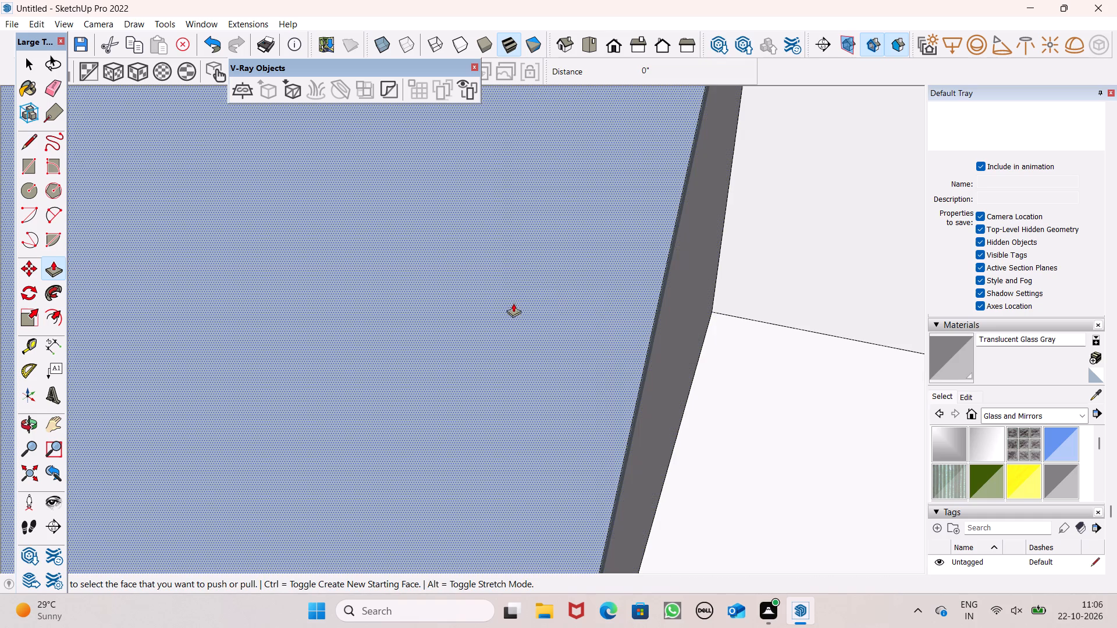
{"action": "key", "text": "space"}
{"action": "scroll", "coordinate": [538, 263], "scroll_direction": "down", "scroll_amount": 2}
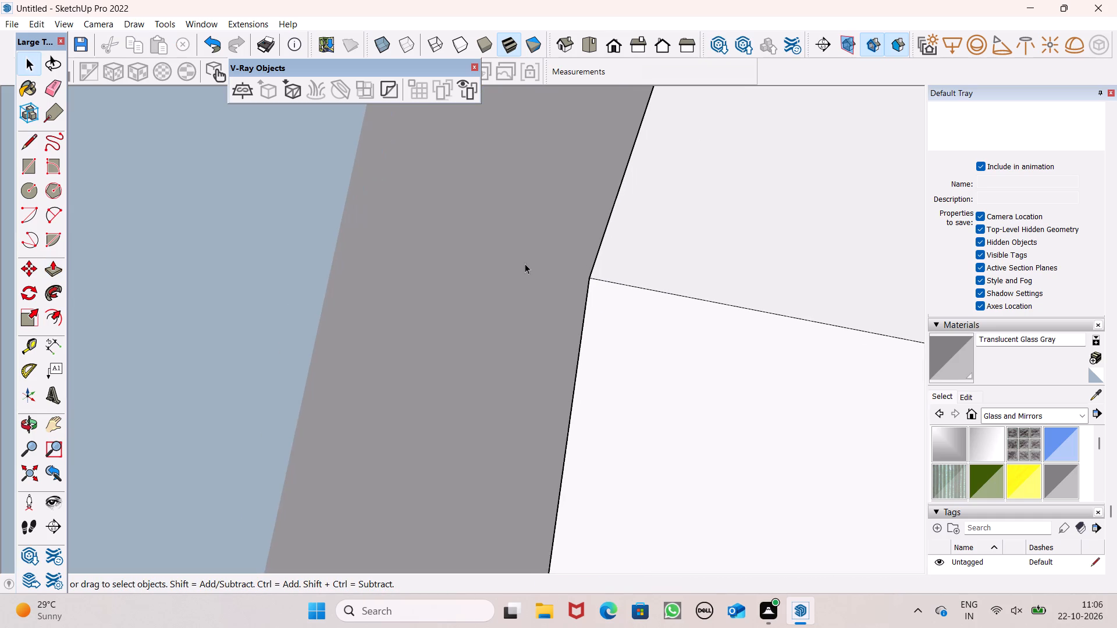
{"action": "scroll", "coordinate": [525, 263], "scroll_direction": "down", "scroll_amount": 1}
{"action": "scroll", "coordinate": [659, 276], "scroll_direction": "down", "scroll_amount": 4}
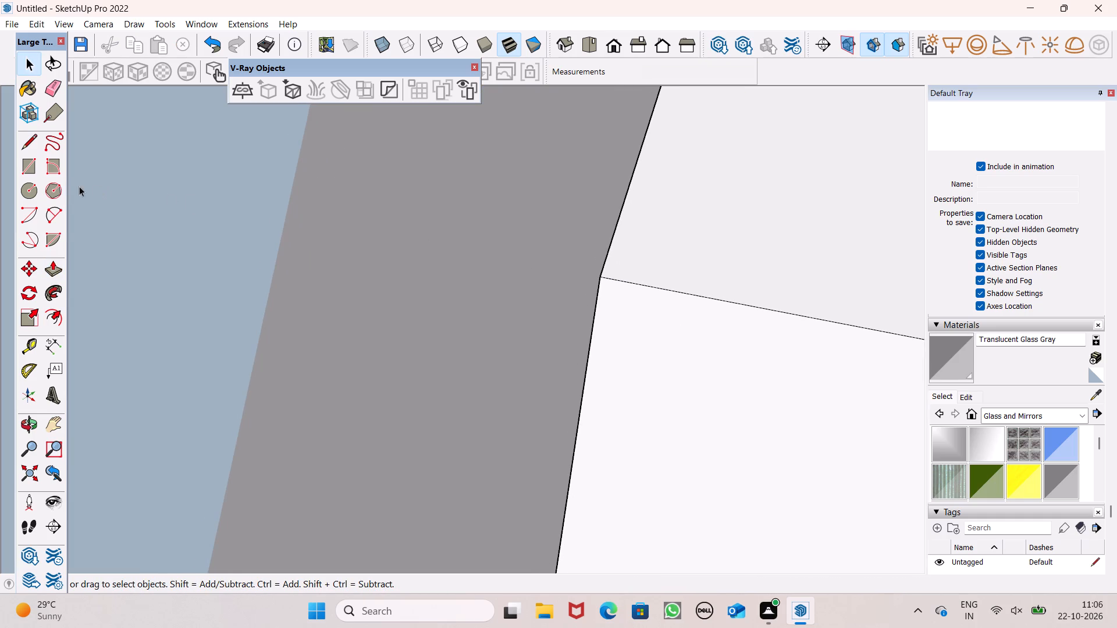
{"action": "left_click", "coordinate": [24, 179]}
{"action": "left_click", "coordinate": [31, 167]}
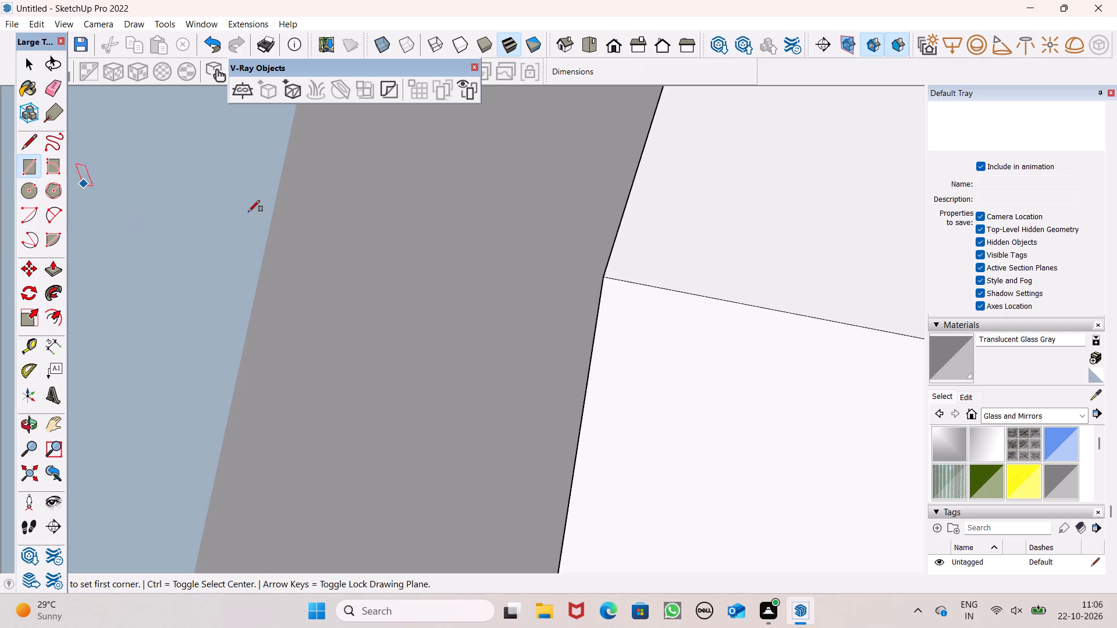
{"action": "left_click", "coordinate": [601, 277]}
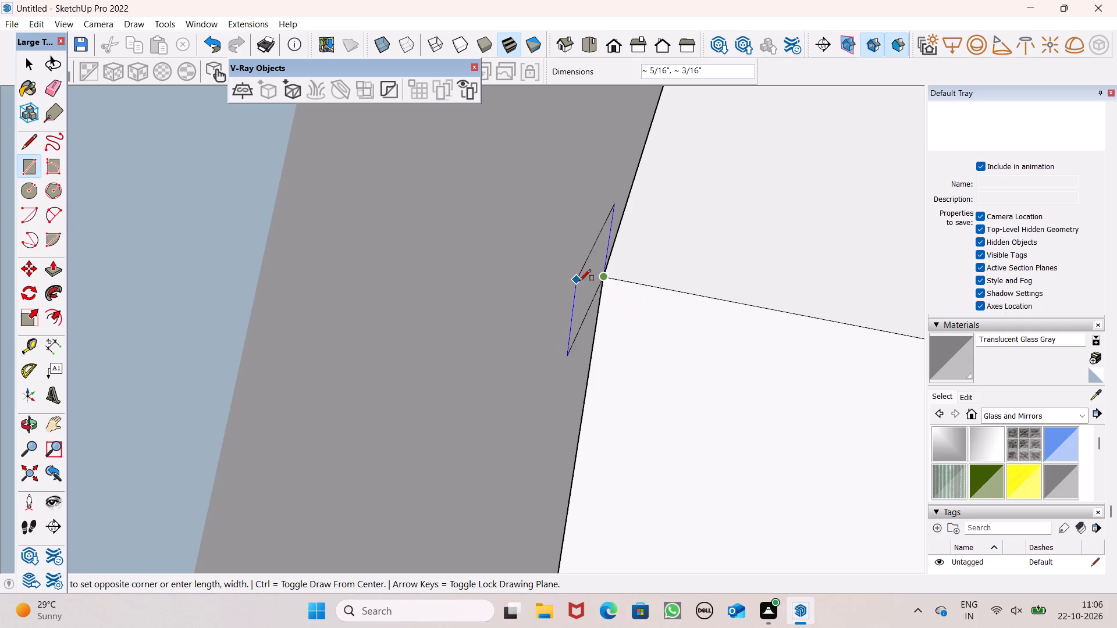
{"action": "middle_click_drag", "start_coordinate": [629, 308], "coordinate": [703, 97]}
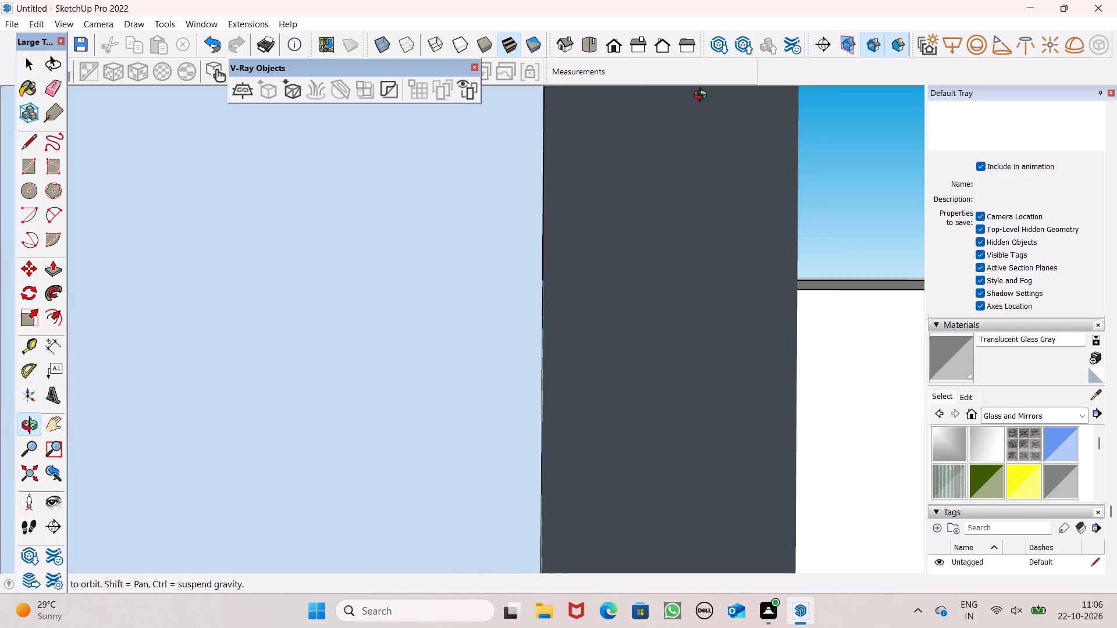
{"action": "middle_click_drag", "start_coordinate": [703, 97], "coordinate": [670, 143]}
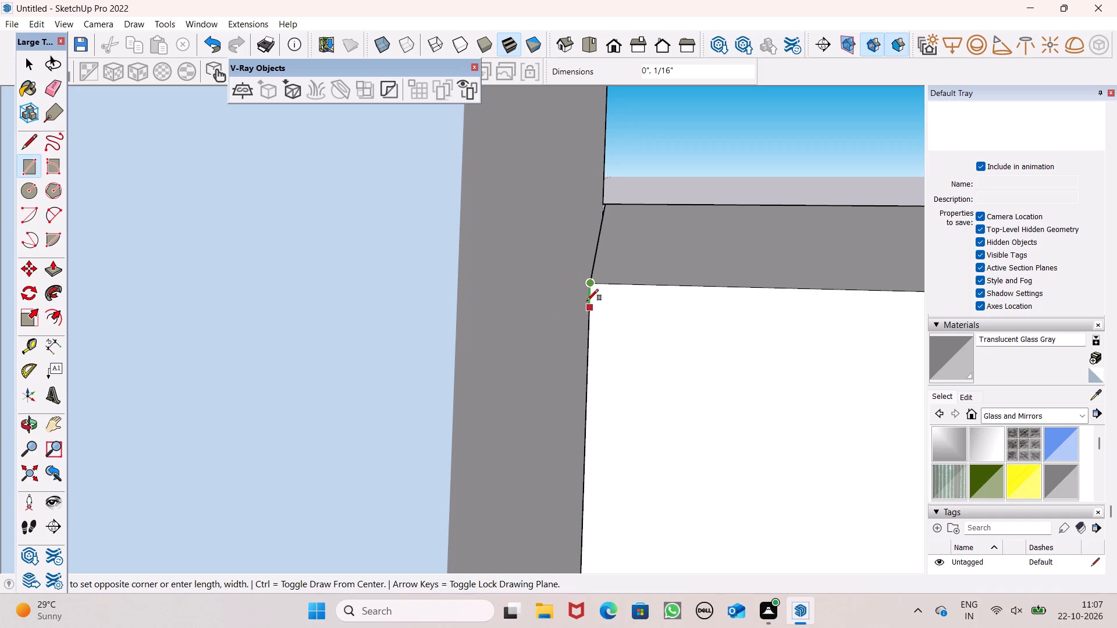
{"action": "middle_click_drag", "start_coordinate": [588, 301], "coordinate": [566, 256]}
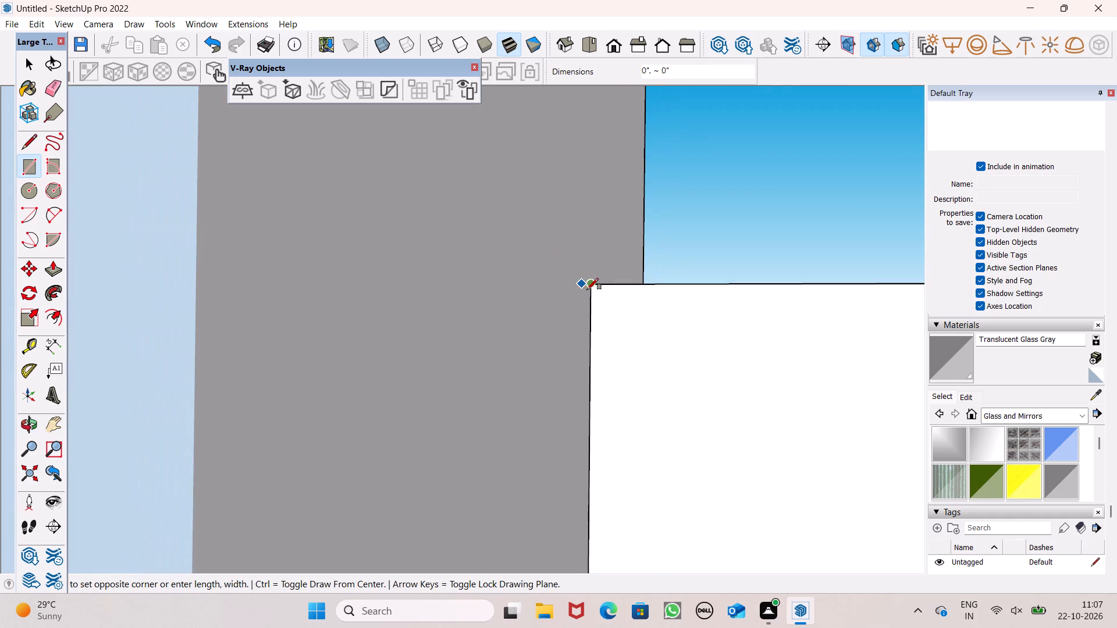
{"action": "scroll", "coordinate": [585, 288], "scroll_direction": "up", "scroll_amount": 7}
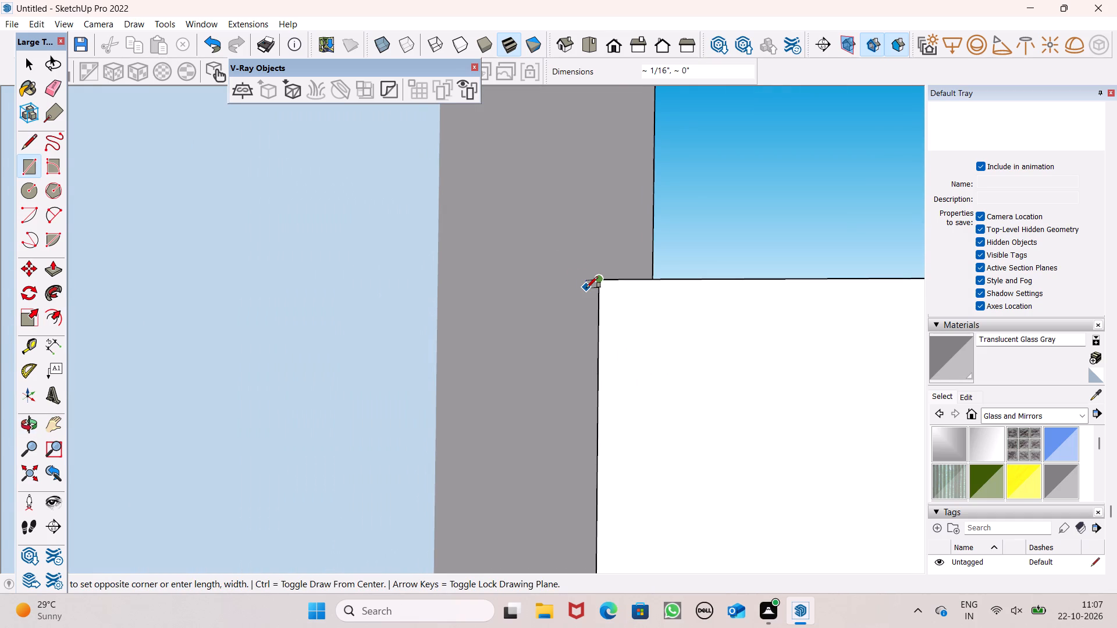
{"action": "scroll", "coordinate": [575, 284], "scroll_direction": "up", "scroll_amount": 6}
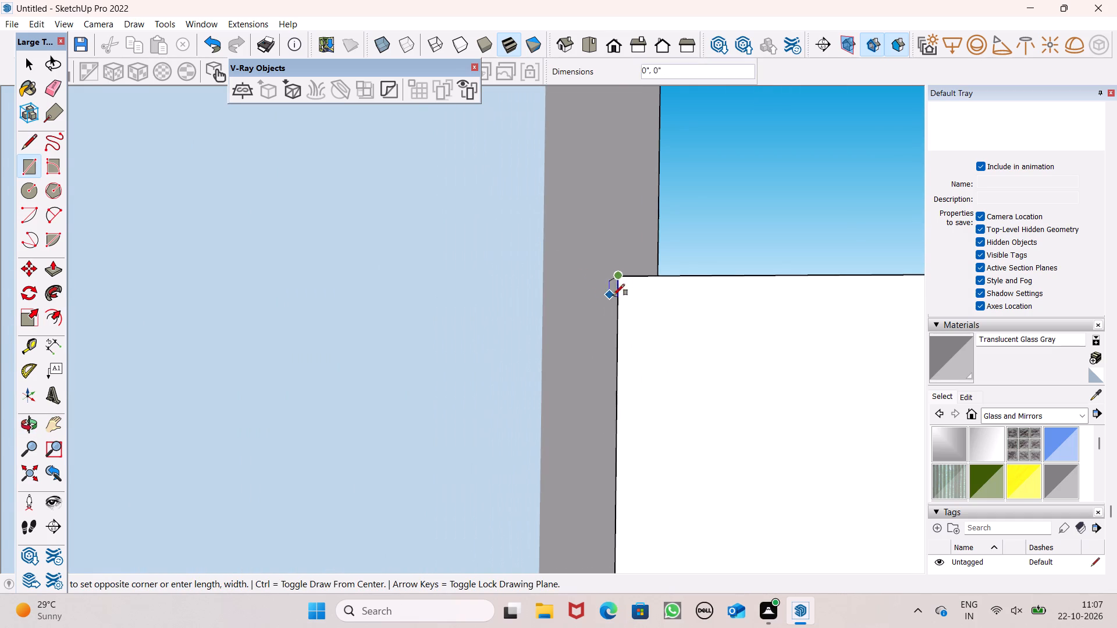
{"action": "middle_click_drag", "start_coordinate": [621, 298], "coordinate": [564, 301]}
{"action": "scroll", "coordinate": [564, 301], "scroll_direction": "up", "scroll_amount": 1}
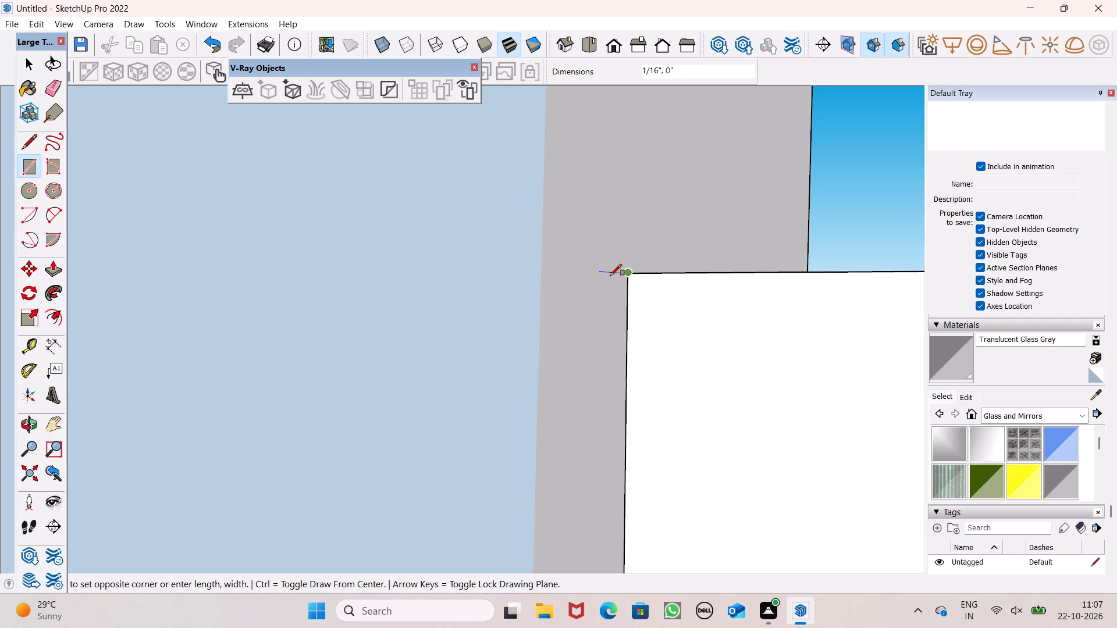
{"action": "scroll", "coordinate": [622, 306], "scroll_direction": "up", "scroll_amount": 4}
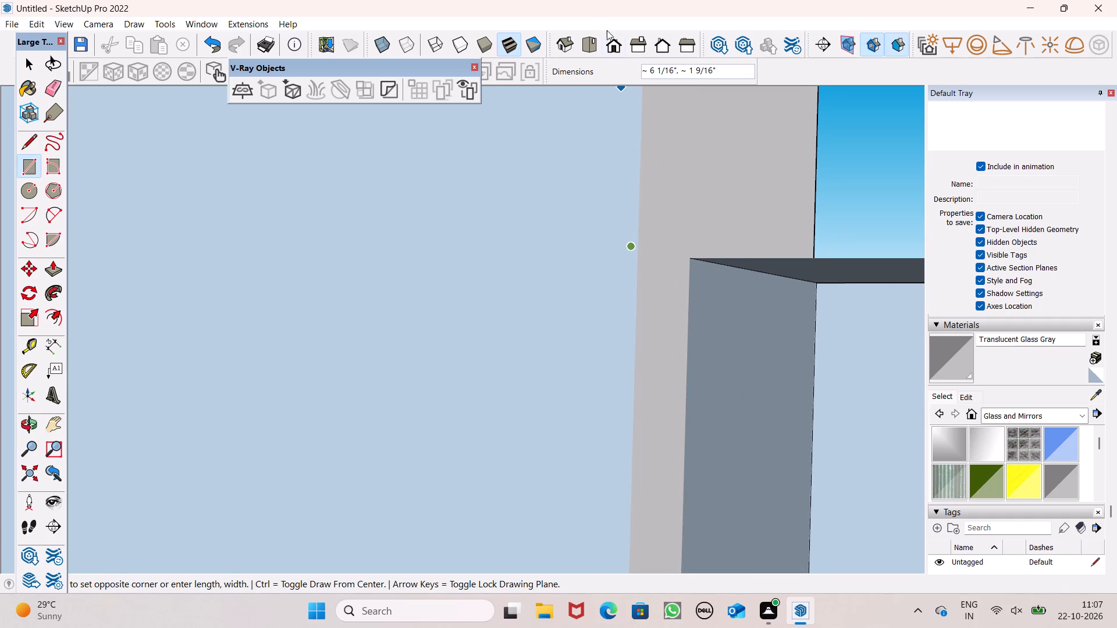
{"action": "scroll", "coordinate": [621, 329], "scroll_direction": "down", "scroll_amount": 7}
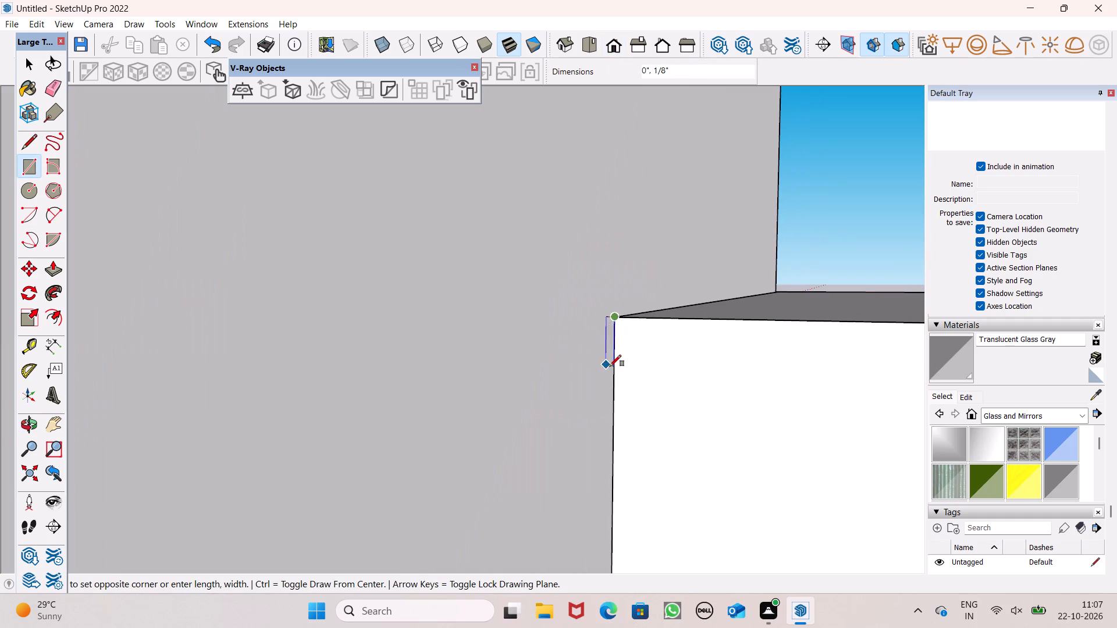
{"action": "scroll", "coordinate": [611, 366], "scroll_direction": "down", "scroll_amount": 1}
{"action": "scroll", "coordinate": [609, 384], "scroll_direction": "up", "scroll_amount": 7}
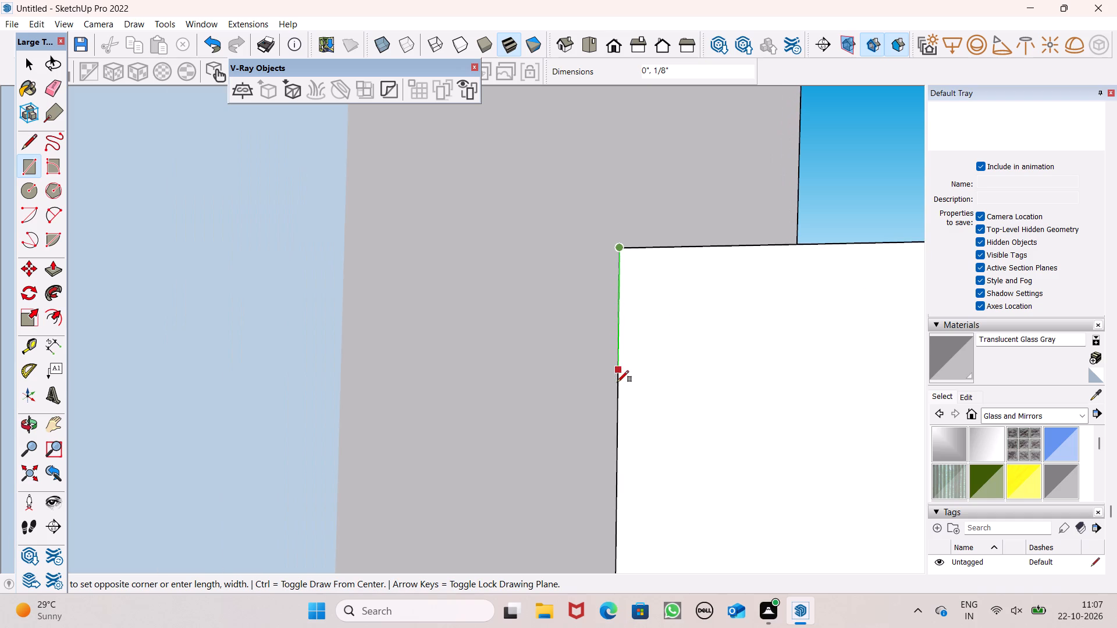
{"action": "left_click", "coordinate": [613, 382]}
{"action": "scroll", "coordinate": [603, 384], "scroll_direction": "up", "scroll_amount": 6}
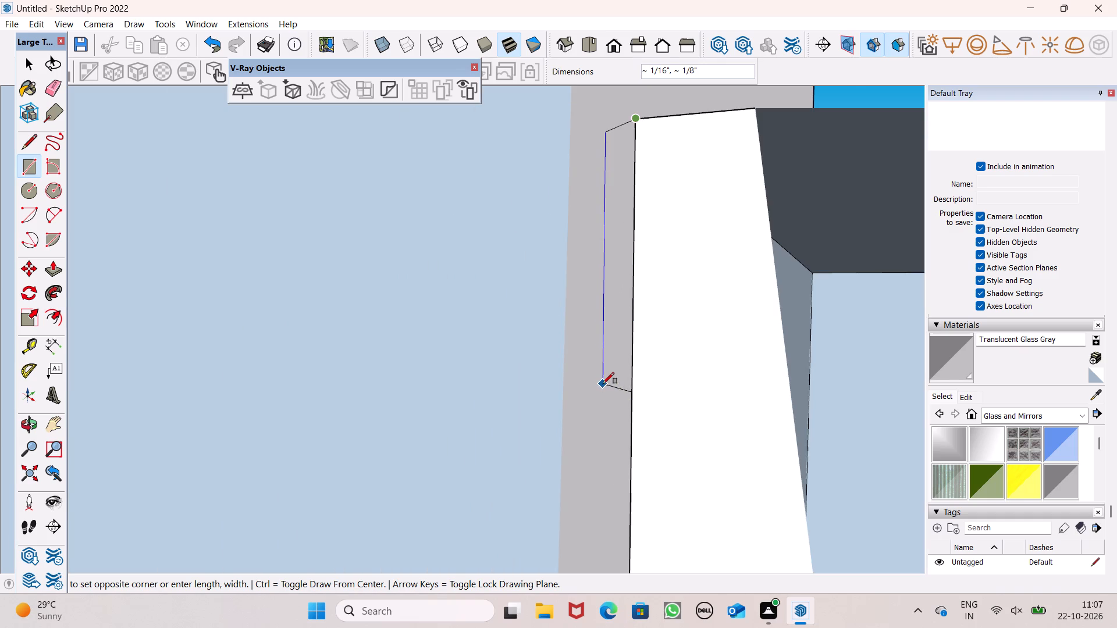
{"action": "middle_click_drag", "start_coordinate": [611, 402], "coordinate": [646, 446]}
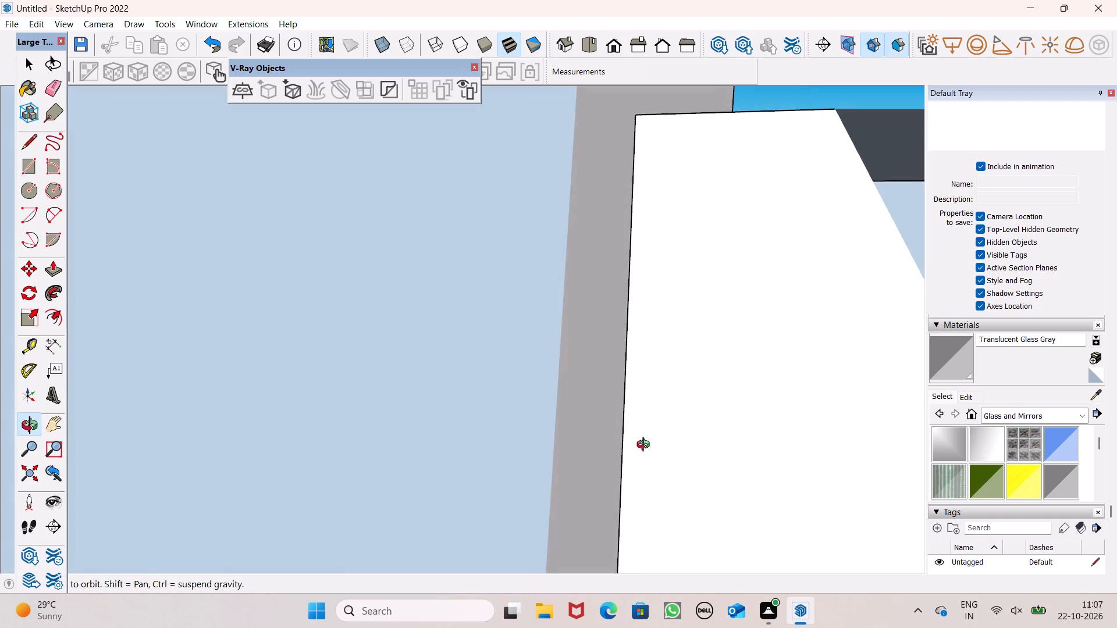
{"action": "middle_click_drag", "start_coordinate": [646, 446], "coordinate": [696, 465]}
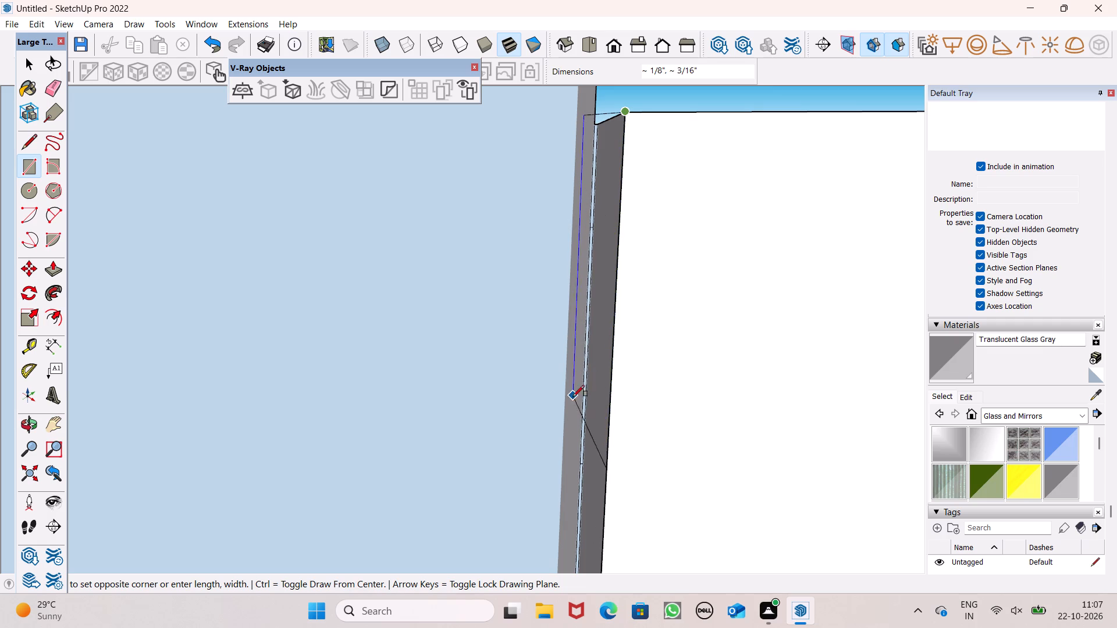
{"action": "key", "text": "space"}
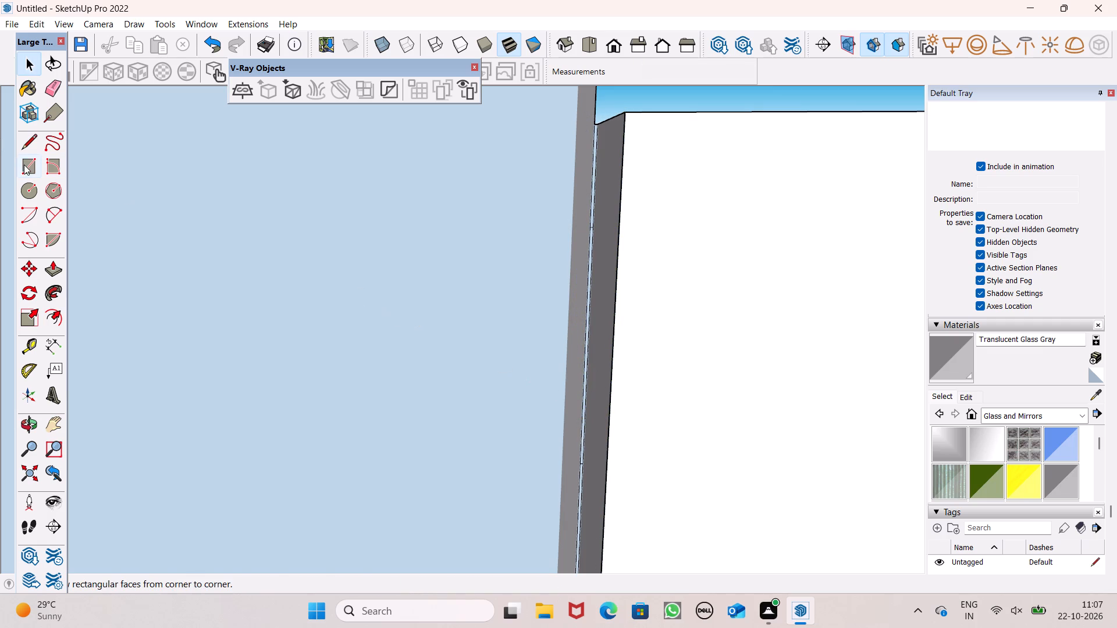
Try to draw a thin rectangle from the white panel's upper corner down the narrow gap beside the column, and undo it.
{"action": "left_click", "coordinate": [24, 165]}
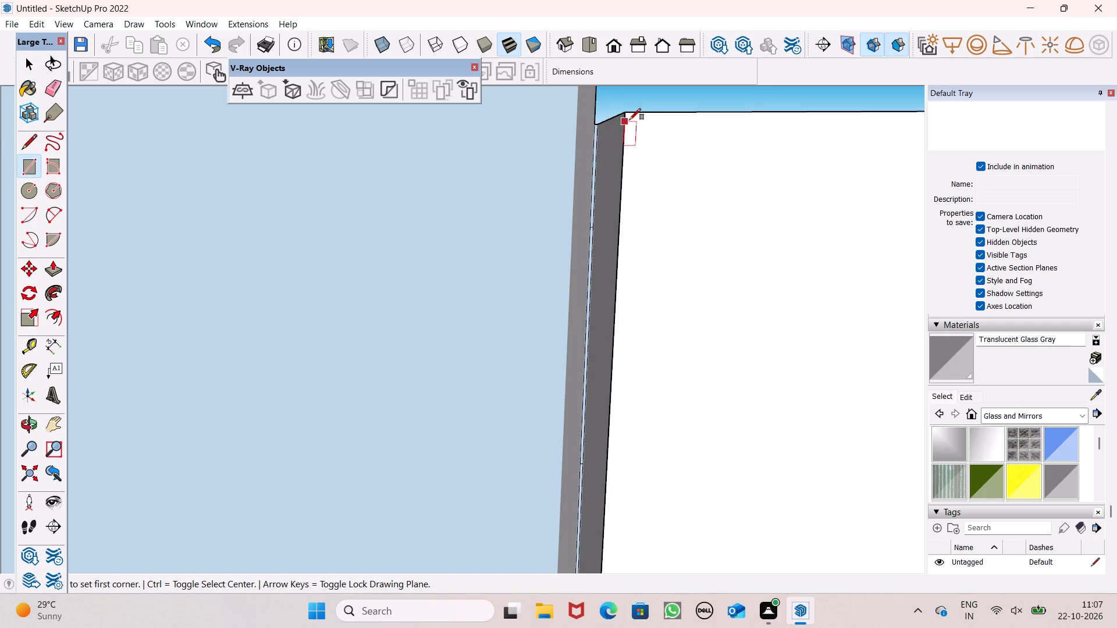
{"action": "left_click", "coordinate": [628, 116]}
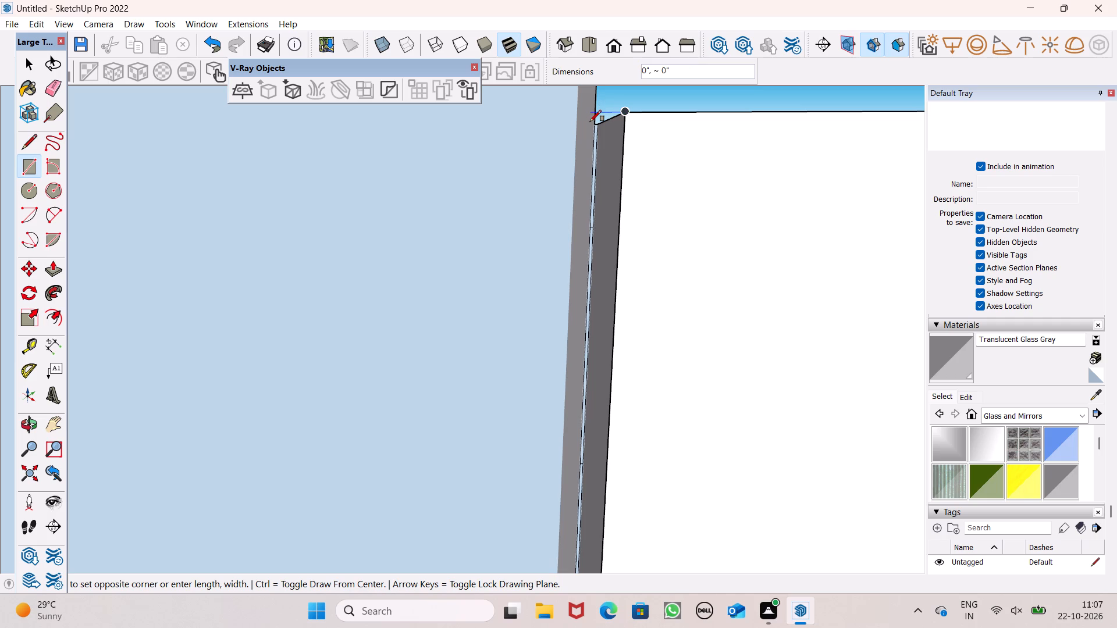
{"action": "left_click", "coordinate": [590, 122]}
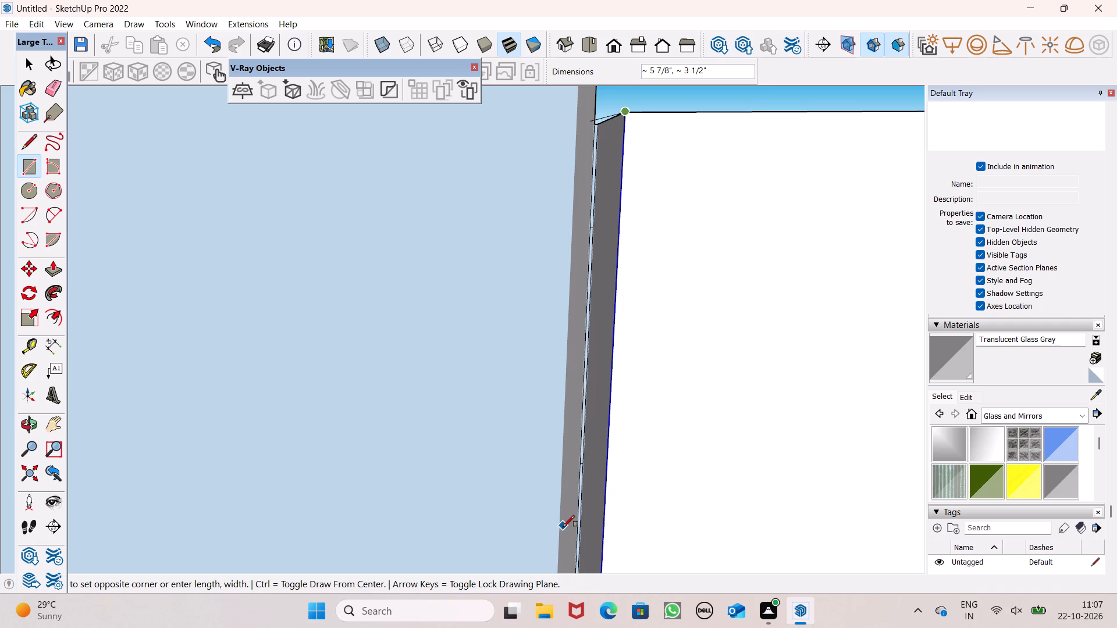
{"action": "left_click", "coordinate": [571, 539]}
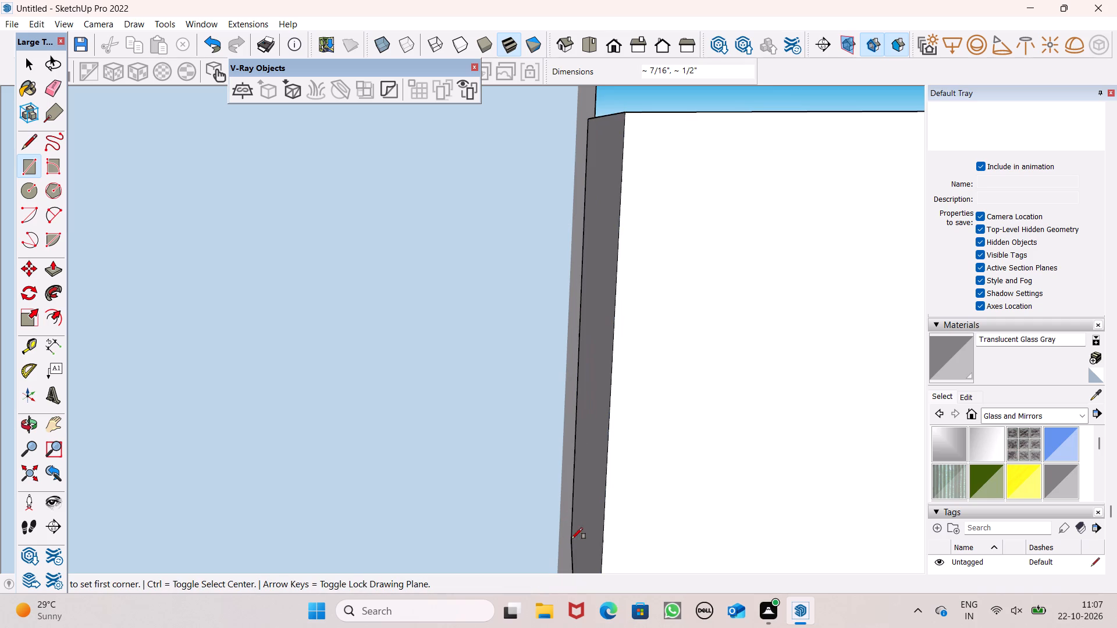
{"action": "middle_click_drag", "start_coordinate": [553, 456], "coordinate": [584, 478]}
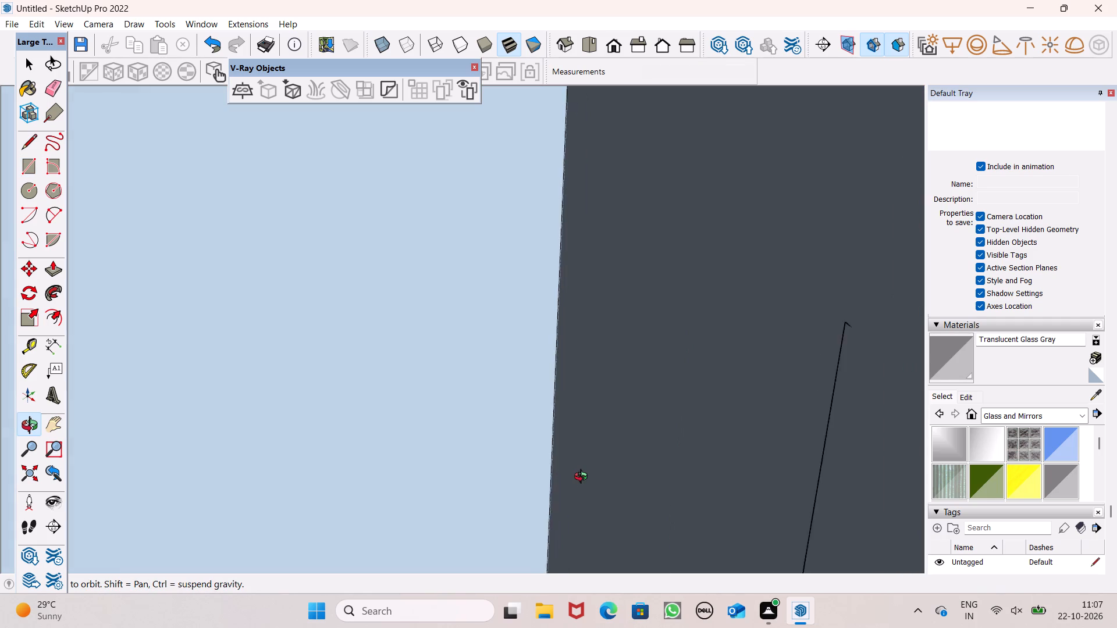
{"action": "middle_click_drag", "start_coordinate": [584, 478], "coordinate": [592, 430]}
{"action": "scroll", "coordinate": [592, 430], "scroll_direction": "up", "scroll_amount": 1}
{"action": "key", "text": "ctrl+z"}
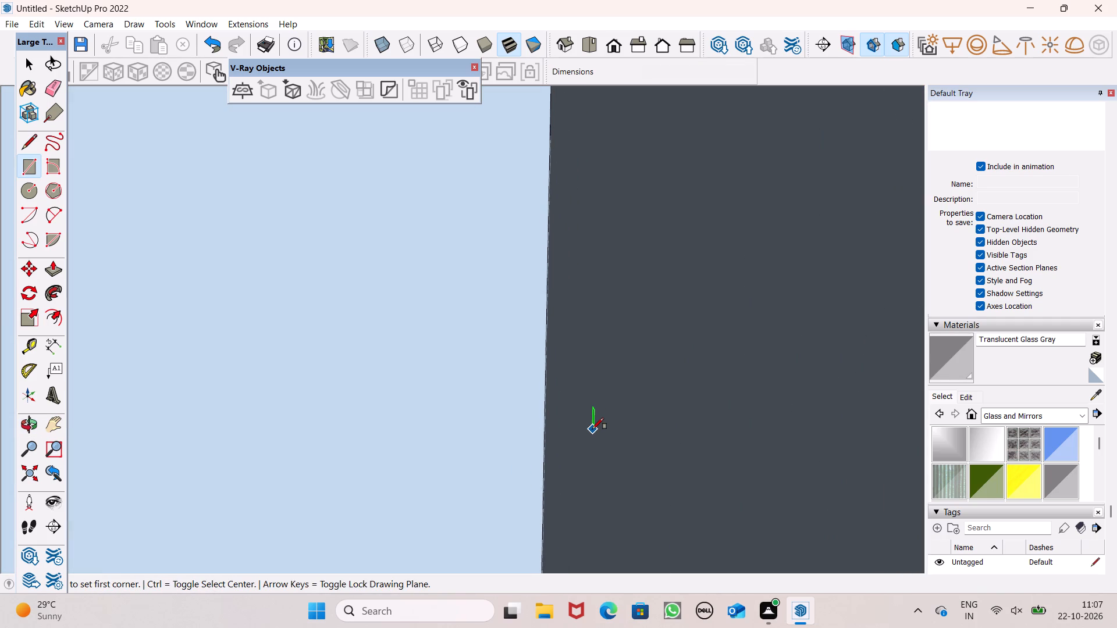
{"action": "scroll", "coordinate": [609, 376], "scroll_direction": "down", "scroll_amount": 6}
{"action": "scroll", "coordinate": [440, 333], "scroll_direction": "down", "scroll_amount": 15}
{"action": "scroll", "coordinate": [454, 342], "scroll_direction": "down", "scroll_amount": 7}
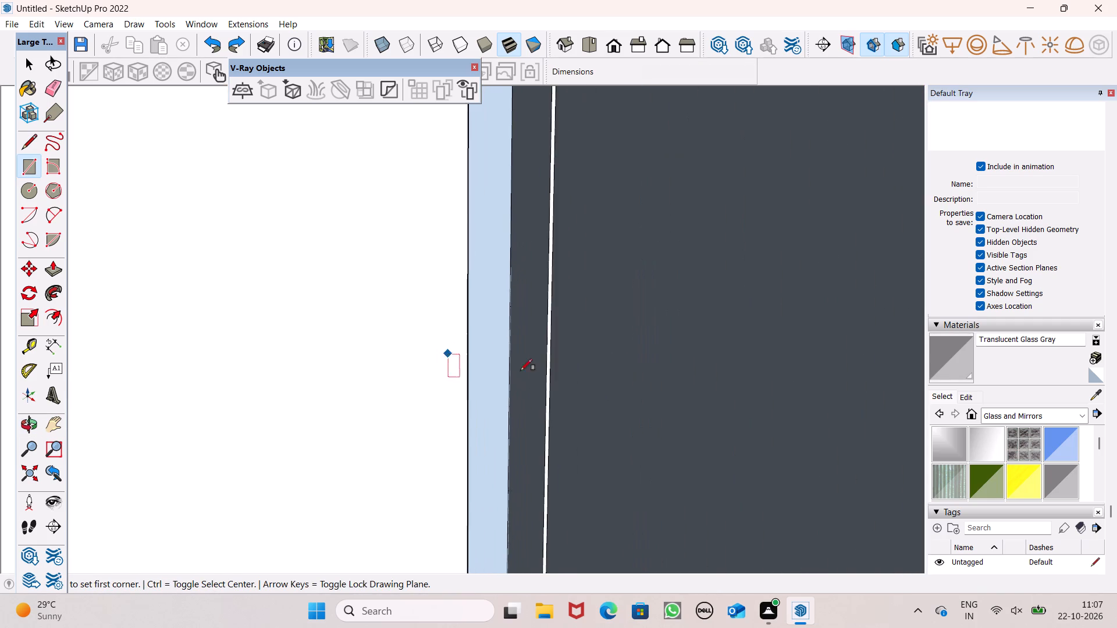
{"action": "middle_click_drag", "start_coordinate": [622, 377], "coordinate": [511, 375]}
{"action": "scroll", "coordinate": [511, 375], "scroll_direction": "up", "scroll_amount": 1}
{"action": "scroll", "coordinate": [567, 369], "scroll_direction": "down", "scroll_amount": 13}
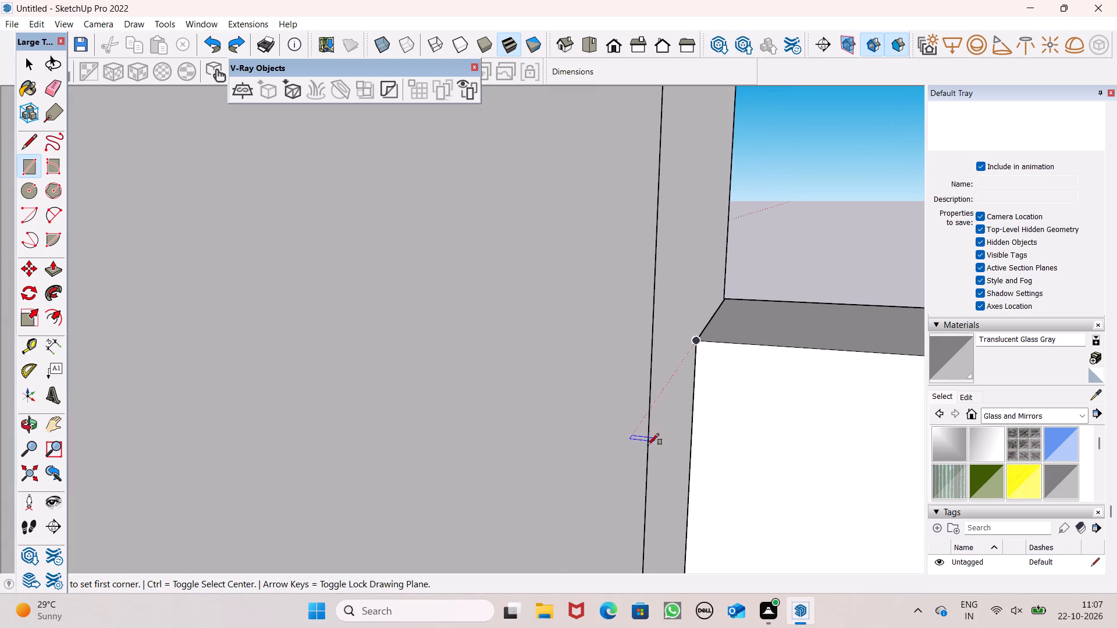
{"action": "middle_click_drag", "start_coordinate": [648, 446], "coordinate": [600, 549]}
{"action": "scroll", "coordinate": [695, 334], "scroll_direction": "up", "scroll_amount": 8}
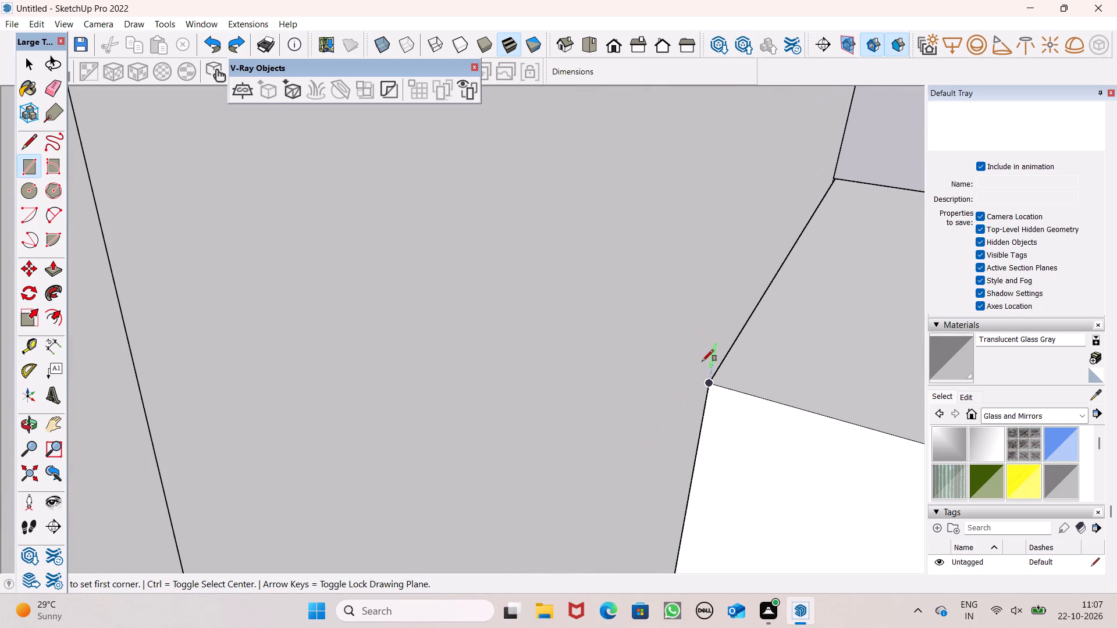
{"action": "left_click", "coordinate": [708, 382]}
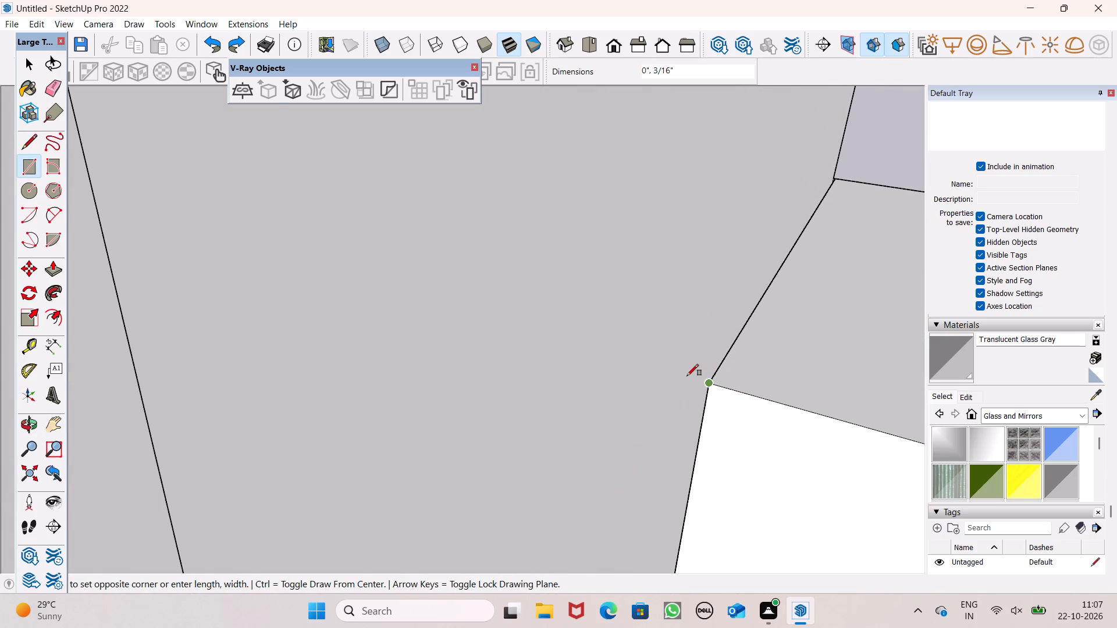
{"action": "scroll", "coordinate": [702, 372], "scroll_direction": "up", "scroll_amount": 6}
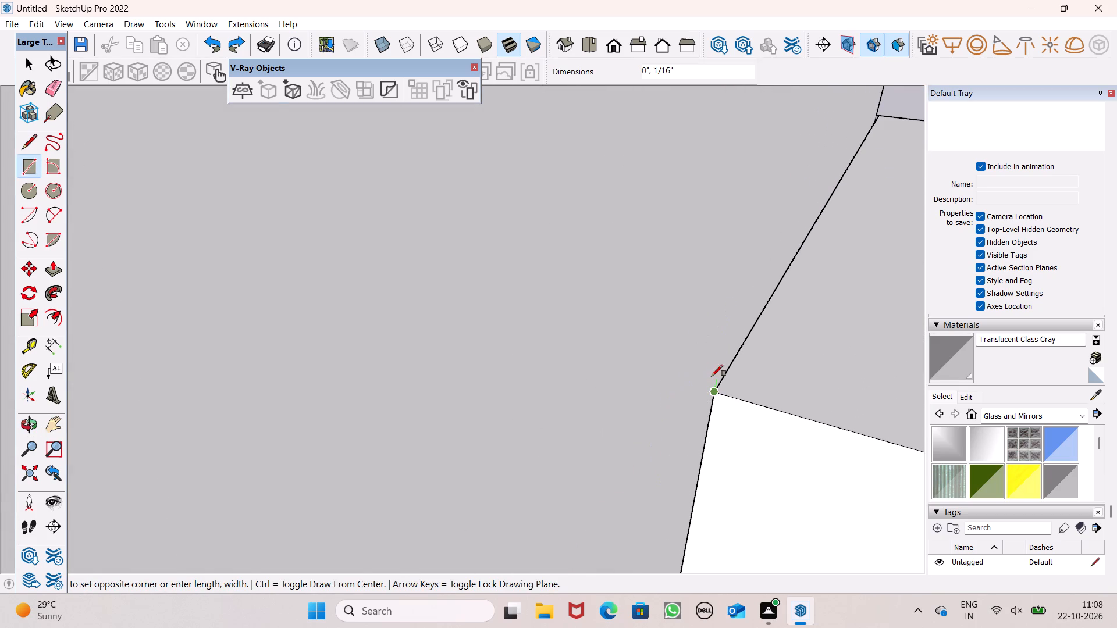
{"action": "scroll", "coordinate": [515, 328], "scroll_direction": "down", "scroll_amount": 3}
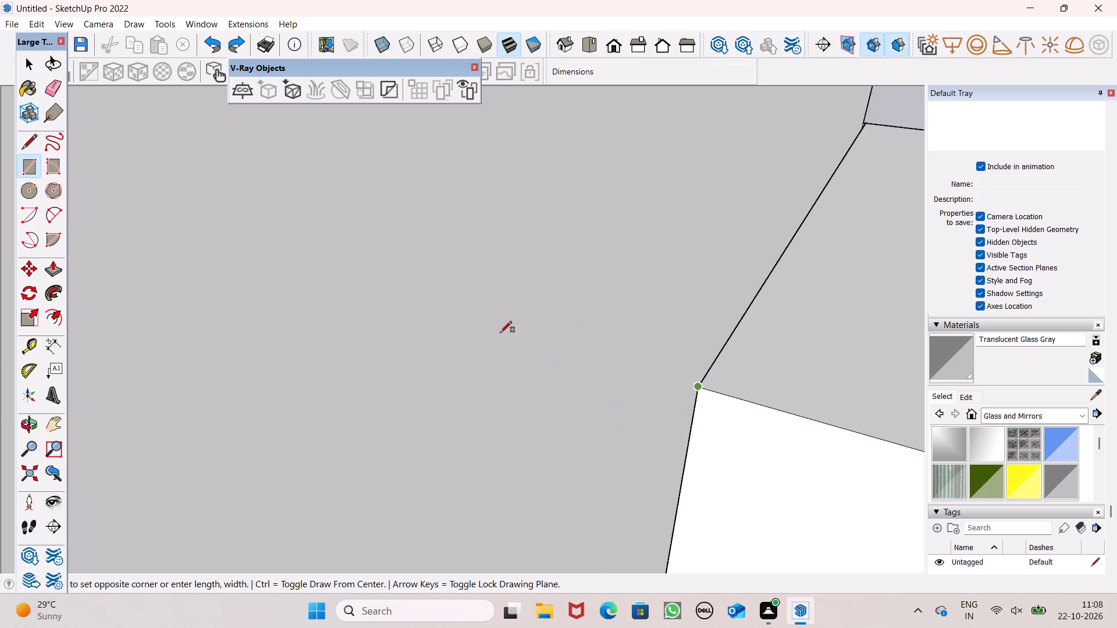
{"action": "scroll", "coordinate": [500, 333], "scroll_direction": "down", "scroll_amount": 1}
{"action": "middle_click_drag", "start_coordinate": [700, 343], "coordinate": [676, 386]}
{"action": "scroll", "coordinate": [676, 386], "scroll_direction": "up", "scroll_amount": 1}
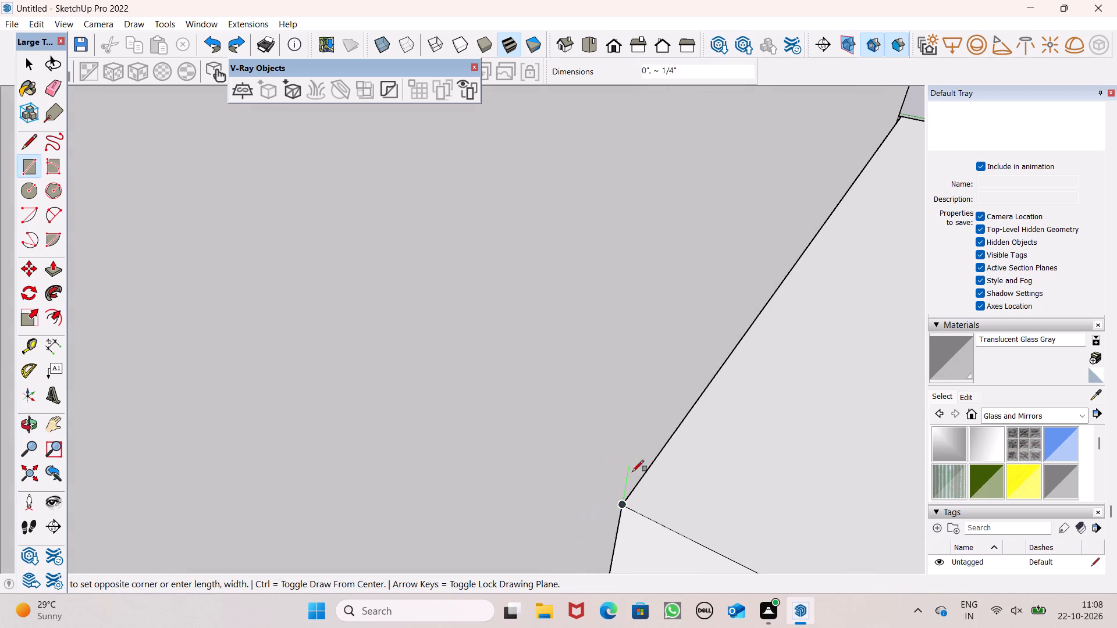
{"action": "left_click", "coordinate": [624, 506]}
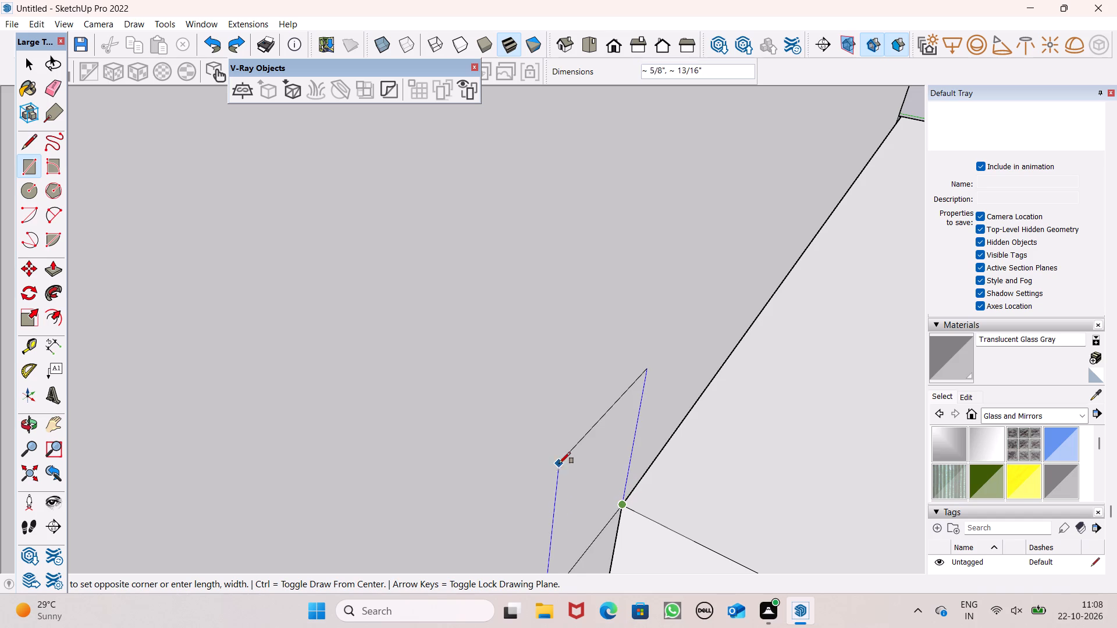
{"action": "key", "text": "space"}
Draw a very thin rectangle about 5 7/8" long where the white panel's top face meets the gray column, from back corner to front corner.
{"action": "left_click", "coordinate": [20, 173]}
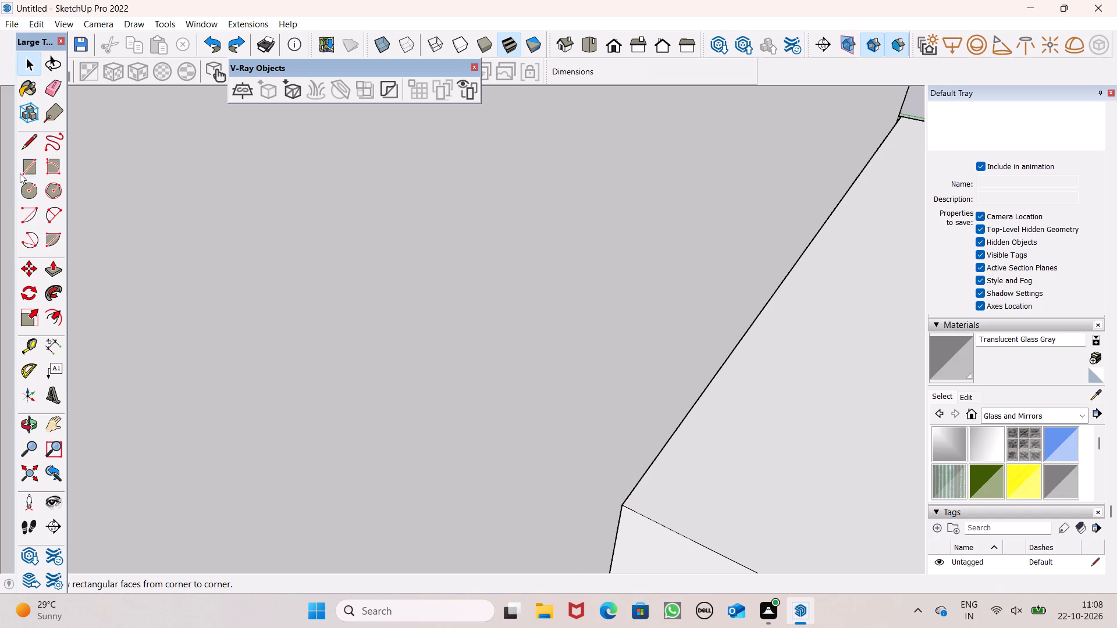
{"action": "scroll", "coordinate": [903, 137], "scroll_direction": "up", "scroll_amount": 7}
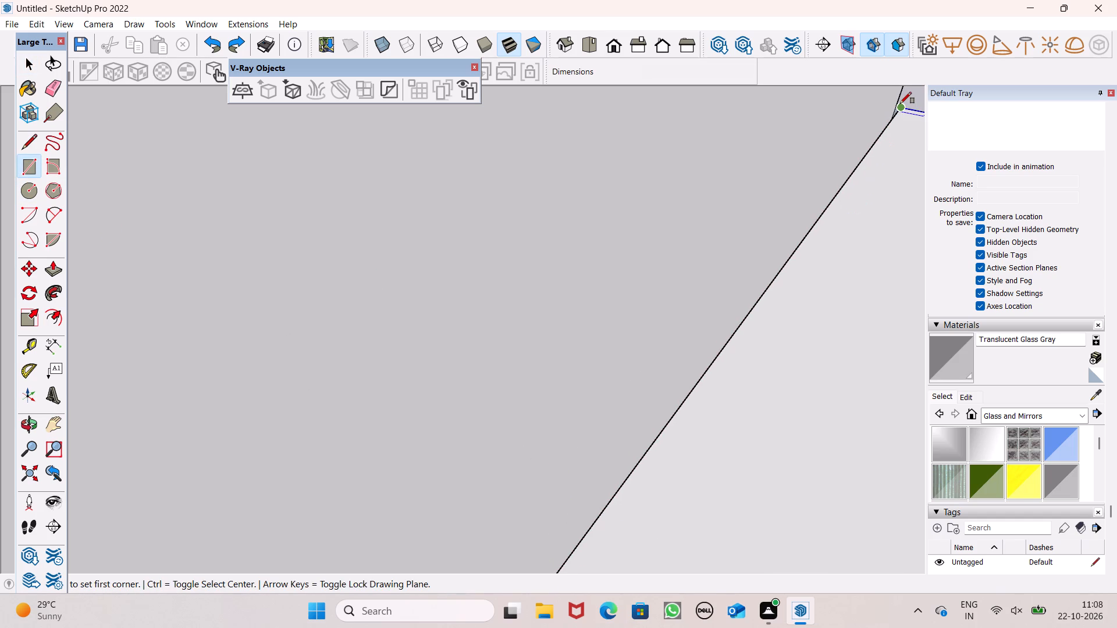
{"action": "left_click", "coordinate": [899, 104]}
{"action": "scroll", "coordinate": [857, 148], "scroll_direction": "down", "scroll_amount": 2}
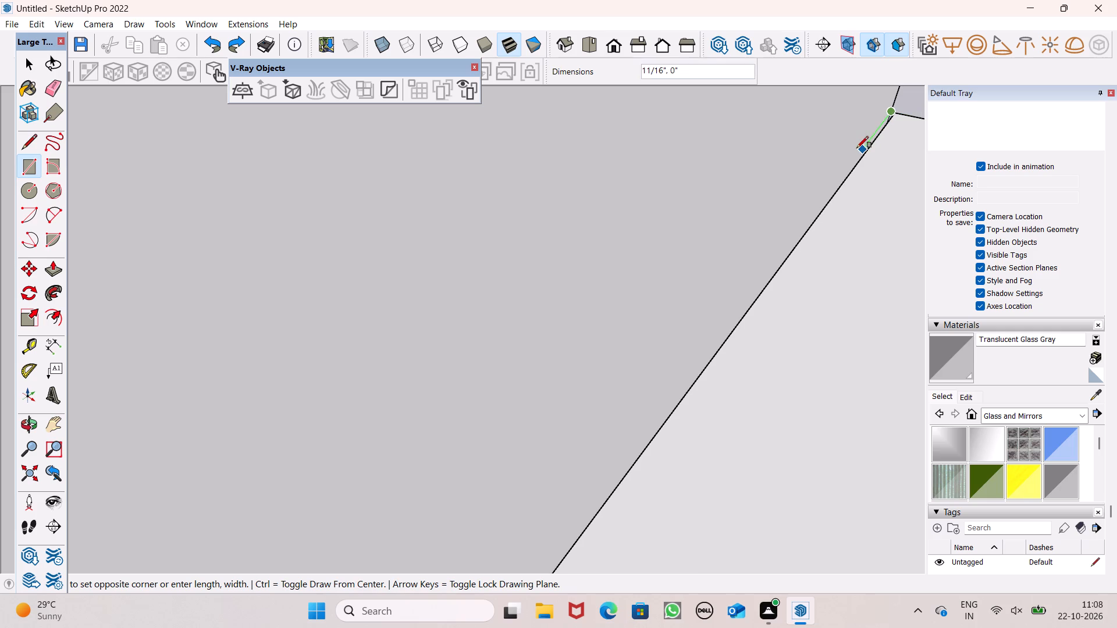
{"action": "scroll", "coordinate": [776, 261], "scroll_direction": "down", "scroll_amount": 4}
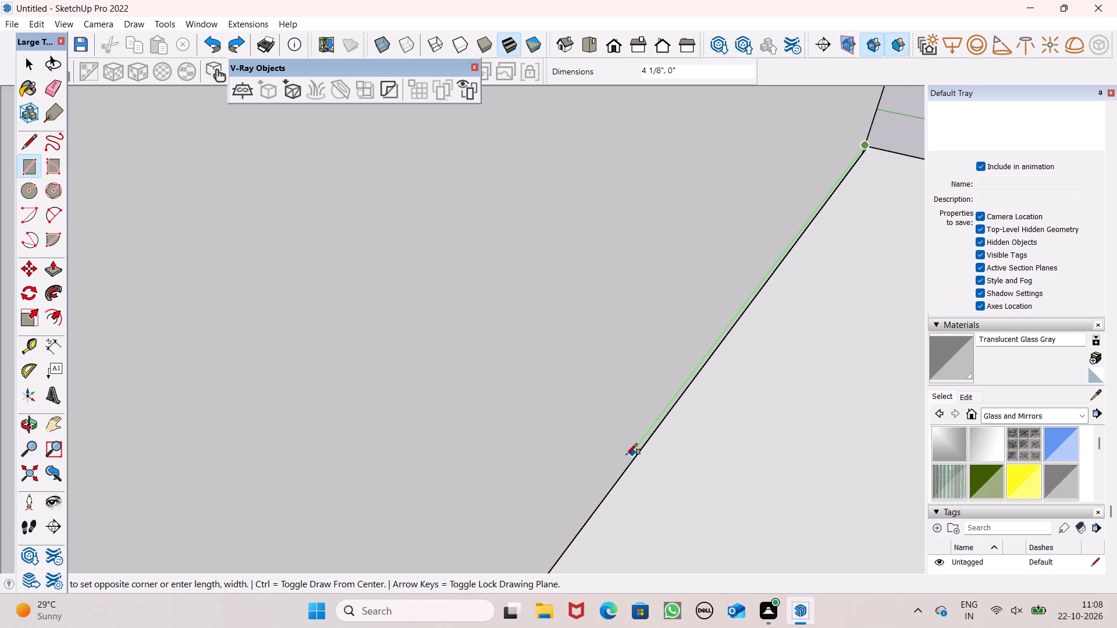
{"action": "left_click", "coordinate": [626, 455]}
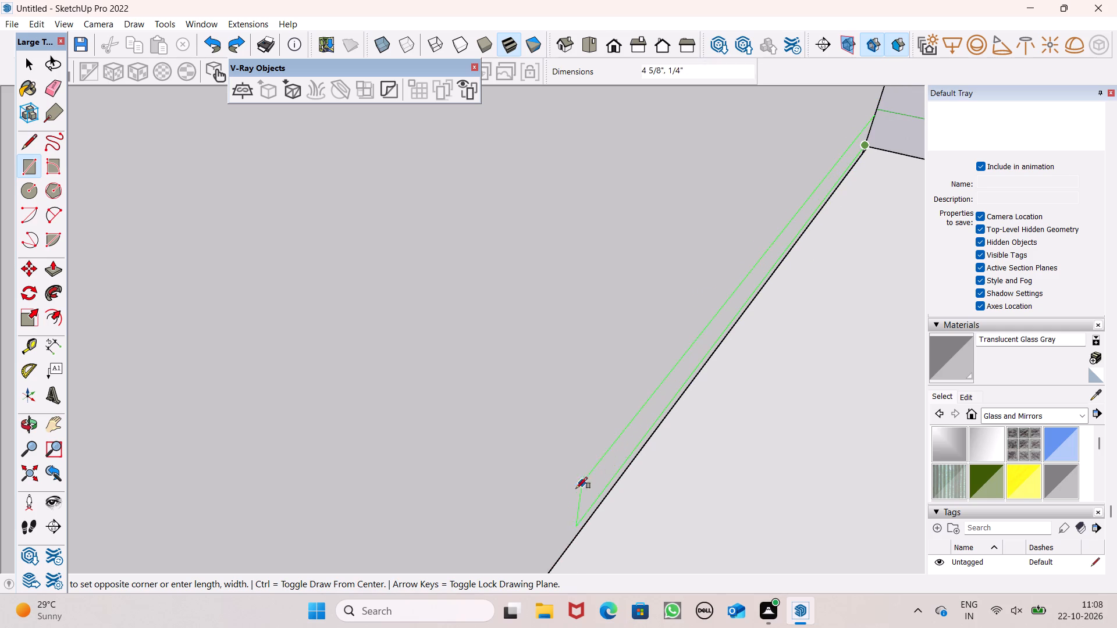
{"action": "scroll", "coordinate": [713, 416], "scroll_direction": "down", "scroll_amount": 8}
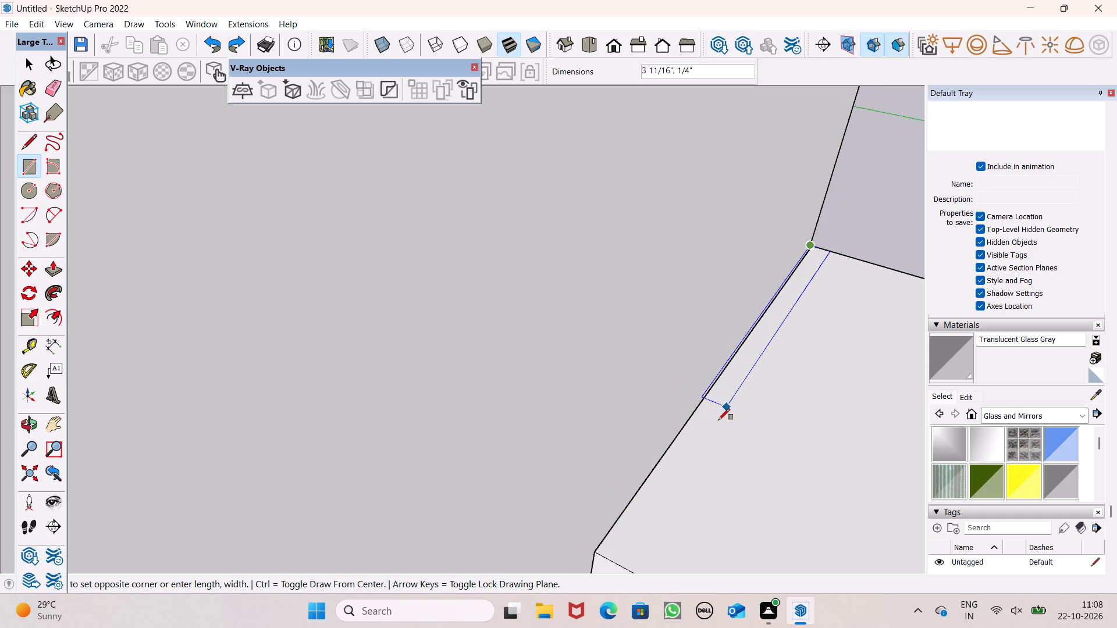
{"action": "scroll", "coordinate": [727, 401], "scroll_direction": "down", "scroll_amount": 2}
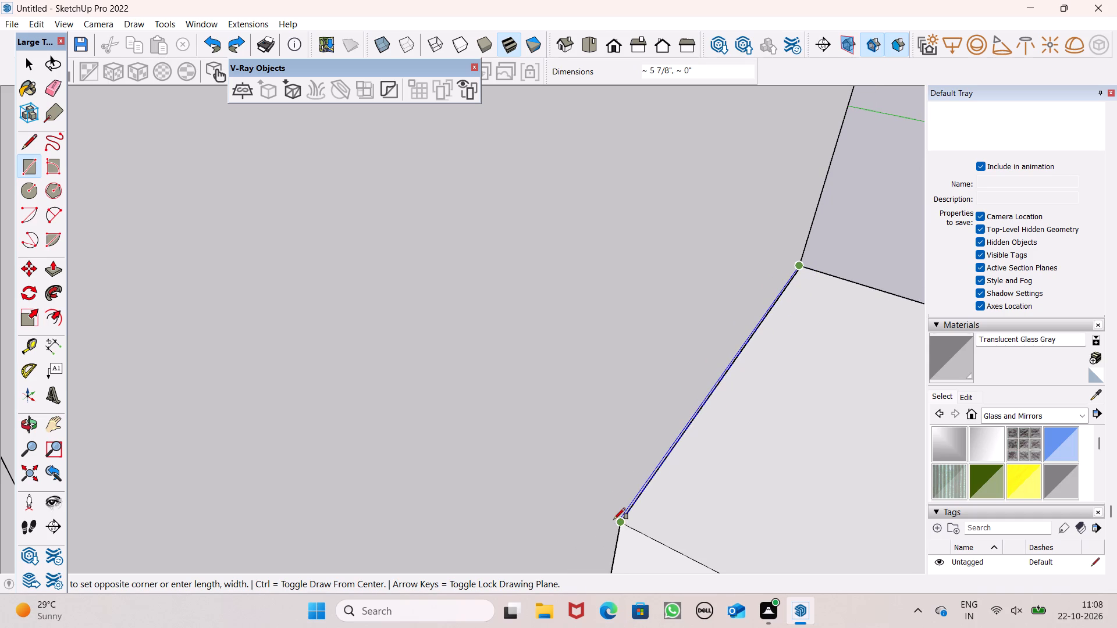
{"action": "scroll", "coordinate": [618, 520], "scroll_direction": "up", "scroll_amount": 5}
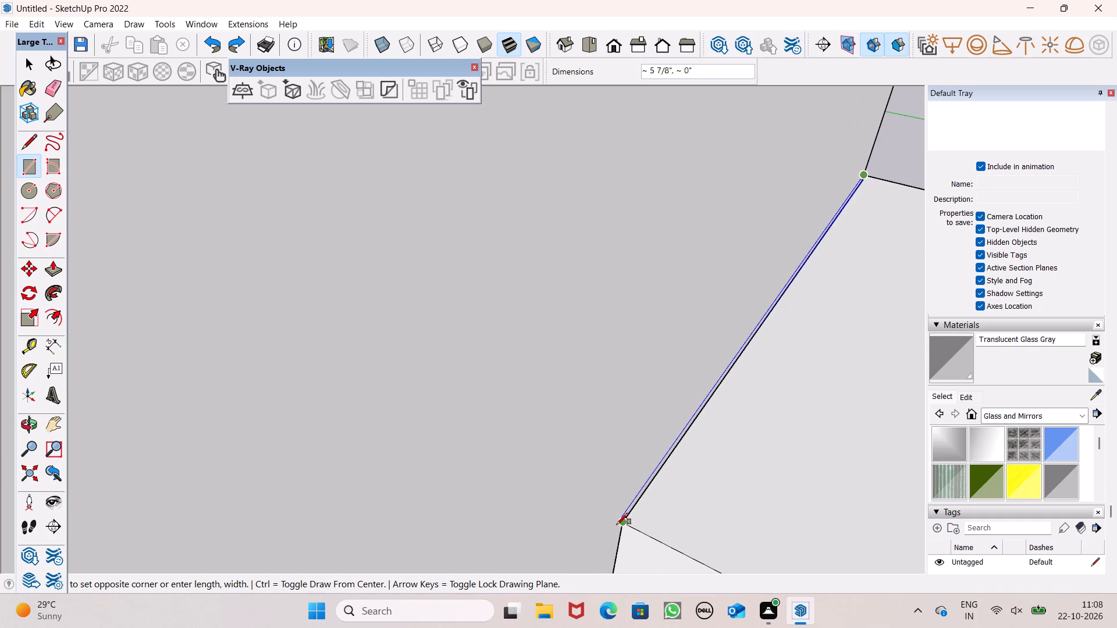
{"action": "scroll", "coordinate": [617, 524], "scroll_direction": "up", "scroll_amount": 6}
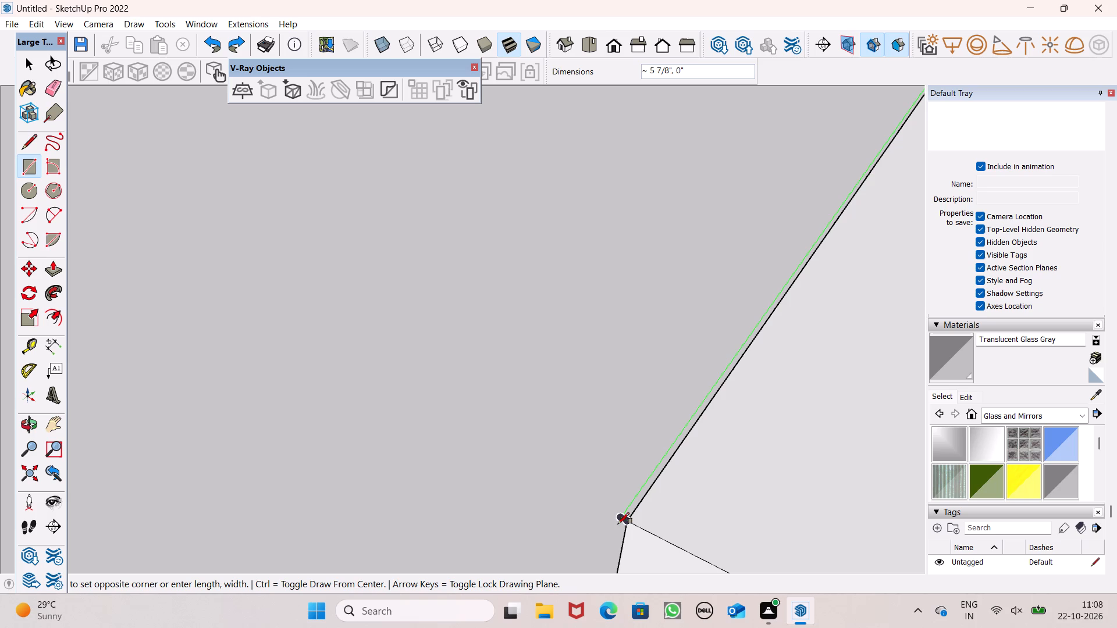
{"action": "left_click", "coordinate": [626, 522]}
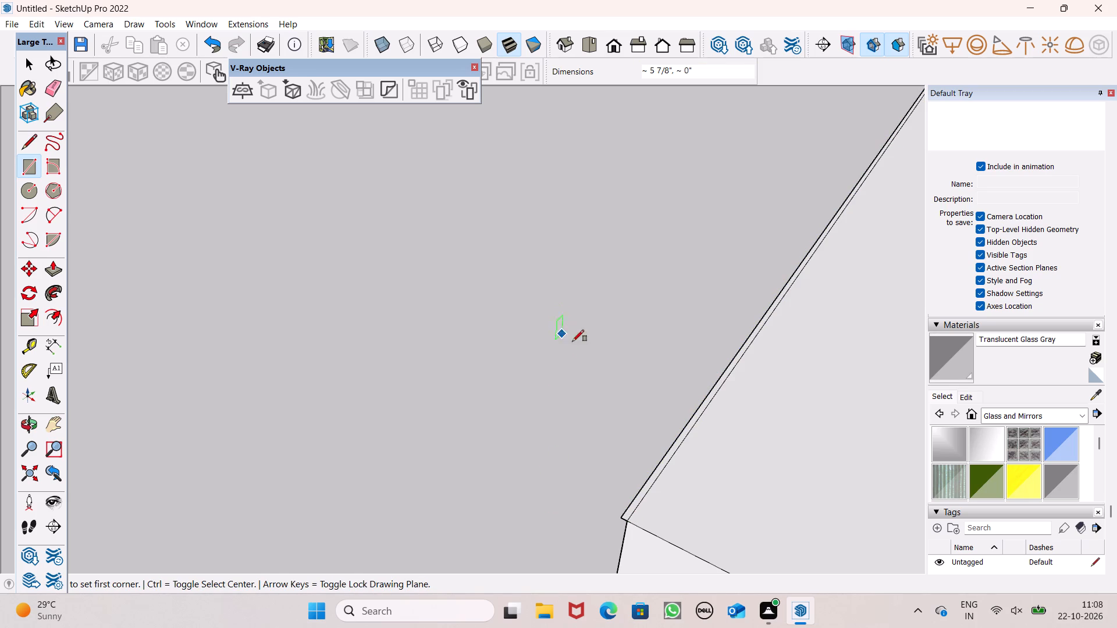
Draw a very thin rectangle about 2' 7 7/8" long from the balcony panel's upper corner down its edge against the column.
{"action": "middle_click_drag", "start_coordinate": [643, 429], "coordinate": [724, 333]}
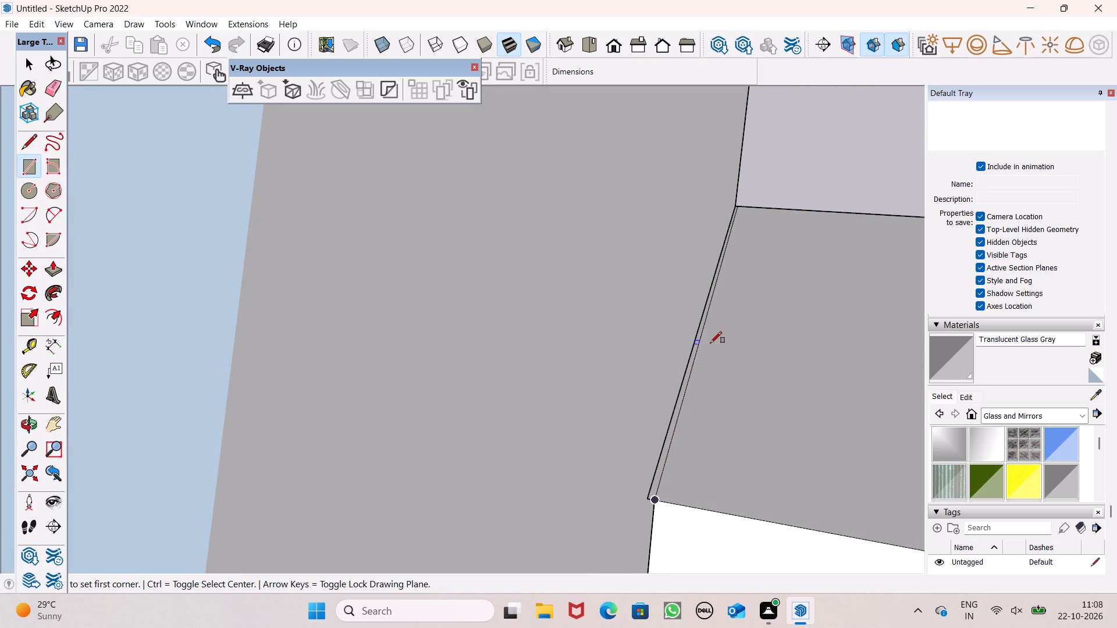
{"action": "scroll", "coordinate": [657, 303], "scroll_direction": "down", "scroll_amount": 4}
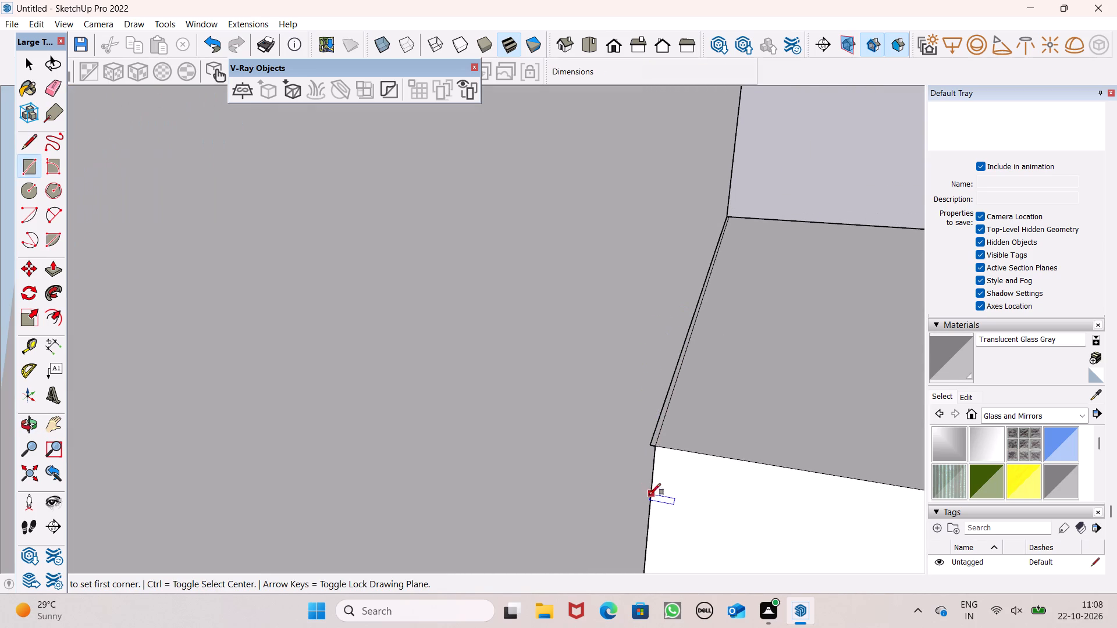
{"action": "middle_click_drag", "start_coordinate": [651, 495], "coordinate": [673, 355]}
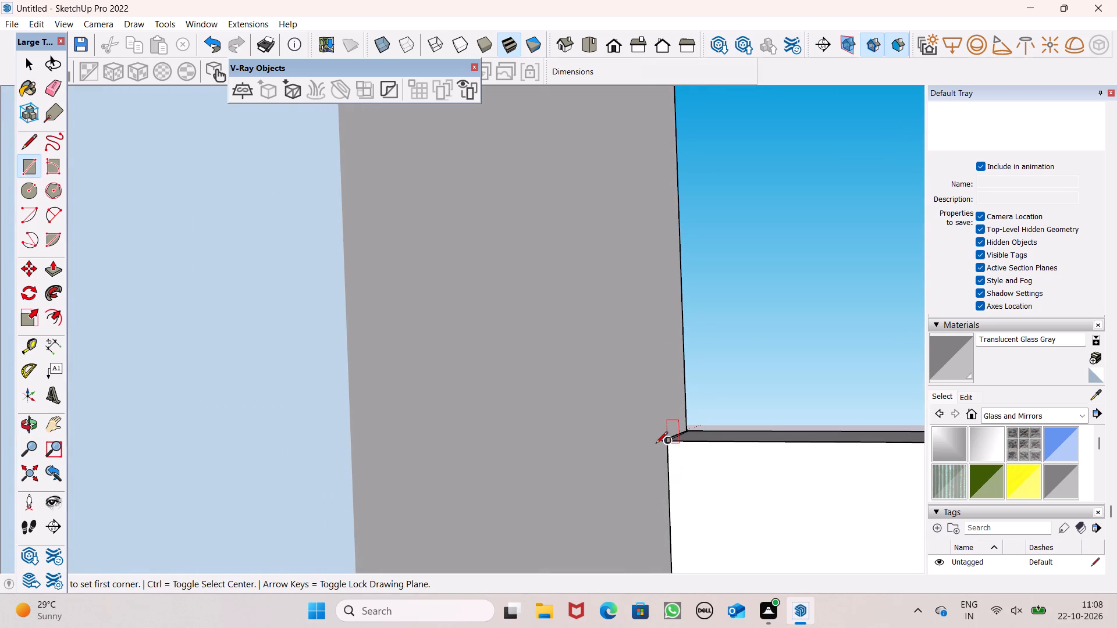
{"action": "scroll", "coordinate": [650, 470], "scroll_direction": "up", "scroll_amount": 15}
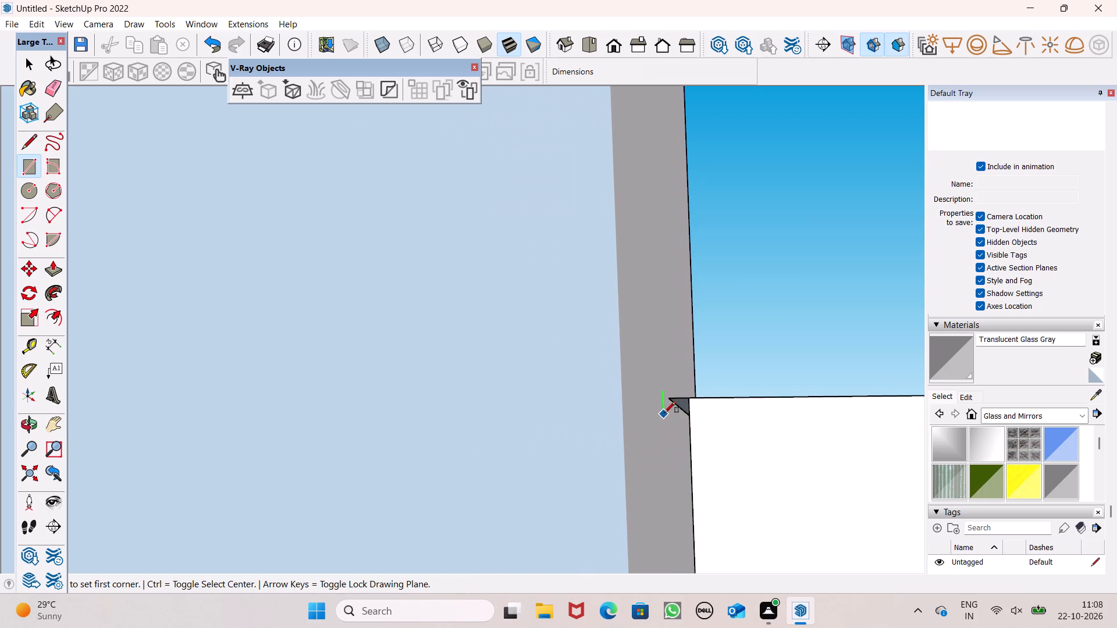
{"action": "left_click", "coordinate": [671, 404]}
{"action": "scroll", "coordinate": [688, 495], "scroll_direction": "down", "scroll_amount": 12}
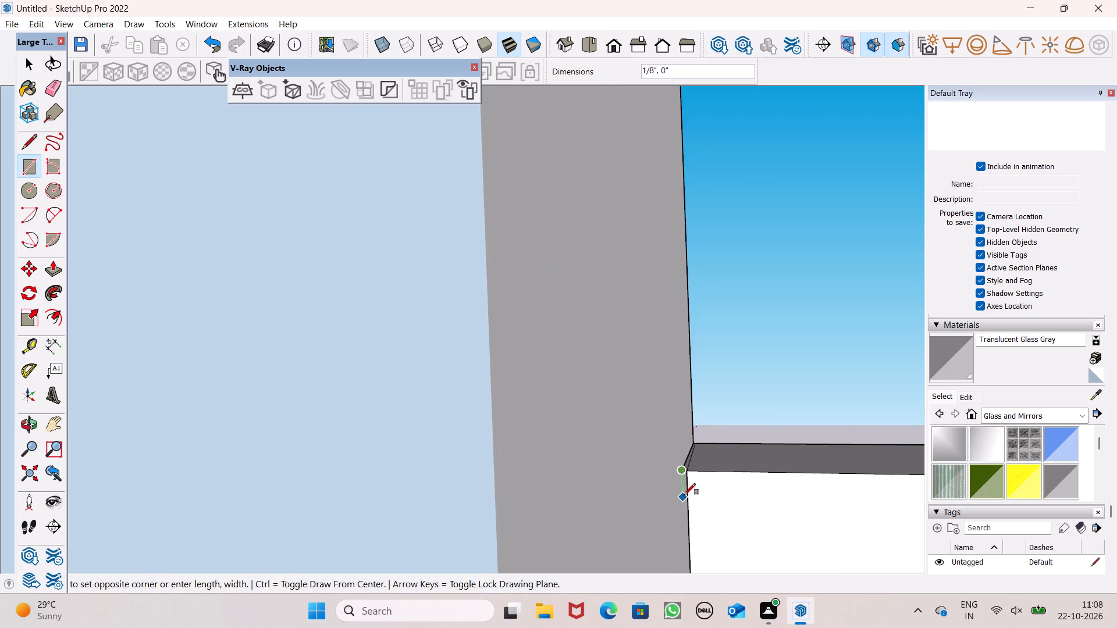
{"action": "scroll", "coordinate": [715, 368], "scroll_direction": "down", "scroll_amount": 6}
{"action": "middle_click_drag", "start_coordinate": [720, 422], "coordinate": [691, 419]}
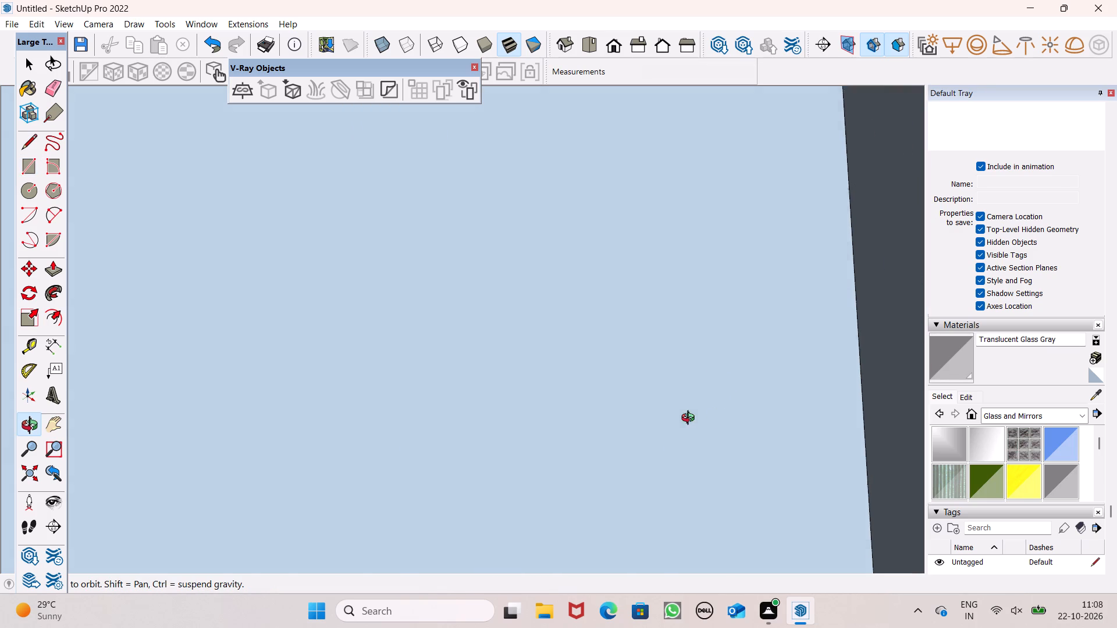
{"action": "middle_click_drag", "start_coordinate": [691, 419], "coordinate": [583, 421]}
{"action": "scroll", "coordinate": [762, 405], "scroll_direction": "down", "scroll_amount": 11}
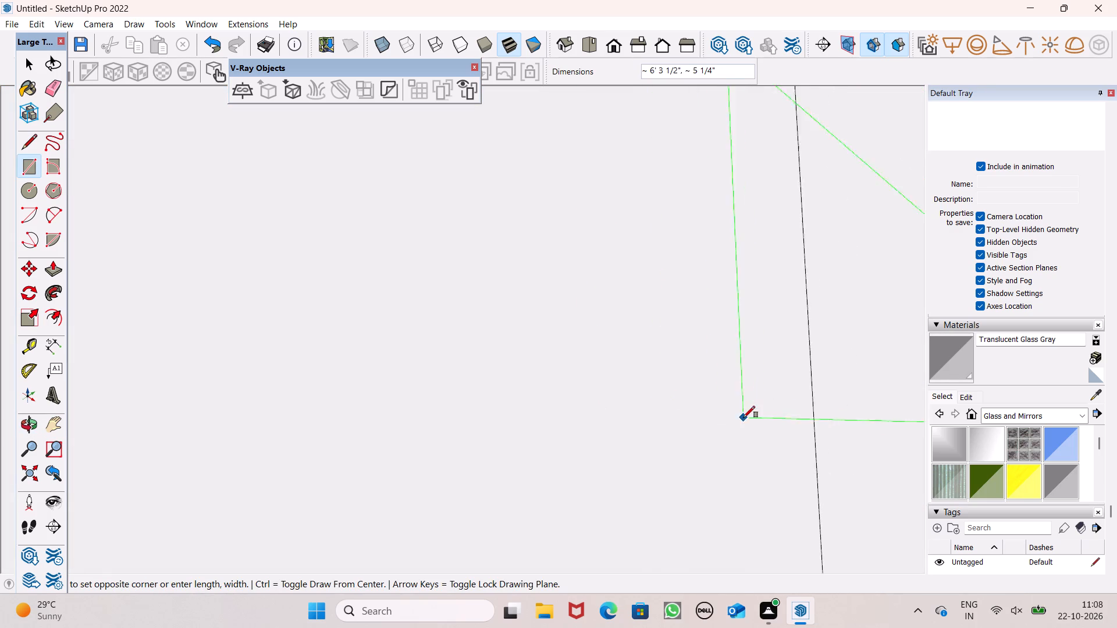
{"action": "scroll", "coordinate": [744, 418], "scroll_direction": "down", "scroll_amount": 3}
{"action": "middle_click_drag", "start_coordinate": [775, 419], "coordinate": [636, 415]}
{"action": "scroll", "coordinate": [727, 386], "scroll_direction": "down", "scroll_amount": 6}
{"action": "scroll", "coordinate": [654, 387], "scroll_direction": "down", "scroll_amount": 6}
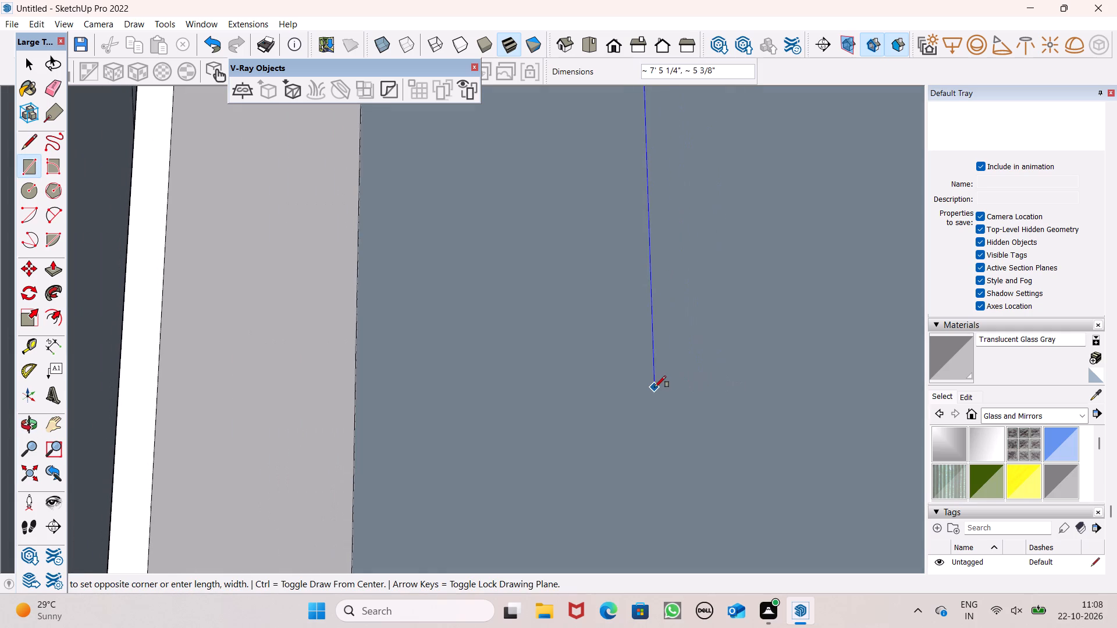
{"action": "scroll", "coordinate": [654, 387], "scroll_direction": "down", "scroll_amount": 9}
{"action": "scroll", "coordinate": [589, 402], "scroll_direction": "down", "scroll_amount": 20}
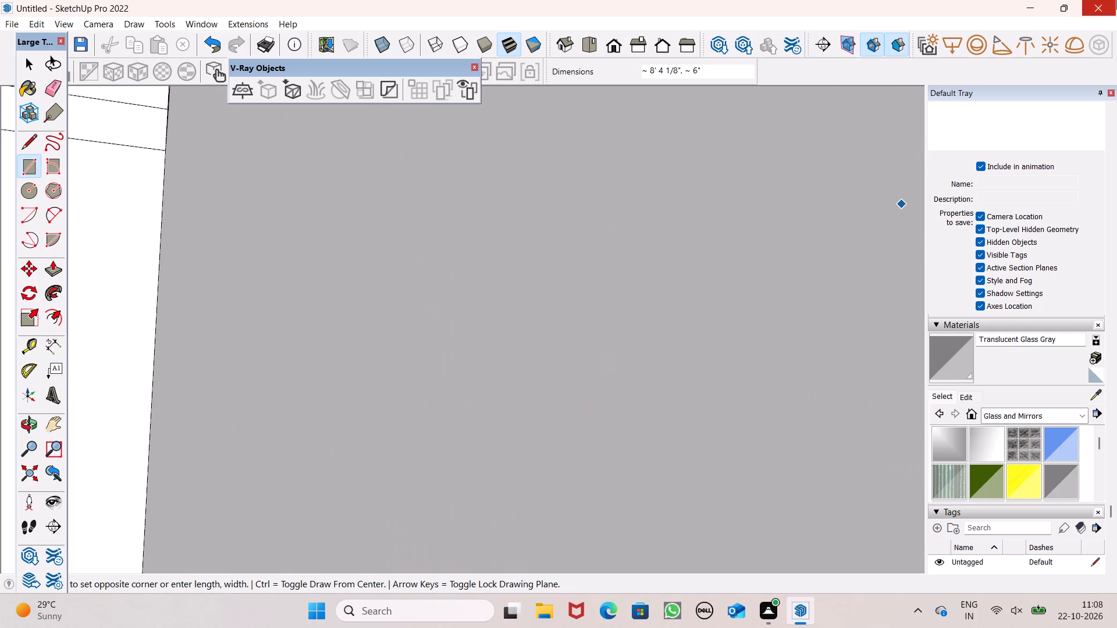
{"action": "scroll", "coordinate": [602, 219], "scroll_direction": "down", "scroll_amount": 16}
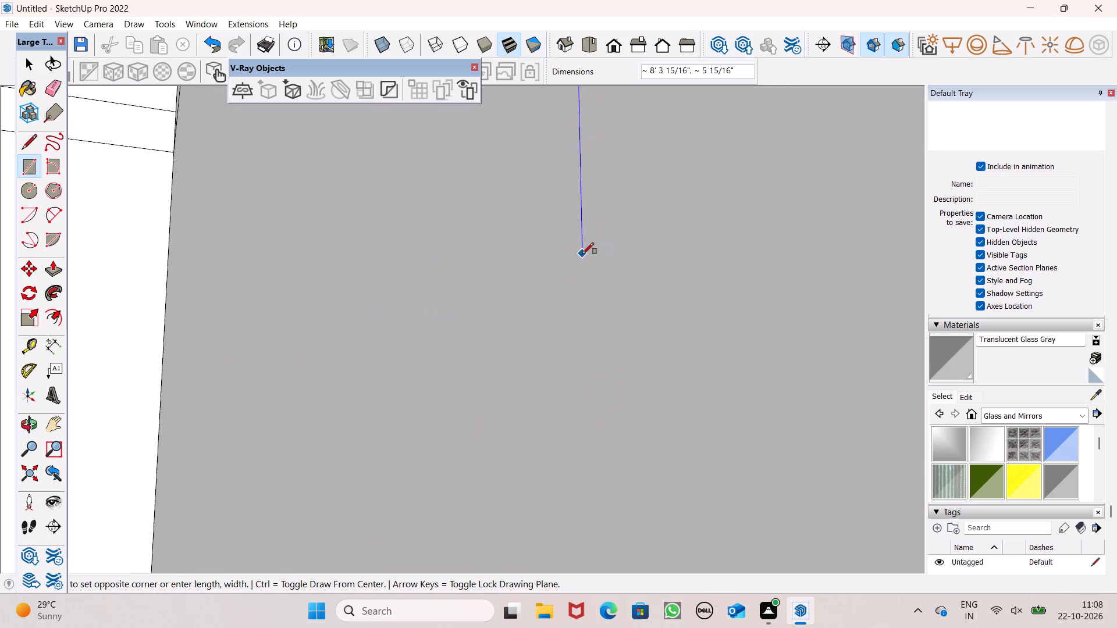
{"action": "scroll", "coordinate": [582, 254], "scroll_direction": "down", "scroll_amount": 20}
{"action": "scroll", "coordinate": [582, 254], "scroll_direction": "down", "scroll_amount": 13}
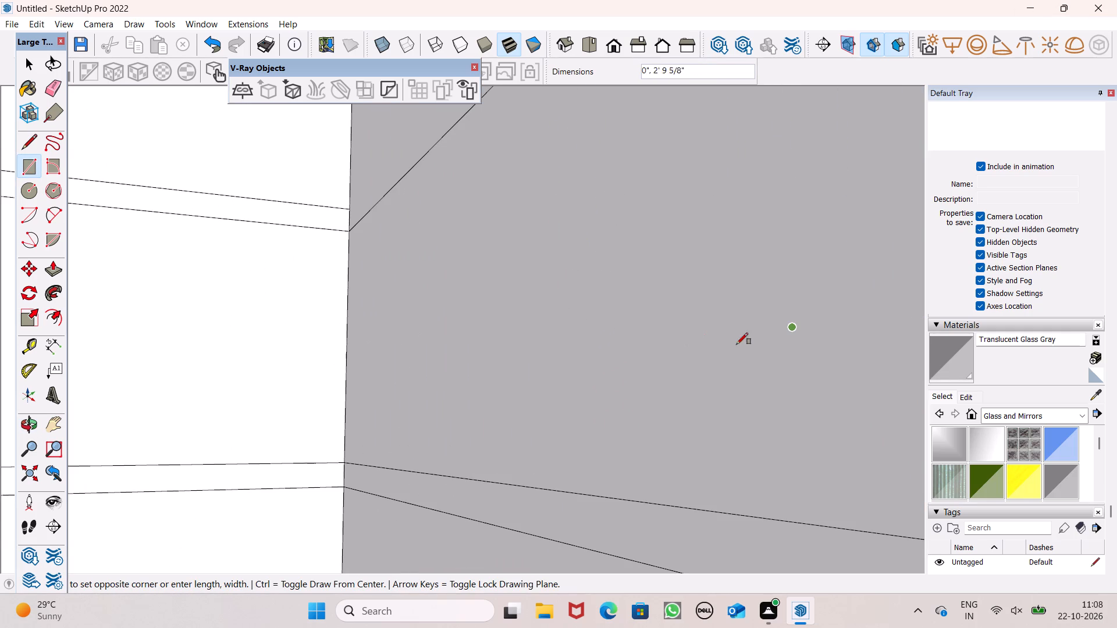
{"action": "scroll", "coordinate": [951, 359], "scroll_direction": "up", "scroll_amount": 1}
{"action": "middle_click_drag", "start_coordinate": [951, 359], "coordinate": [793, 388]}
{"action": "scroll", "coordinate": [790, 372], "scroll_direction": "up", "scroll_amount": 1}
{"action": "middle_click_drag", "start_coordinate": [790, 372], "coordinate": [603, 449]}
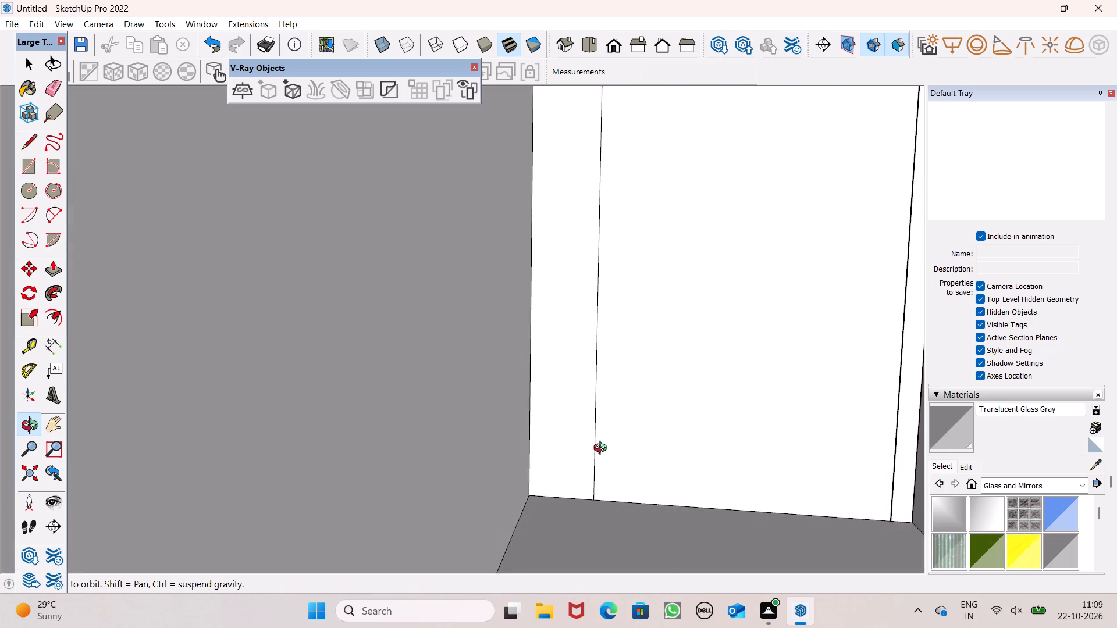
{"action": "middle_click_drag", "start_coordinate": [603, 449], "coordinate": [567, 489]}
{"action": "scroll", "coordinate": [563, 441], "scroll_direction": "down", "scroll_amount": 7}
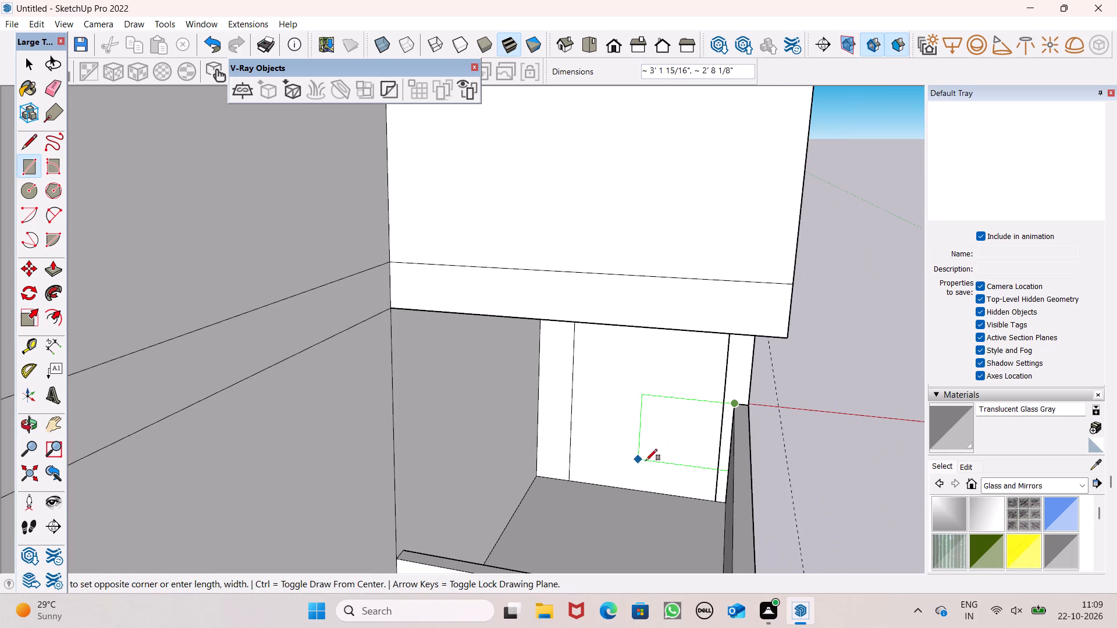
{"action": "scroll", "coordinate": [673, 411], "scroll_direction": "up", "scroll_amount": 9}
{"action": "middle_click_drag", "start_coordinate": [766, 466], "coordinate": [874, 480]}
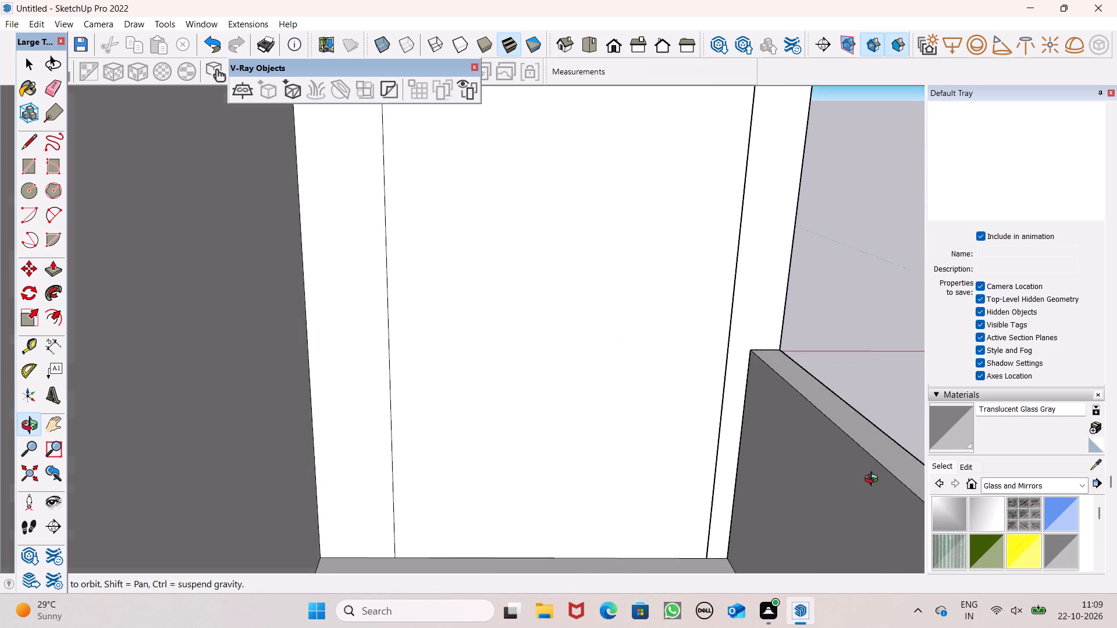
{"action": "middle_click_drag", "start_coordinate": [874, 480], "coordinate": [906, 473]}
{"action": "scroll", "coordinate": [728, 437], "scroll_direction": "up", "scroll_amount": 8}
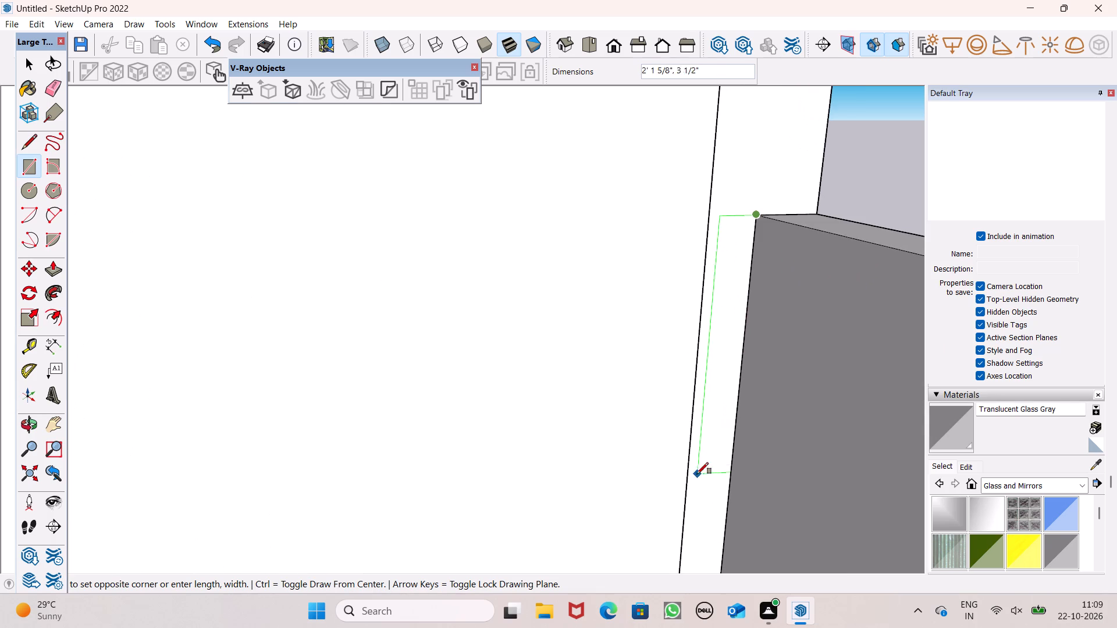
{"action": "scroll", "coordinate": [734, 493], "scroll_direction": "up", "scroll_amount": 1}
{"action": "middle_click_drag", "start_coordinate": [737, 495], "coordinate": [871, 480]}
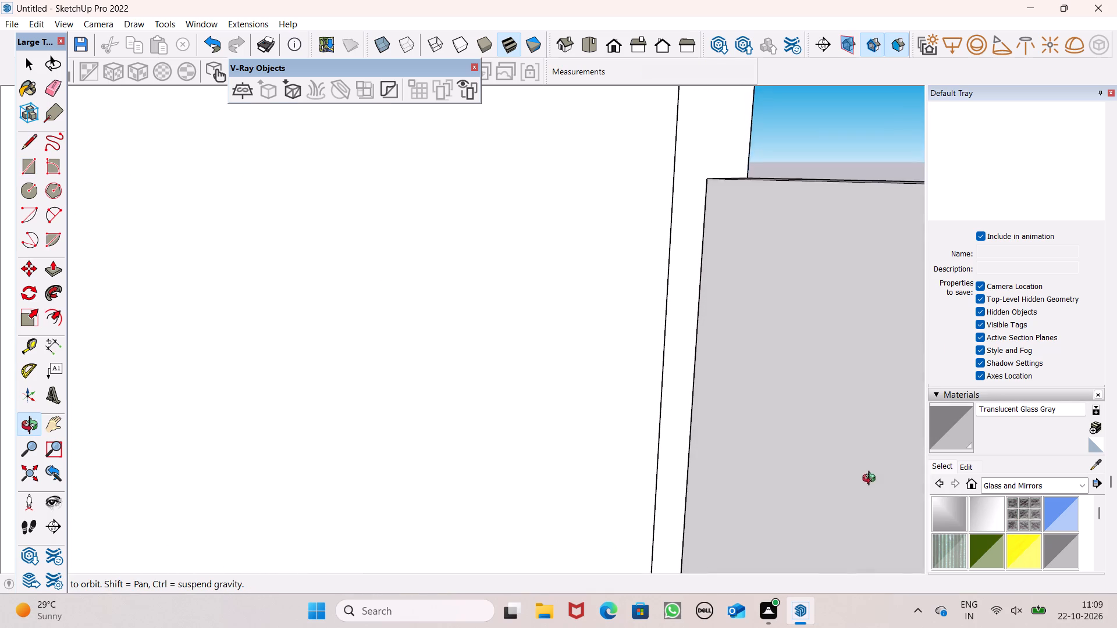
{"action": "middle_click_drag", "start_coordinate": [871, 480], "coordinate": [867, 480]}
{"action": "scroll", "coordinate": [672, 466], "scroll_direction": "up", "scroll_amount": 8}
{"action": "middle_click_drag", "start_coordinate": [702, 492], "coordinate": [772, 493]}
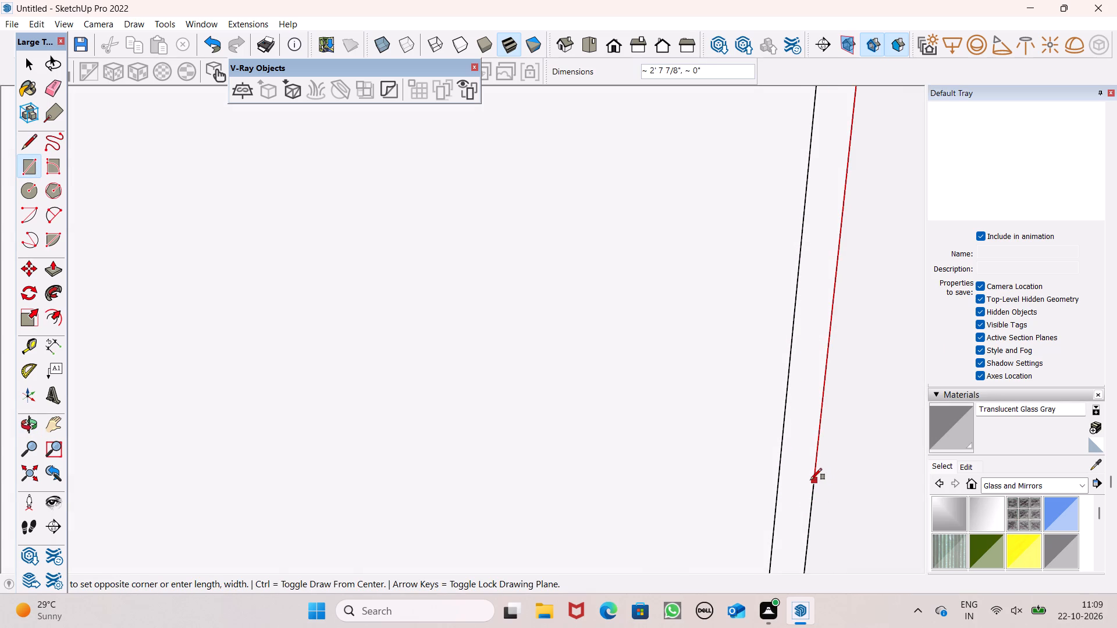
{"action": "left_click", "coordinate": [810, 480]}
{"action": "scroll", "coordinate": [720, 498], "scroll_direction": "down", "scroll_amount": 10}
{"action": "scroll", "coordinate": [769, 336], "scroll_direction": "up", "scroll_amount": 4}
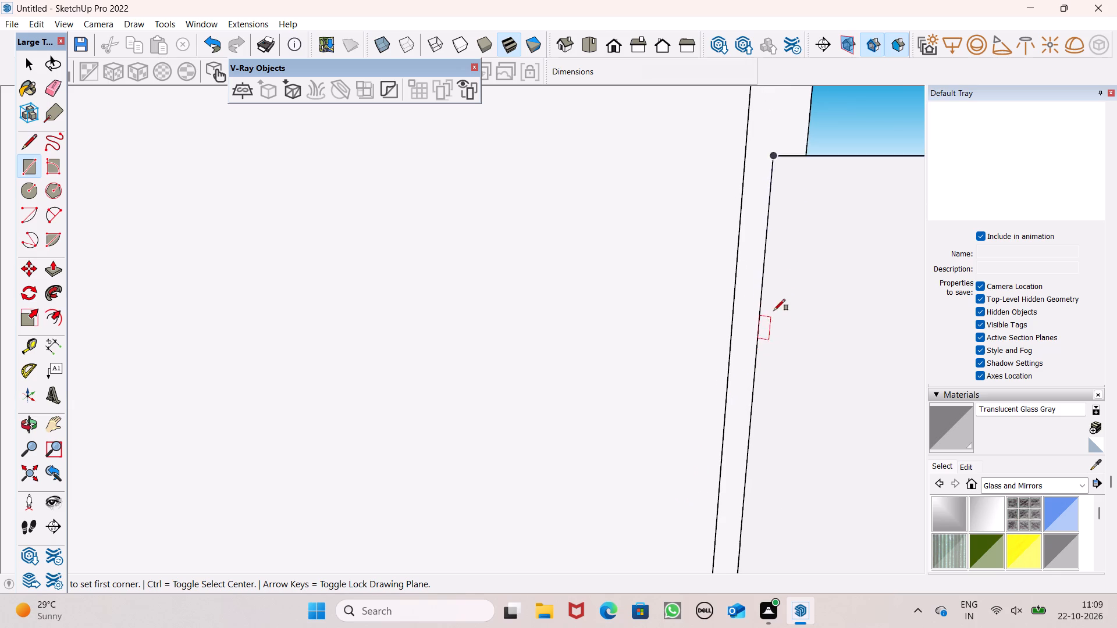
{"action": "scroll", "coordinate": [774, 311], "scroll_direction": "up", "scroll_amount": 4}
{"action": "scroll", "coordinate": [781, 281], "scroll_direction": "down", "scroll_amount": 6}
{"action": "scroll", "coordinate": [702, 435], "scroll_direction": "down", "scroll_amount": 7}
{"action": "key", "text": "space"}
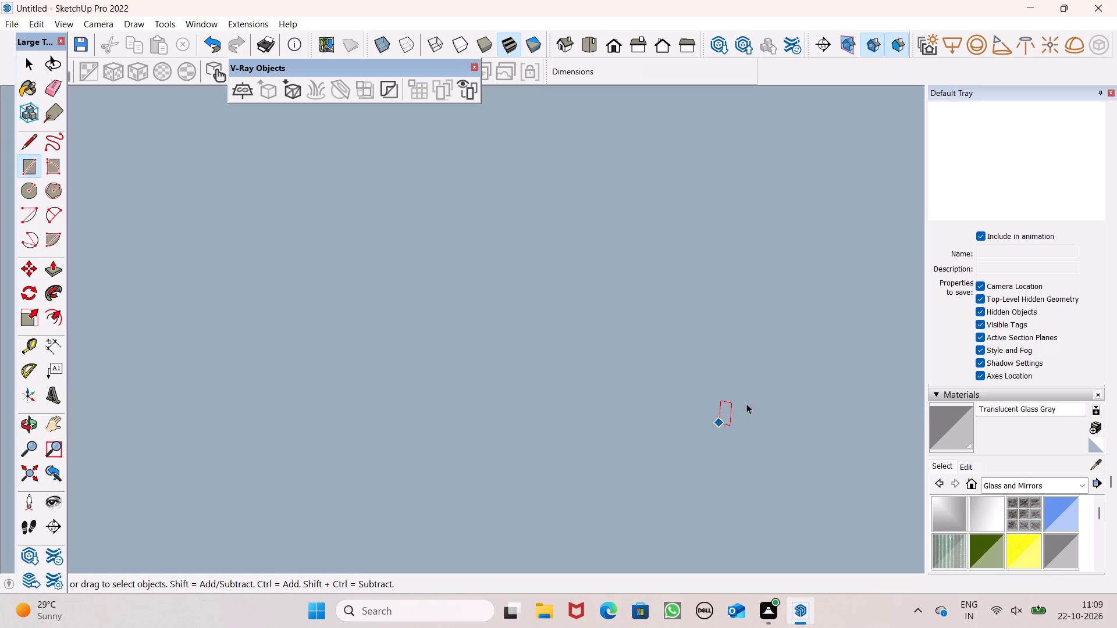
Erase the four dashed guide lines running across the building's balcony facade.
{"action": "left_click", "coordinate": [634, 52]}
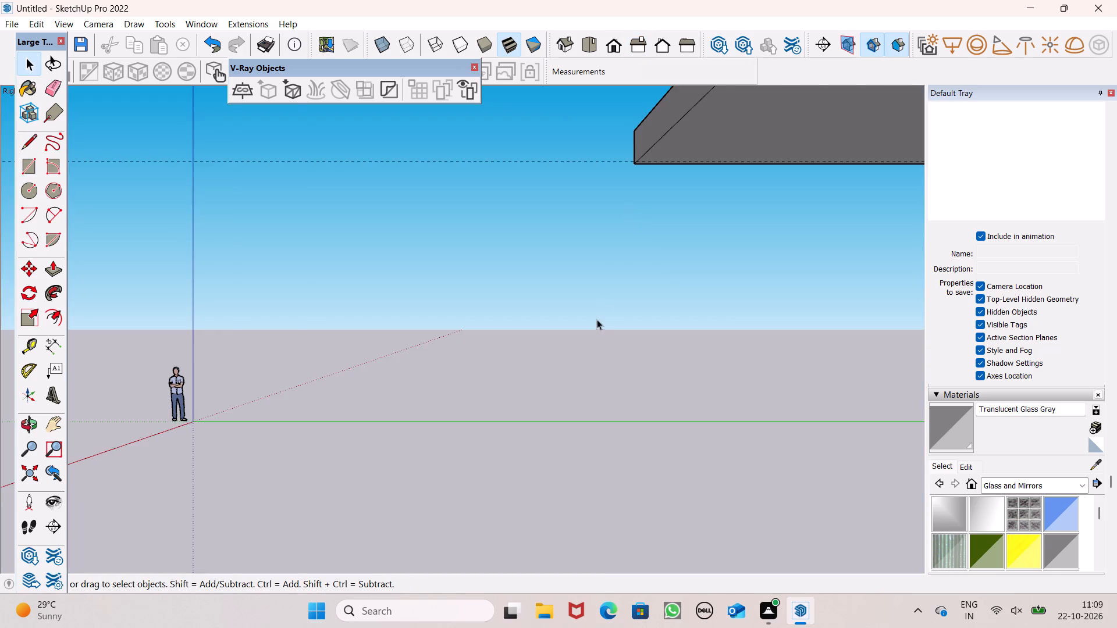
{"action": "scroll", "coordinate": [597, 323], "scroll_direction": "down", "scroll_amount": 20}
{"action": "middle_click_drag", "start_coordinate": [700, 361], "coordinate": [395, 406]}
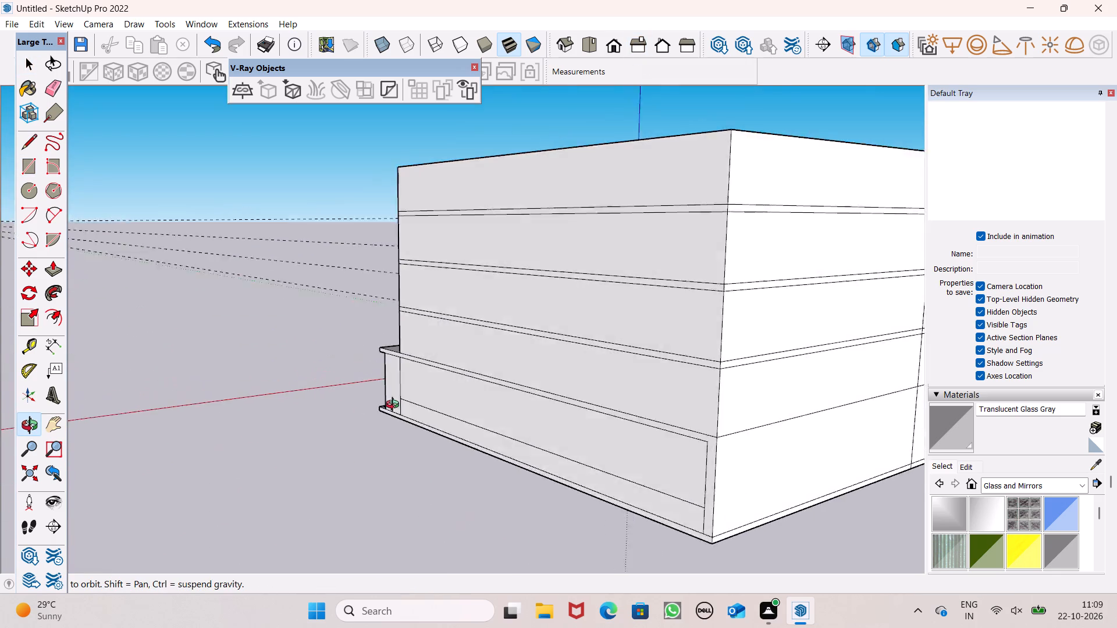
{"action": "middle_click_drag", "start_coordinate": [395, 406], "coordinate": [1116, 468]}
{"action": "scroll", "coordinate": [727, 309], "scroll_direction": "up", "scroll_amount": 3}
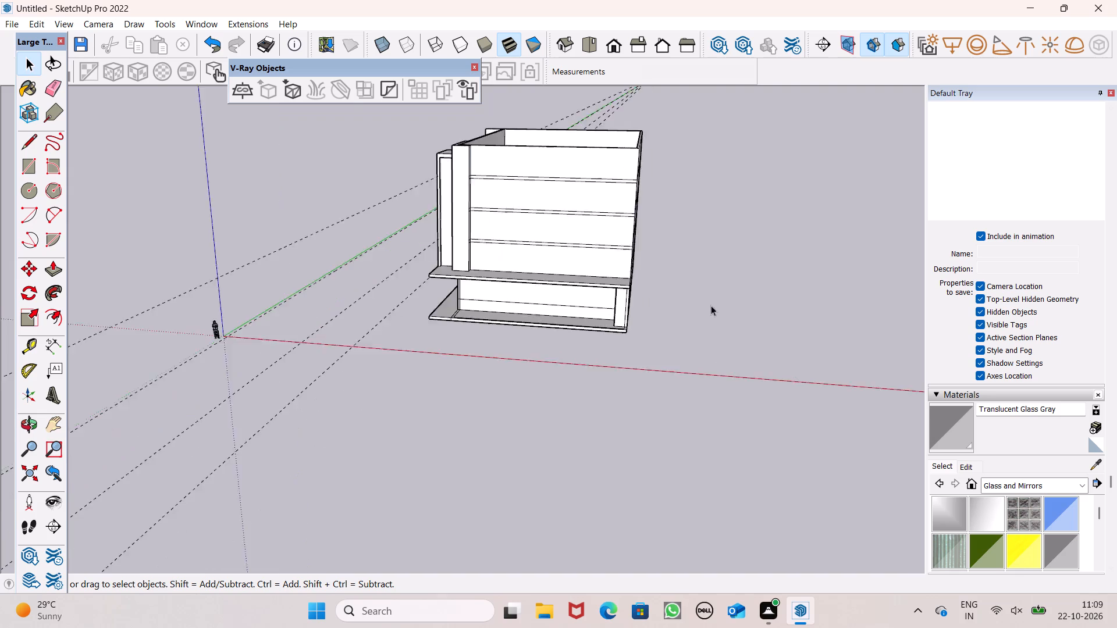
{"action": "scroll", "coordinate": [711, 305], "scroll_direction": "up", "scroll_amount": 5}
{"action": "scroll", "coordinate": [545, 258], "scroll_direction": "up", "scroll_amount": 7}
{"action": "middle_click_drag", "start_coordinate": [599, 330], "coordinate": [724, 263]}
{"action": "scroll", "coordinate": [599, 330], "scroll_direction": "up", "scroll_amount": 1}
{"action": "scroll", "coordinate": [718, 292], "scroll_direction": "down", "scroll_amount": 12}
{"action": "middle_click_drag", "start_coordinate": [540, 266], "coordinate": [720, 314]}
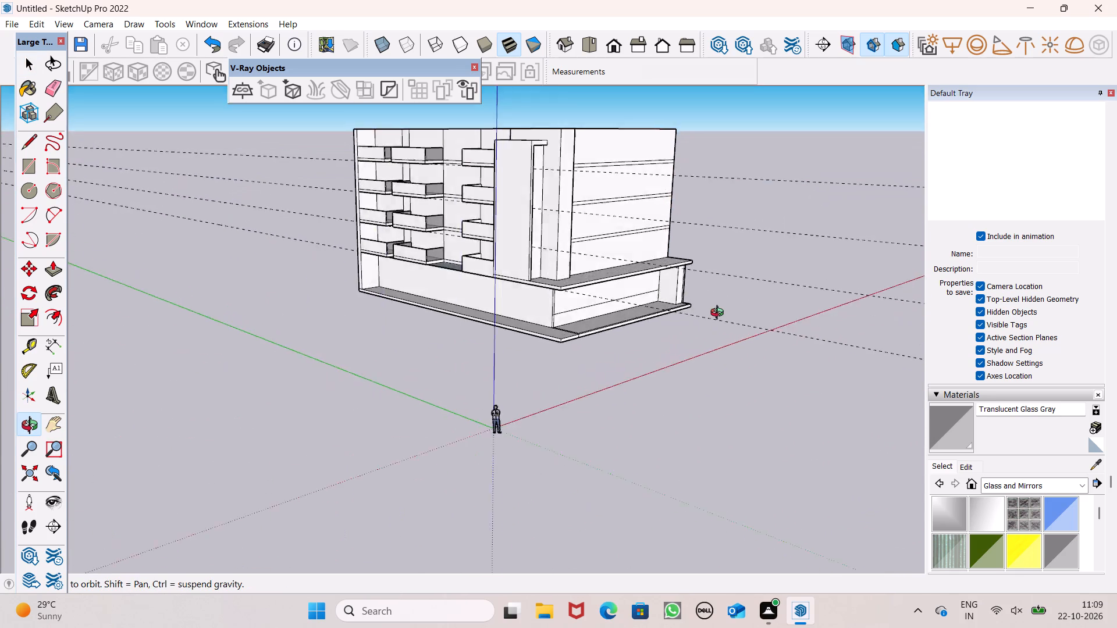
{"action": "middle_click_drag", "start_coordinate": [720, 314], "coordinate": [933, 355]}
{"action": "scroll", "coordinate": [490, 166], "scroll_direction": "up", "scroll_amount": 5}
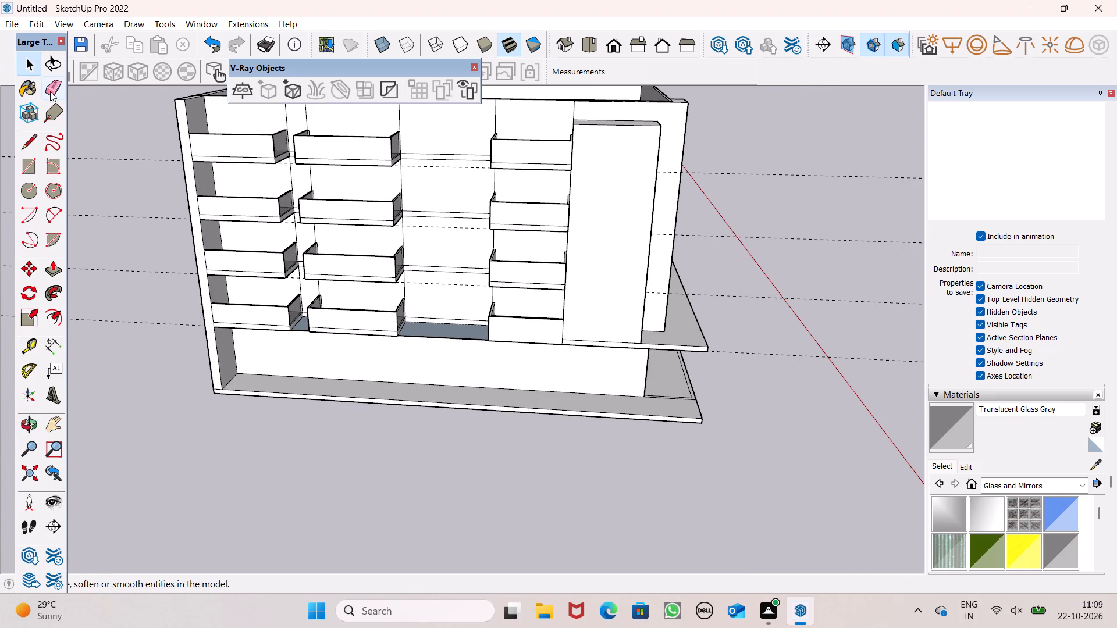
{"action": "left_click", "coordinate": [53, 90]}
{"action": "left_click_drag", "start_coordinate": [133, 153], "coordinate": [126, 324]}
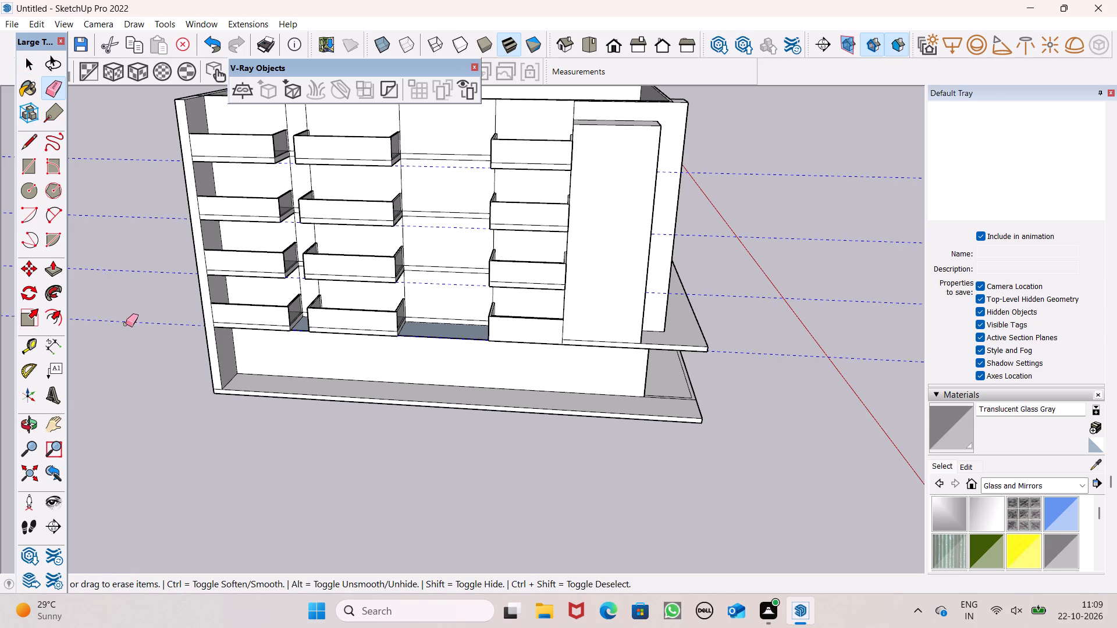
{"action": "left_click_drag", "start_coordinate": [126, 324], "coordinate": [127, 333]}
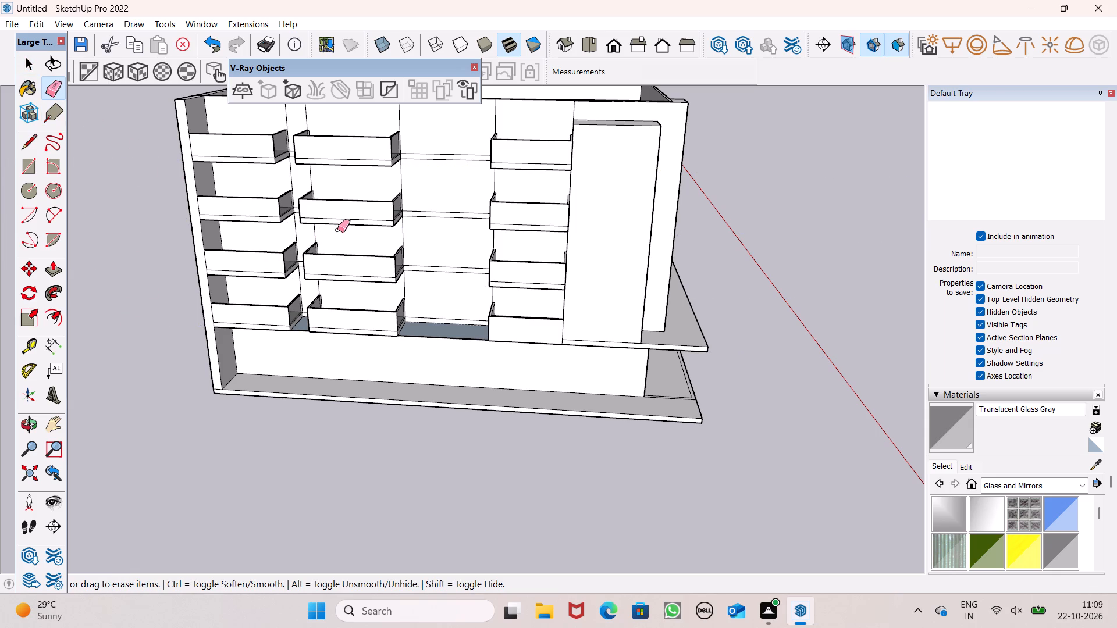
Push/pull the narrow front strip on the underside of the first column's top-floor balcony downward to form a lip.
{"action": "middle_click_drag", "start_coordinate": [453, 242], "coordinate": [693, 325]}
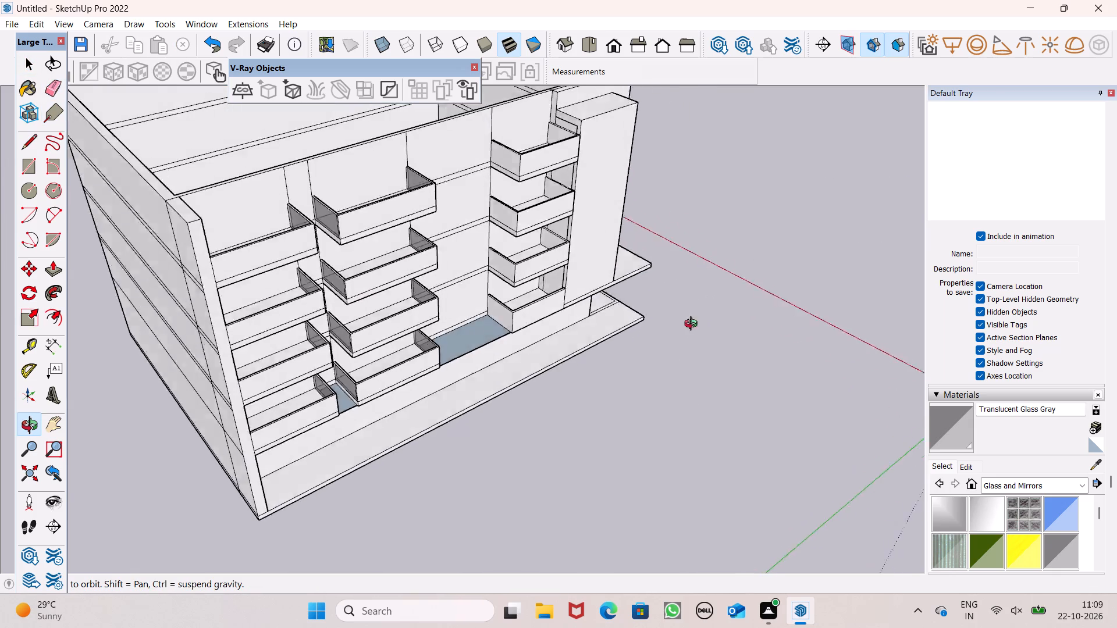
{"action": "middle_click_drag", "start_coordinate": [693, 325], "coordinate": [513, 6]}
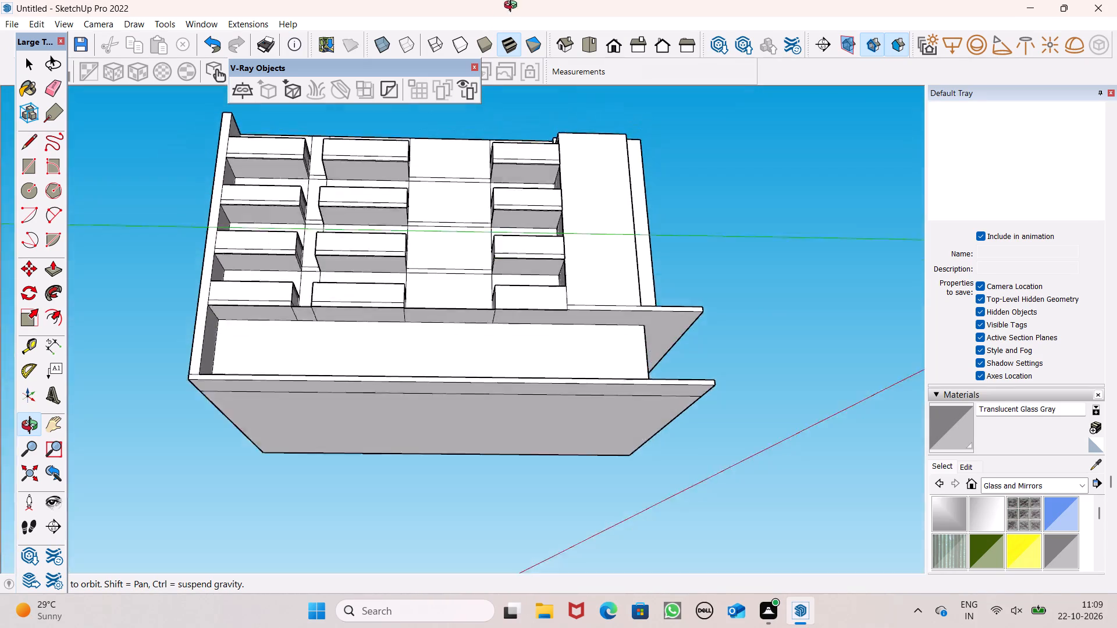
{"action": "middle_click_drag", "start_coordinate": [513, 6], "coordinate": [557, 0]}
{"action": "scroll", "coordinate": [546, 274], "scroll_direction": "up", "scroll_amount": 3}
{"action": "middle_click_drag", "start_coordinate": [529, 291], "coordinate": [480, 142]}
{"action": "scroll", "coordinate": [501, 281], "scroll_direction": "up", "scroll_amount": 8}
{"action": "scroll", "coordinate": [627, 238], "scroll_direction": "down", "scroll_amount": 5}
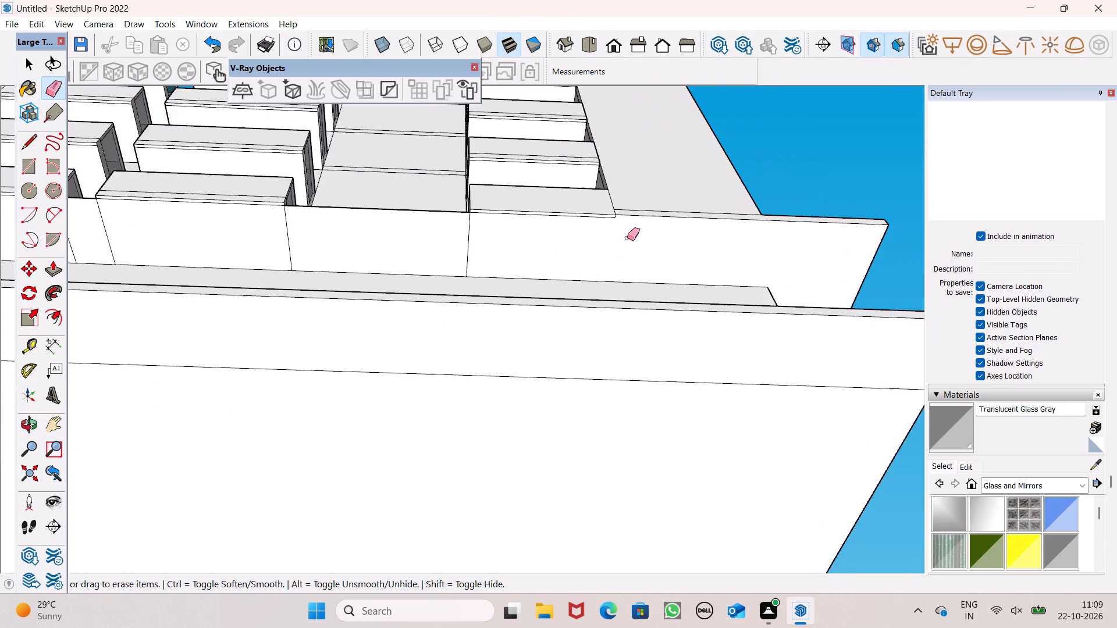
{"action": "scroll", "coordinate": [628, 238], "scroll_direction": "down", "scroll_amount": 7}
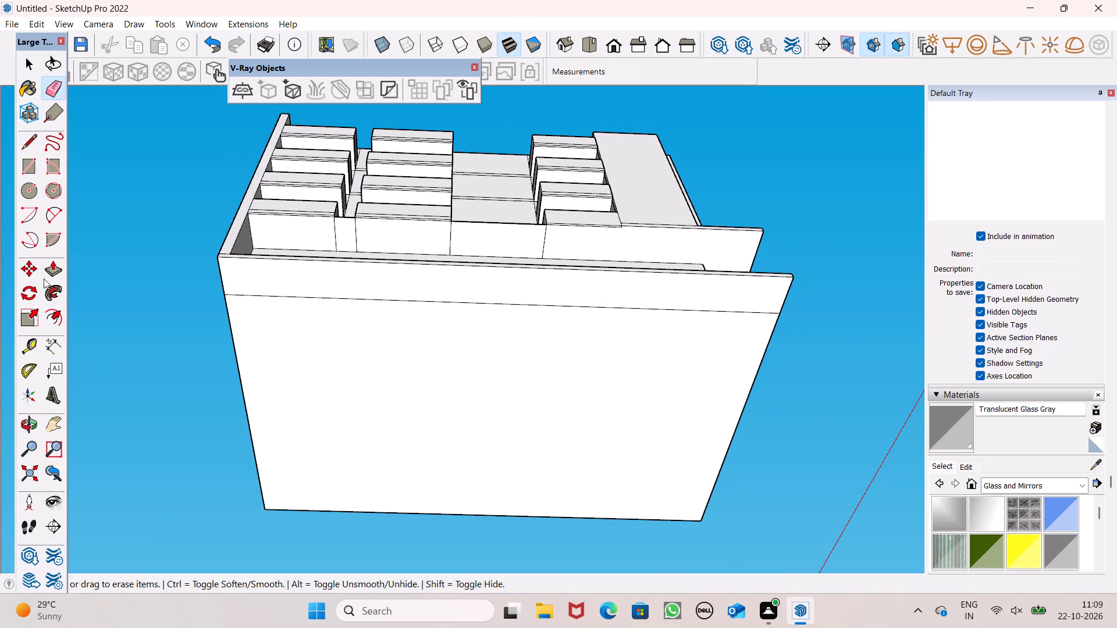
{"action": "left_click", "coordinate": [46, 278]}
{"action": "scroll", "coordinate": [347, 107], "scroll_direction": "up", "scroll_amount": 8}
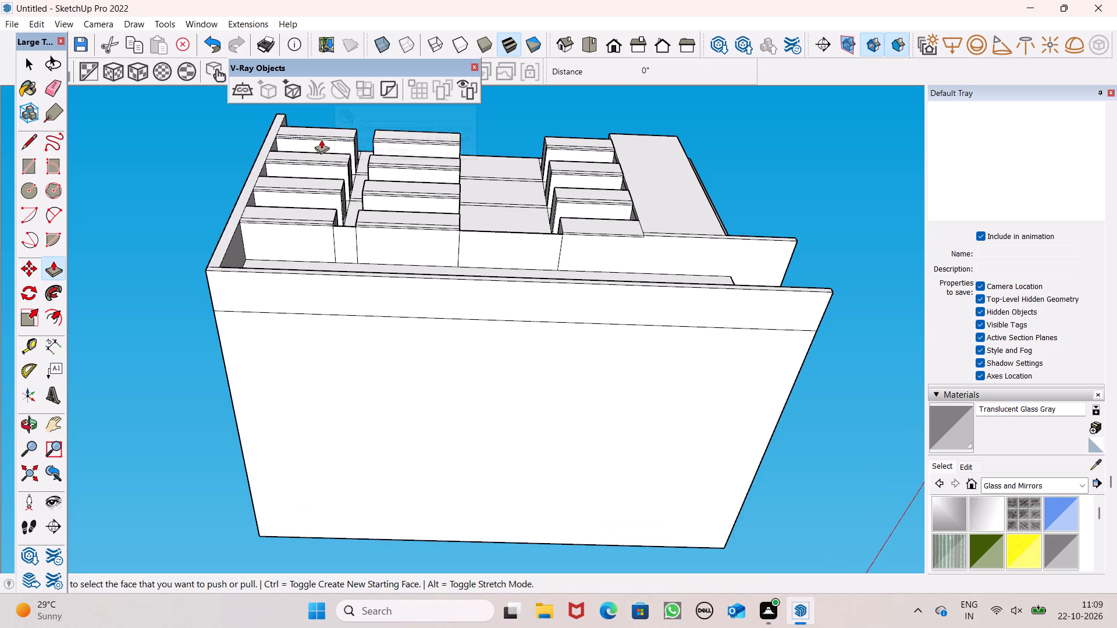
{"action": "scroll", "coordinate": [321, 140], "scroll_direction": "up", "scroll_amount": 16}
{"action": "scroll", "coordinate": [353, 123], "scroll_direction": "up", "scroll_amount": 7}
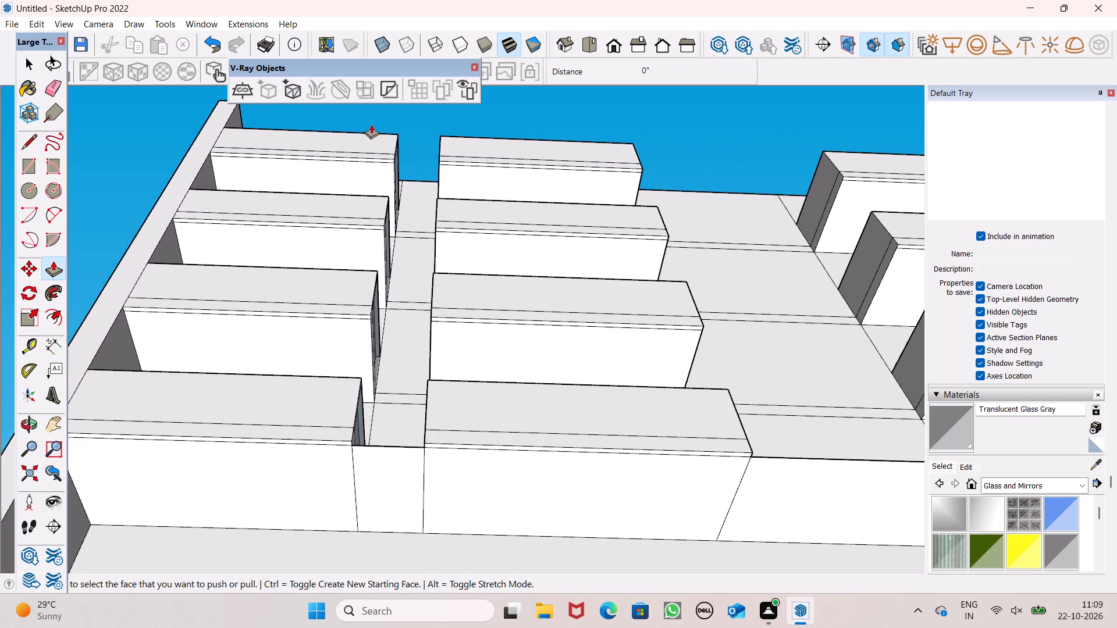
{"action": "scroll", "coordinate": [371, 124], "scroll_direction": "up", "scroll_amount": 13}
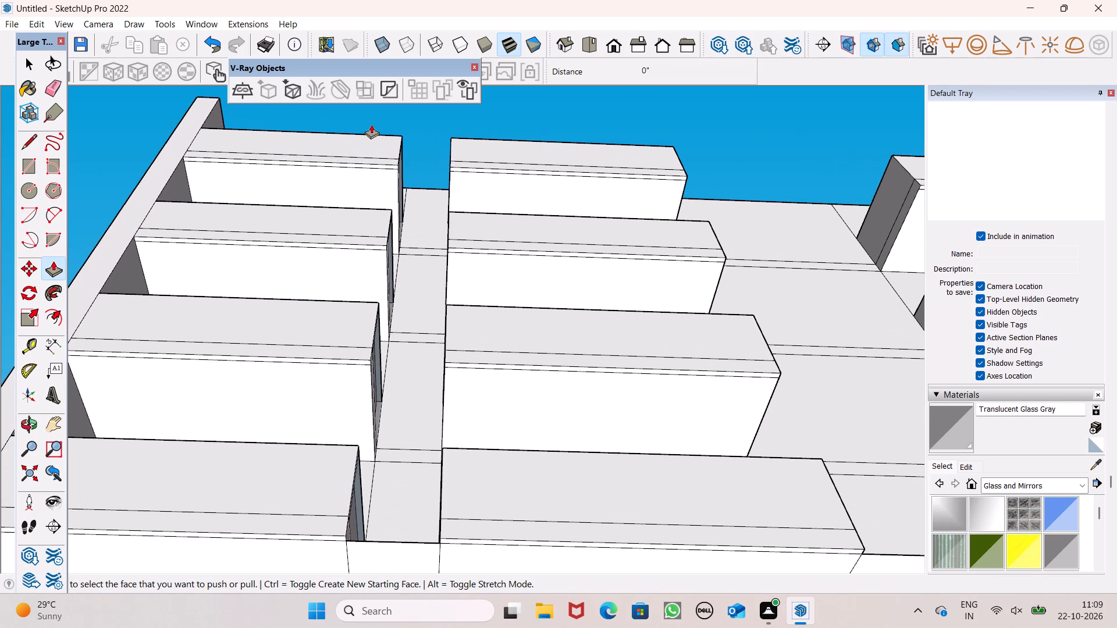
{"action": "scroll", "coordinate": [367, 129], "scroll_direction": "up", "scroll_amount": 7}
{"action": "scroll", "coordinate": [330, 187], "scroll_direction": "up", "scroll_amount": 5}
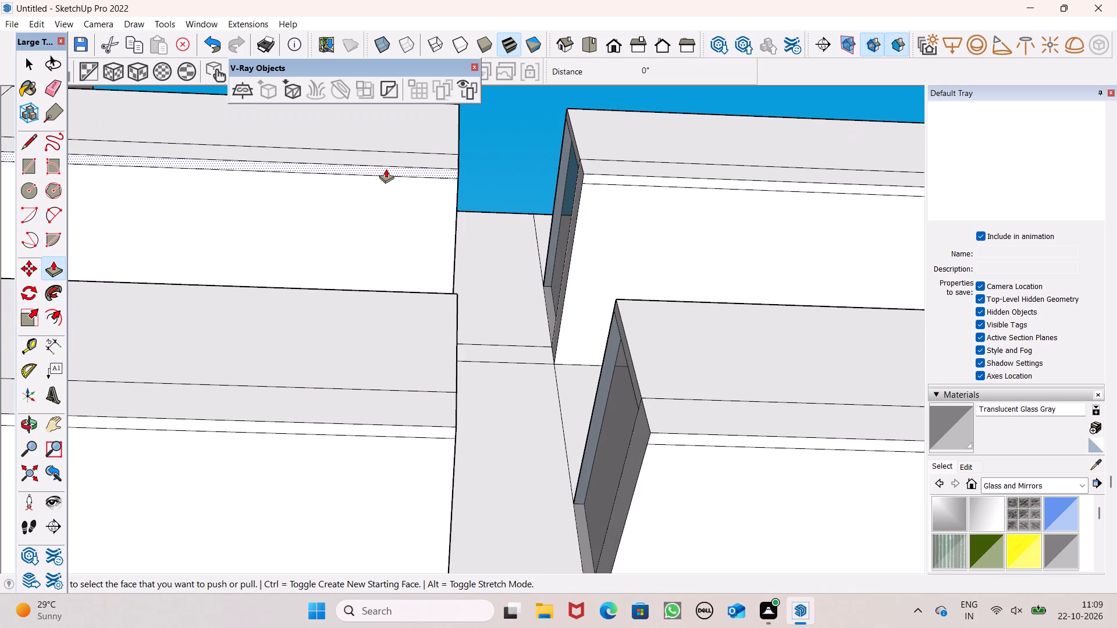
{"action": "left_click_drag", "start_coordinate": [388, 169], "coordinate": [389, 192]}
{"action": "scroll", "coordinate": [400, 132], "scroll_direction": "down", "scroll_amount": 4}
{"action": "middle_click_drag", "start_coordinate": [426, 149], "coordinate": [349, 250]}
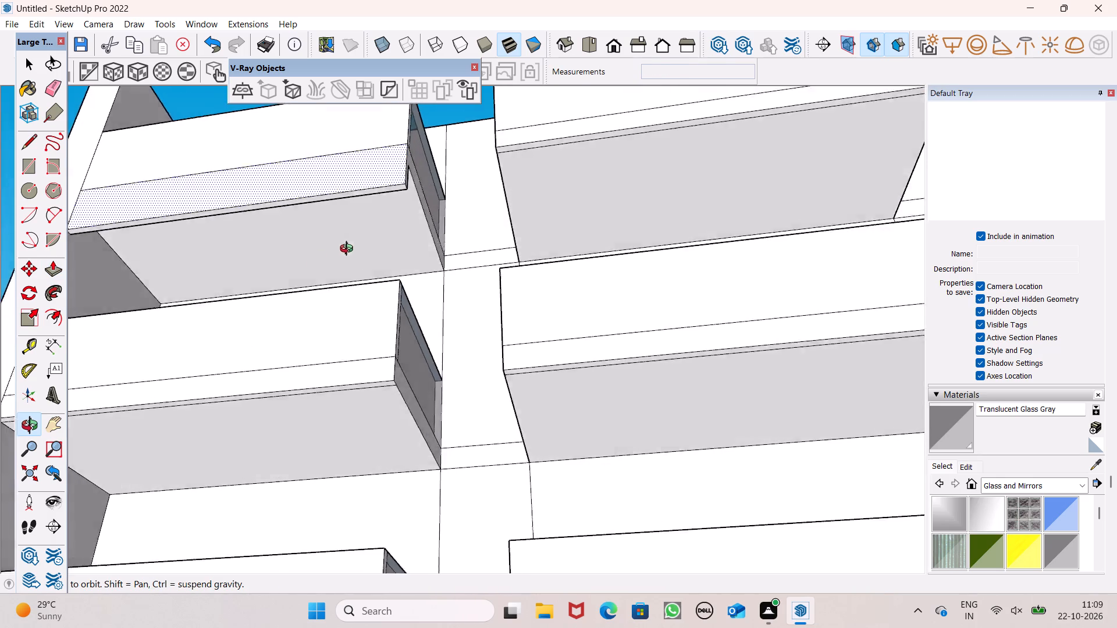
Push/pull the front underside strip of the second column's top-floor balcony down 1' 5 1/8", level with the first column's lip.
{"action": "middle_click_drag", "start_coordinate": [349, 250], "coordinate": [320, 429]}
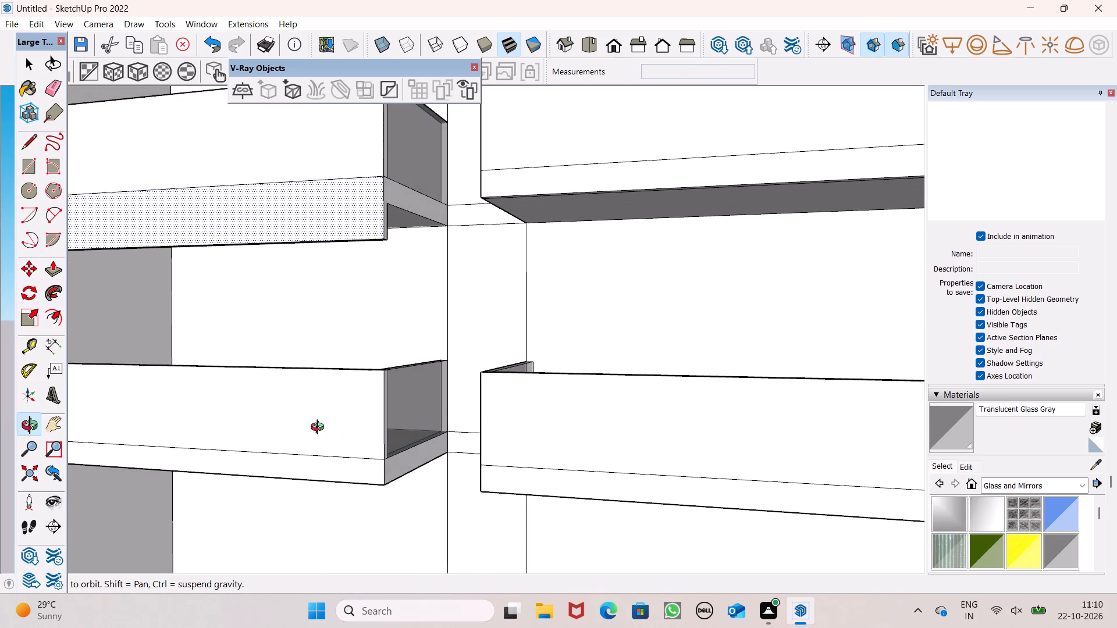
{"action": "middle_click_drag", "start_coordinate": [320, 429], "coordinate": [319, 429]}
{"action": "middle_click_drag", "start_coordinate": [487, 215], "coordinate": [583, 65]}
{"action": "scroll", "coordinate": [583, 65], "scroll_direction": "up", "scroll_amount": 1}
{"action": "scroll", "coordinate": [552, 137], "scroll_direction": "up", "scroll_amount": 4}
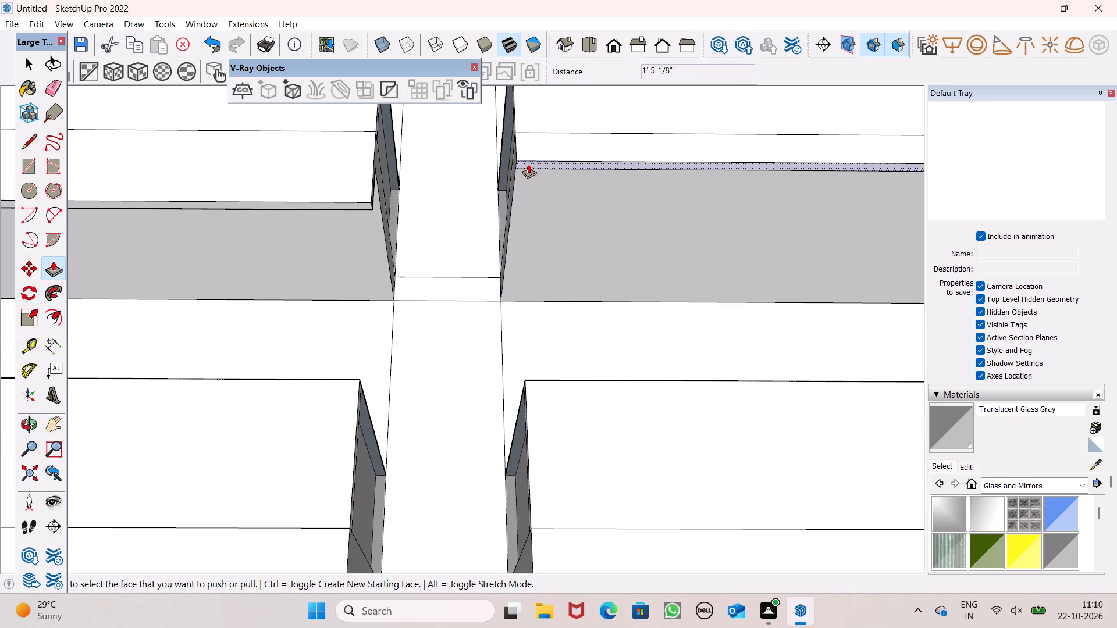
{"action": "left_click_drag", "start_coordinate": [526, 162], "coordinate": [357, 206]}
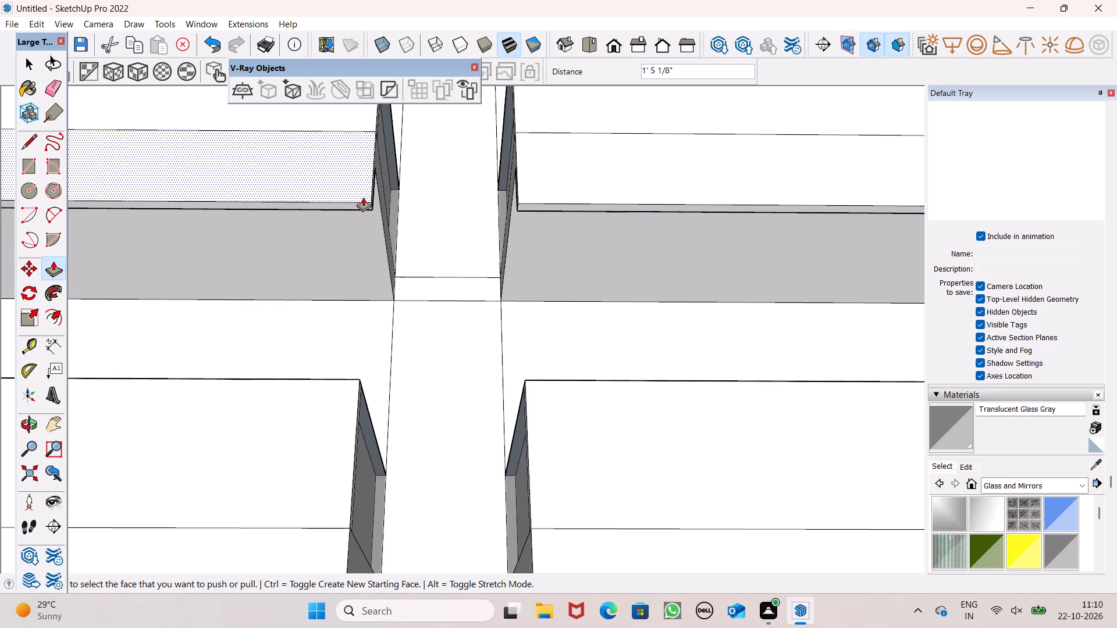
Push/pull the front underside strips of the first and second columns' balconies one floor below the top down about 1' 4 3/4".
{"action": "scroll", "coordinate": [413, 152], "scroll_direction": "down", "scroll_amount": 7}
{"action": "middle_click_drag", "start_coordinate": [375, 291], "coordinate": [404, 92]}
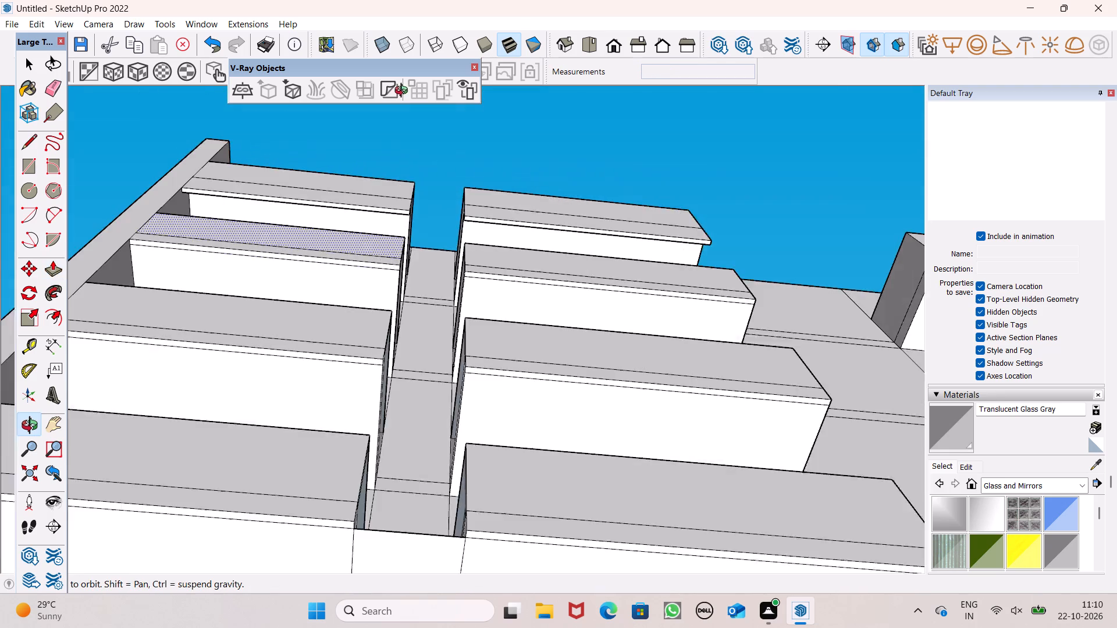
{"action": "middle_click_drag", "start_coordinate": [404, 92], "coordinate": [404, 94]}
{"action": "scroll", "coordinate": [404, 92], "scroll_direction": "up", "scroll_amount": 7}
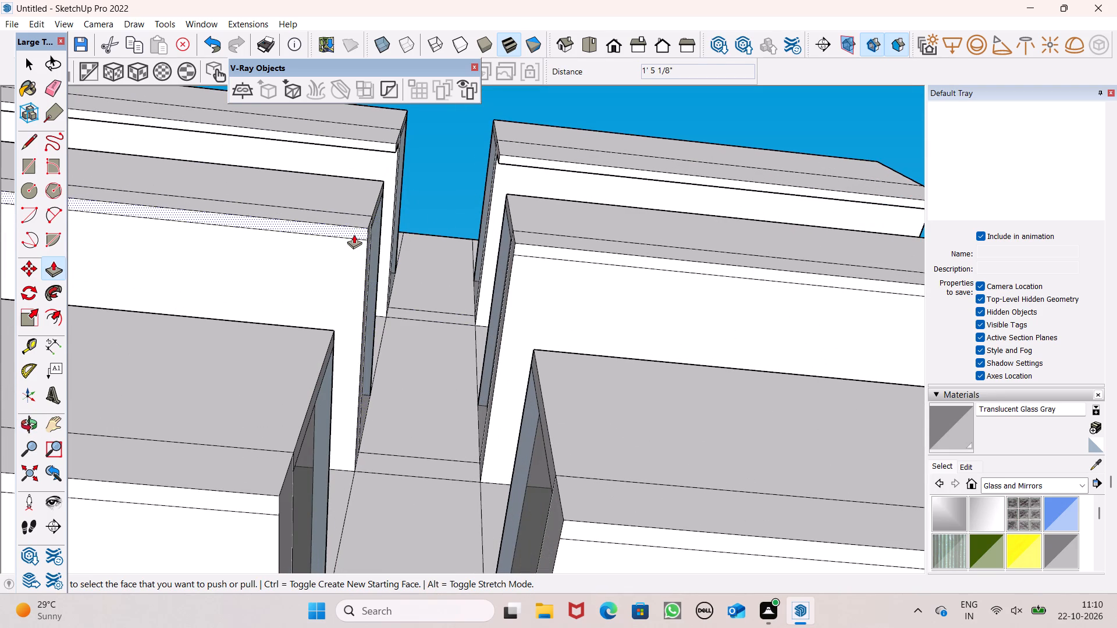
{"action": "left_click_drag", "start_coordinate": [354, 234], "coordinate": [353, 255]}
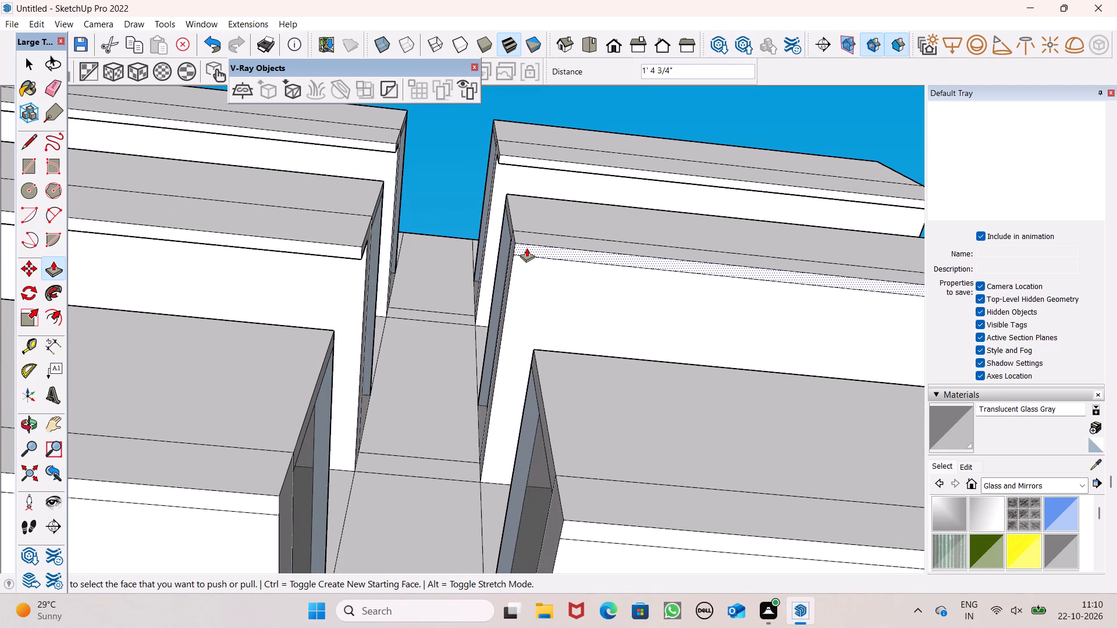
{"action": "left_click_drag", "start_coordinate": [527, 248], "coordinate": [347, 256]}
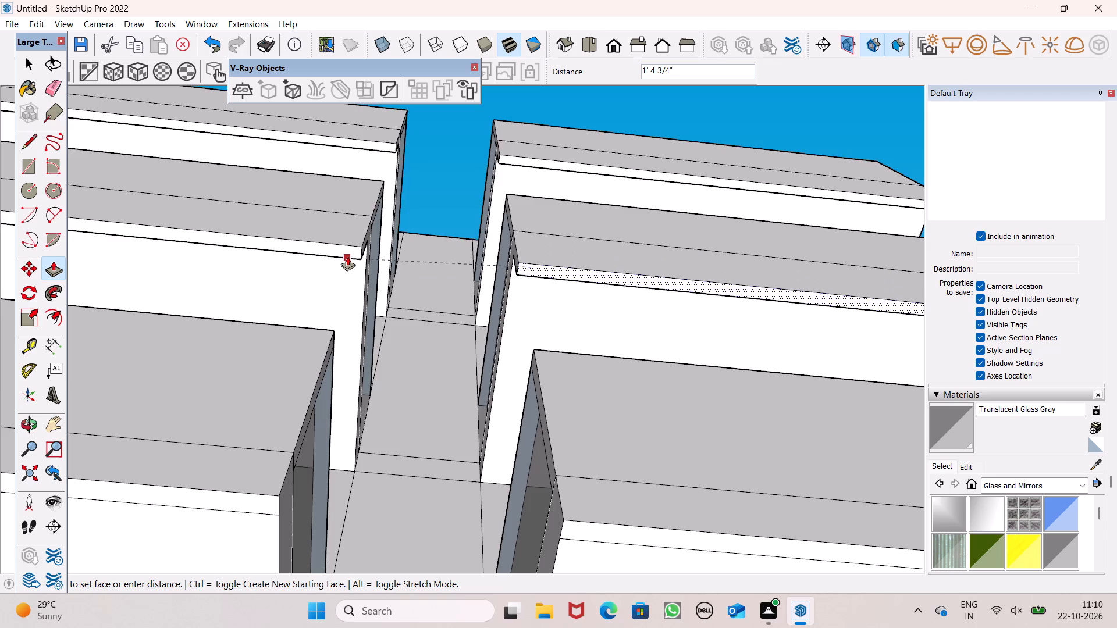
{"action": "left_click_drag", "start_coordinate": [347, 256], "coordinate": [347, 257]}
Push/pull the front underside strips of the first and second columns' third-from-top balconies down about 1' 6 5/8", with both lips level.
{"action": "scroll", "coordinate": [357, 218], "scroll_direction": "down", "scroll_amount": 6}
{"action": "middle_click_drag", "start_coordinate": [389, 240], "coordinate": [255, 534]}
{"action": "scroll", "coordinate": [635, 292], "scroll_direction": "down", "scroll_amount": 6}
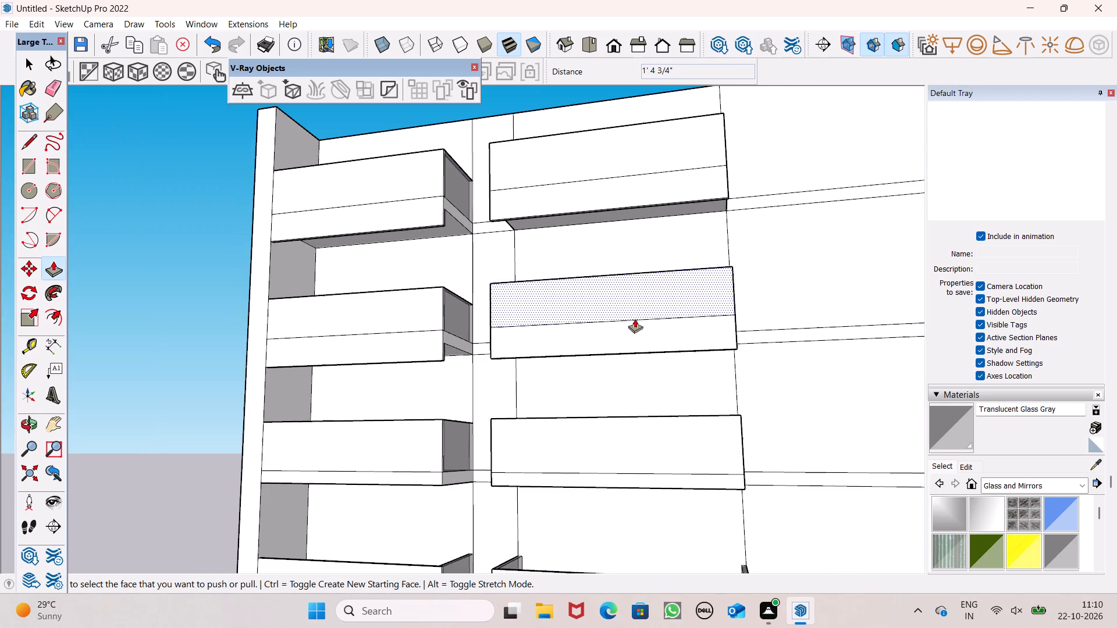
{"action": "middle_click_drag", "start_coordinate": [557, 401], "coordinate": [679, 72]}
{"action": "middle_click_drag", "start_coordinate": [674, 106], "coordinate": [669, 119]}
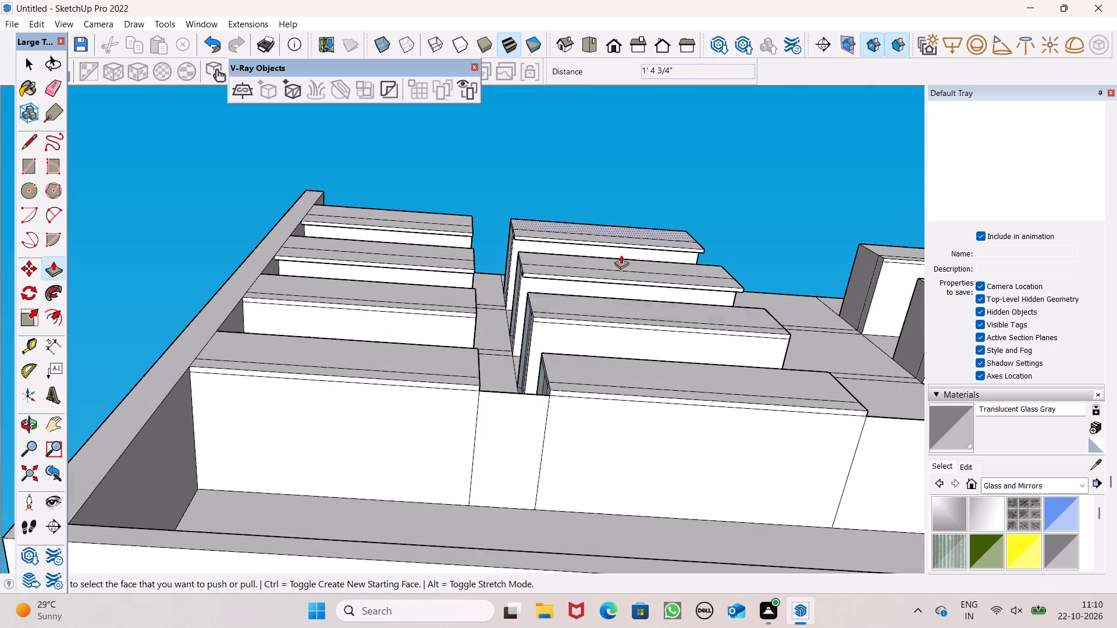
{"action": "scroll", "coordinate": [485, 406], "scroll_direction": "up", "scroll_amount": 6}
{"action": "scroll", "coordinate": [602, 248], "scroll_direction": "up", "scroll_amount": 5}
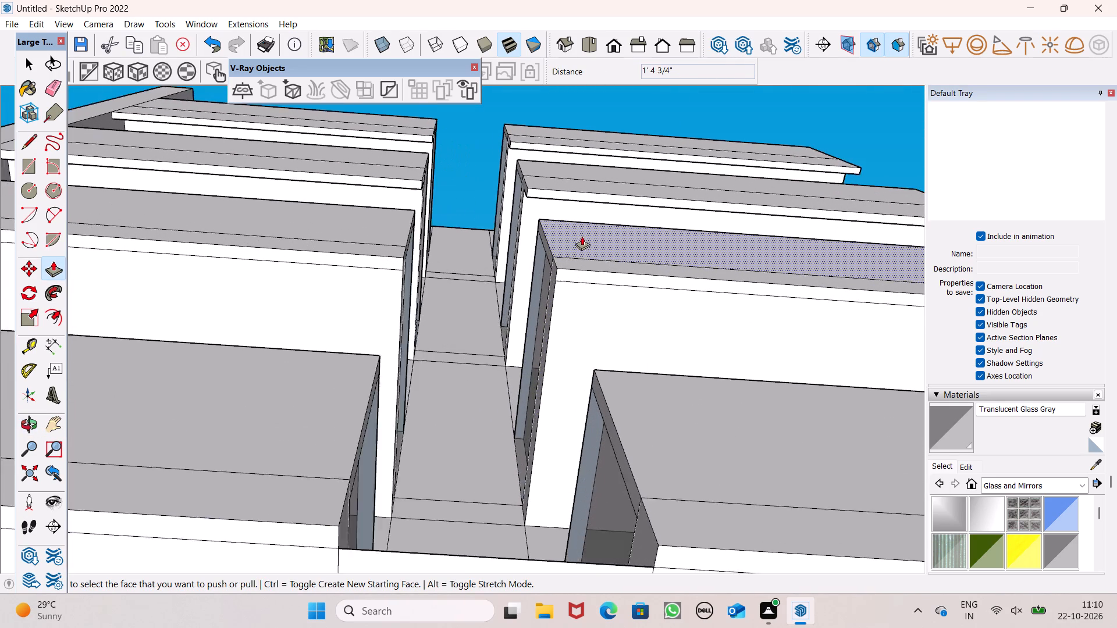
{"action": "scroll", "coordinate": [582, 236], "scroll_direction": "up", "scroll_amount": 2}
{"action": "scroll", "coordinate": [563, 260], "scroll_direction": "down", "scroll_amount": 2}
{"action": "left_click_drag", "start_coordinate": [351, 274], "coordinate": [347, 296]}
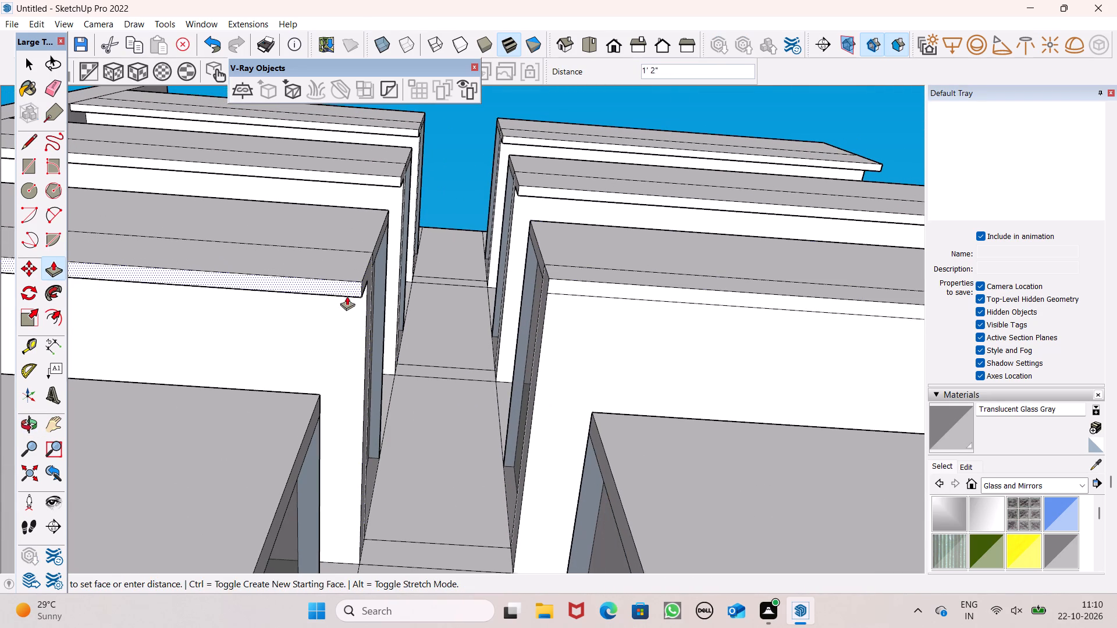
{"action": "left_click_drag", "start_coordinate": [347, 296], "coordinate": [346, 301]}
{"action": "left_click_drag", "start_coordinate": [571, 284], "coordinate": [411, 316]}
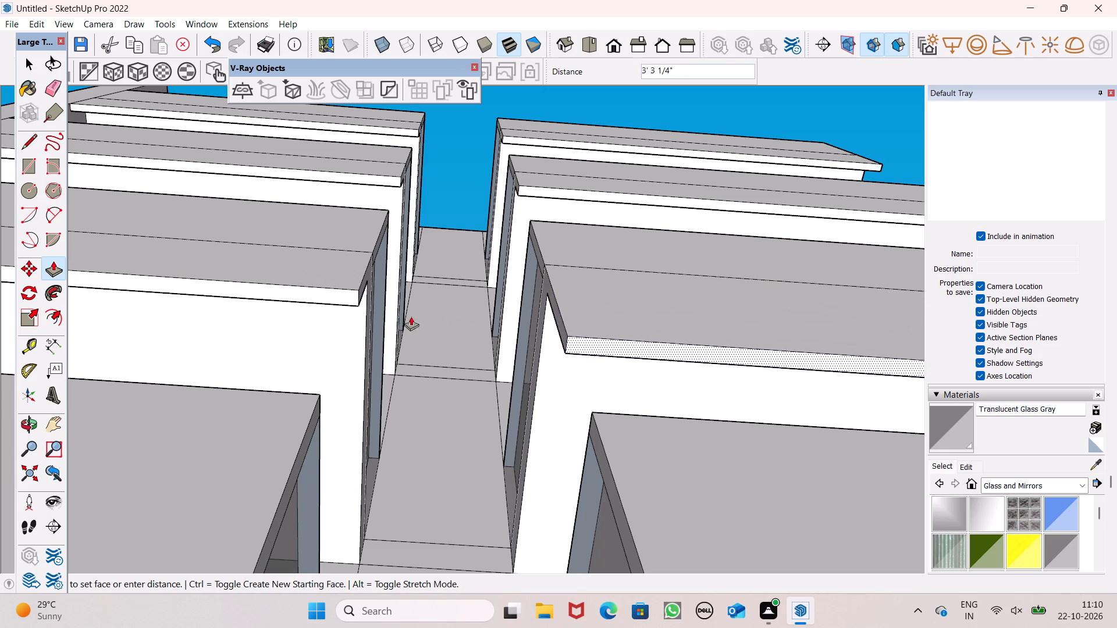
{"action": "left_click_drag", "start_coordinate": [411, 316], "coordinate": [359, 305]}
Push/pull the front underside strips of the first and second columns' lowest balconies down about 8 11/16", with both lips level.
{"action": "scroll", "coordinate": [412, 246], "scroll_direction": "down", "scroll_amount": 6}
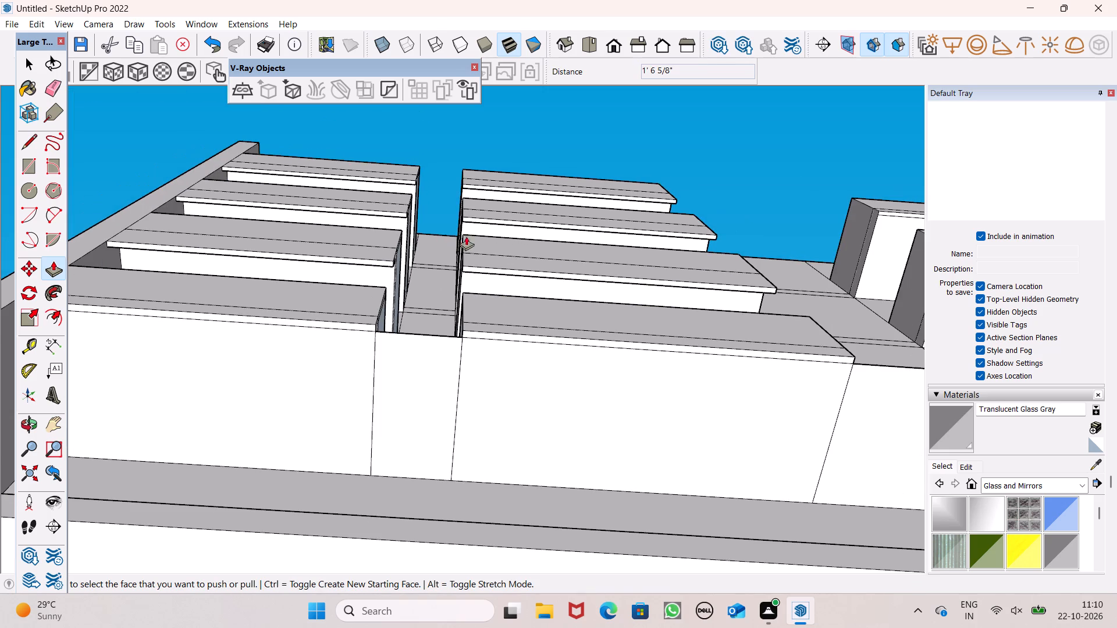
{"action": "middle_click_drag", "start_coordinate": [513, 223], "coordinate": [421, 477]}
{"action": "scroll", "coordinate": [561, 317], "scroll_direction": "down", "scroll_amount": 5}
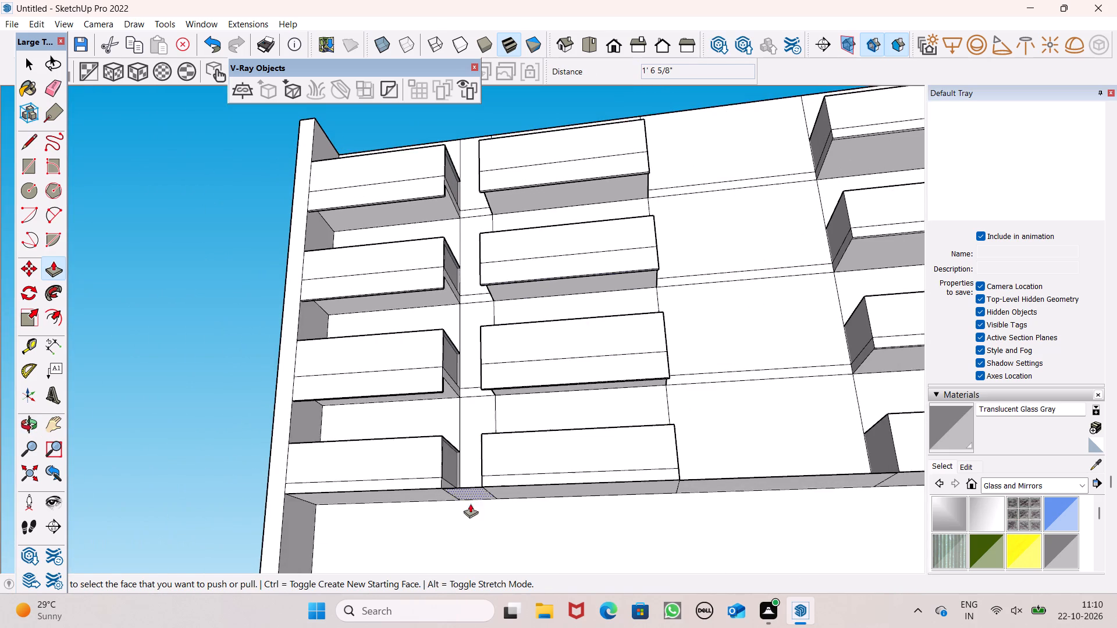
{"action": "middle_click_drag", "start_coordinate": [443, 532], "coordinate": [511, 324]}
{"action": "scroll", "coordinate": [511, 324], "scroll_direction": "up", "scroll_amount": 1}
{"action": "scroll", "coordinate": [508, 387], "scroll_direction": "up", "scroll_amount": 7}
{"action": "scroll", "coordinate": [377, 362], "scroll_direction": "up", "scroll_amount": 5}
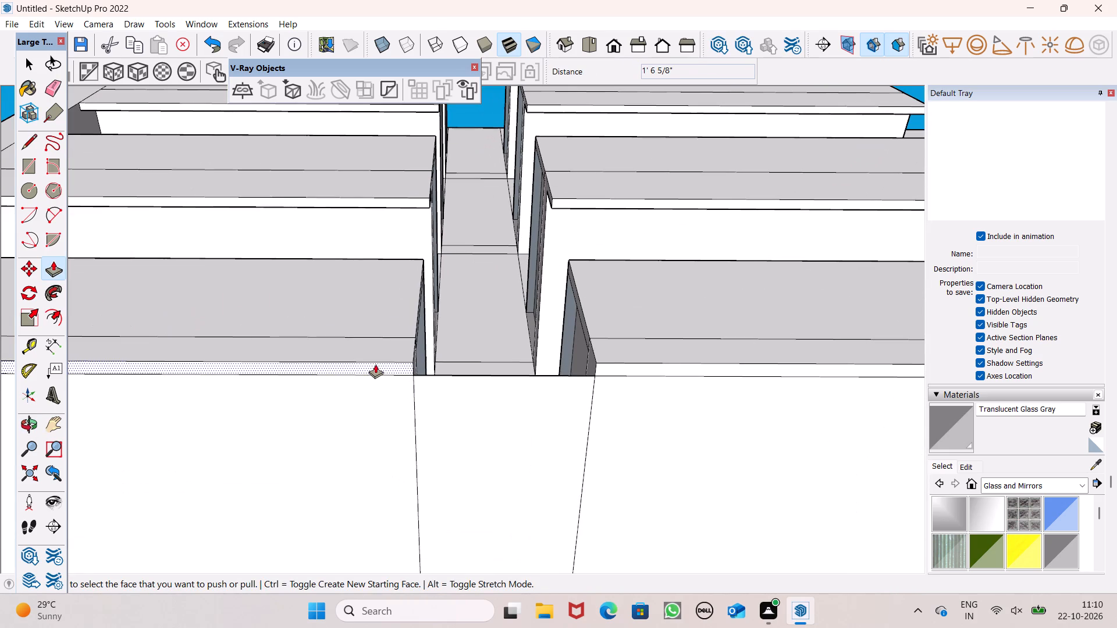
{"action": "left_click_drag", "start_coordinate": [386, 369], "coordinate": [389, 389]}
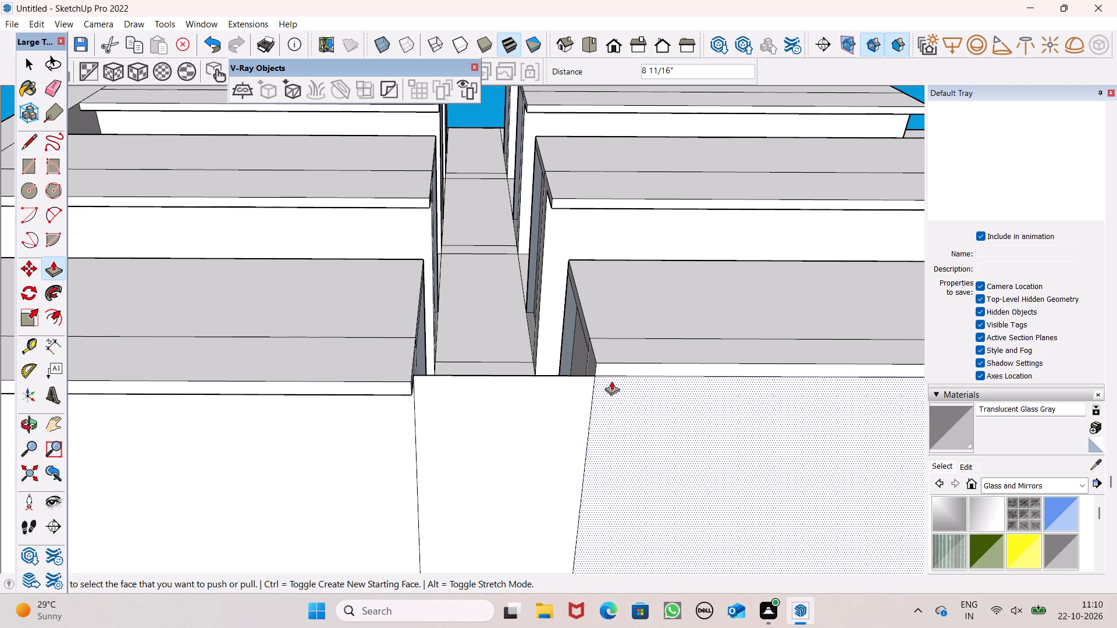
{"action": "left_click_drag", "start_coordinate": [628, 368], "coordinate": [403, 390]}
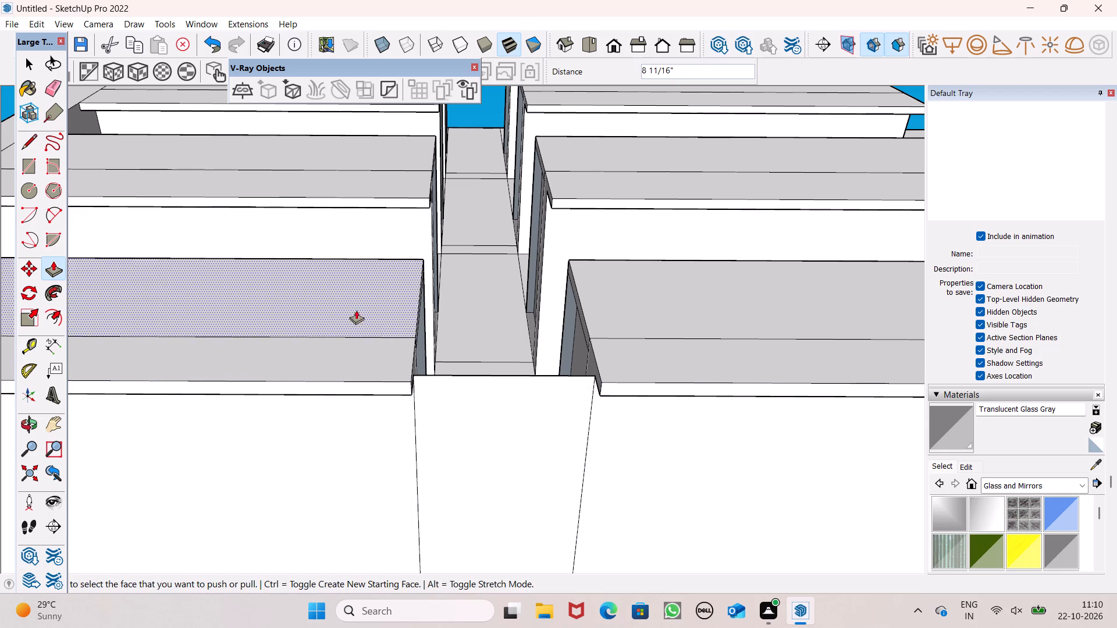
Erase the front edge that bounds the slab underside across the gap between the first and second columns' lowest balconies.
{"action": "left_click", "coordinate": [51, 84]}
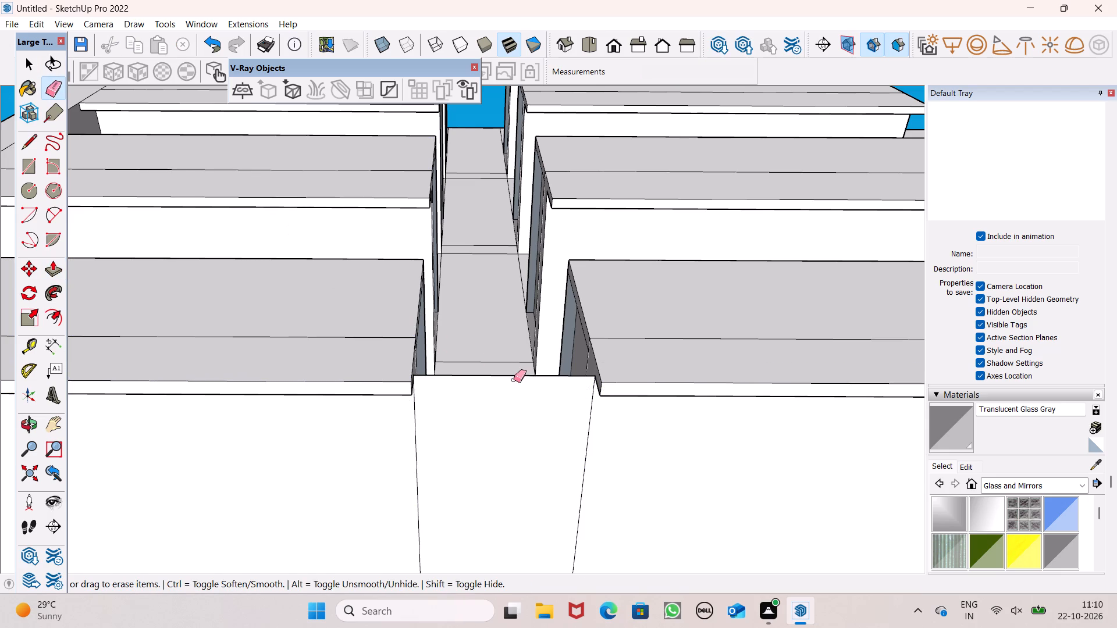
{"action": "left_click_drag", "start_coordinate": [499, 367], "coordinate": [505, 384]}
{"action": "left_click_drag", "start_coordinate": [497, 369], "coordinate": [497, 388]}
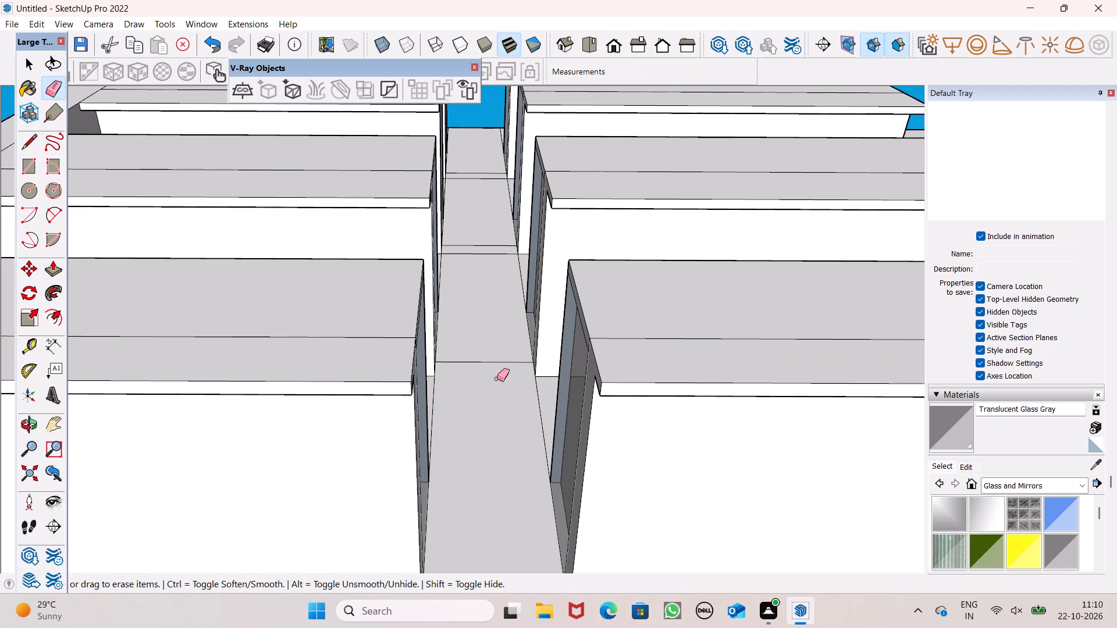
Push/pull the front underside strip of the third column's top-floor balcony down 1' 5 1/8", level with the second column's lip.
{"action": "scroll", "coordinate": [501, 348], "scroll_direction": "down", "scroll_amount": 4}
{"action": "middle_click_drag", "start_coordinate": [514, 377], "coordinate": [307, 529]}
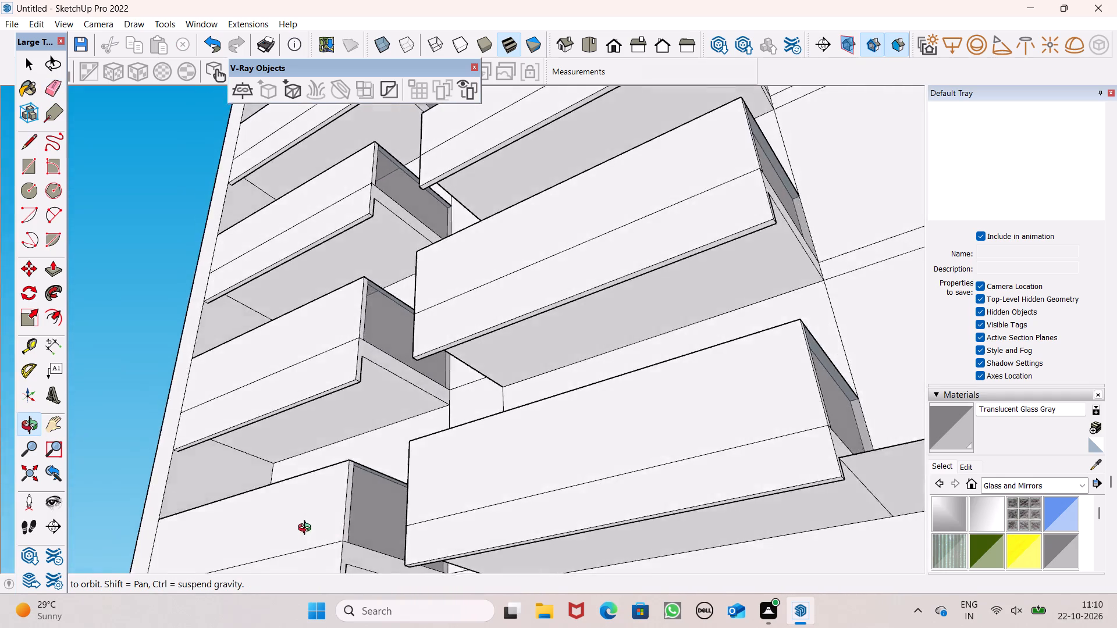
{"action": "middle_click_drag", "start_coordinate": [307, 529], "coordinate": [288, 580]}
{"action": "scroll", "coordinate": [364, 448], "scroll_direction": "down", "scroll_amount": 4}
{"action": "middle_click_drag", "start_coordinate": [398, 447], "coordinate": [458, 557]}
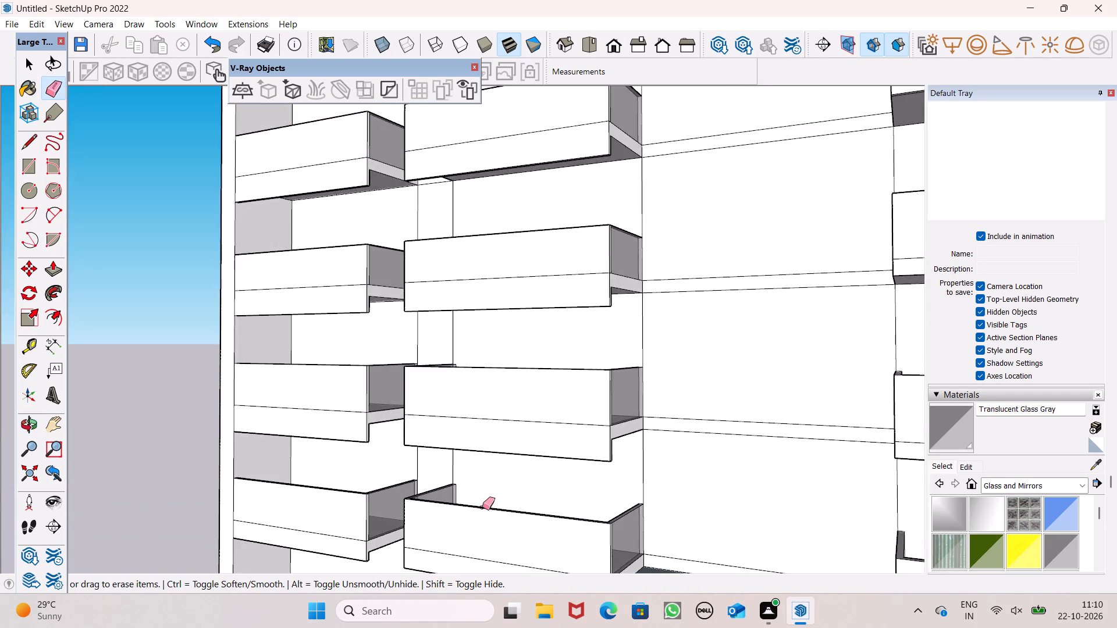
{"action": "scroll", "coordinate": [486, 481], "scroll_direction": "down", "scroll_amount": 6}
{"action": "middle_click_drag", "start_coordinate": [495, 478], "coordinate": [637, 549]}
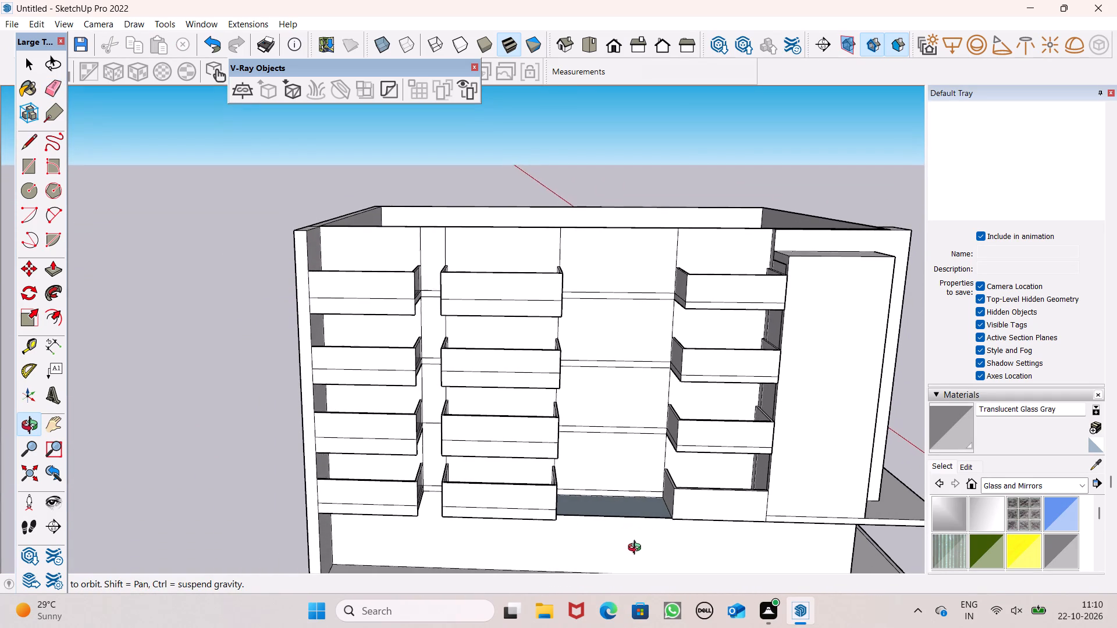
{"action": "middle_click_drag", "start_coordinate": [637, 549], "coordinate": [641, 548]}
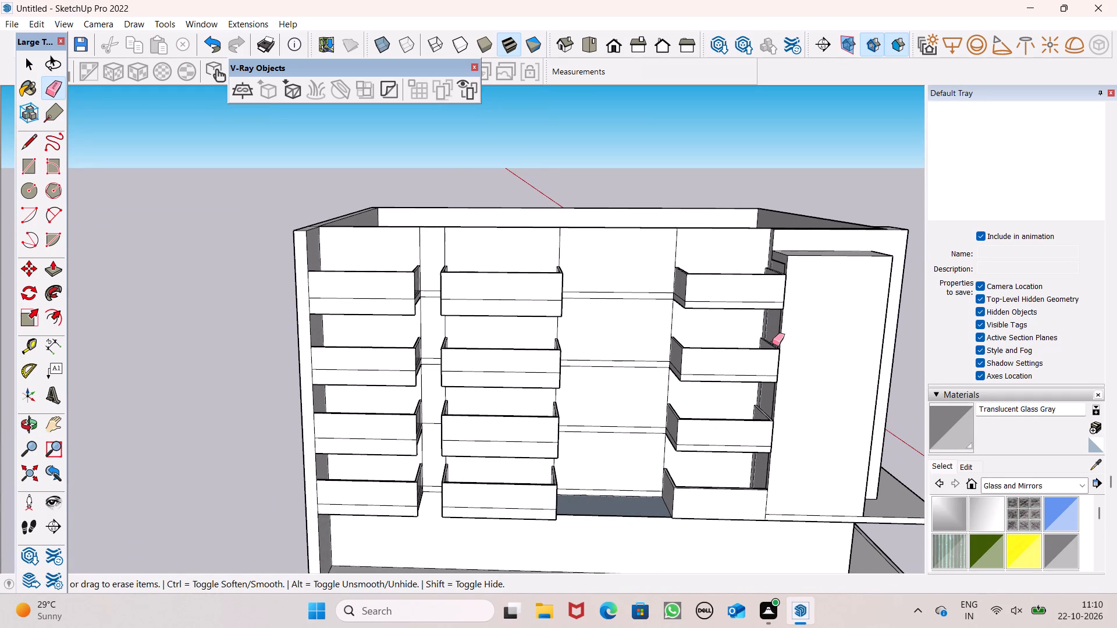
{"action": "scroll", "coordinate": [778, 331], "scroll_direction": "up", "scroll_amount": 6}
{"action": "middle_click_drag", "start_coordinate": [781, 299], "coordinate": [581, 42]}
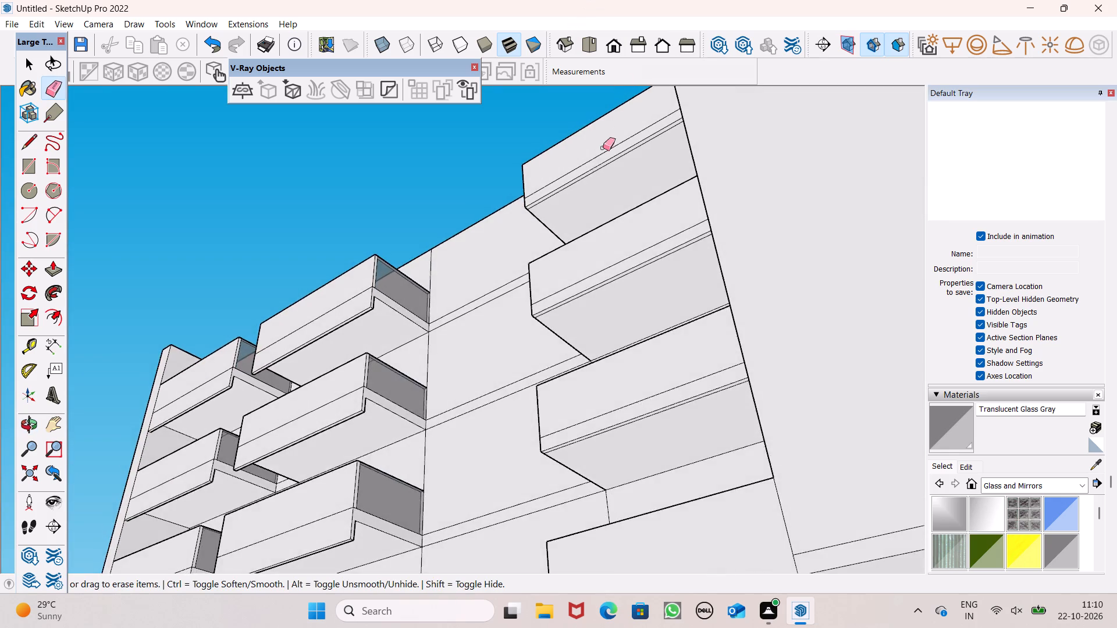
{"action": "scroll", "coordinate": [580, 178], "scroll_direction": "up", "scroll_amount": 6}
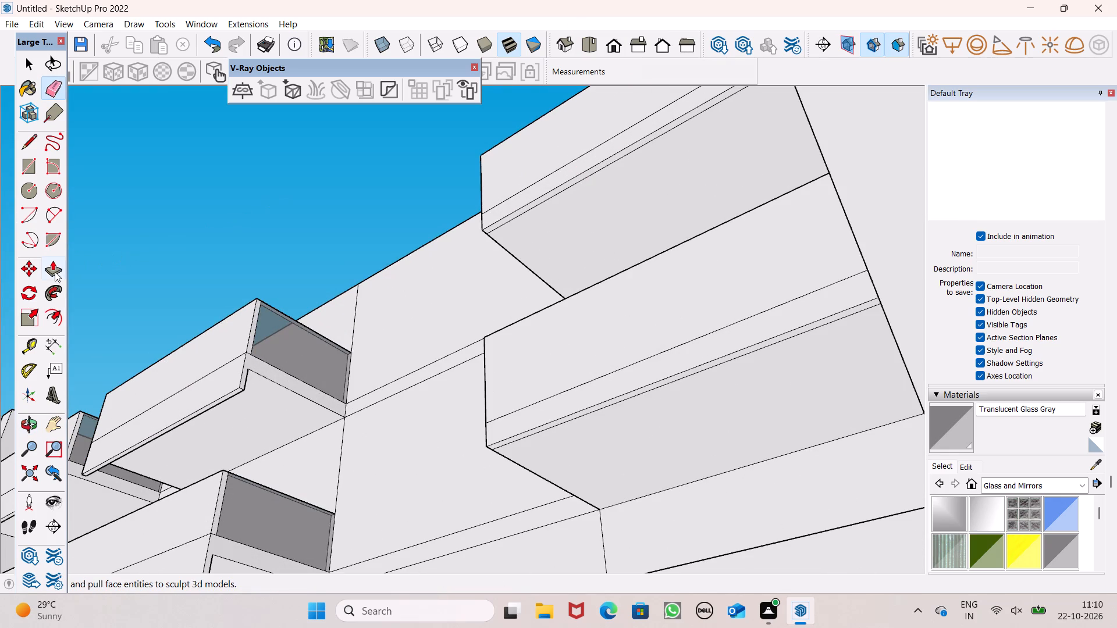
{"action": "left_click", "coordinate": [50, 272]}
{"action": "middle_click_drag", "start_coordinate": [449, 216], "coordinate": [476, 227]}
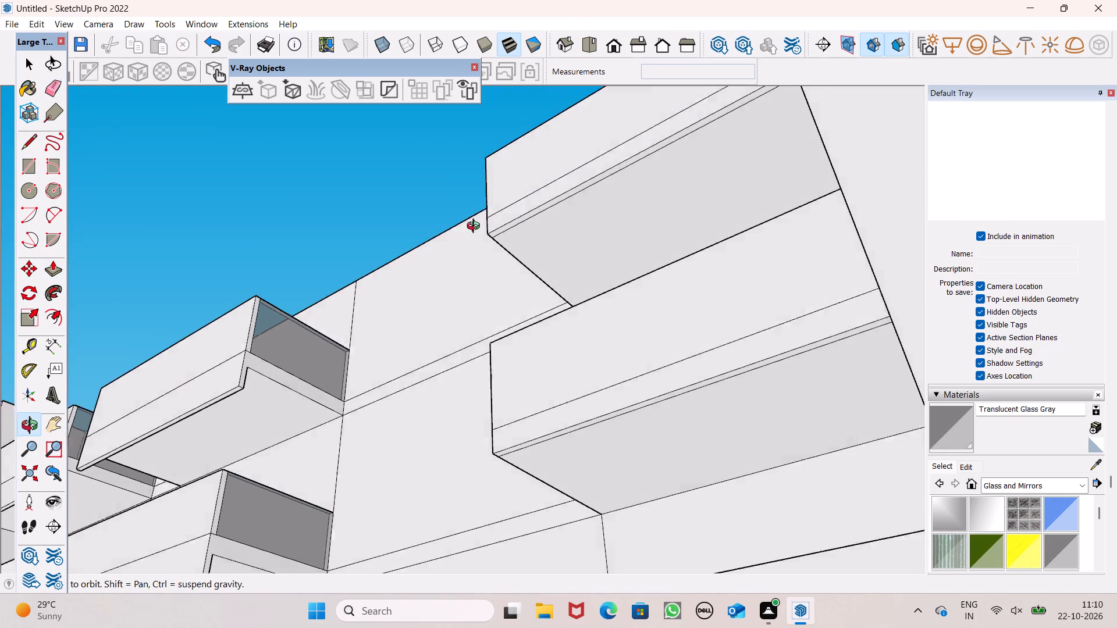
{"action": "middle_click_drag", "start_coordinate": [476, 227], "coordinate": [529, 224]}
{"action": "scroll", "coordinate": [555, 243], "scroll_direction": "up", "scroll_amount": 3}
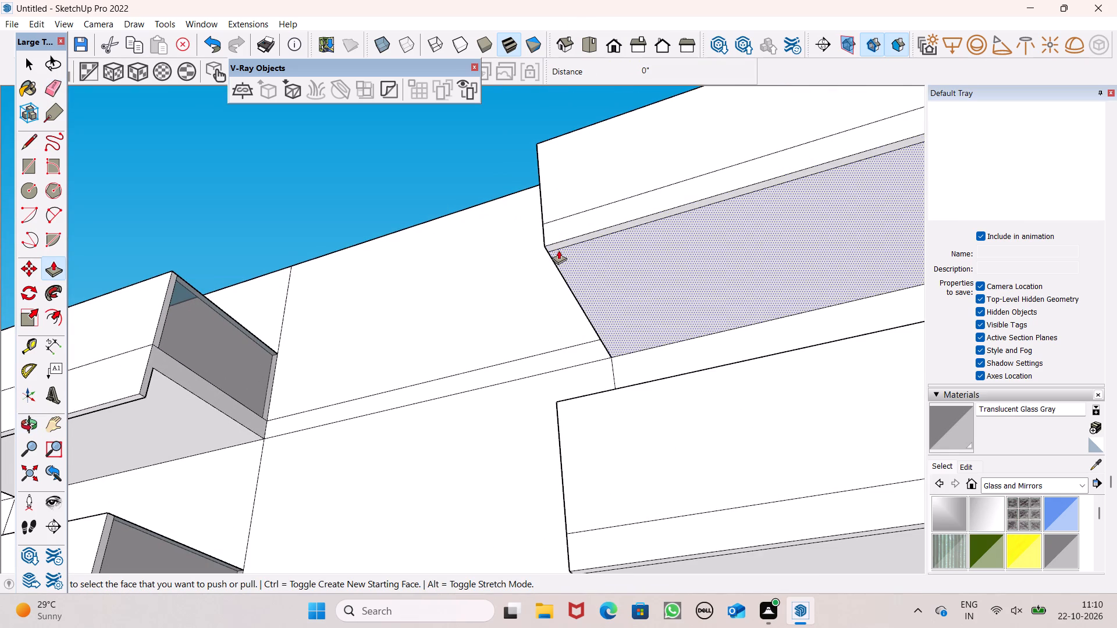
{"action": "left_click_drag", "start_coordinate": [556, 247], "coordinate": [146, 395]}
Push/pull the underside strip of the third column's balcony one floor below the top down 1' 4 3/4", matching the adjacent lip.
{"action": "scroll", "coordinate": [483, 298], "scroll_direction": "down", "scroll_amount": 6}
{"action": "scroll", "coordinate": [538, 455], "scroll_direction": "up", "scroll_amount": 1}
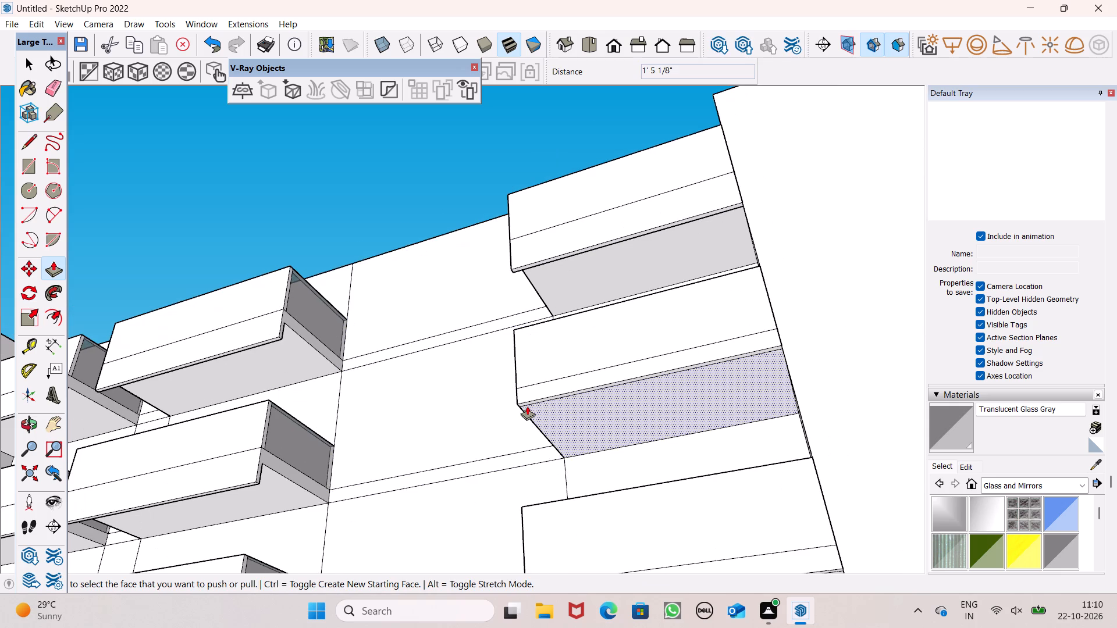
{"action": "left_click_drag", "start_coordinate": [528, 403], "coordinate": [230, 477]}
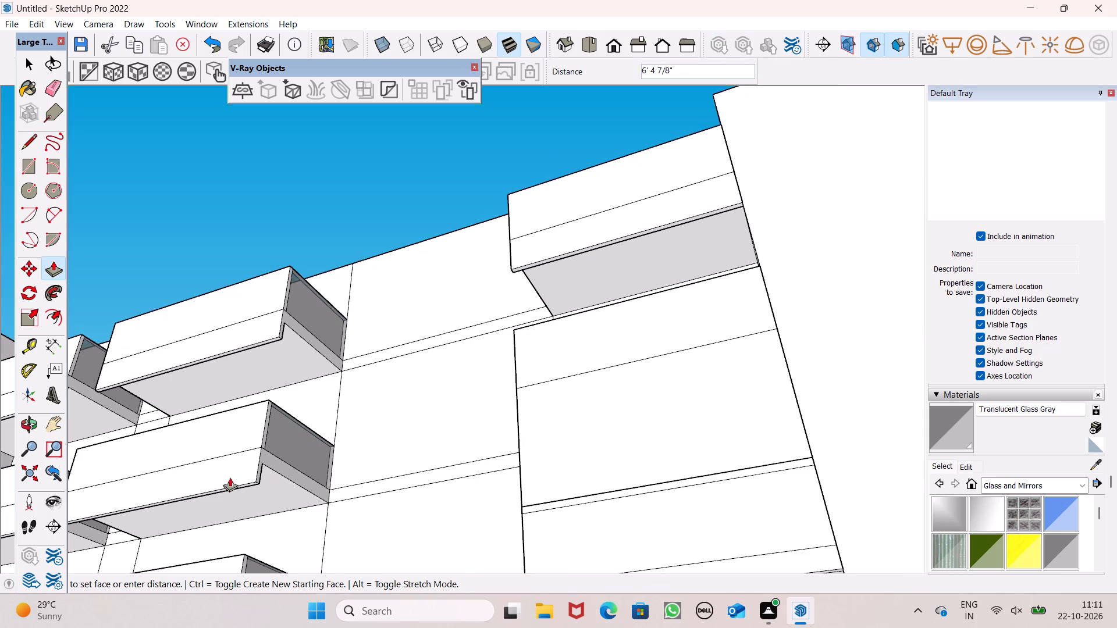
{"action": "left_click_drag", "start_coordinate": [230, 477], "coordinate": [248, 483]}
Push/pull the underside strip of the third column's third-from-top balcony down 1' 6 5/8", level with the second column's lip.
{"action": "scroll", "coordinate": [441, 290], "scroll_direction": "down", "scroll_amount": 6}
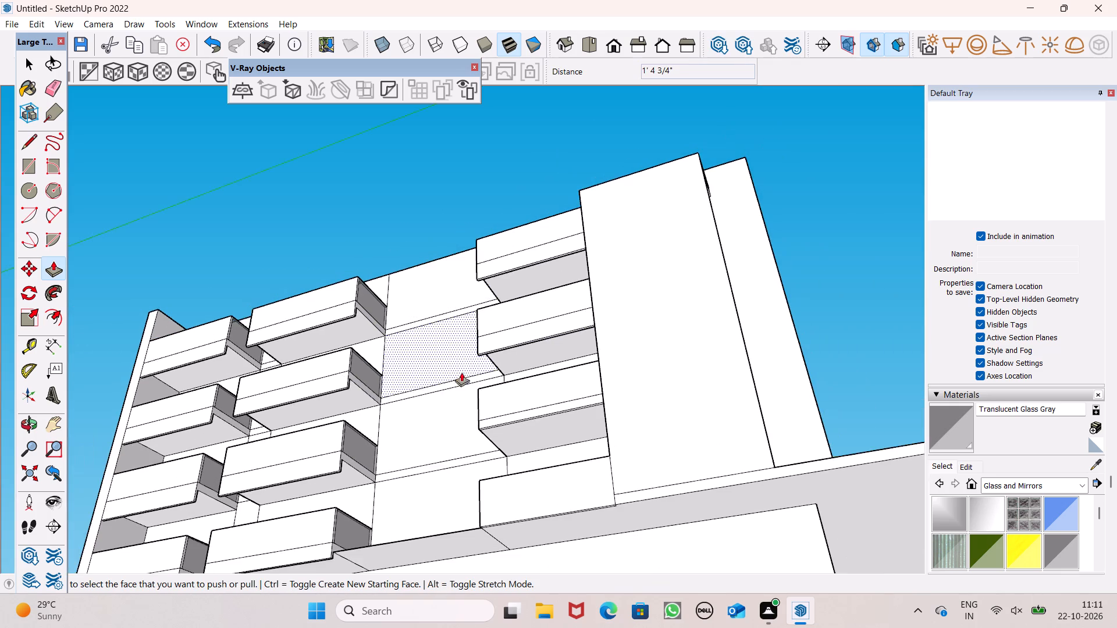
{"action": "scroll", "coordinate": [474, 452], "scroll_direction": "up", "scroll_amount": 8}
{"action": "left_click_drag", "start_coordinate": [496, 376], "coordinate": [465, 408]}
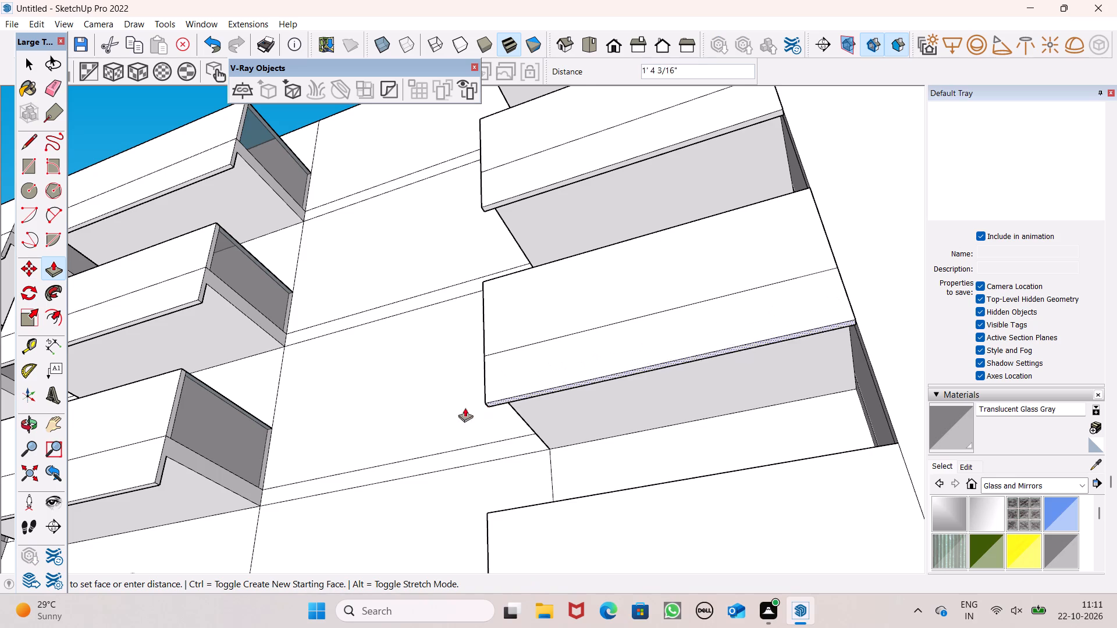
{"action": "left_click_drag", "start_coordinate": [465, 408], "coordinate": [153, 475]}
Push/pull the underside strip of the third column's lowest balcony down 8 11/16", level with the second column's lip.
{"action": "scroll", "coordinate": [533, 179], "scroll_direction": "down", "scroll_amount": 6}
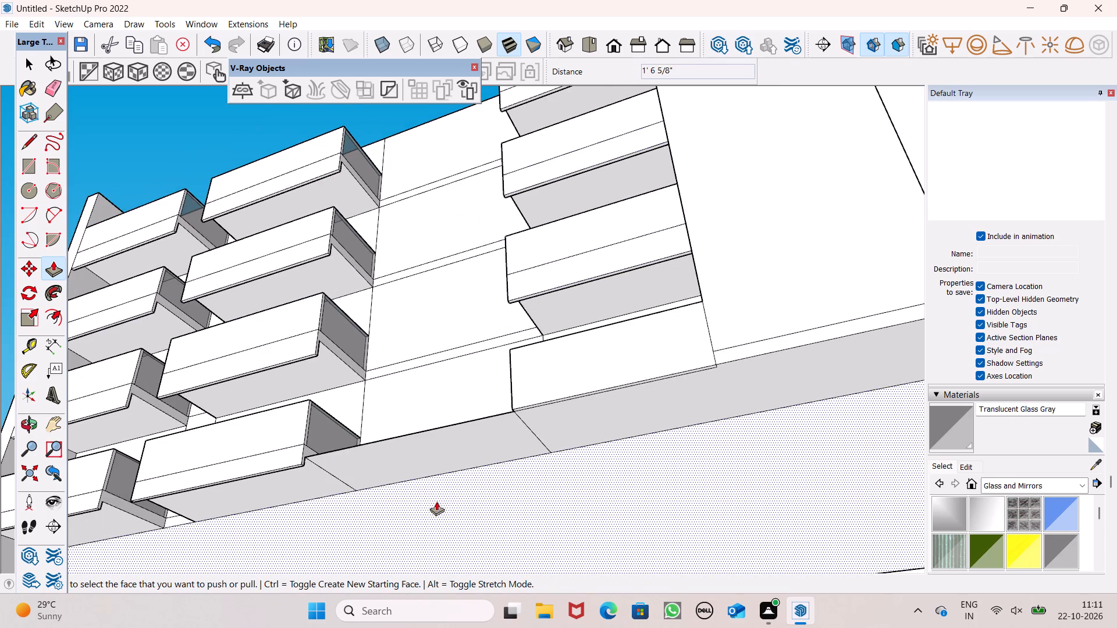
{"action": "scroll", "coordinate": [472, 491], "scroll_direction": "up", "scroll_amount": 4}
{"action": "left_click_drag", "start_coordinate": [539, 371], "coordinate": [422, 433]}
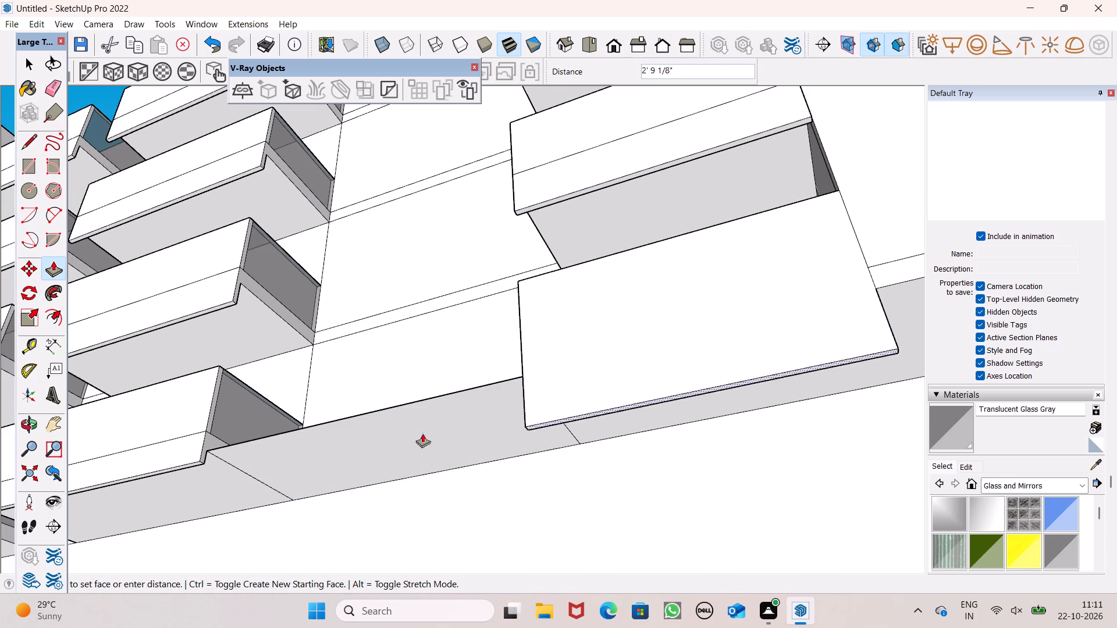
{"action": "left_click_drag", "start_coordinate": [422, 433], "coordinate": [200, 462]}
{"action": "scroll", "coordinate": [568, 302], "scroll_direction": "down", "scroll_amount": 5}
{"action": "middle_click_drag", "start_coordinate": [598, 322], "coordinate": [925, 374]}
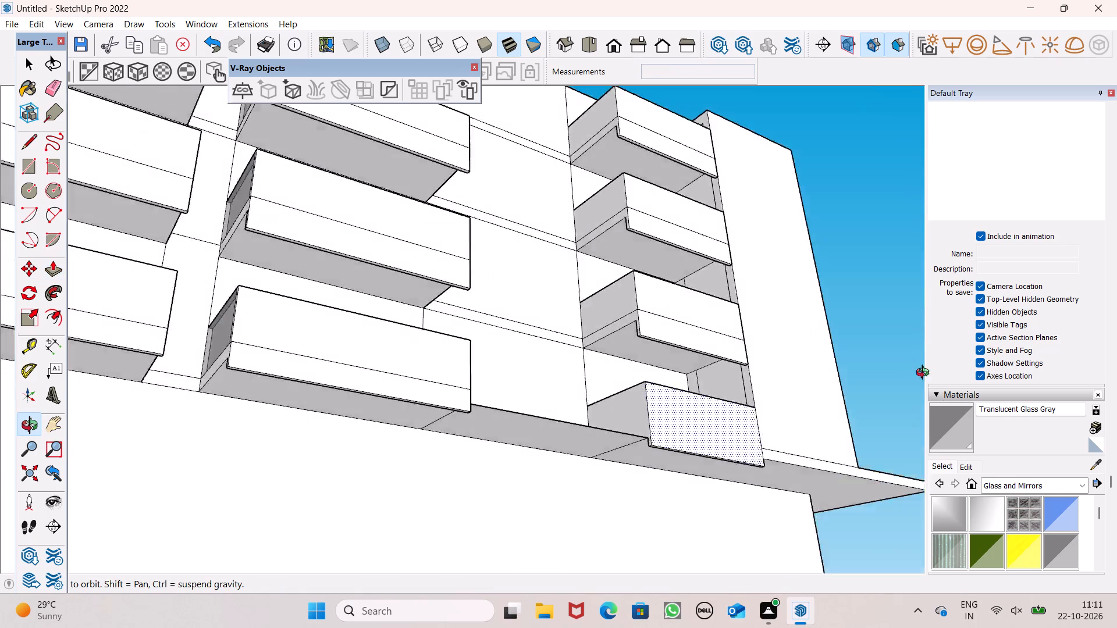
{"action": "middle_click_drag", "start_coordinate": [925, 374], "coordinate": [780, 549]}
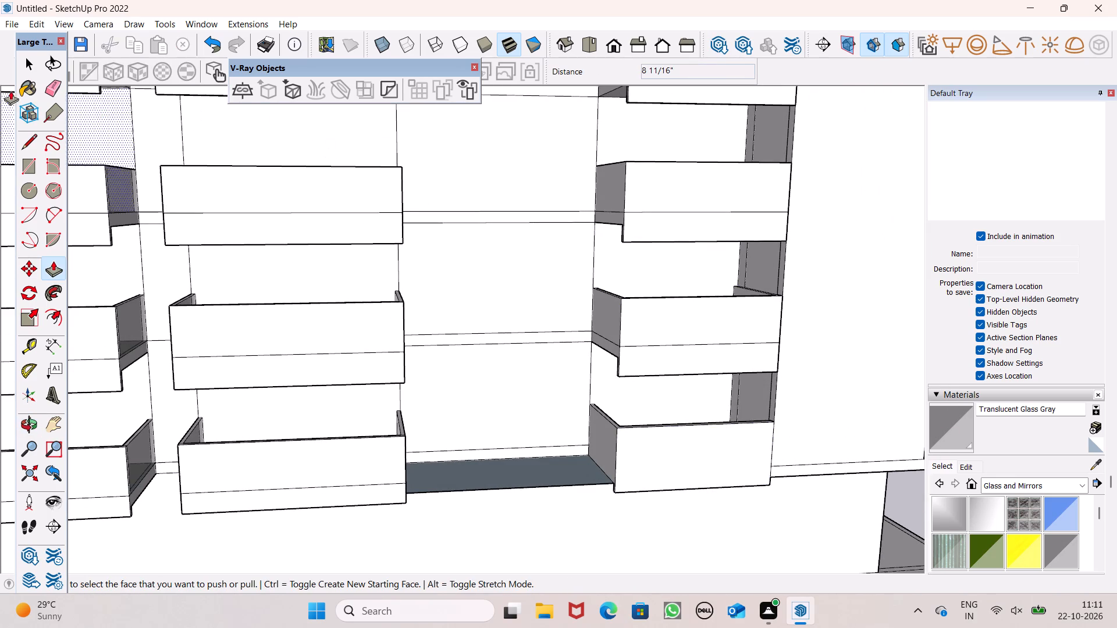
Erase the front edge of the leftover lowest-floor slab face between the second and third balcony columns.
{"action": "left_click_drag", "start_coordinate": [45, 85], "coordinate": [55, 86]}
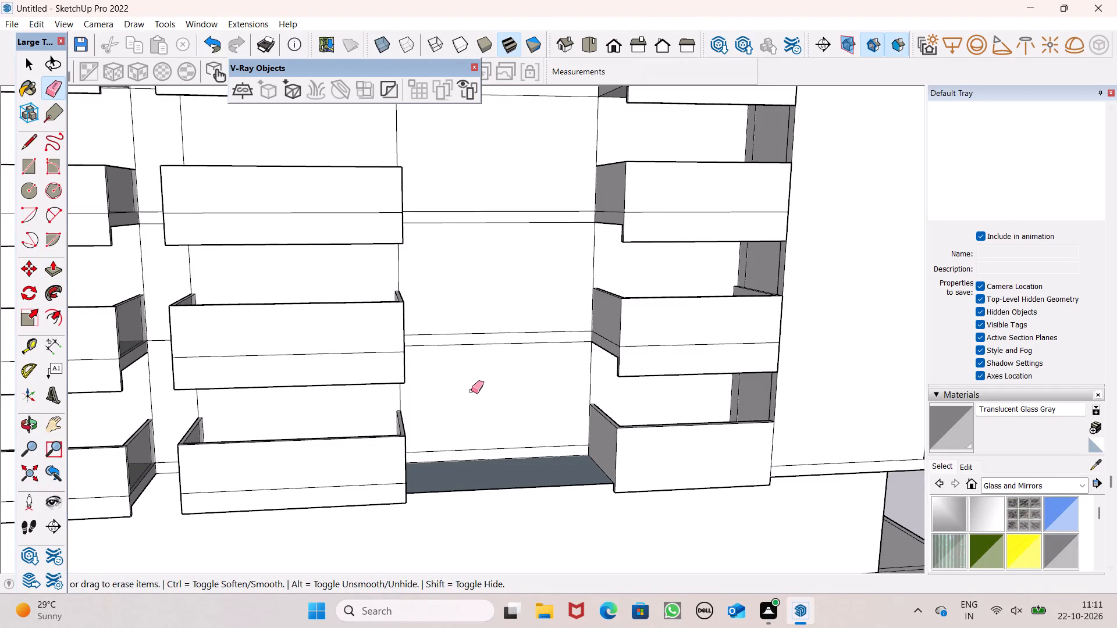
{"action": "left_click_drag", "start_coordinate": [490, 494], "coordinate": [496, 503]}
{"action": "left_click_drag", "start_coordinate": [497, 488], "coordinate": [500, 481]}
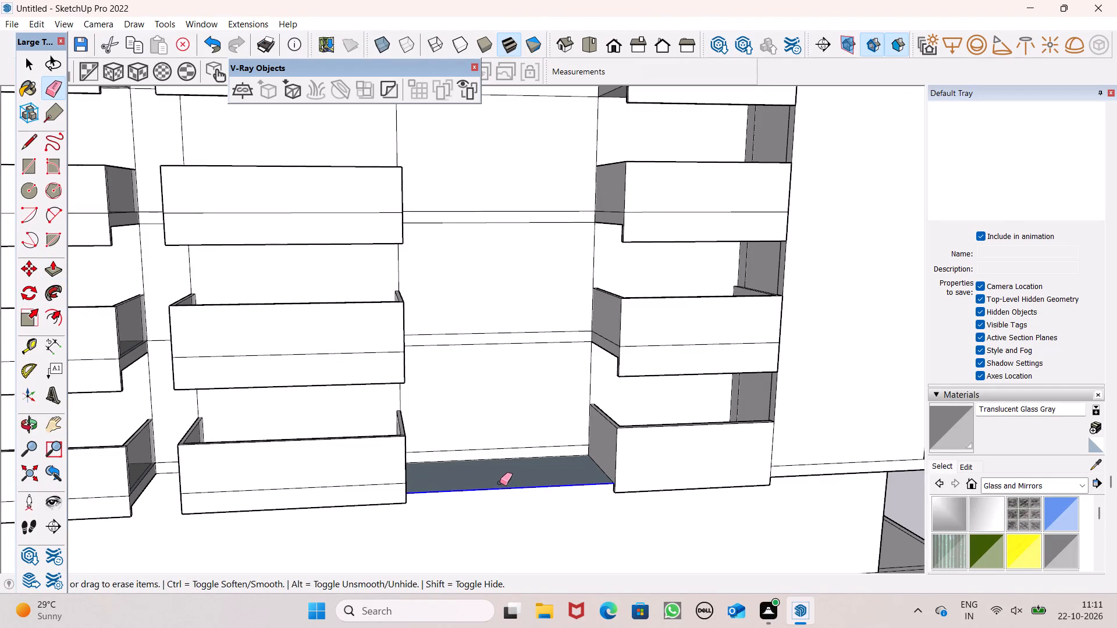
Examine the balcony undersides and front lips across the facade from below and from both sides.
{"action": "middle_click_drag", "start_coordinate": [501, 493], "coordinate": [279, 372]}
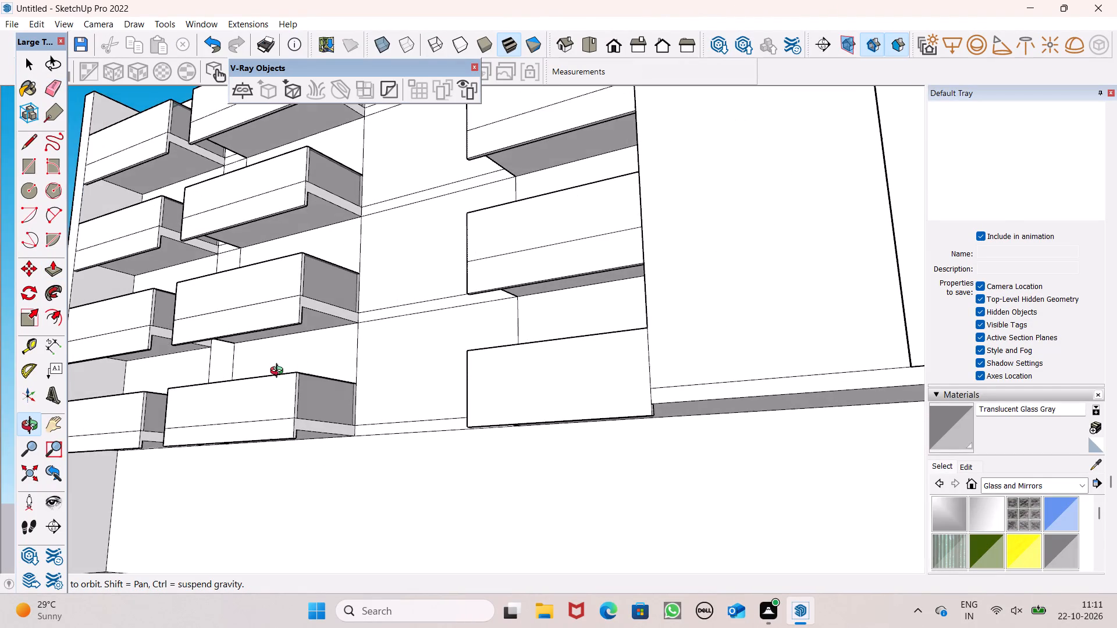
{"action": "middle_click_drag", "start_coordinate": [279, 372], "coordinate": [643, 498]}
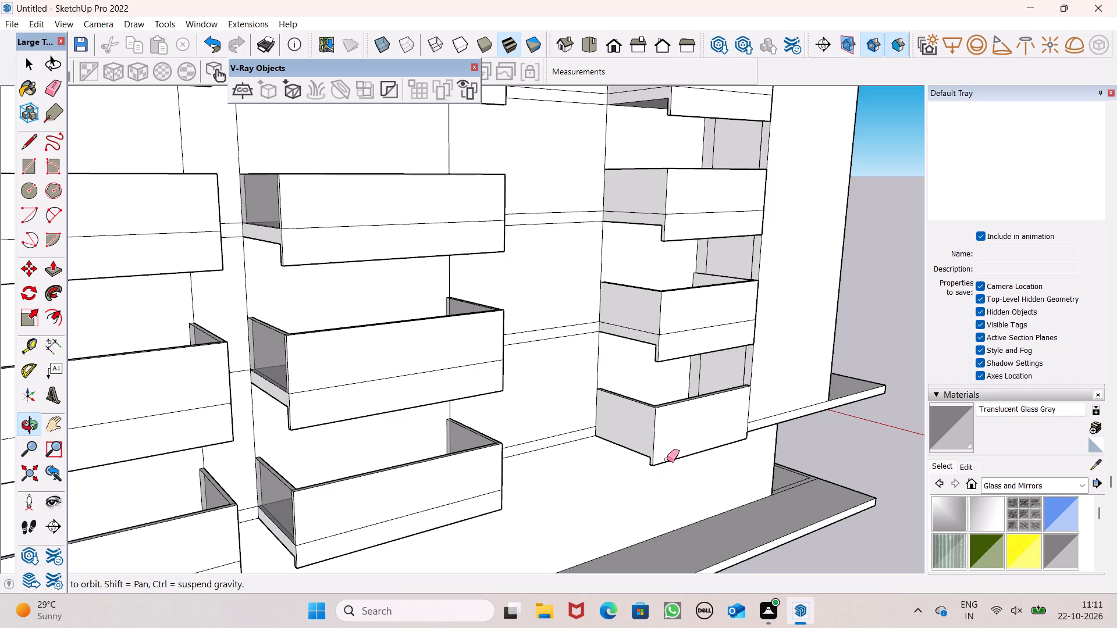
{"action": "middle_click_drag", "start_coordinate": [672, 472], "coordinate": [338, 271]}
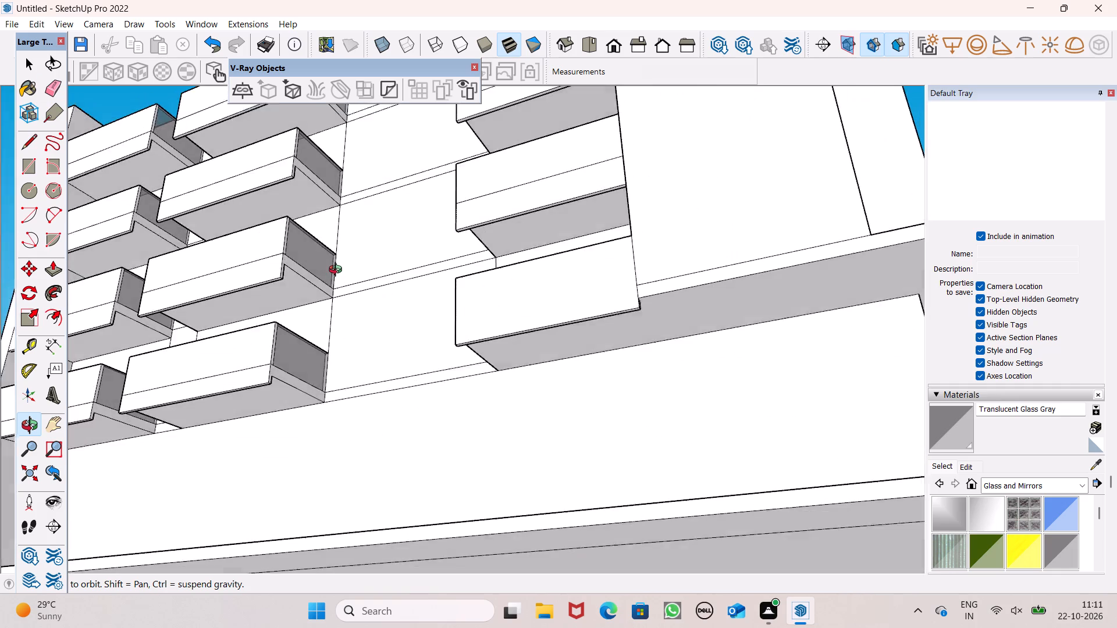
{"action": "middle_click_drag", "start_coordinate": [338, 271], "coordinate": [521, 265]}
{"action": "scroll", "coordinate": [521, 265], "scroll_direction": "up", "scroll_amount": 1}
{"action": "scroll", "coordinate": [516, 297], "scroll_direction": "down", "scroll_amount": 6}
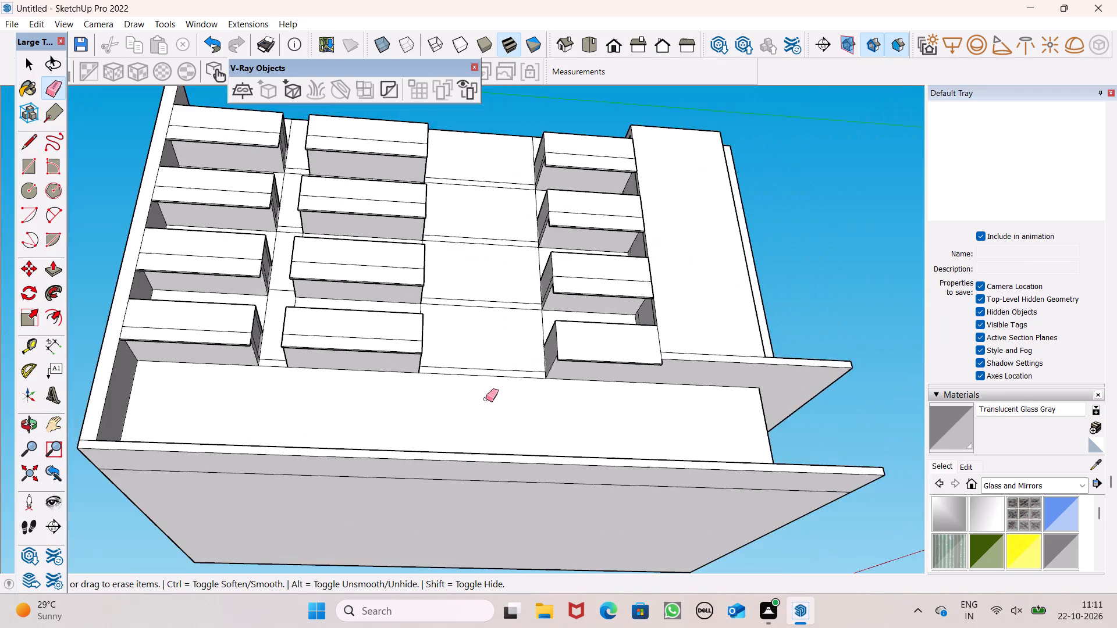
{"action": "scroll", "coordinate": [527, 336], "scroll_direction": "down", "scroll_amount": 4}
{"action": "middle_click_drag", "start_coordinate": [532, 338], "coordinate": [529, 411]}
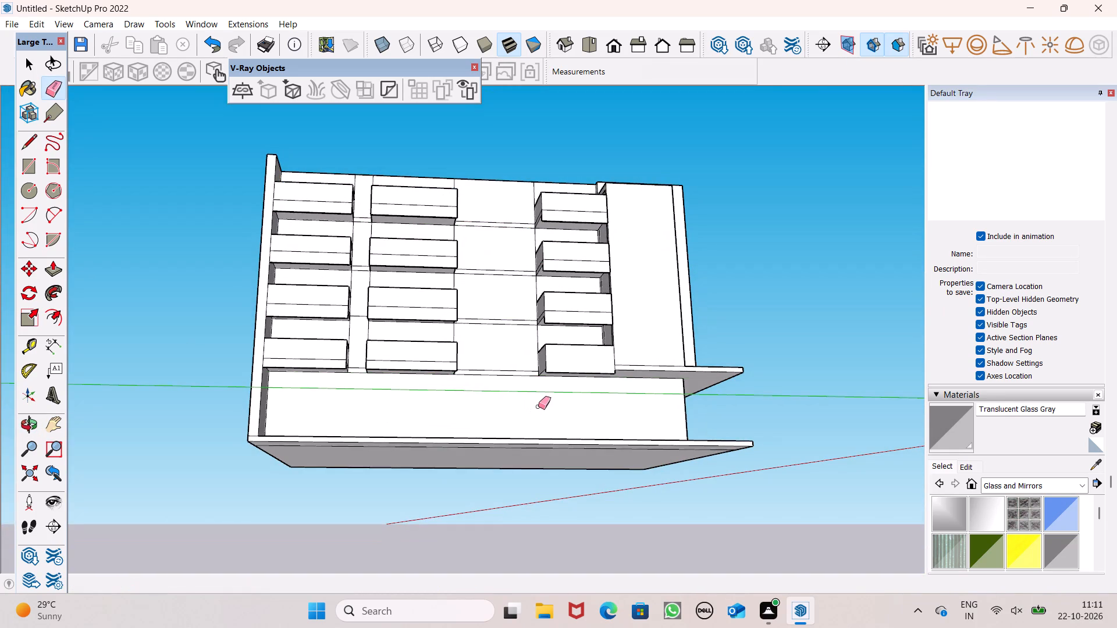
Erase the horizontal seam lines on the top-floor balcony fronts of the first and second columns.
{"action": "scroll", "coordinate": [321, 203], "scroll_direction": "up", "scroll_amount": 6}
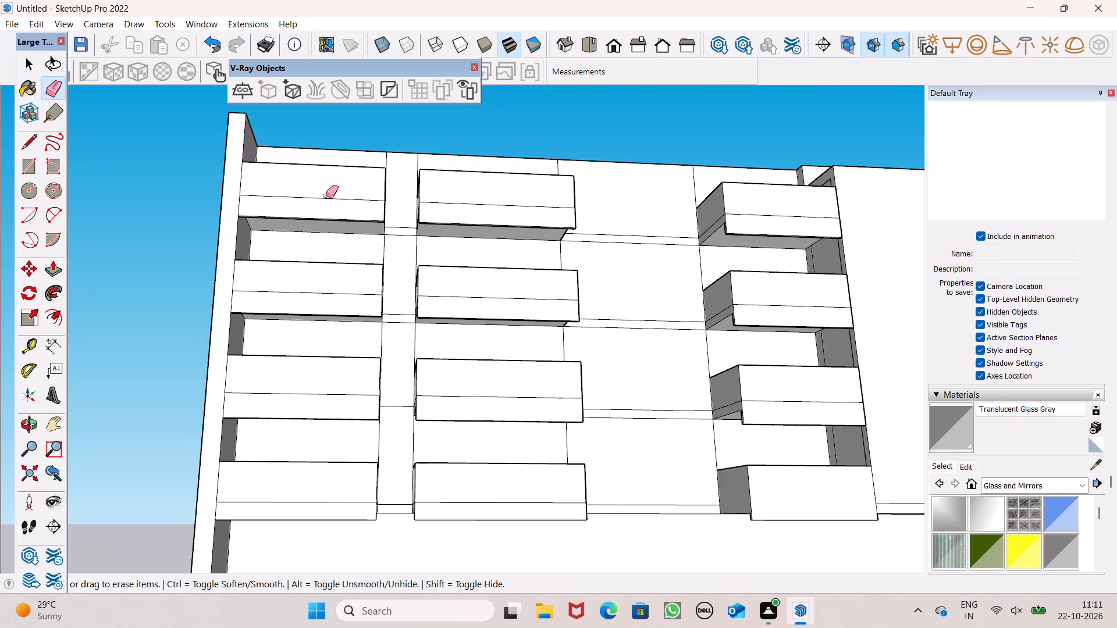
{"action": "middle_click_drag", "start_coordinate": [333, 201], "coordinate": [87, 396]}
{"action": "scroll", "coordinate": [277, 294], "scroll_direction": "up", "scroll_amount": 5}
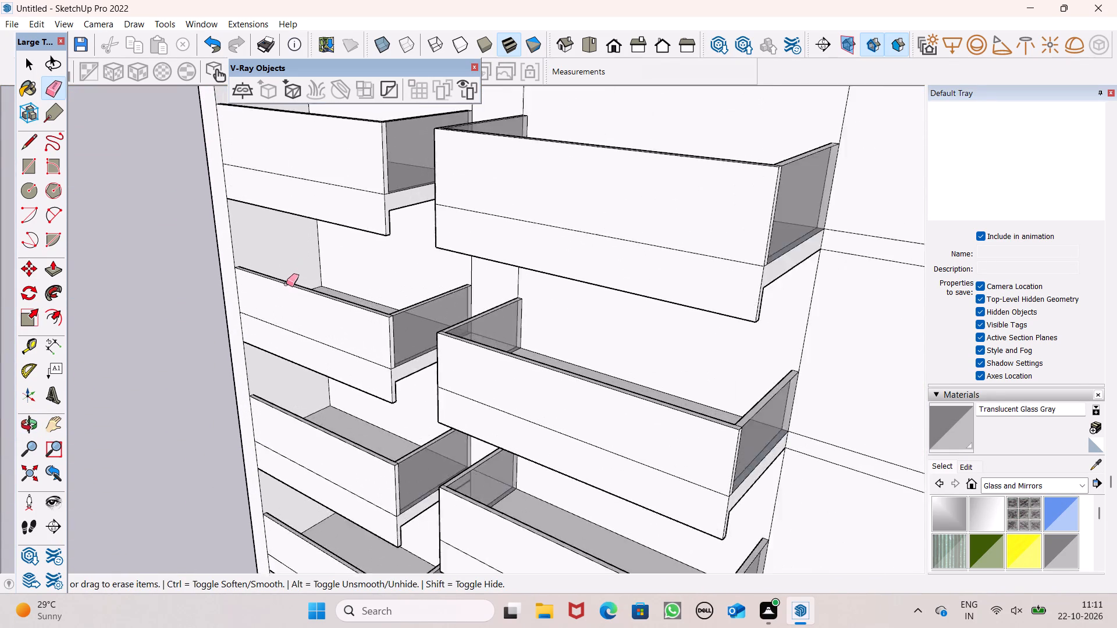
{"action": "scroll", "coordinate": [286, 284], "scroll_direction": "up", "scroll_amount": 4}
{"action": "scroll", "coordinate": [442, 181], "scroll_direction": "down", "scroll_amount": 6}
{"action": "middle_click_drag", "start_coordinate": [442, 192], "coordinate": [456, 258]}
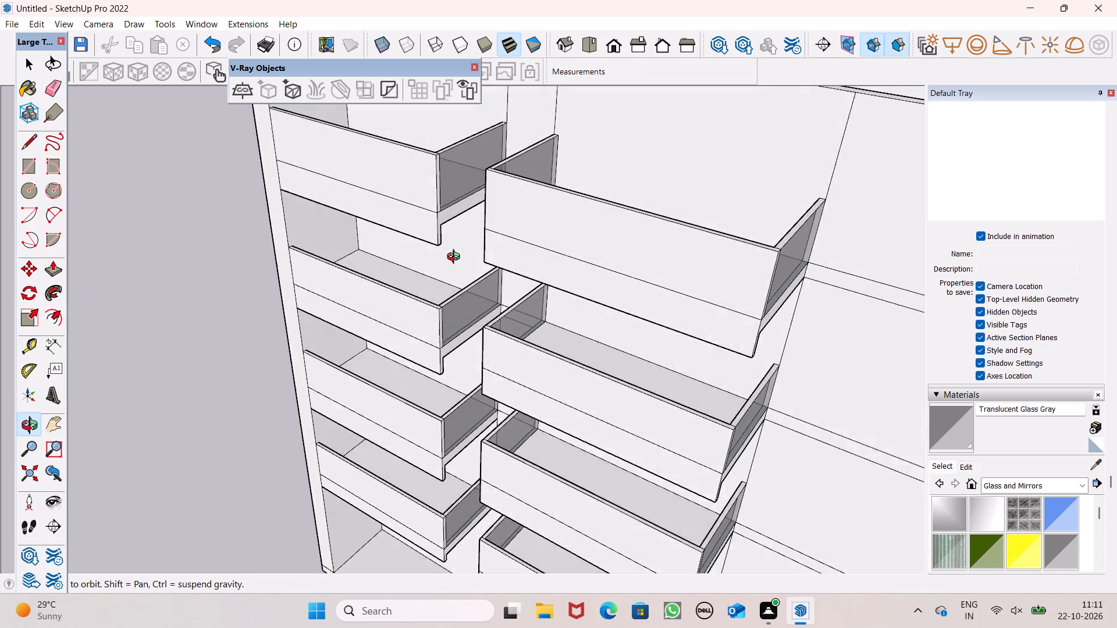
{"action": "middle_click_drag", "start_coordinate": [456, 258], "coordinate": [504, 261]}
{"action": "scroll", "coordinate": [447, 265], "scroll_direction": "up", "scroll_amount": 1}
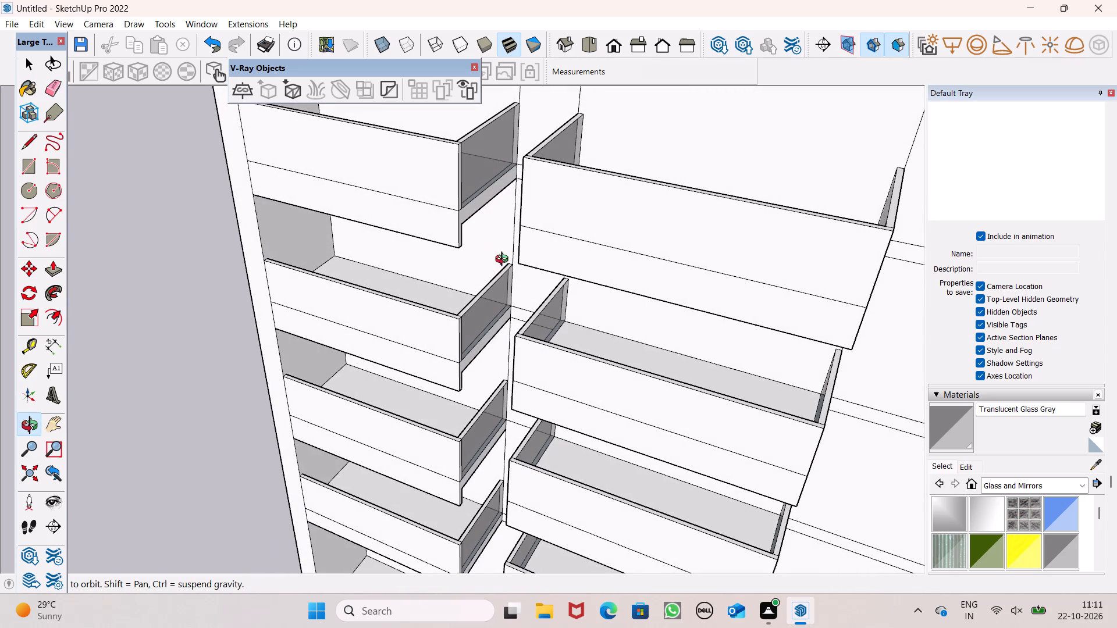
{"action": "middle_click_drag", "start_coordinate": [504, 261], "coordinate": [505, 259]}
{"action": "left_click_drag", "start_coordinate": [430, 190], "coordinate": [438, 213]}
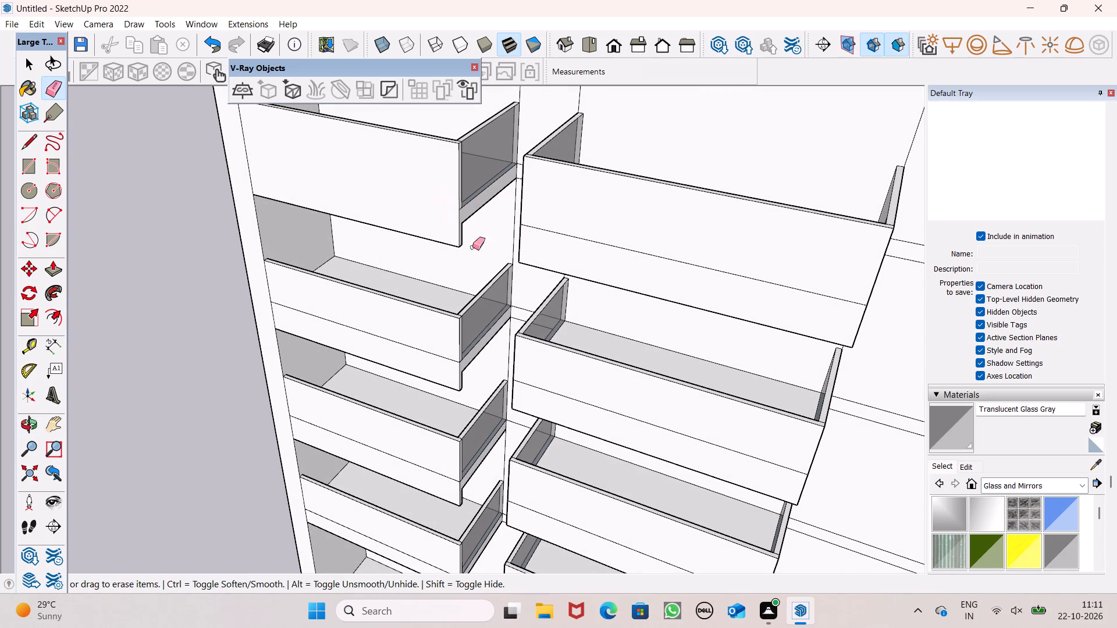
{"action": "left_click_drag", "start_coordinate": [616, 247], "coordinate": [619, 261]}
Erase the horizontal seam lines on the first and second columns' balcony fronts on the two middle floors.
{"action": "middle_click_drag", "start_coordinate": [611, 289], "coordinate": [767, 149]}
{"action": "scroll", "coordinate": [767, 149], "scroll_direction": "up", "scroll_amount": 1}
{"action": "left_click_drag", "start_coordinate": [343, 342], "coordinate": [348, 364]}
{"action": "left_click_drag", "start_coordinate": [546, 354], "coordinate": [551, 365]}
{"action": "scroll", "coordinate": [549, 299], "scroll_direction": "down", "scroll_amount": 5}
{"action": "scroll", "coordinate": [450, 429], "scroll_direction": "up", "scroll_amount": 3}
{"action": "left_click_drag", "start_coordinate": [451, 448], "coordinate": [463, 463]}
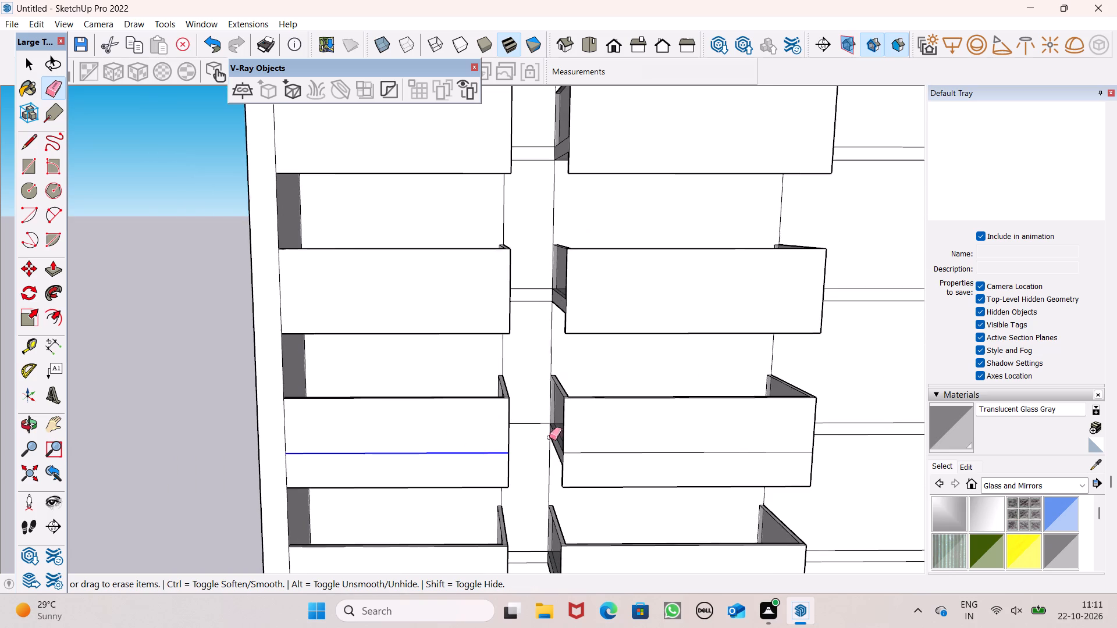
{"action": "left_click_drag", "start_coordinate": [585, 445], "coordinate": [588, 450]}
{"action": "left_click", "coordinate": [588, 452]}
Erase the horizontal seam lines on the lowest balcony fronts of the first and second columns.
{"action": "scroll", "coordinate": [478, 359], "scroll_direction": "down", "scroll_amount": 5}
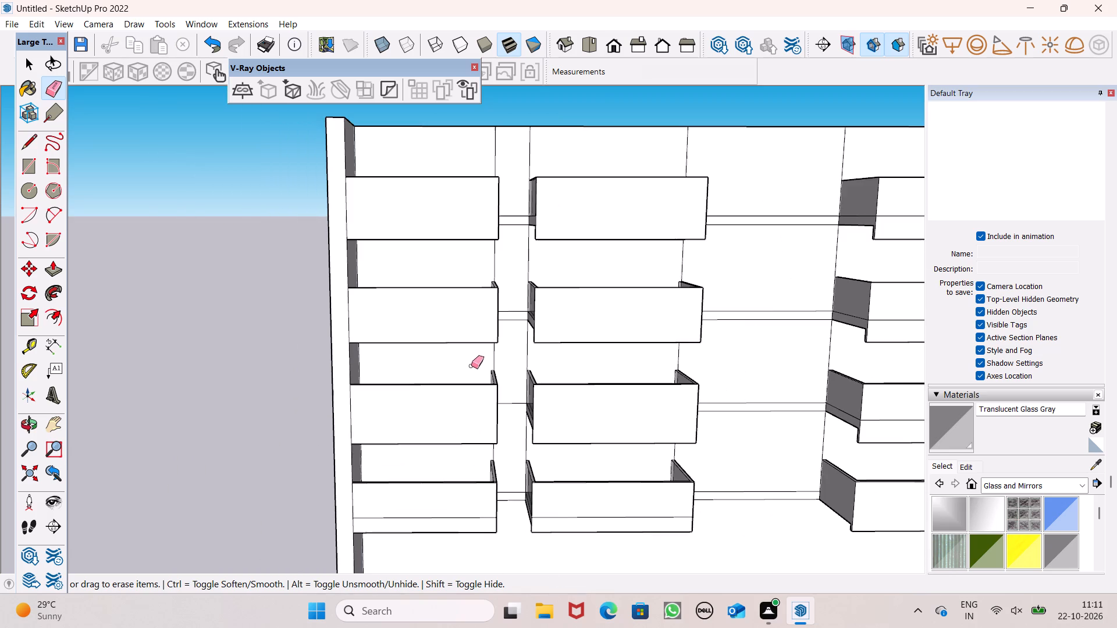
{"action": "scroll", "coordinate": [568, 511], "scroll_direction": "up", "scroll_amount": 5}
{"action": "left_click_drag", "start_coordinate": [565, 486], "coordinate": [567, 493]}
{"action": "left_click_drag", "start_coordinate": [561, 494], "coordinate": [560, 502]}
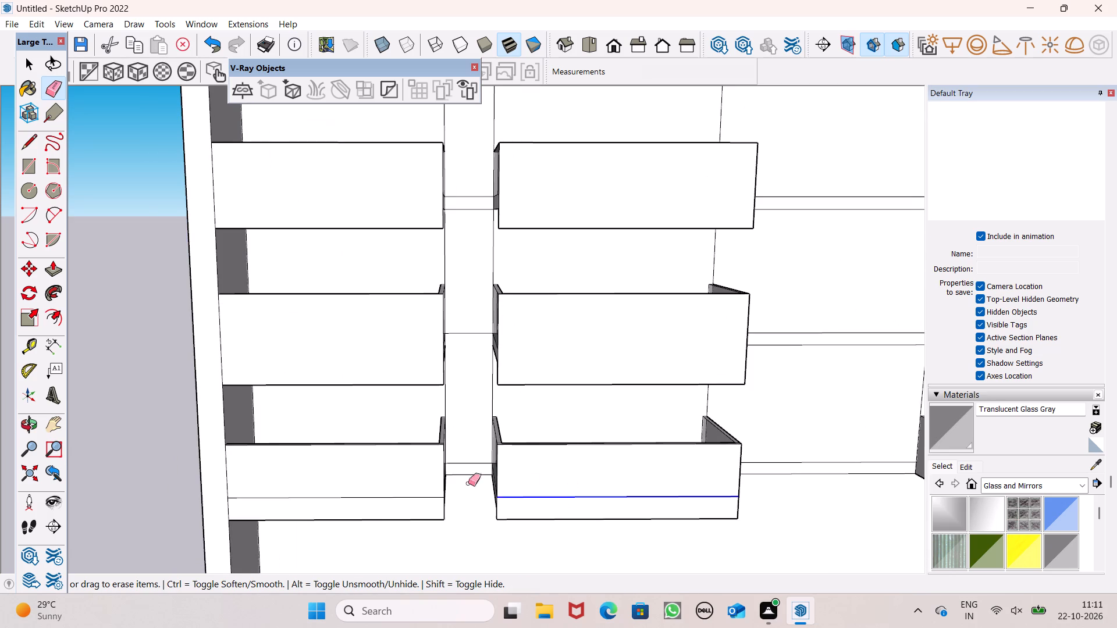
{"action": "left_click_drag", "start_coordinate": [424, 491], "coordinate": [424, 498]}
Erase the two top-floor slab lines on the wall strip between the first and second balcony columns.
{"action": "scroll", "coordinate": [429, 447], "scroll_direction": "down", "scroll_amount": 6}
{"action": "middle_click_drag", "start_coordinate": [600, 457], "coordinate": [428, 441]}
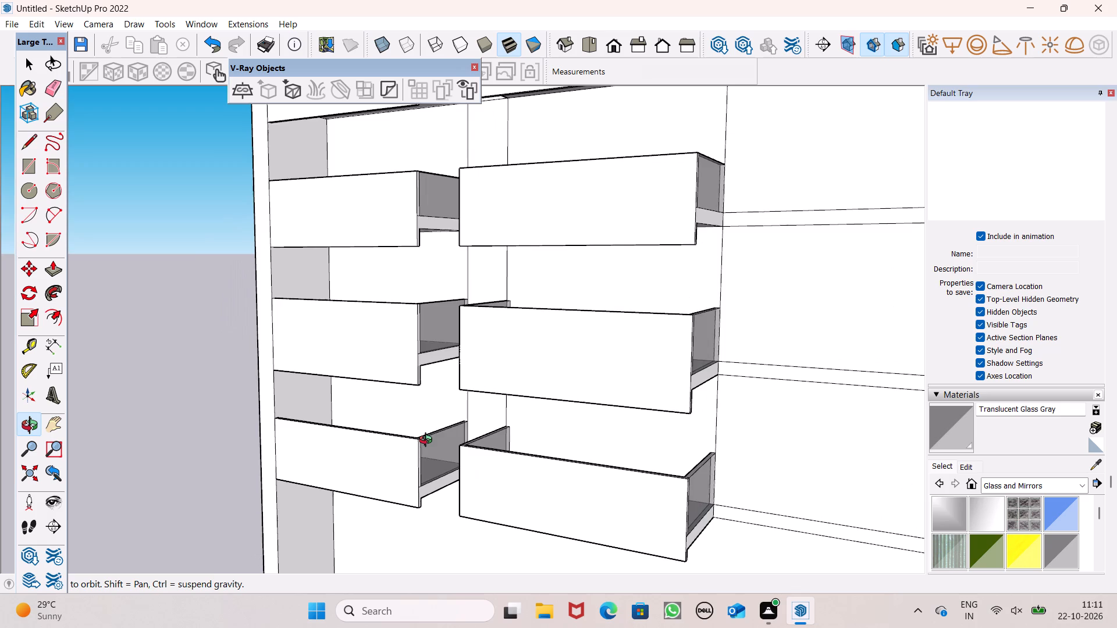
{"action": "middle_click_drag", "start_coordinate": [428, 441], "coordinate": [678, 458]}
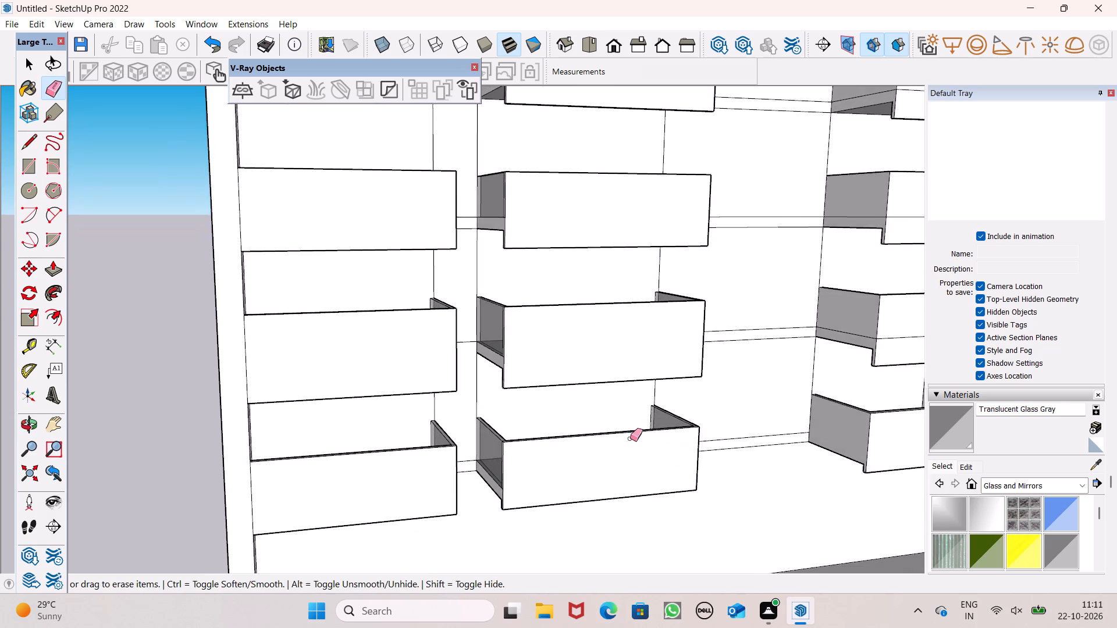
{"action": "scroll", "coordinate": [629, 438], "scroll_direction": "up", "scroll_amount": 1}
{"action": "scroll", "coordinate": [619, 445], "scroll_direction": "down", "scroll_amount": 9}
{"action": "middle_click_drag", "start_coordinate": [619, 415], "coordinate": [572, 442]}
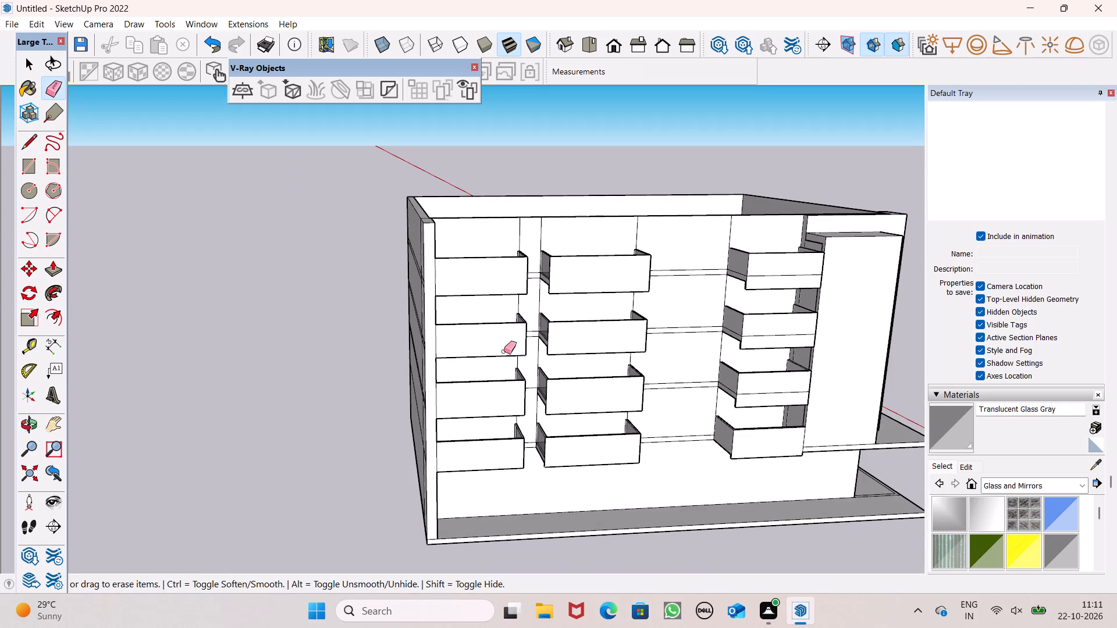
{"action": "scroll", "coordinate": [597, 245], "scroll_direction": "up", "scroll_amount": 6}
{"action": "scroll", "coordinate": [561, 199], "scroll_direction": "up", "scroll_amount": 2}
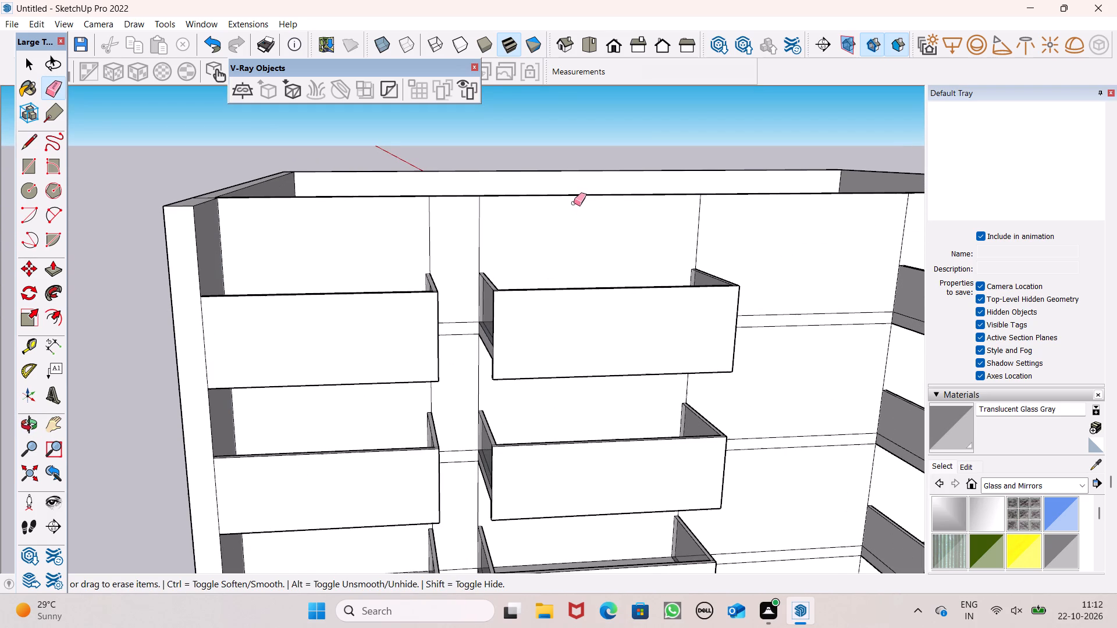
{"action": "left_click_drag", "start_coordinate": [459, 312], "coordinate": [452, 347]}
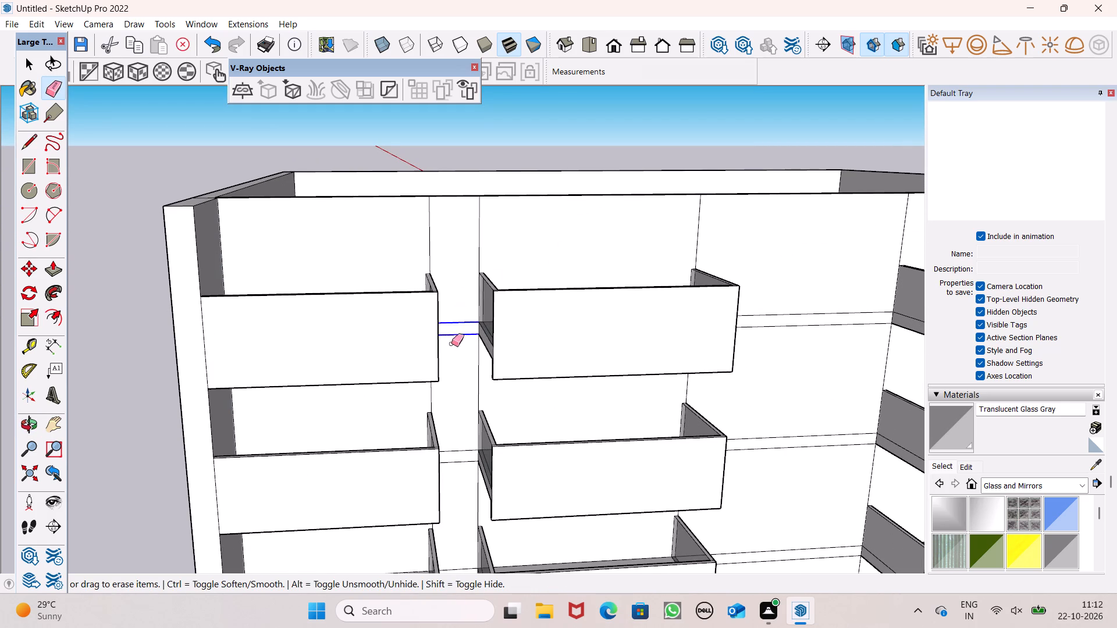
Erase the slab lines of the lower three floors on the wall strip between the first and second balcony columns.
{"action": "scroll", "coordinate": [500, 266], "scroll_direction": "down", "scroll_amount": 5}
{"action": "scroll", "coordinate": [508, 447], "scroll_direction": "up", "scroll_amount": 7}
{"action": "left_click_drag", "start_coordinate": [454, 306], "coordinate": [458, 336]}
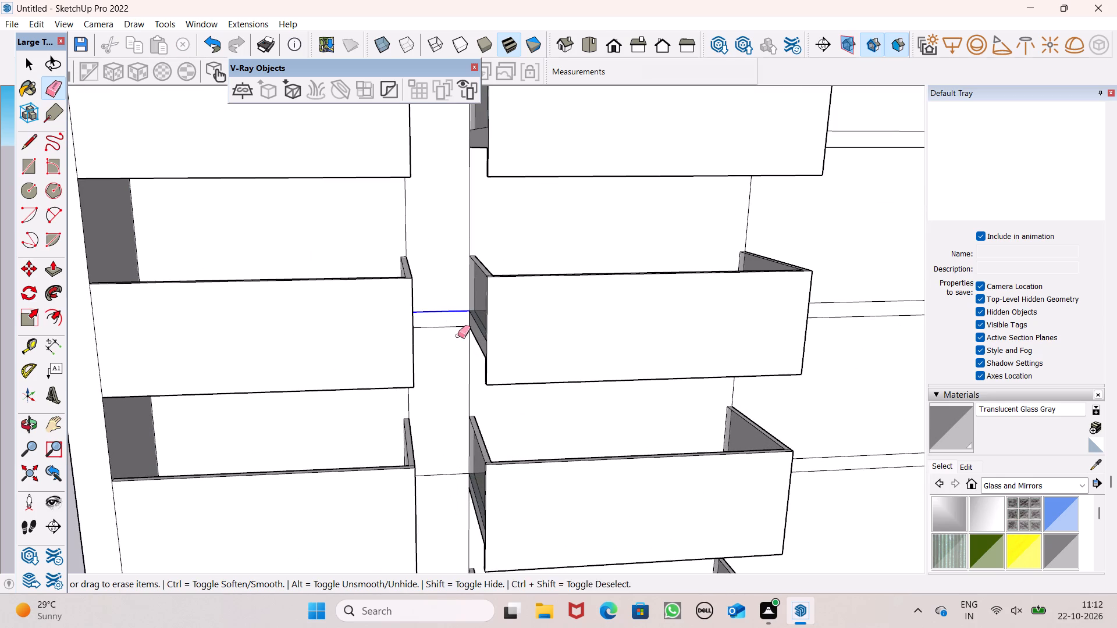
{"action": "left_click_drag", "start_coordinate": [458, 336], "coordinate": [453, 363]}
{"action": "left_click_drag", "start_coordinate": [444, 295], "coordinate": [431, 485]}
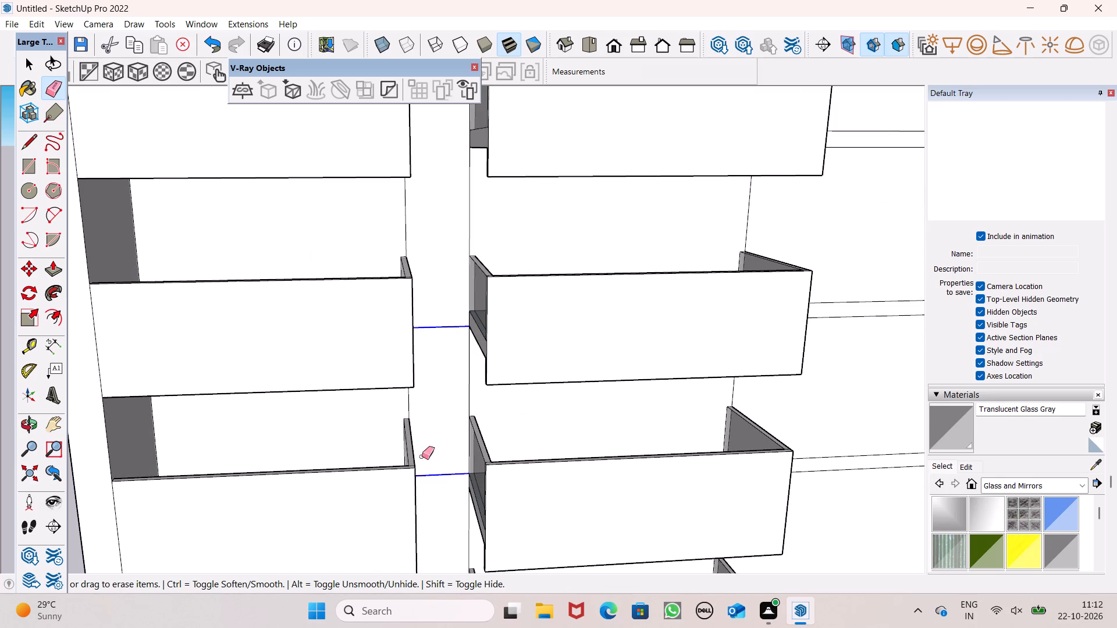
{"action": "scroll", "coordinate": [436, 242], "scroll_direction": "down", "scroll_amount": 11}
{"action": "scroll", "coordinate": [454, 388], "scroll_direction": "up", "scroll_amount": 7}
{"action": "left_click_drag", "start_coordinate": [433, 378], "coordinate": [428, 408]}
Erase the leftover short edge stub beside the first column's balcony on the same wall strip.
{"action": "scroll", "coordinate": [418, 386], "scroll_direction": "down", "scroll_amount": 2}
{"action": "scroll", "coordinate": [421, 399], "scroll_direction": "up", "scroll_amount": 15}
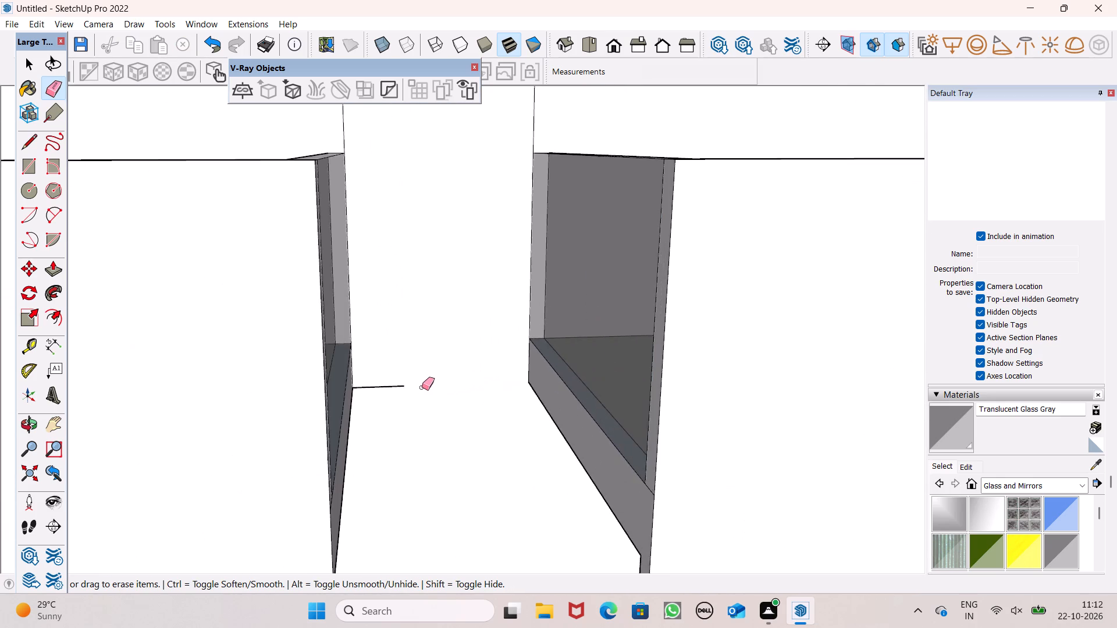
{"action": "middle_click_drag", "start_coordinate": [422, 390], "coordinate": [412, 393]}
{"action": "left_click", "coordinate": [406, 386]}
{"action": "left_click", "coordinate": [406, 384]}
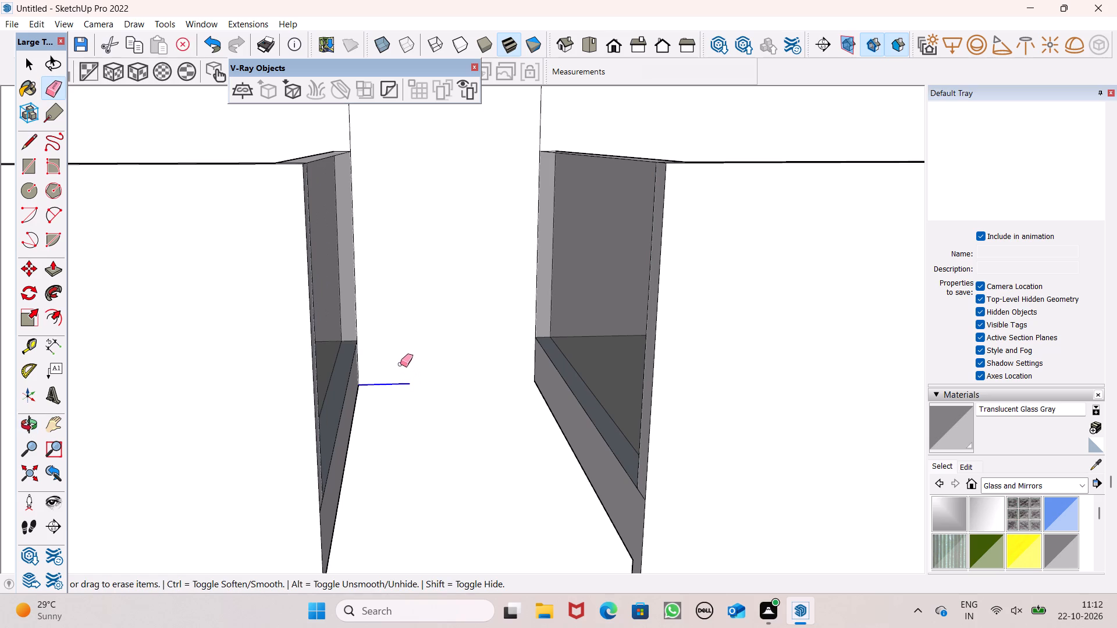
Erase the edges of the leftover rectangular outline low on the inner face of the front wall.
{"action": "scroll", "coordinate": [397, 344], "scroll_direction": "down", "scroll_amount": 19}
{"action": "middle_click_drag", "start_coordinate": [435, 339], "coordinate": [185, 463]}
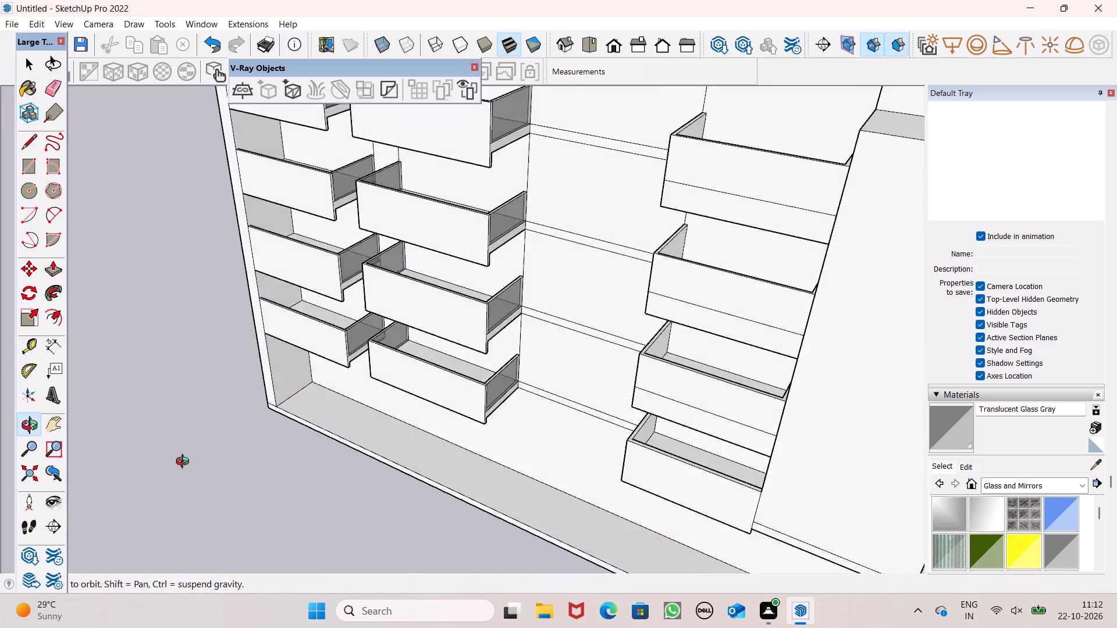
{"action": "middle_click_drag", "start_coordinate": [185, 463], "coordinate": [125, 481]}
{"action": "scroll", "coordinate": [129, 486], "scroll_direction": "up", "scroll_amount": 1}
{"action": "scroll", "coordinate": [632, 242], "scroll_direction": "down", "scroll_amount": 5}
{"action": "middle_click_drag", "start_coordinate": [648, 265], "coordinate": [255, 341]}
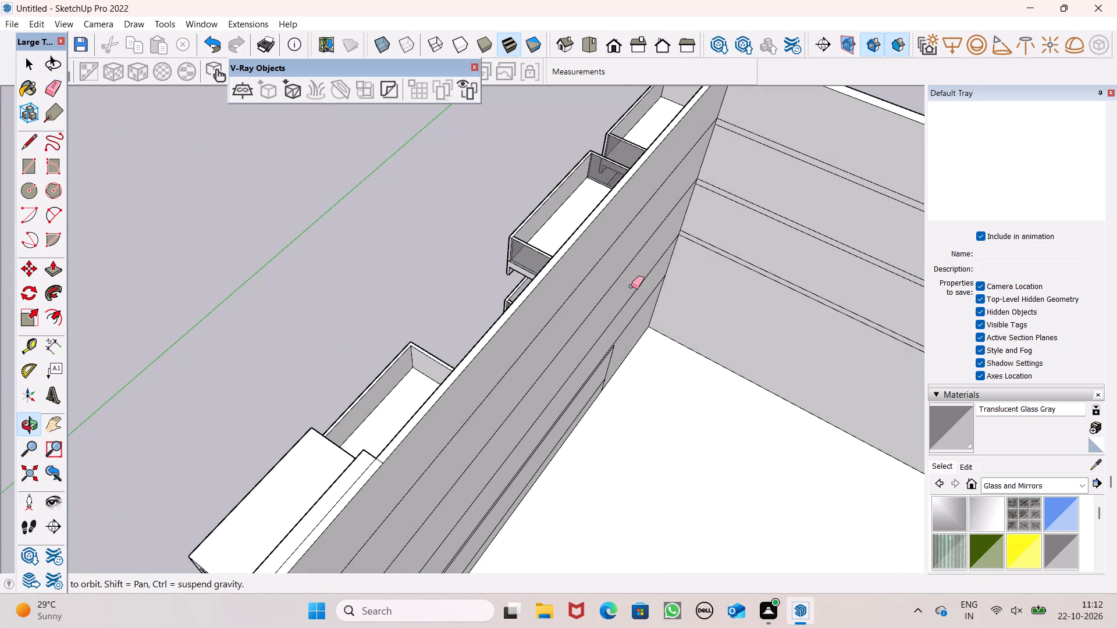
{"action": "middle_click_drag", "start_coordinate": [615, 323], "coordinate": [452, 256]}
{"action": "scroll", "coordinate": [656, 518], "scroll_direction": "up", "scroll_amount": 3}
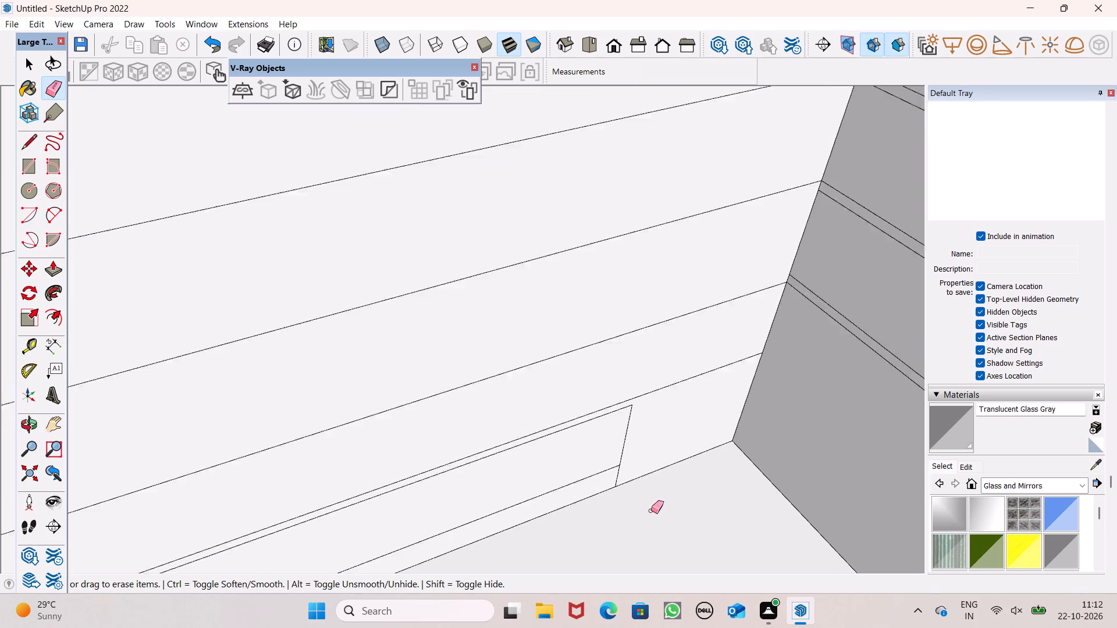
{"action": "scroll", "coordinate": [651, 511], "scroll_direction": "up", "scroll_amount": 3}
{"action": "left_click_drag", "start_coordinate": [633, 434], "coordinate": [591, 462]}
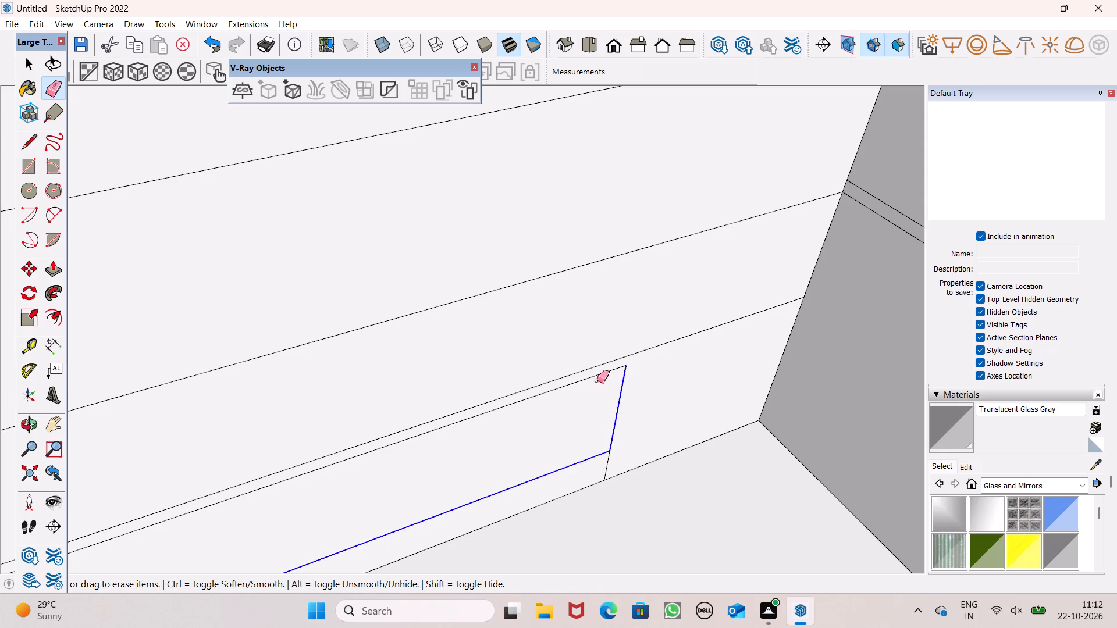
{"action": "left_click", "coordinate": [603, 373]}
Examine the whole balcony facade from several angles for remaining stray edges.
{"action": "scroll", "coordinate": [686, 426], "scroll_direction": "down", "scroll_amount": 3}
{"action": "middle_click_drag", "start_coordinate": [595, 464], "coordinate": [1082, 414]}
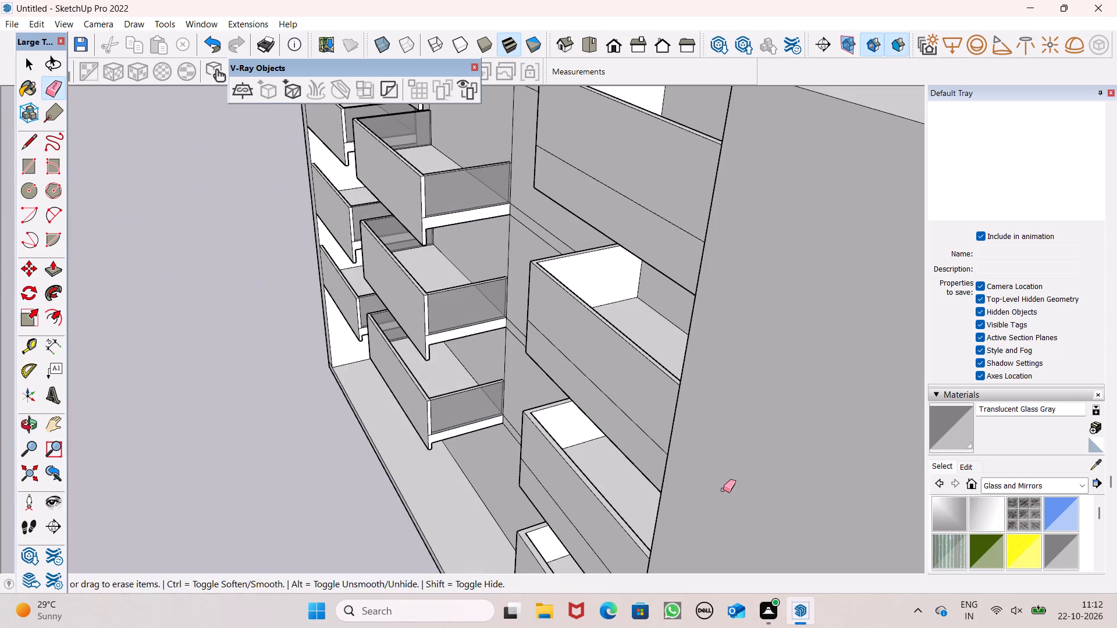
{"action": "middle_click_drag", "start_coordinate": [626, 494], "coordinate": [873, 477]}
{"action": "scroll", "coordinate": [519, 521], "scroll_direction": "down", "scroll_amount": 6}
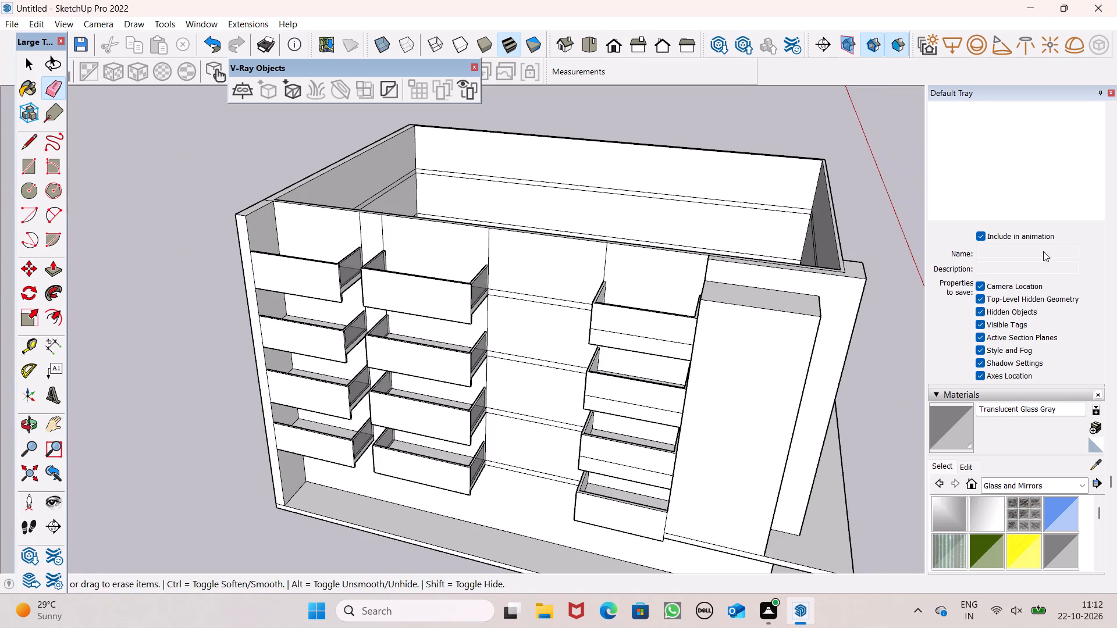
{"action": "scroll", "coordinate": [660, 344], "scroll_direction": "down", "scroll_amount": 2}
{"action": "middle_click_drag", "start_coordinate": [663, 404], "coordinate": [809, 392]}
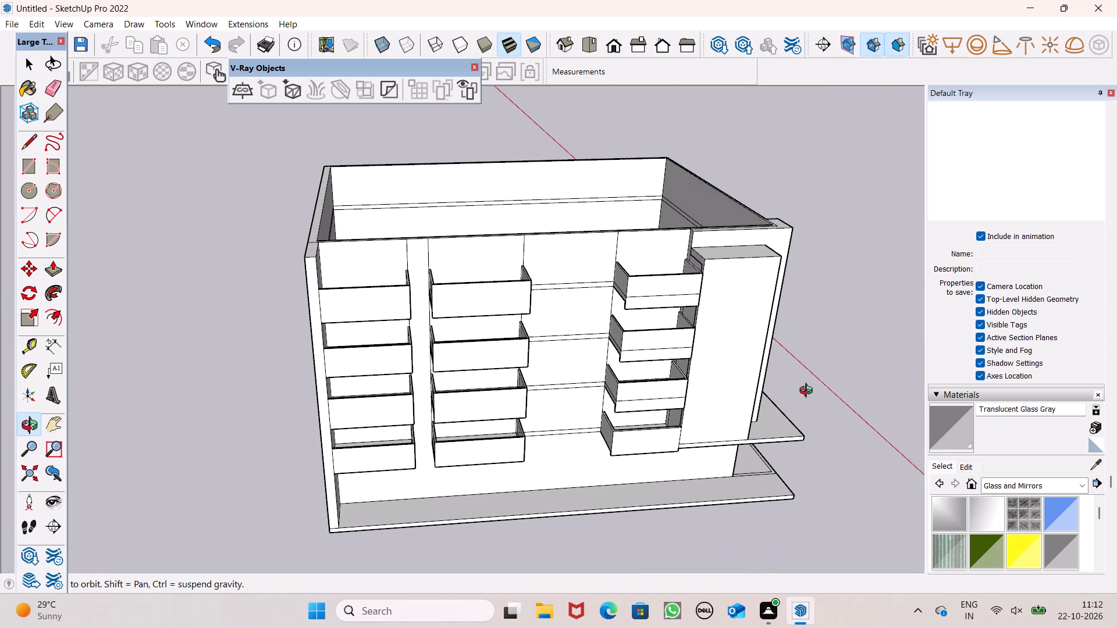
{"action": "middle_click_drag", "start_coordinate": [809, 392], "coordinate": [810, 390]}
{"action": "middle_click", "coordinate": [810, 390]}
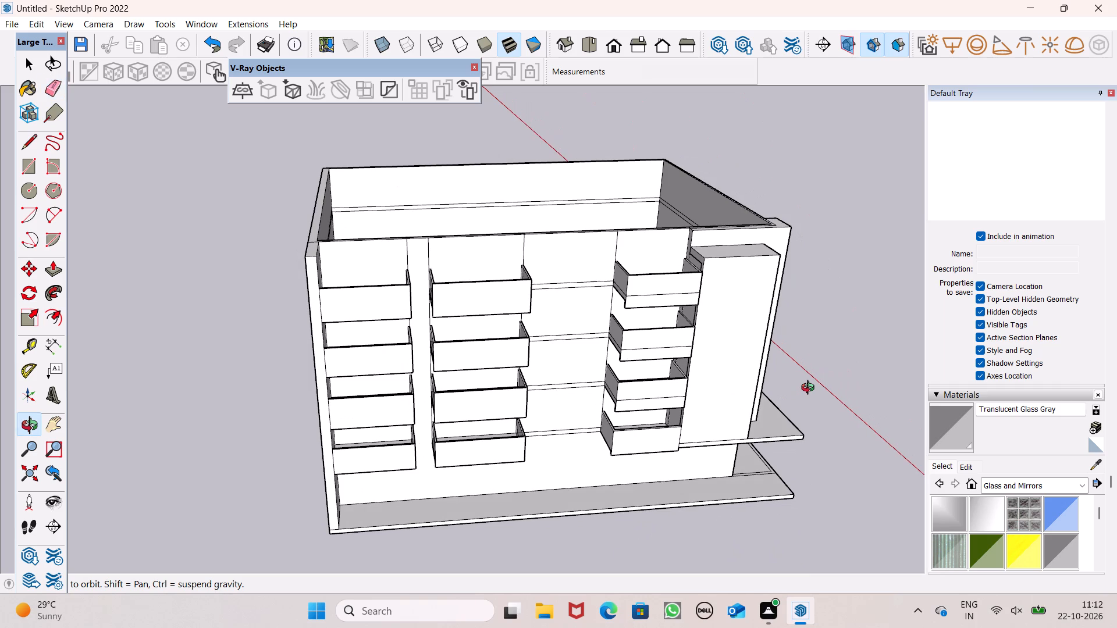
{"action": "middle_click", "coordinate": [812, 388]}
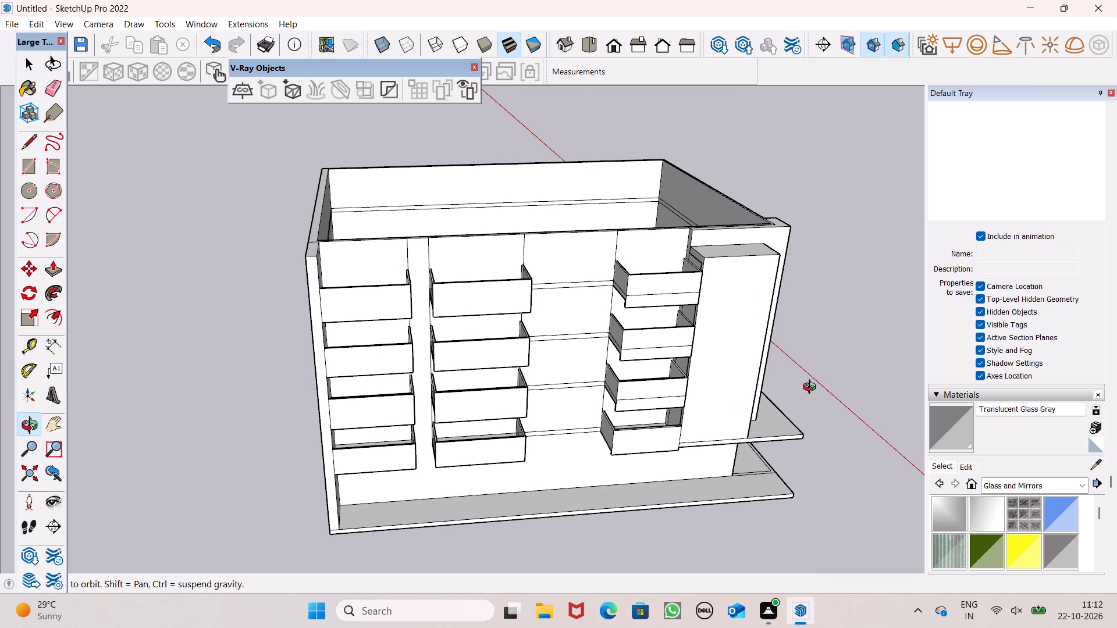
{"action": "middle_click", "coordinate": [812, 388]}
{"action": "scroll", "coordinate": [809, 396], "scroll_direction": "down", "scroll_amount": 1}
{"action": "middle_click_drag", "start_coordinate": [820, 407], "coordinate": [736, 370]}
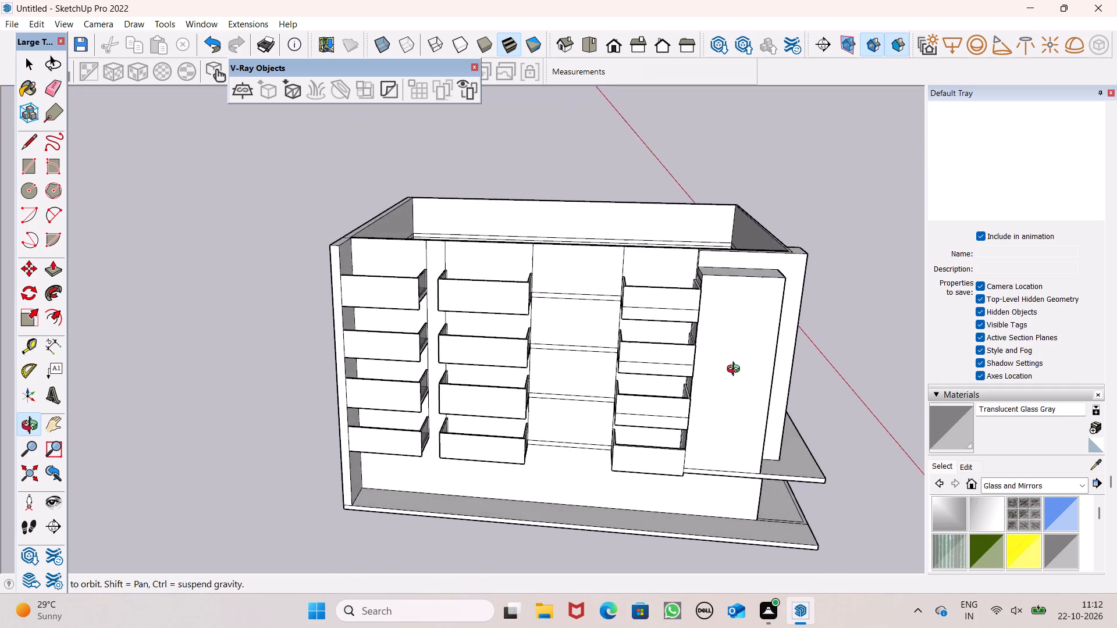
{"action": "middle_click_drag", "start_coordinate": [736, 370], "coordinate": [748, 377]}
{"action": "middle_click_drag", "start_coordinate": [748, 377], "coordinate": [748, 374]}
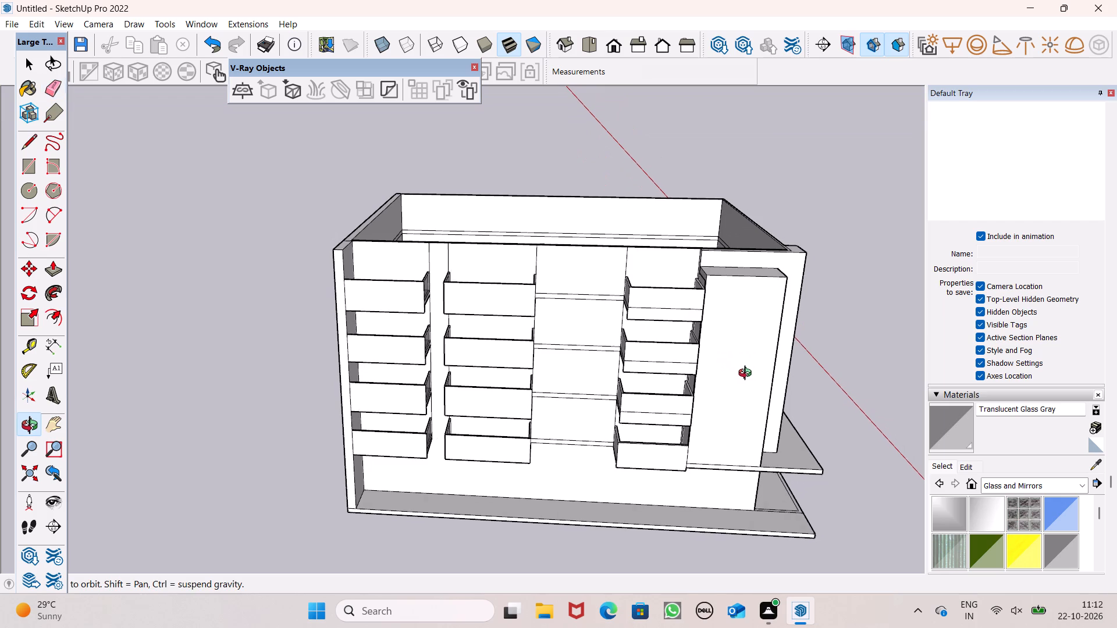
Erase the paired slab lines of all four floors on the wall strip between the second and third balcony columns.
{"action": "middle_click_drag", "start_coordinate": [748, 374], "coordinate": [730, 392]}
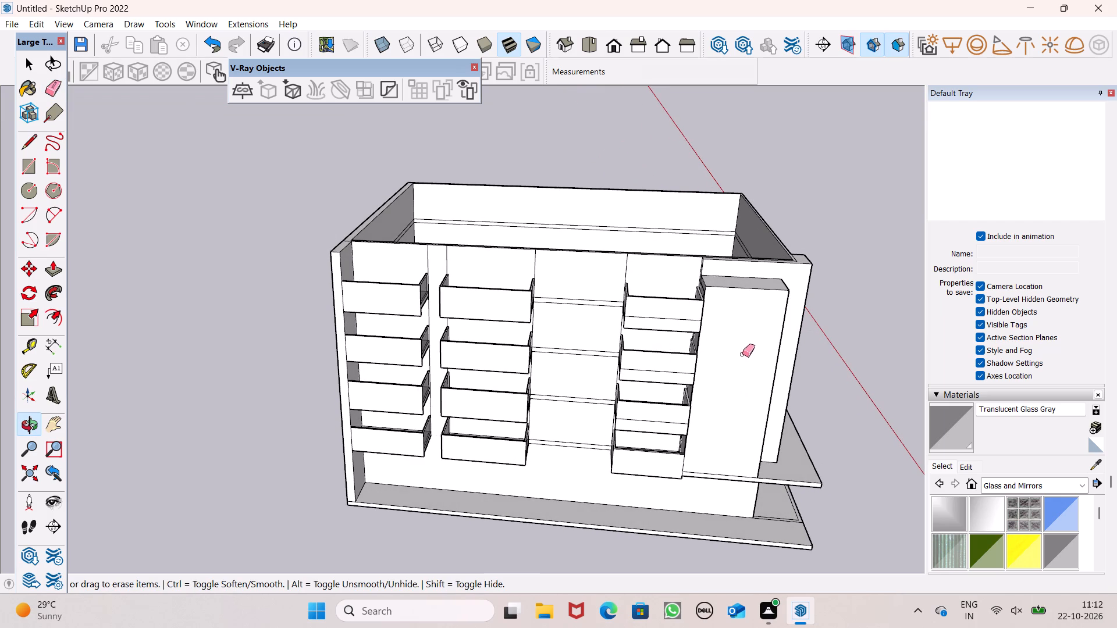
{"action": "scroll", "coordinate": [575, 385], "scroll_direction": "up", "scroll_amount": 3}
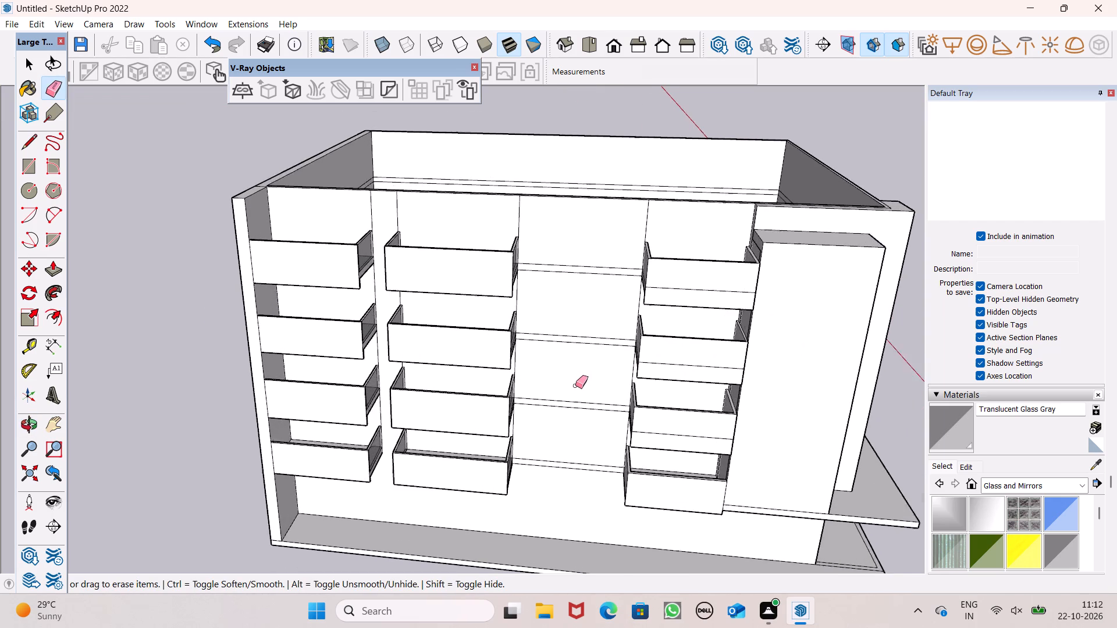
{"action": "scroll", "coordinate": [575, 386], "scroll_direction": "up", "scroll_amount": 1}
{"action": "left_click_drag", "start_coordinate": [609, 240], "coordinate": [586, 445]}
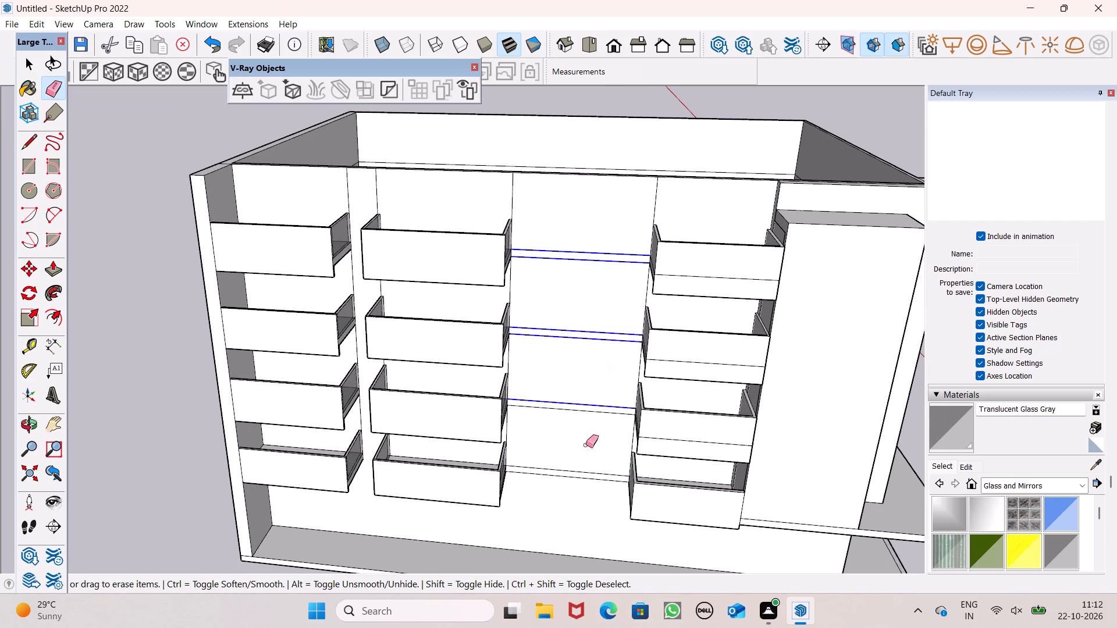
{"action": "left_click_drag", "start_coordinate": [586, 445], "coordinate": [567, 487]}
{"action": "left_click", "coordinate": [555, 416]}
{"action": "left_click_drag", "start_coordinate": [557, 398], "coordinate": [560, 405]}
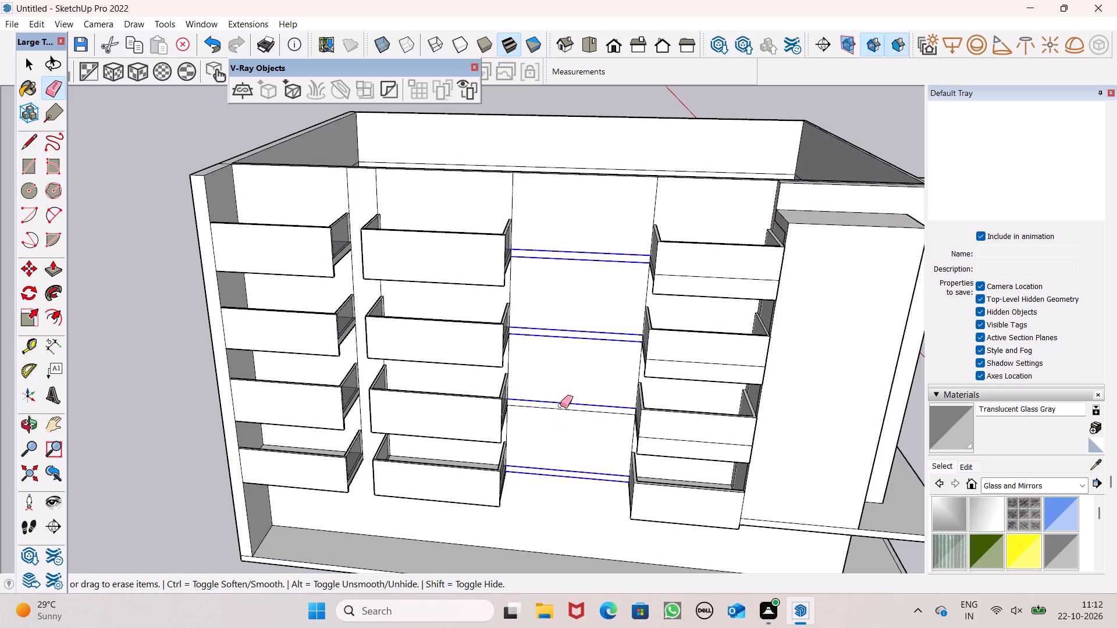
{"action": "left_click_drag", "start_coordinate": [560, 405], "coordinate": [558, 412]}
{"action": "key", "text": "space"}
Draw a rectangle about 12' 5 5/8" by 7' 2 7/16" on the wall behind the second column's top balcony.
{"action": "middle_click_drag", "start_coordinate": [564, 359], "coordinate": [632, 309]}
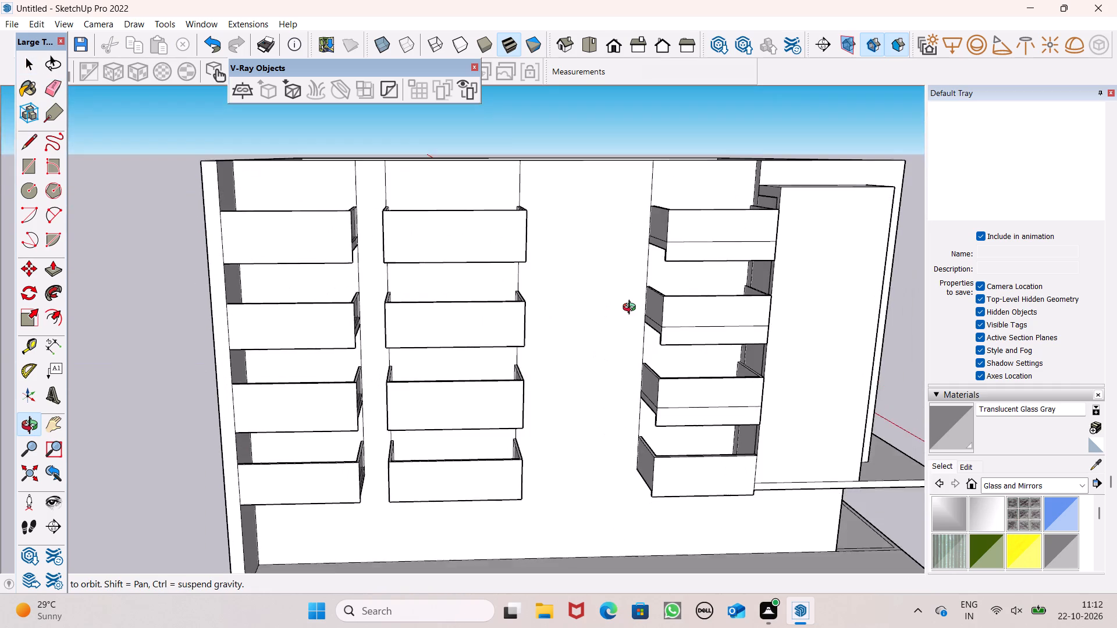
{"action": "middle_click_drag", "start_coordinate": [632, 309], "coordinate": [601, 329]}
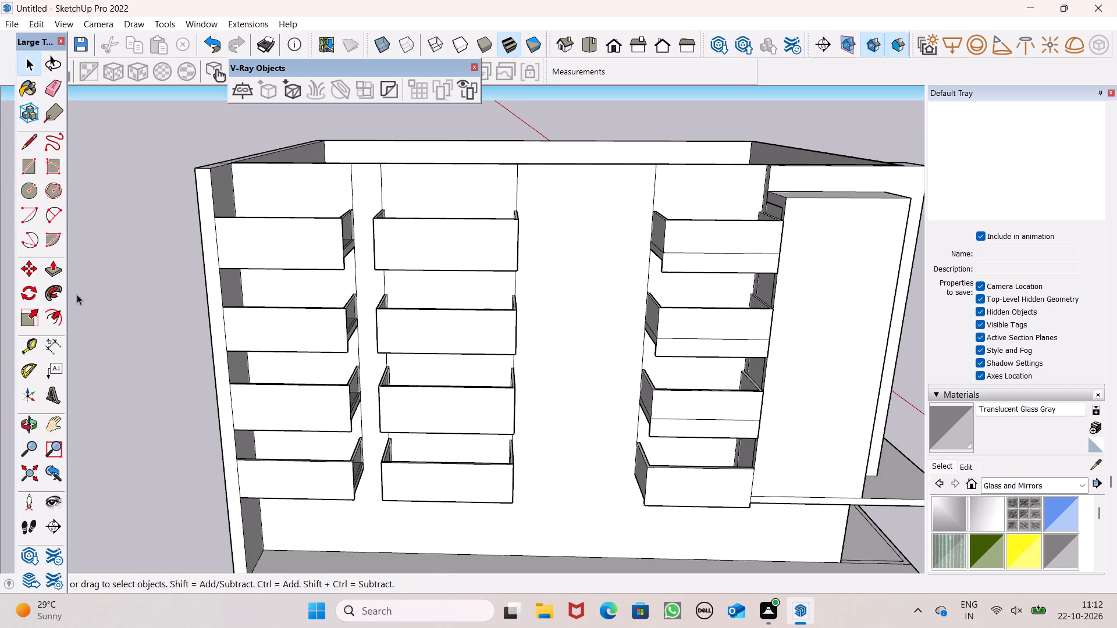
{"action": "left_click", "coordinate": [23, 165]}
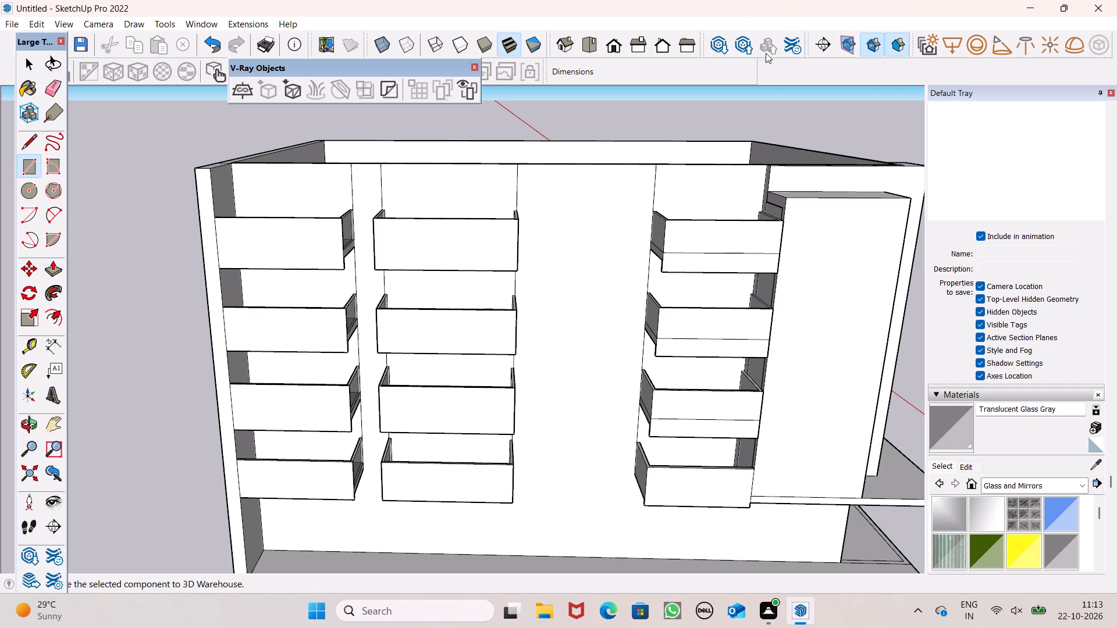
{"action": "middle_click_drag", "start_coordinate": [737, 144], "coordinate": [716, 112]}
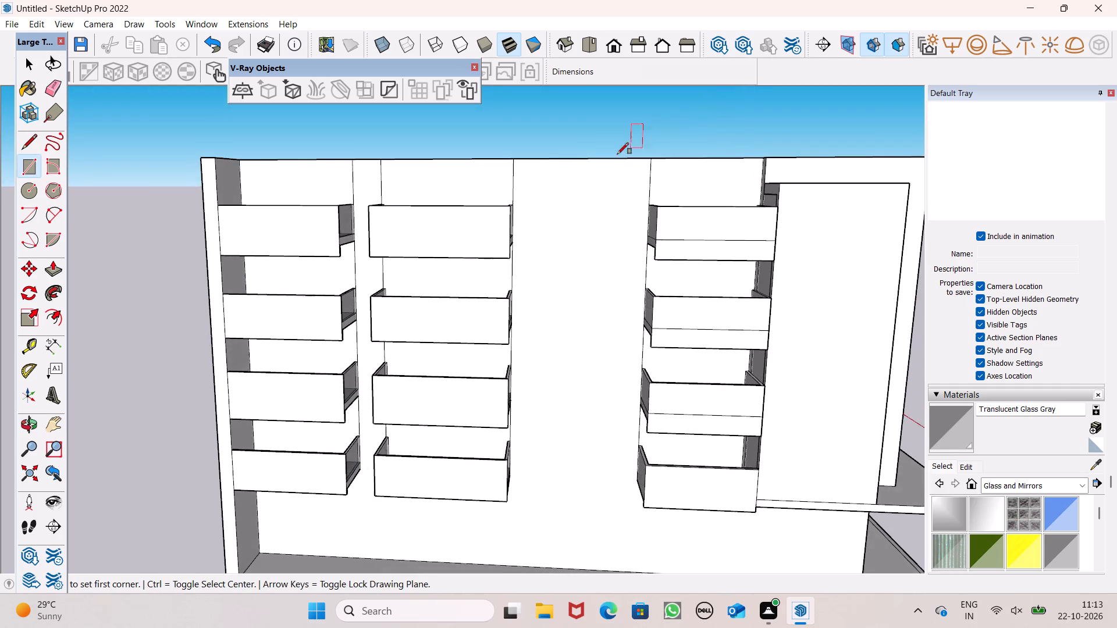
{"action": "scroll", "coordinate": [589, 170], "scroll_direction": "up", "scroll_amount": 2}
{"action": "scroll", "coordinate": [443, 261], "scroll_direction": "down", "scroll_amount": 2}
{"action": "middle_click_drag", "start_coordinate": [664, 292], "coordinate": [666, 292]}
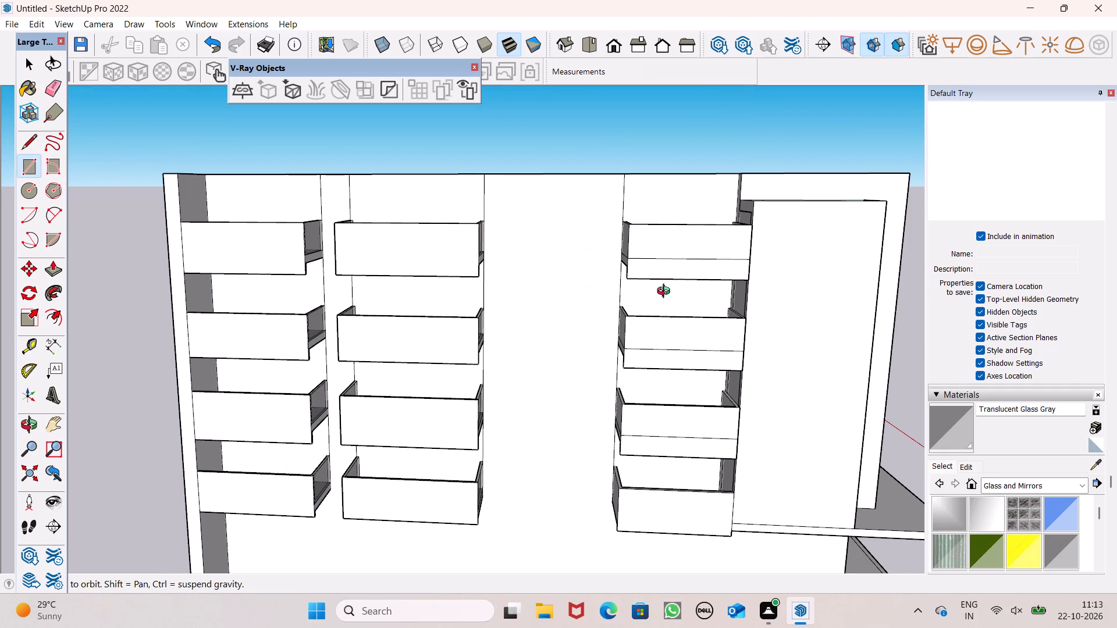
{"action": "middle_click_drag", "start_coordinate": [666, 292], "coordinate": [663, 267]}
{"action": "scroll", "coordinate": [657, 245], "scroll_direction": "up", "scroll_amount": 1}
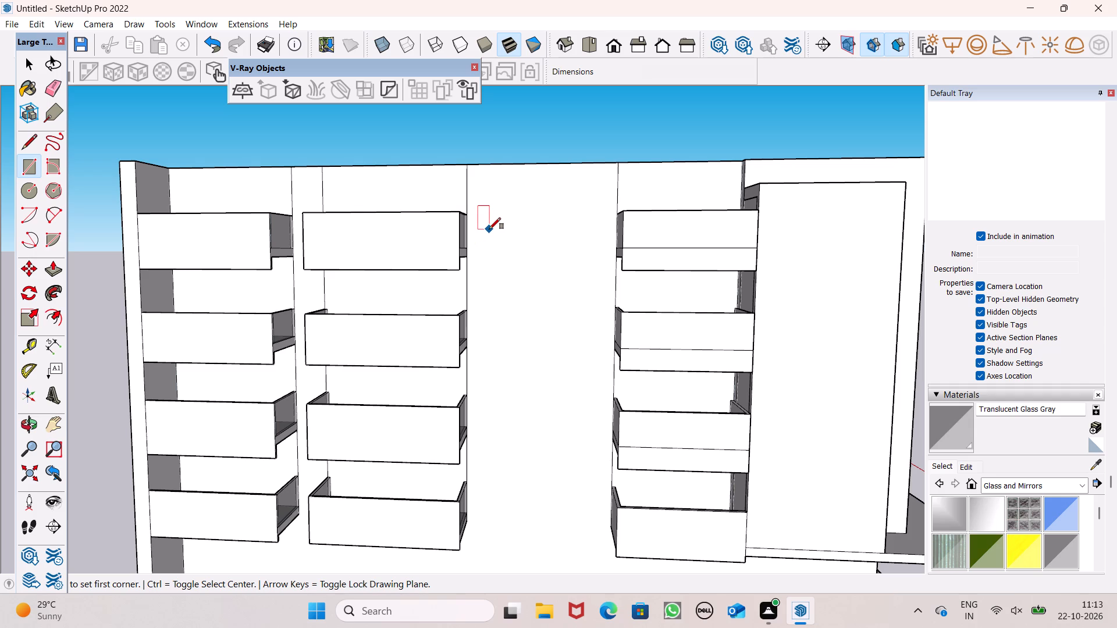
{"action": "scroll", "coordinate": [493, 230], "scroll_direction": "up", "scroll_amount": 2}
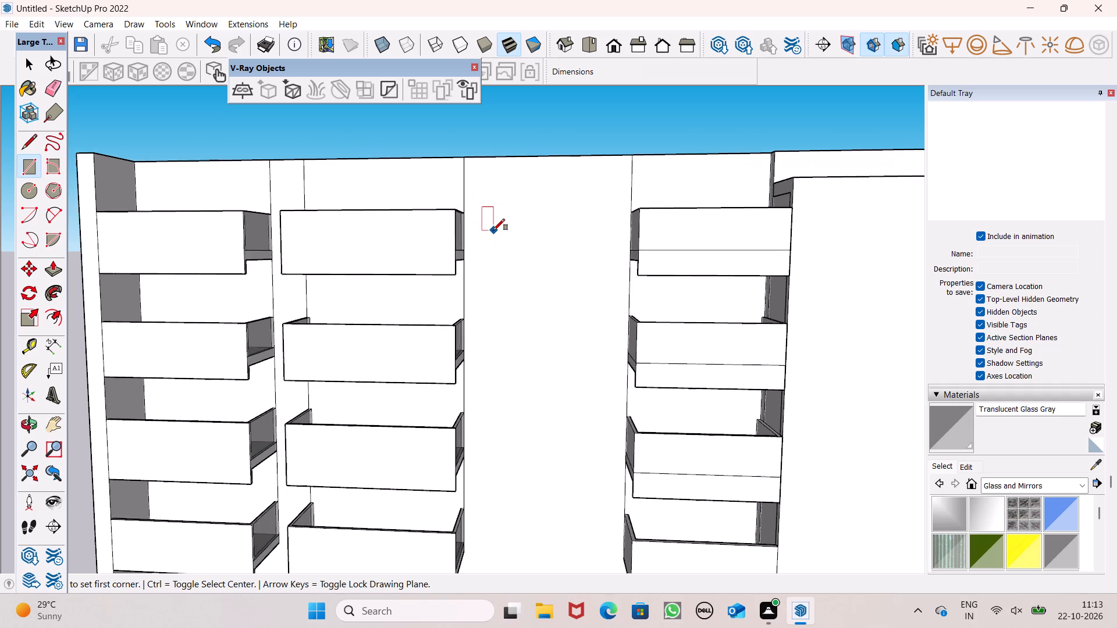
{"action": "scroll", "coordinate": [493, 230], "scroll_direction": "up", "scroll_amount": 1}
{"action": "scroll", "coordinate": [524, 212], "scroll_direction": "down", "scroll_amount": 3}
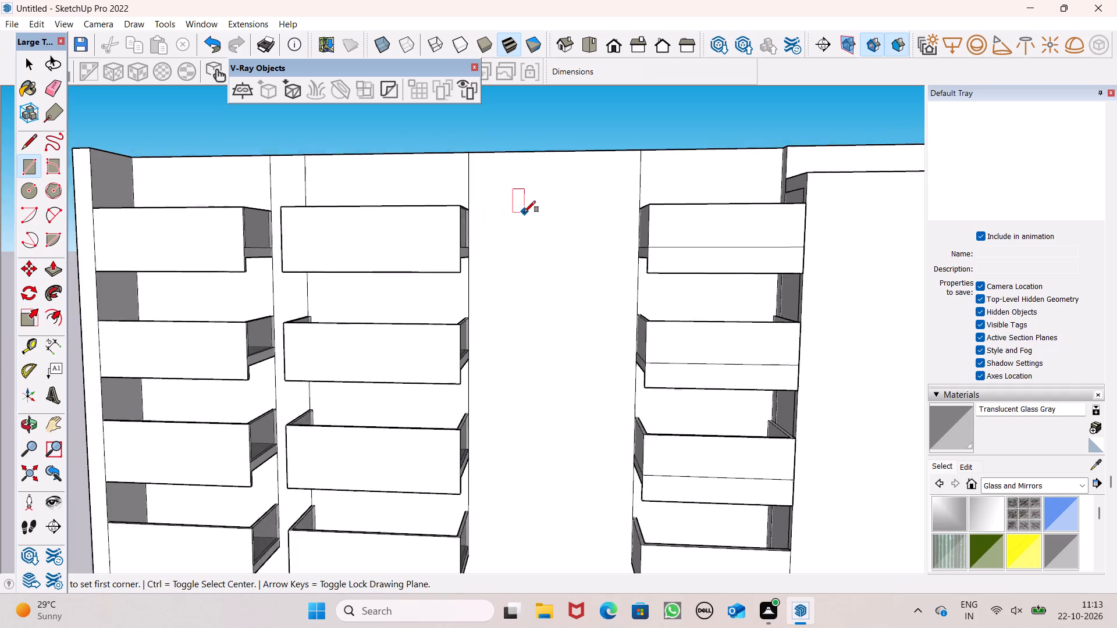
{"action": "middle_click_drag", "start_coordinate": [528, 218], "coordinate": [559, 455]}
{"action": "scroll", "coordinate": [372, 269], "scroll_direction": "up", "scroll_amount": 4}
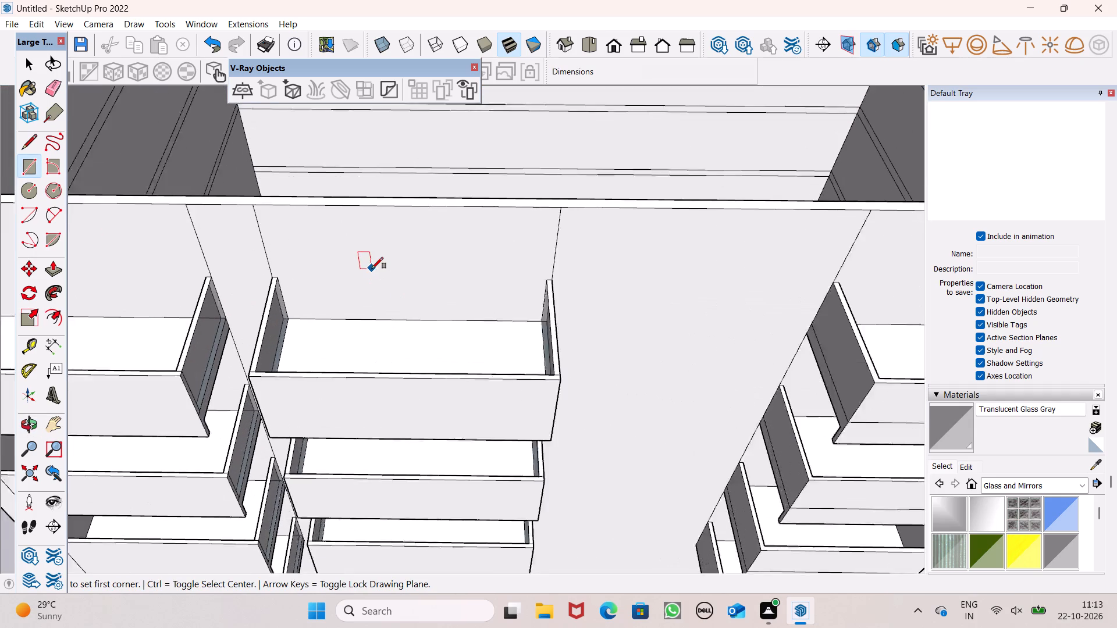
{"action": "scroll", "coordinate": [372, 269], "scroll_direction": "up", "scroll_amount": 2}
{"action": "middle_click_drag", "start_coordinate": [410, 275], "coordinate": [421, 233]}
{"action": "scroll", "coordinate": [410, 275], "scroll_direction": "up", "scroll_amount": 1}
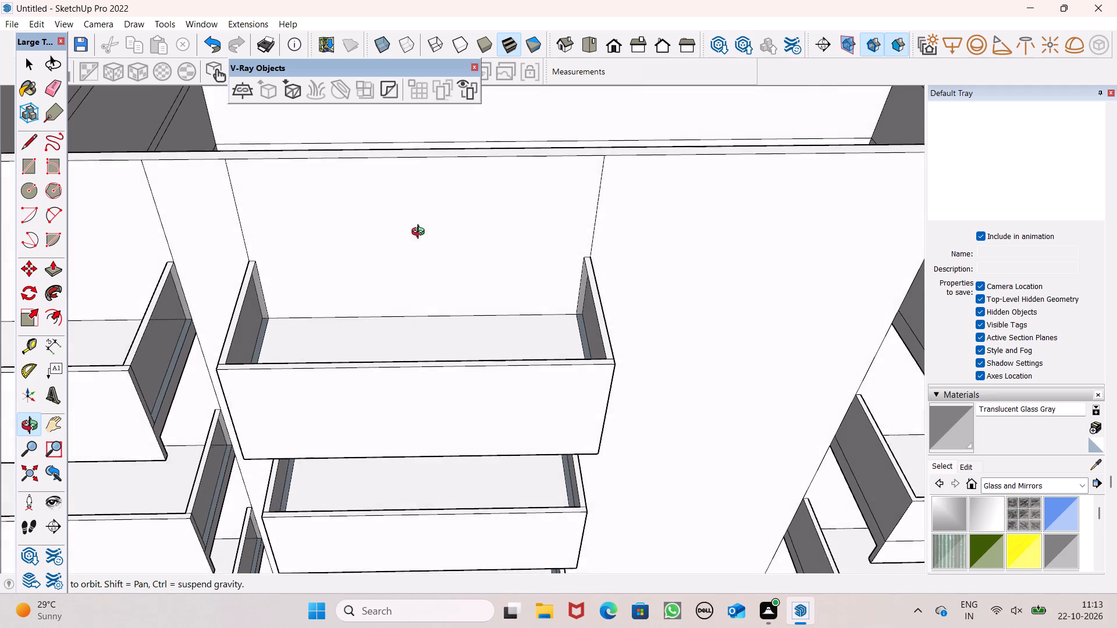
{"action": "middle_click_drag", "start_coordinate": [421, 233], "coordinate": [437, 167]}
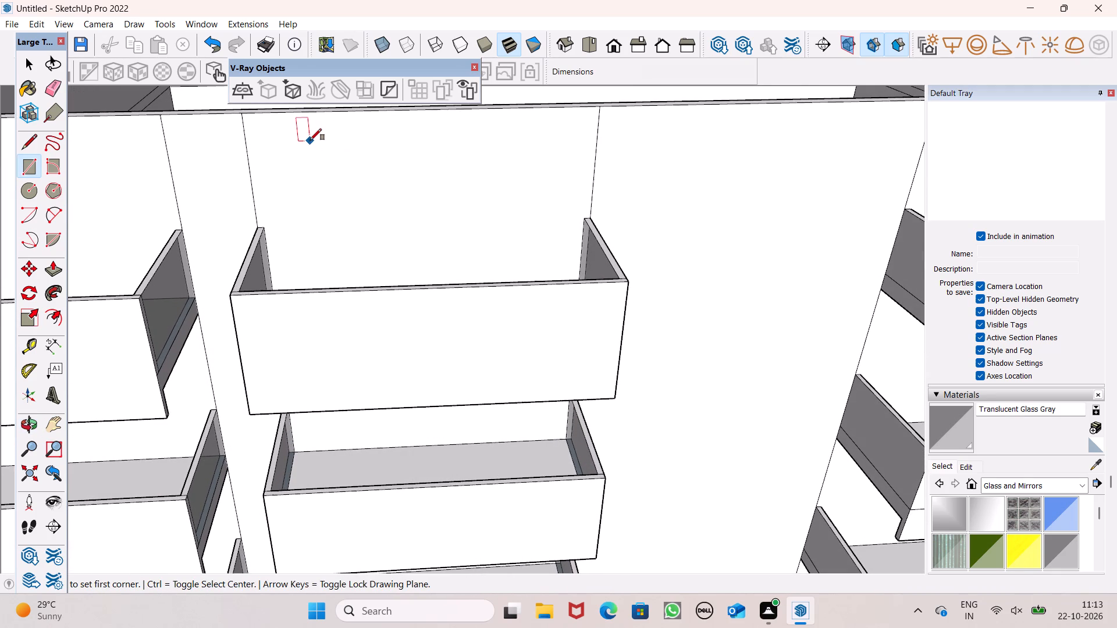
{"action": "left_click", "coordinate": [296, 137]}
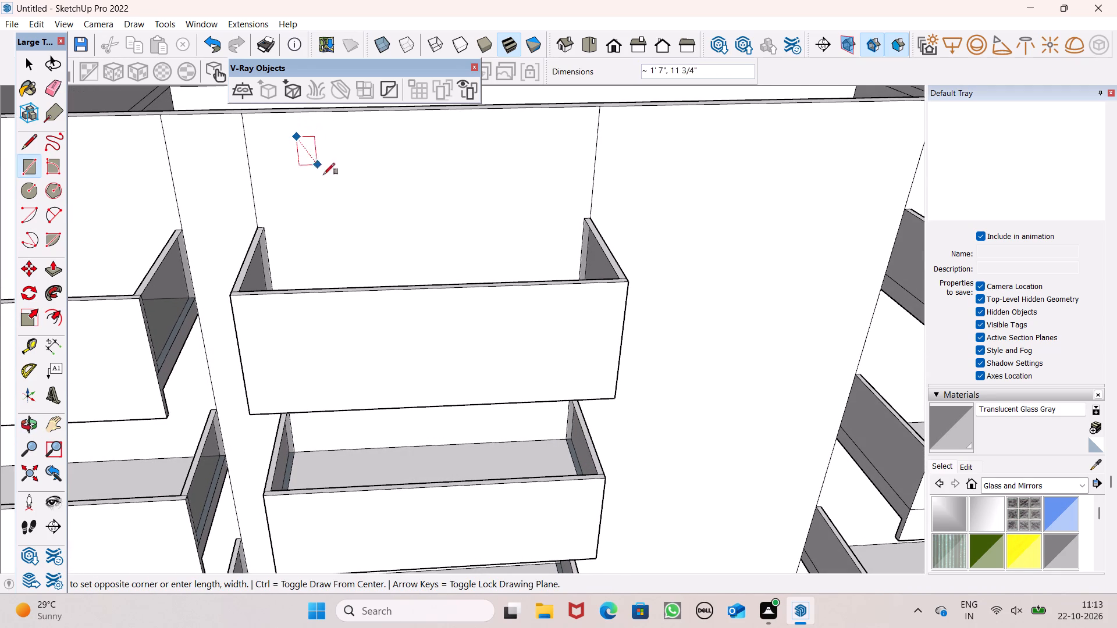
{"action": "middle_click_drag", "start_coordinate": [517, 261], "coordinate": [514, 302]}
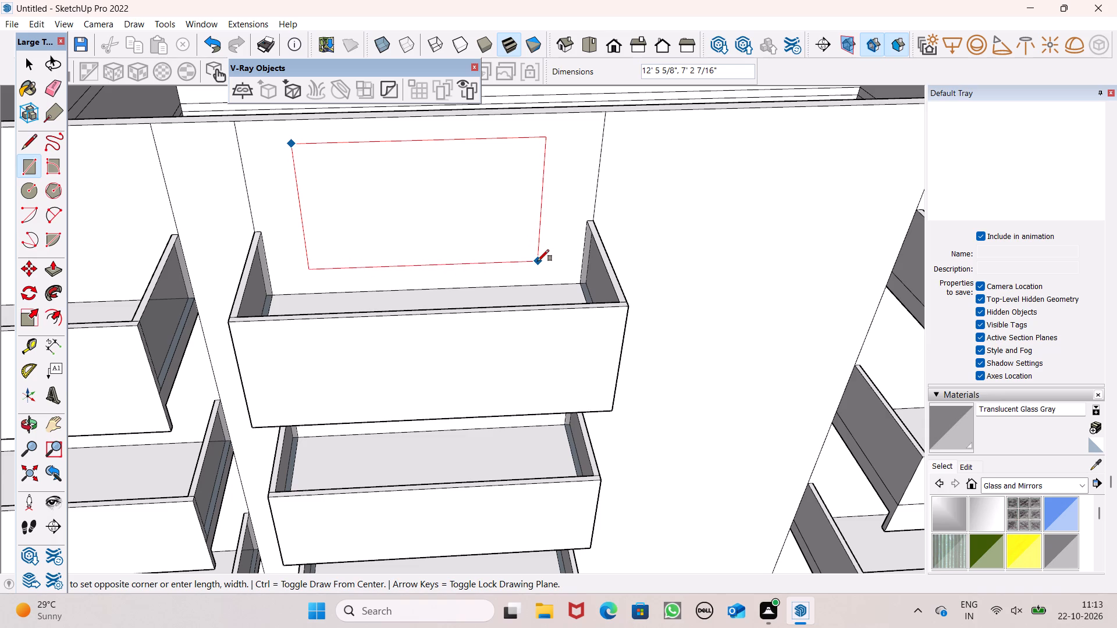
{"action": "left_click", "coordinate": [538, 261]}
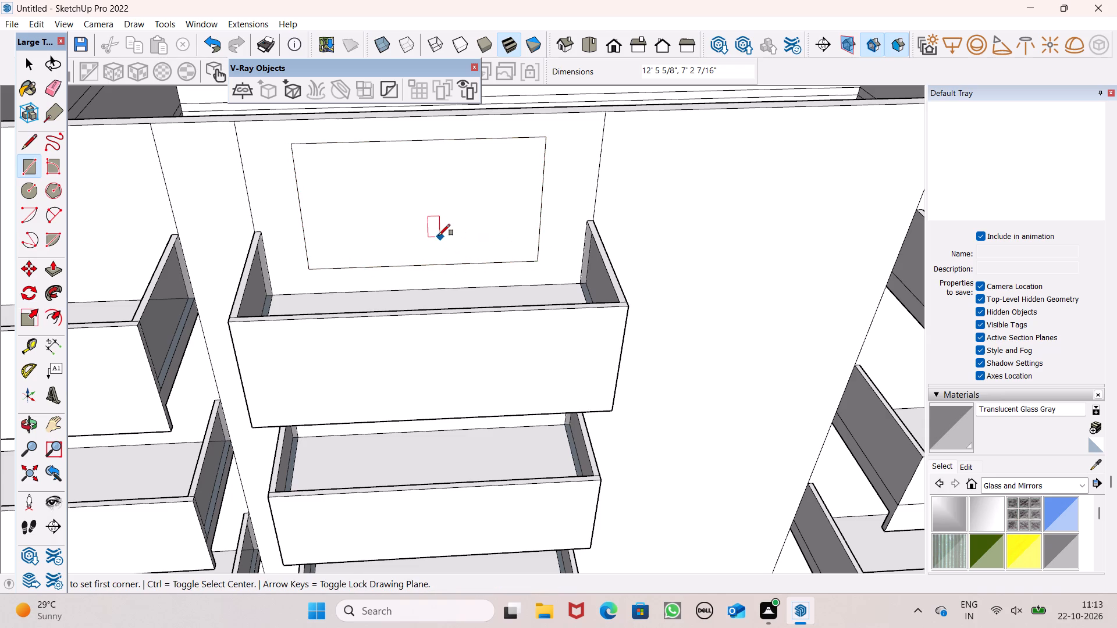
Copy the rectangle with its face about 11' 9" straight down to the wall behind the second balcony from the top.
{"action": "key", "text": "space"}
{"action": "key", "text": "space"}
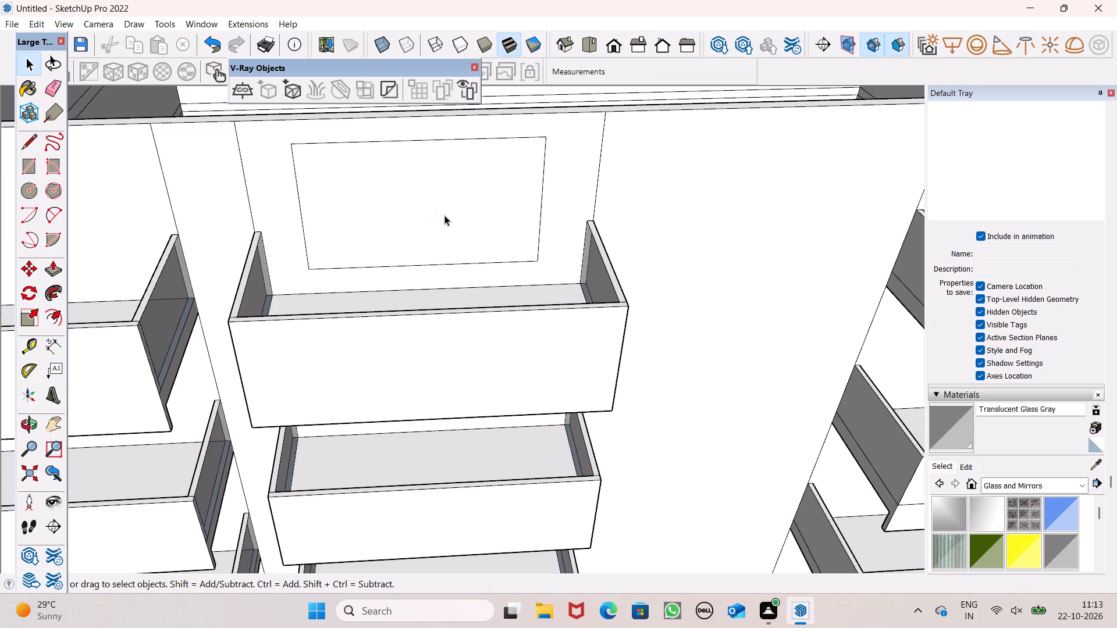
{"action": "double_click", "coordinate": [445, 209]}
{"action": "scroll", "coordinate": [450, 204], "scroll_direction": "down", "scroll_amount": 2}
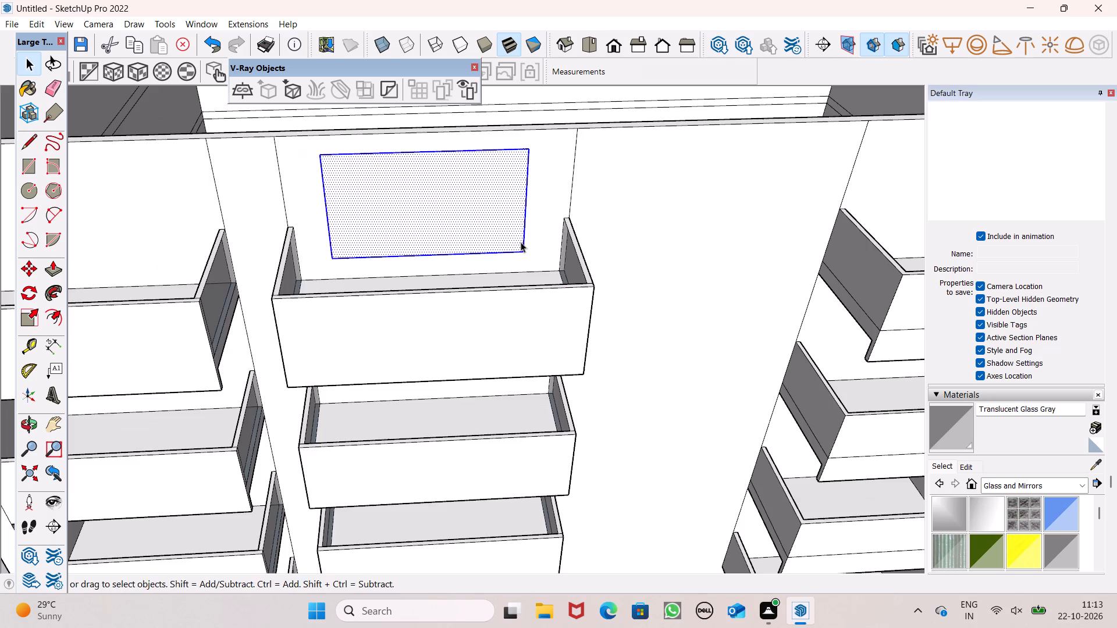
{"action": "middle_click_drag", "start_coordinate": [521, 242], "coordinate": [480, 229]}
{"action": "key", "text": "m"}
{"action": "key", "text": "Return"}
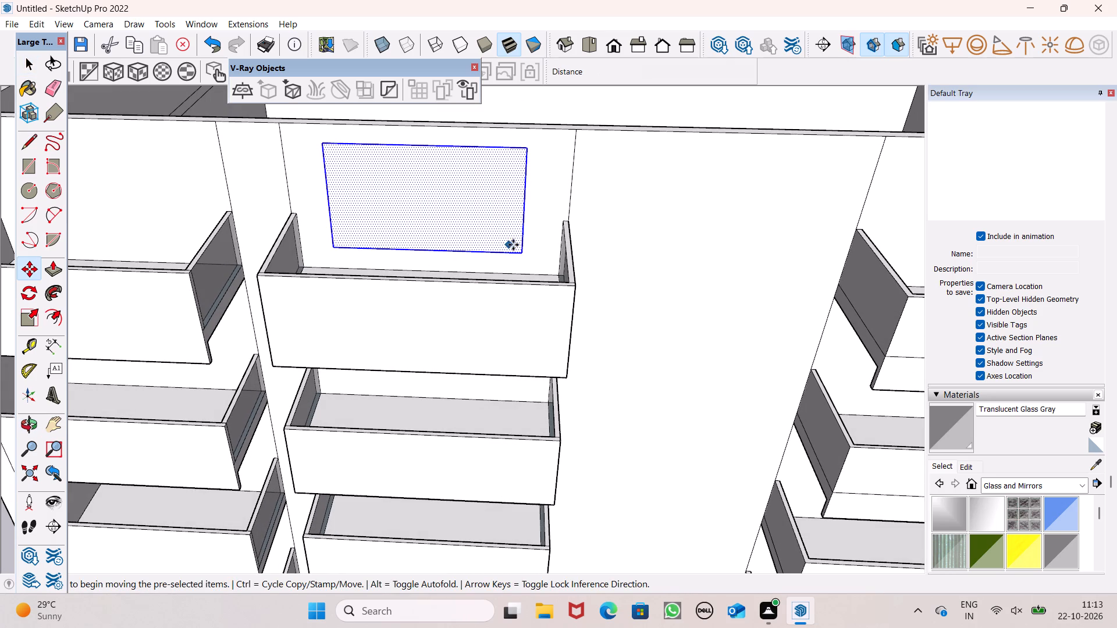
{"action": "scroll", "coordinate": [531, 224], "scroll_direction": "down", "scroll_amount": 2}
{"action": "middle_click_drag", "start_coordinate": [542, 240], "coordinate": [555, 217]}
{"action": "left_click_drag", "start_coordinate": [522, 241], "coordinate": [508, 286]}
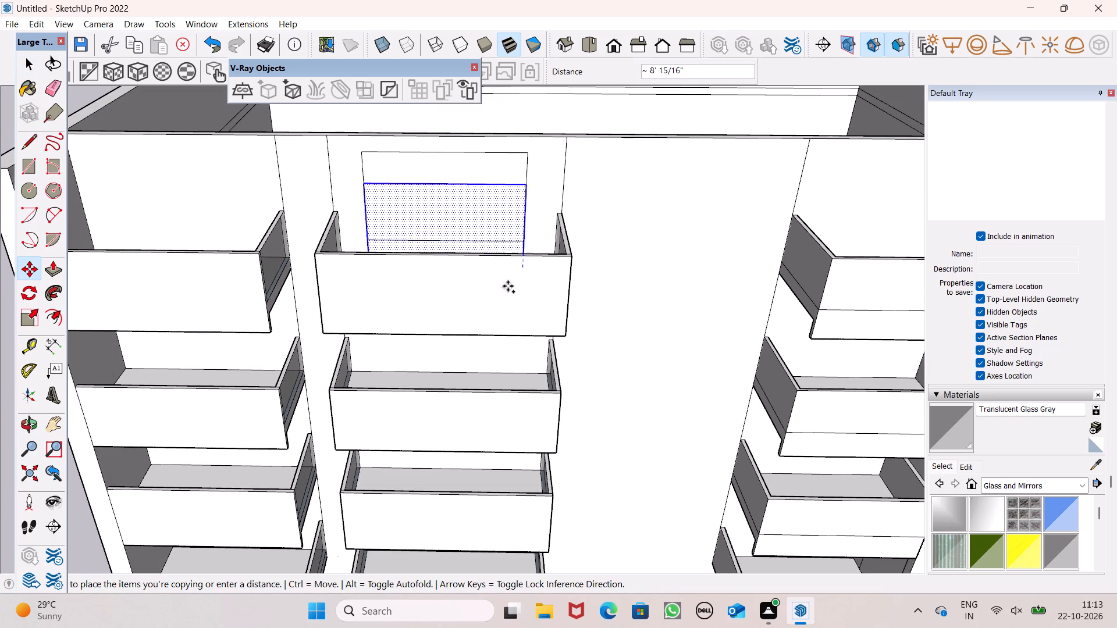
{"action": "left_click_drag", "start_coordinate": [508, 286], "coordinate": [529, 364]}
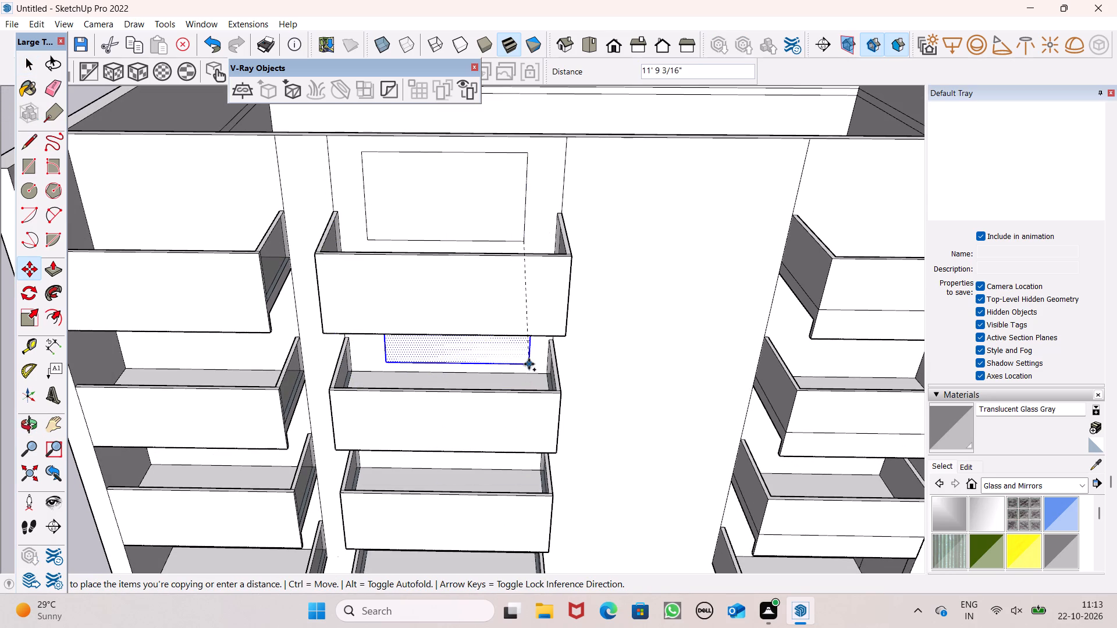
{"action": "left_click_drag", "start_coordinate": [529, 364], "coordinate": [526, 364]}
Copy the rectangle about 11' 3" further down to the wall behind the third balcony from the top in the same column.
{"action": "middle_click_drag", "start_coordinate": [521, 362], "coordinate": [507, 341]}
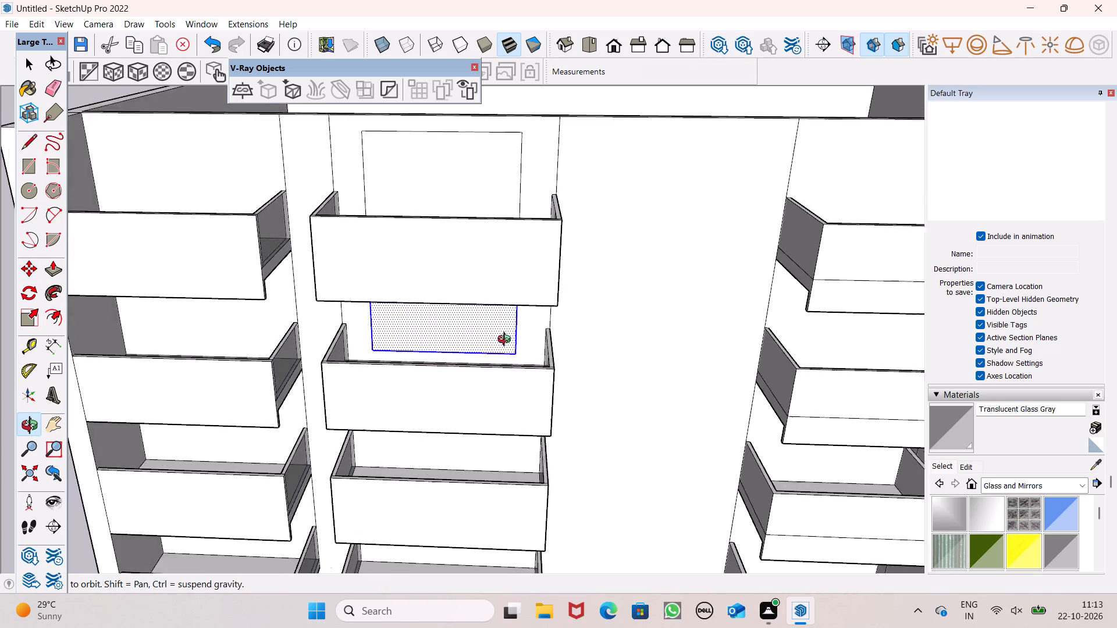
{"action": "middle_click_drag", "start_coordinate": [507, 341], "coordinate": [481, 429]}
{"action": "scroll", "coordinate": [518, 312], "scroll_direction": "down", "scroll_amount": 2}
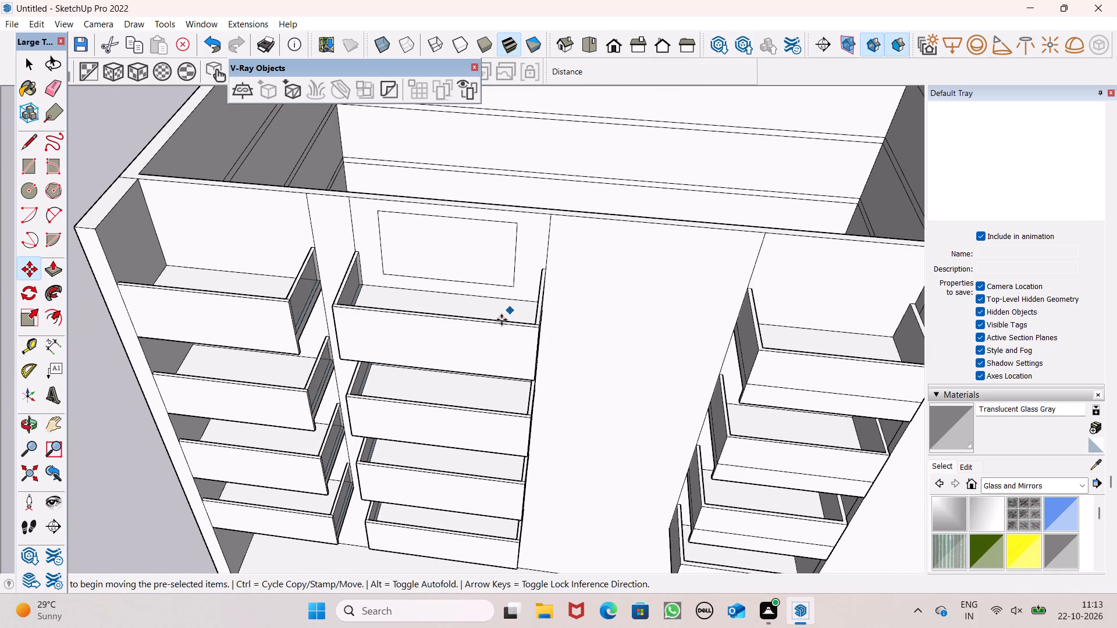
{"action": "scroll", "coordinate": [517, 334], "scroll_direction": "down", "scroll_amount": 3}
{"action": "middle_click_drag", "start_coordinate": [532, 365], "coordinate": [556, 290]}
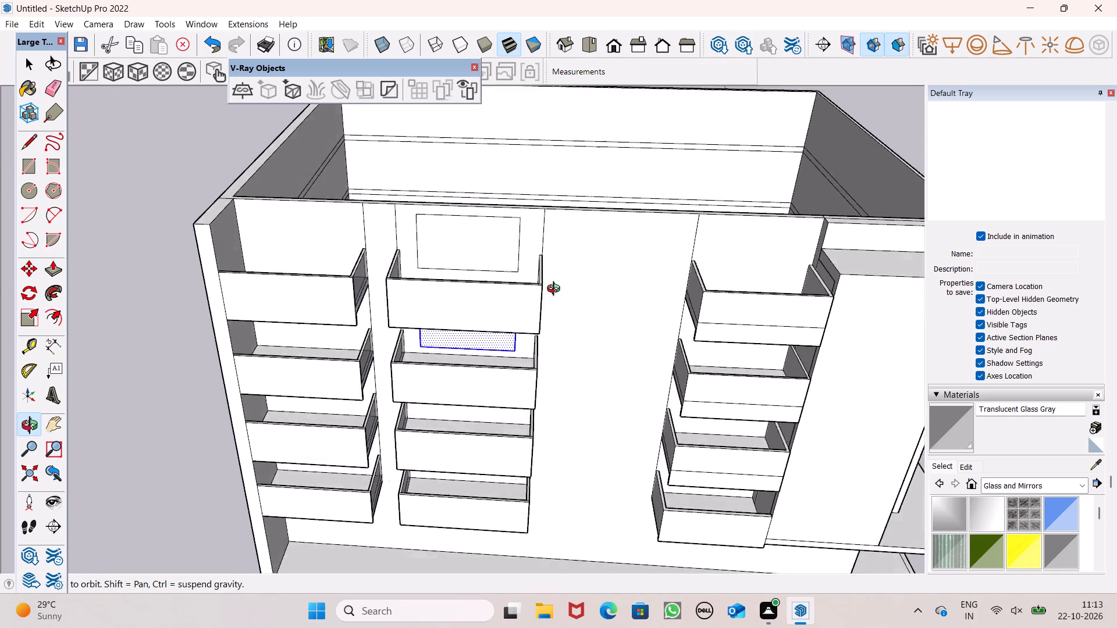
{"action": "middle_click_drag", "start_coordinate": [556, 290], "coordinate": [595, 155]}
{"action": "scroll", "coordinate": [576, 292], "scroll_direction": "up", "scroll_amount": 5}
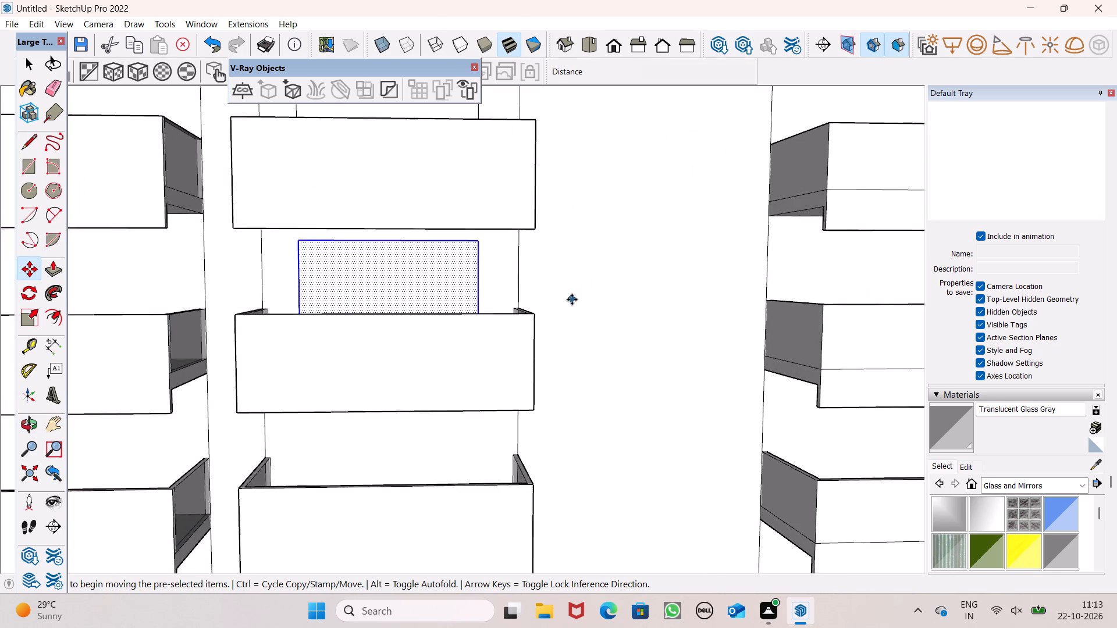
{"action": "scroll", "coordinate": [572, 299], "scroll_direction": "up", "scroll_amount": 2}
{"action": "middle_click", "coordinate": [530, 309]}
{"action": "scroll", "coordinate": [563, 278], "scroll_direction": "down", "scroll_amount": 6}
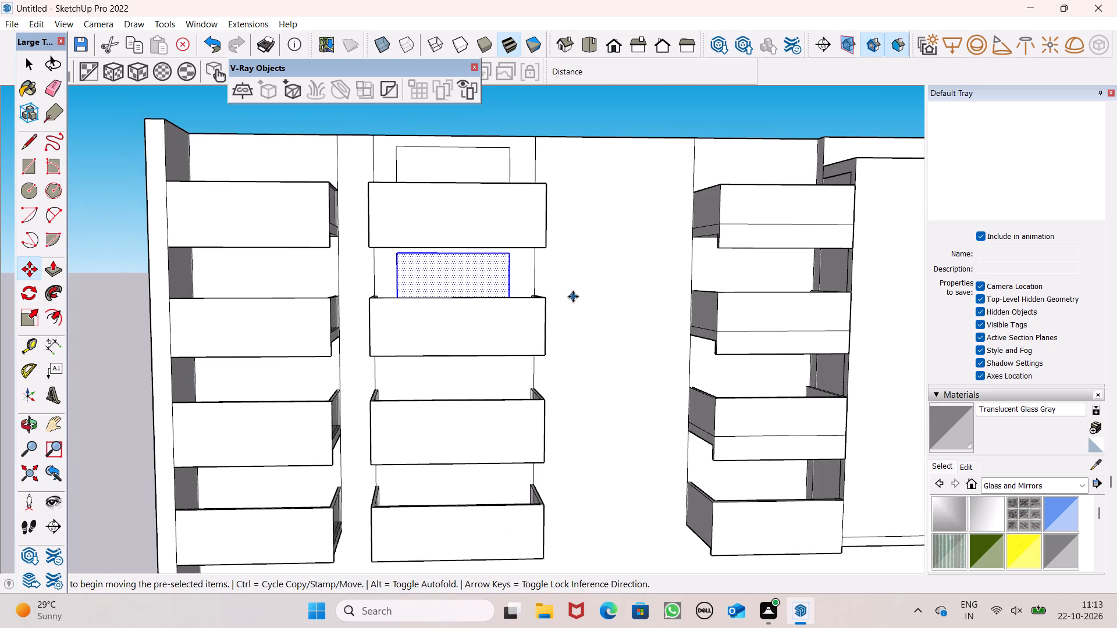
{"action": "scroll", "coordinate": [574, 300], "scroll_direction": "down", "scroll_amount": 1}
{"action": "middle_click_drag", "start_coordinate": [562, 324], "coordinate": [503, 480]}
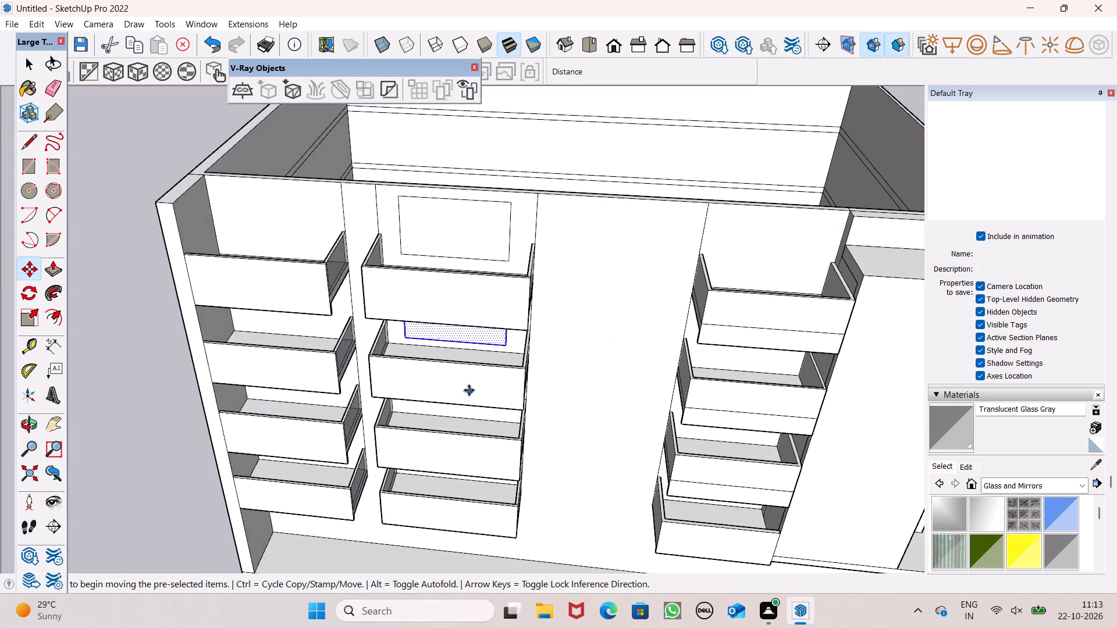
{"action": "scroll", "coordinate": [476, 379], "scroll_direction": "up", "scroll_amount": 5}
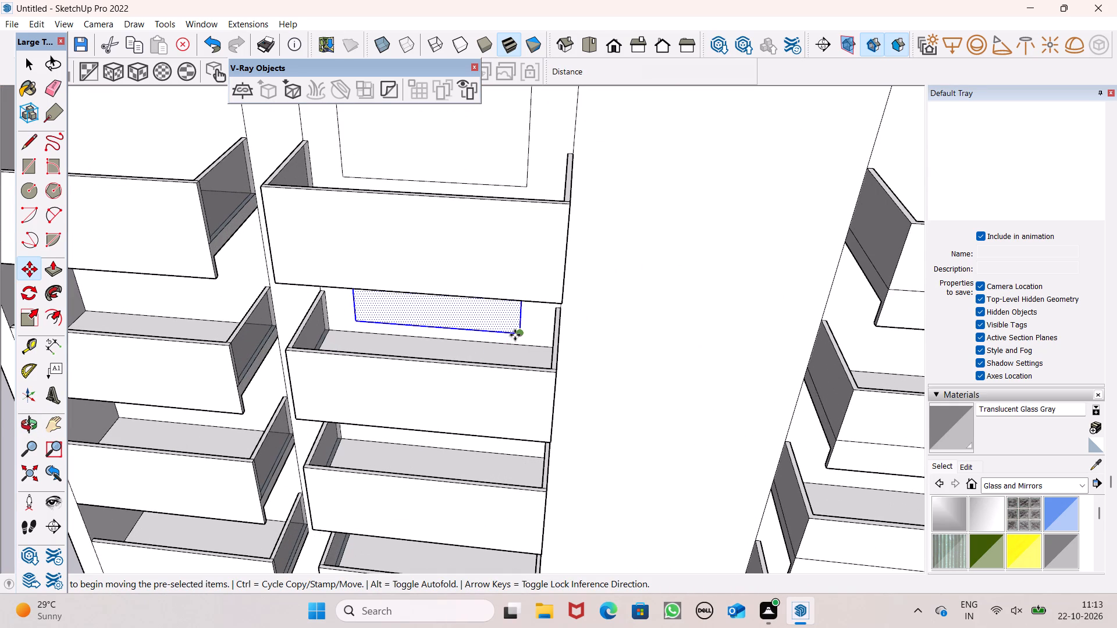
{"action": "left_click_drag", "start_coordinate": [515, 333], "coordinate": [521, 496]}
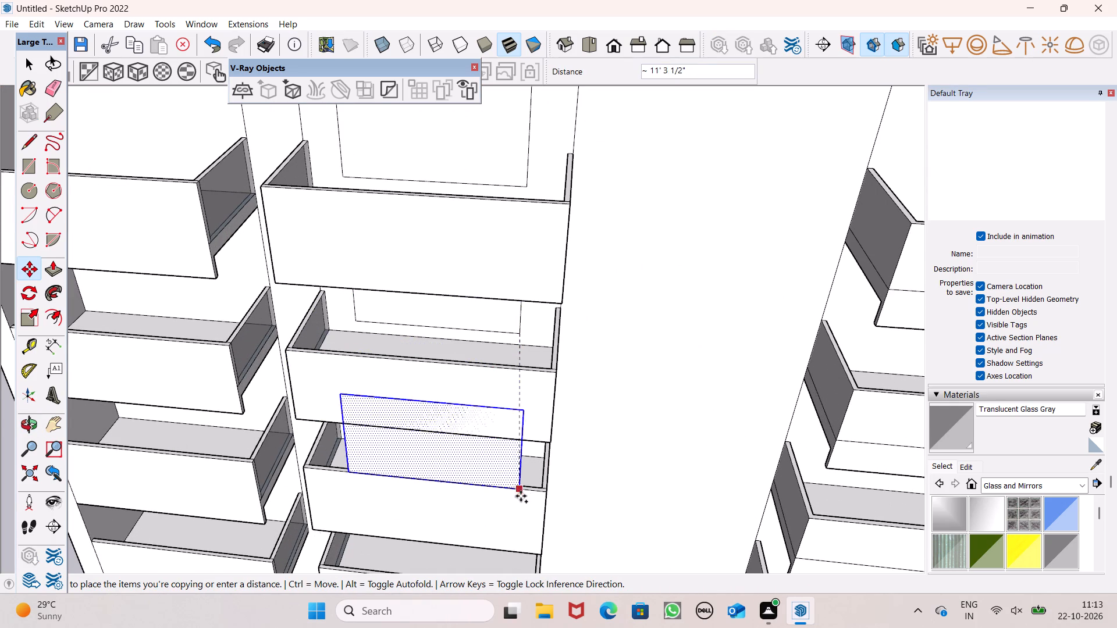
{"action": "left_click_drag", "start_coordinate": [521, 496], "coordinate": [519, 448]}
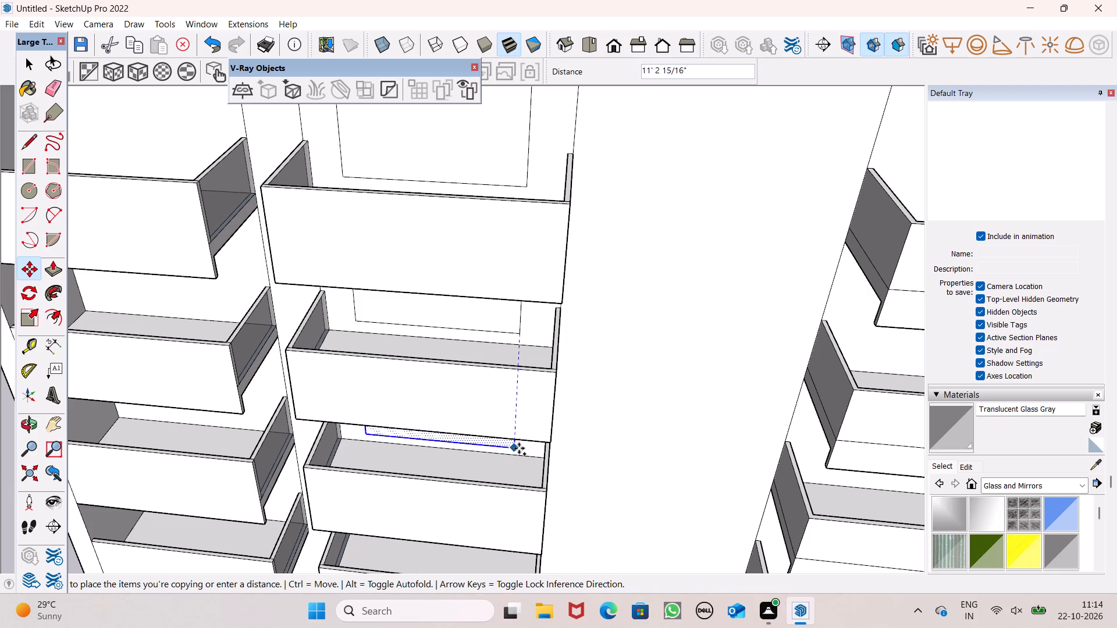
{"action": "left_click_drag", "start_coordinate": [519, 448], "coordinate": [516, 448]}
{"action": "middle_click_drag", "start_coordinate": [516, 443], "coordinate": [538, 290]}
{"action": "scroll", "coordinate": [492, 413], "scroll_direction": "up", "scroll_amount": 9}
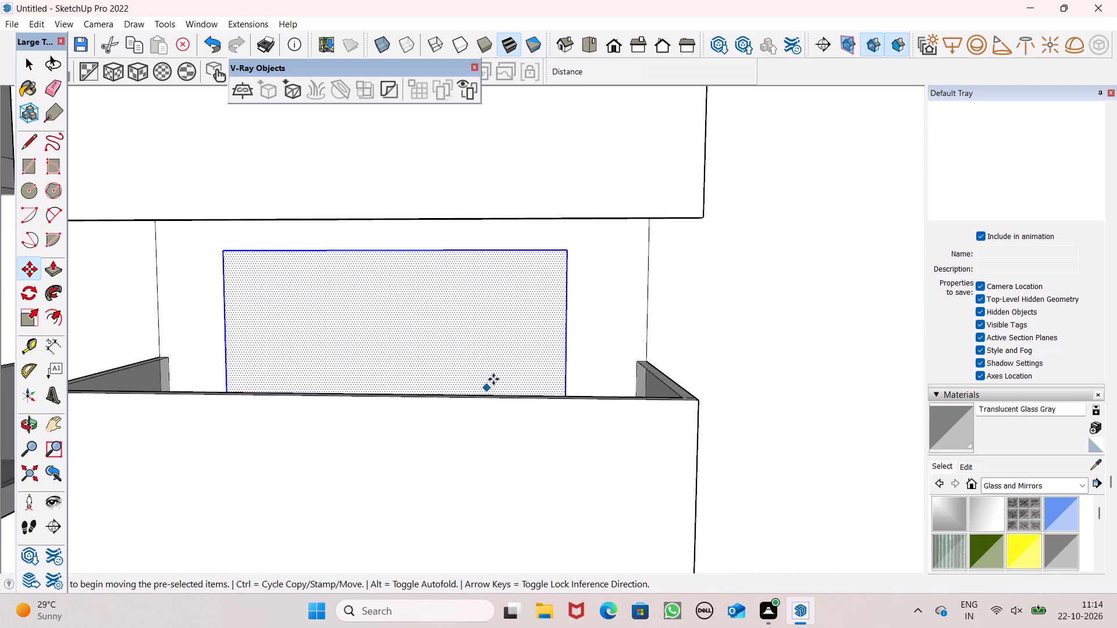
{"action": "scroll", "coordinate": [508, 359], "scroll_direction": "down", "scroll_amount": 1}
{"action": "middle_click_drag", "start_coordinate": [426, 331], "coordinate": [341, 391]}
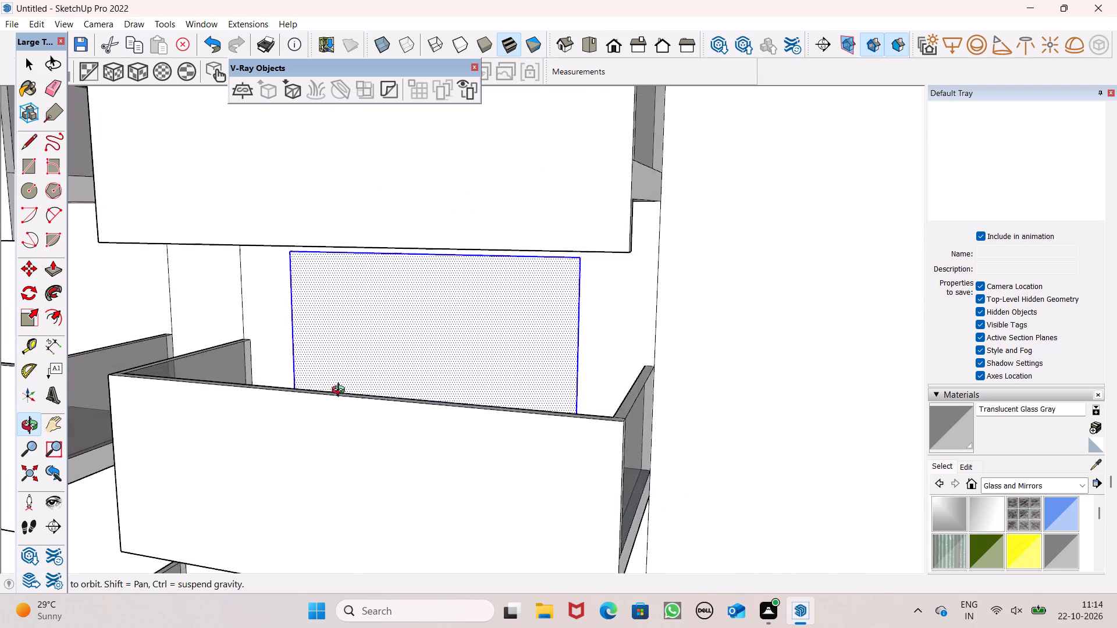
{"action": "middle_click_drag", "start_coordinate": [341, 391], "coordinate": [393, 446]}
{"action": "scroll", "coordinate": [458, 348], "scroll_direction": "down", "scroll_amount": 6}
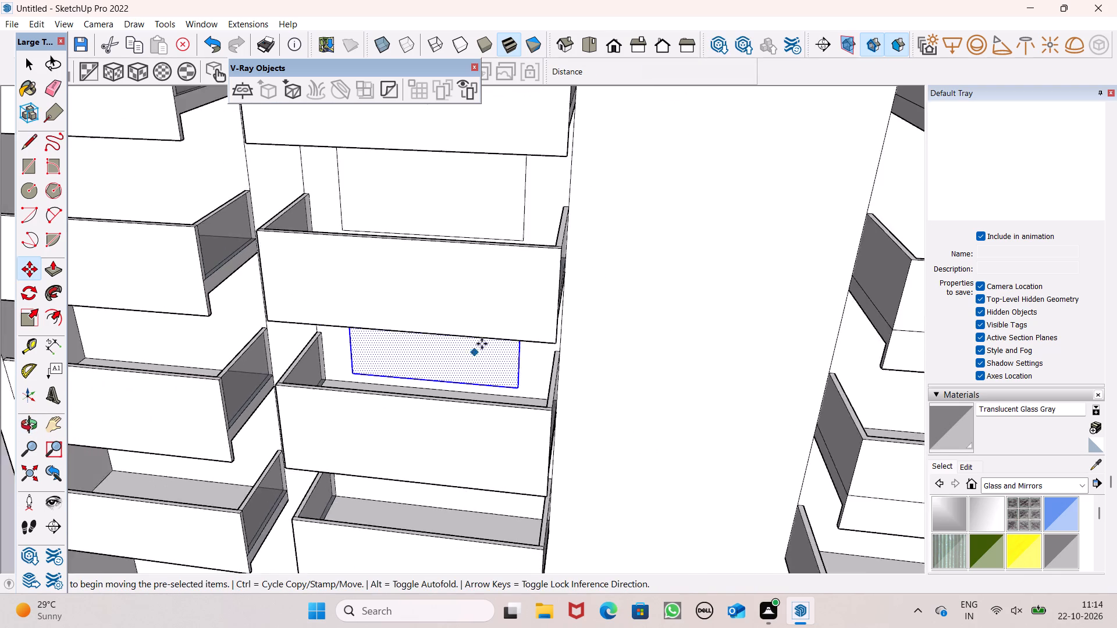
Copy the selected rectangle from the third balcony straight down to the wall behind the bottom balcony of the second column.
{"action": "scroll", "coordinate": [483, 345], "scroll_direction": "down", "scroll_amount": 6}
{"action": "middle_click_drag", "start_coordinate": [503, 379], "coordinate": [552, 308]}
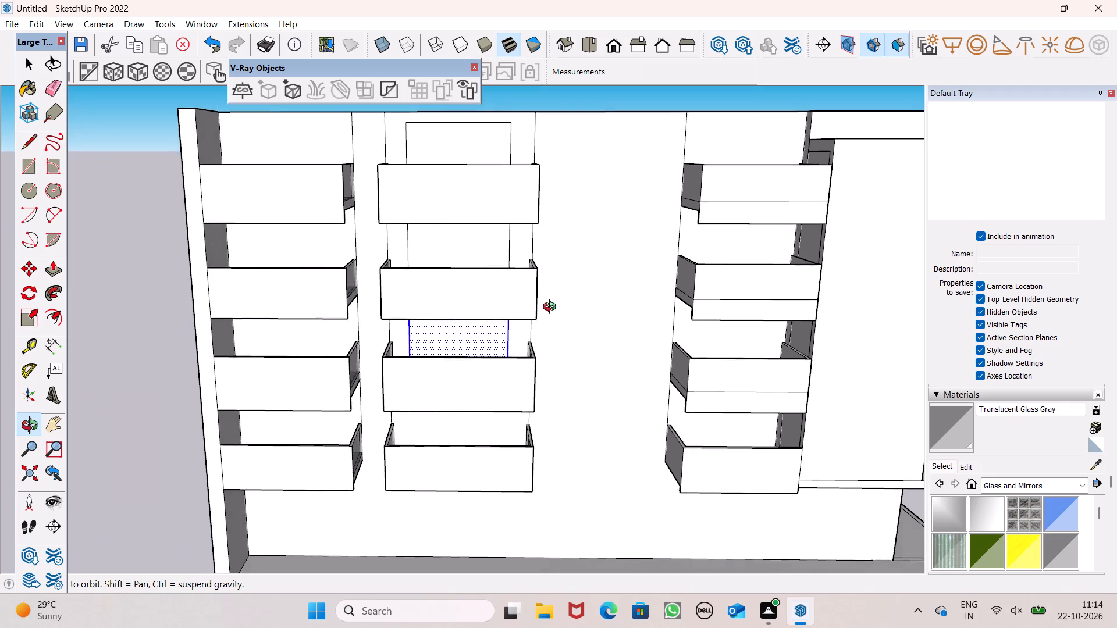
{"action": "middle_click_drag", "start_coordinate": [552, 308], "coordinate": [534, 317]}
{"action": "scroll", "coordinate": [506, 366], "scroll_direction": "up", "scroll_amount": 6}
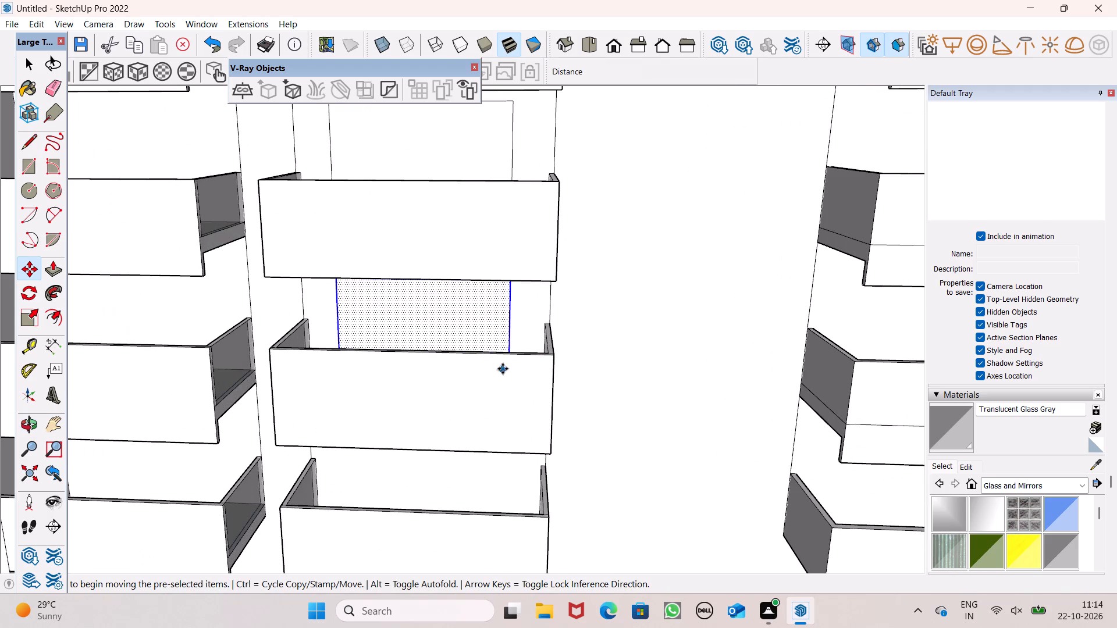
{"action": "scroll", "coordinate": [504, 342], "scroll_direction": "up", "scroll_amount": 7}
{"action": "middle_click_drag", "start_coordinate": [530, 358], "coordinate": [514, 418]}
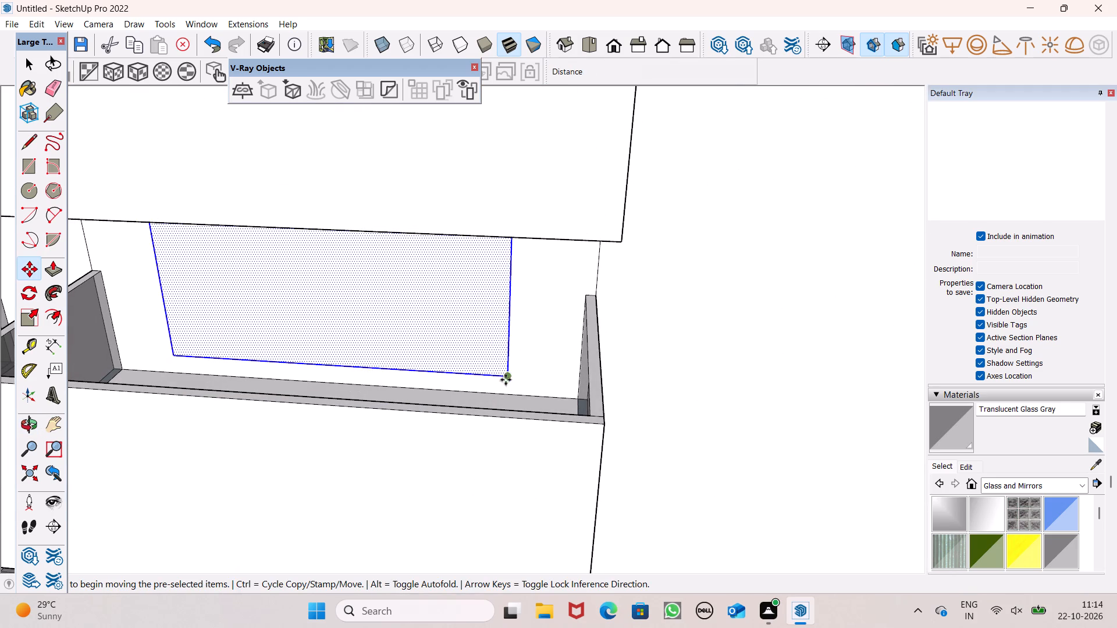
{"action": "left_click_drag", "start_coordinate": [507, 376], "coordinate": [497, 568]}
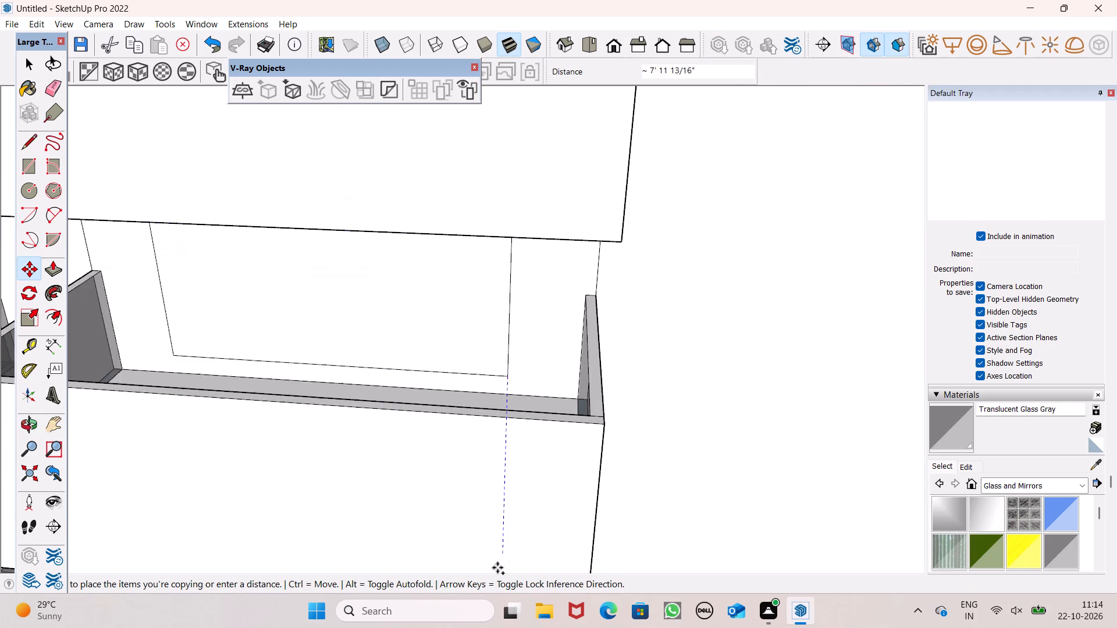
{"action": "left_click_drag", "start_coordinate": [497, 568], "coordinate": [521, 535]}
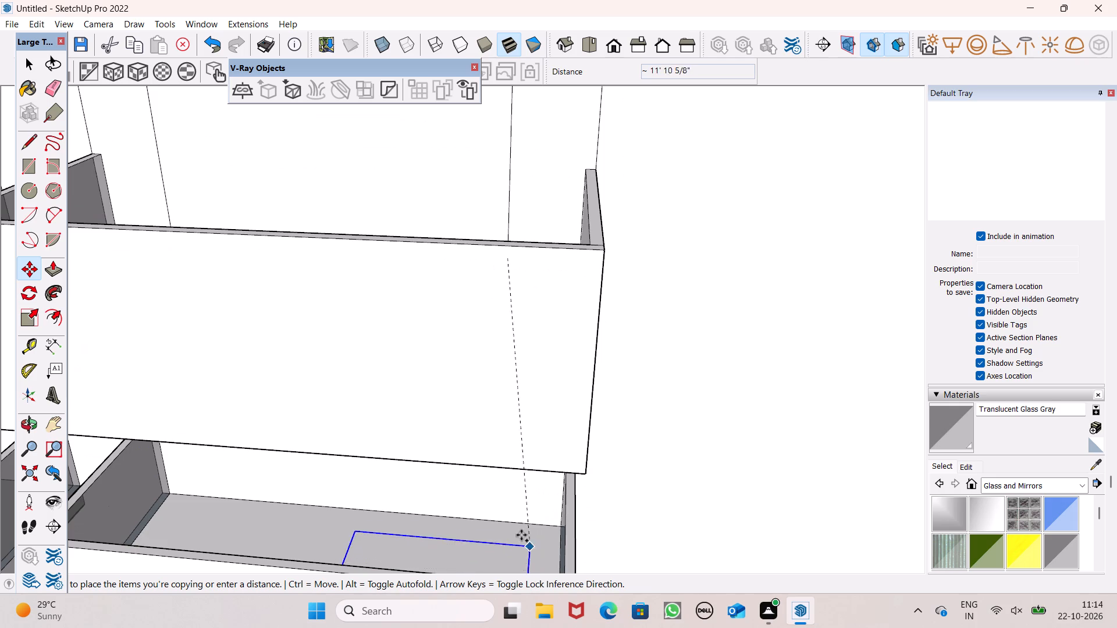
{"action": "left_click_drag", "start_coordinate": [521, 535], "coordinate": [495, 509]}
{"action": "scroll", "coordinate": [500, 483], "scroll_direction": "down", "scroll_amount": 6}
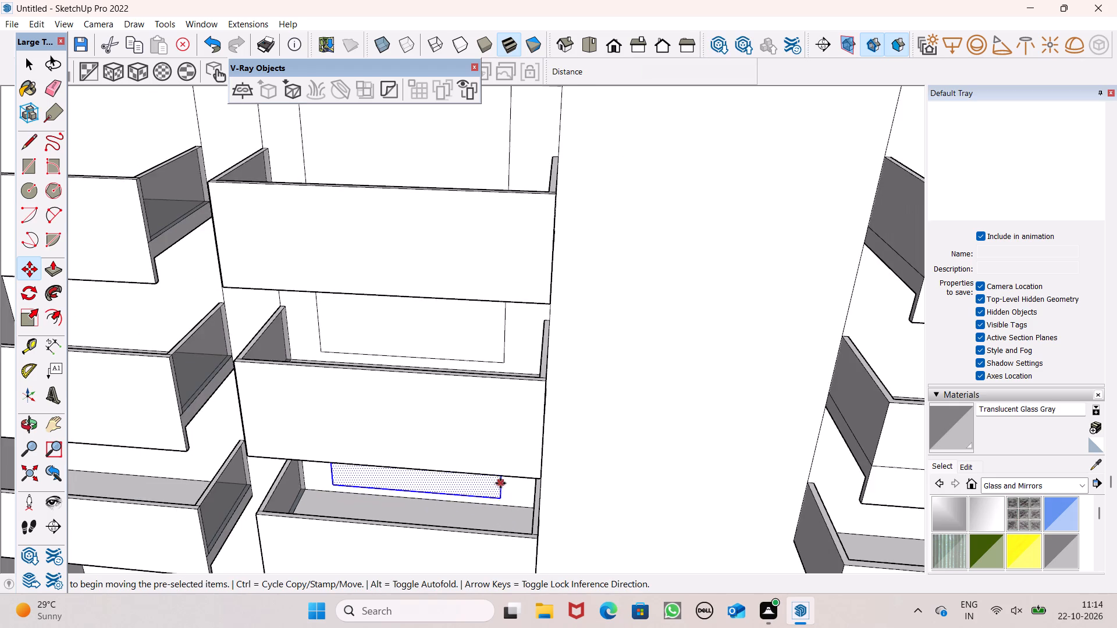
Inspect the rectangles behind the second column's balconies from several angles and clear the selection.
{"action": "middle_click_drag", "start_coordinate": [505, 488], "coordinate": [440, 267]}
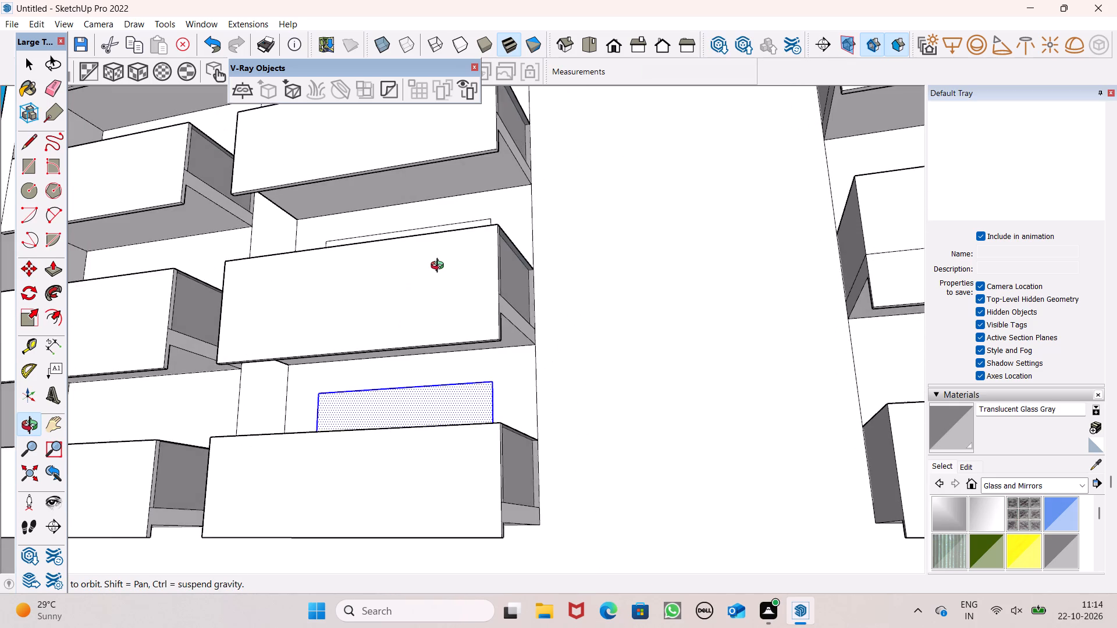
{"action": "middle_click_drag", "start_coordinate": [440, 267], "coordinate": [259, 387]}
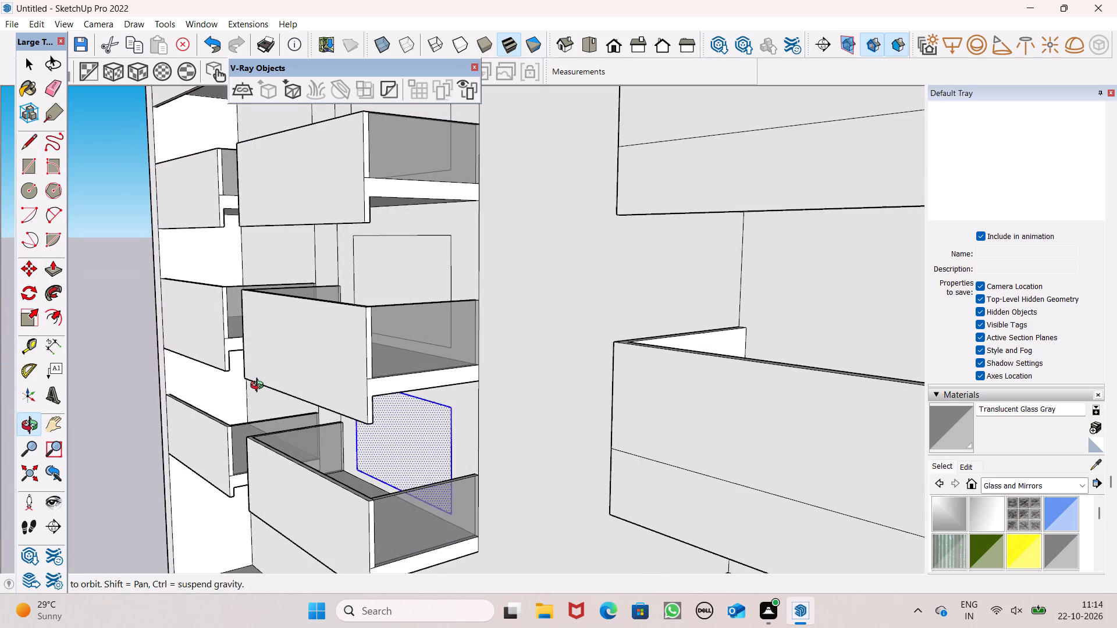
{"action": "middle_click_drag", "start_coordinate": [259, 387], "coordinate": [296, 277]}
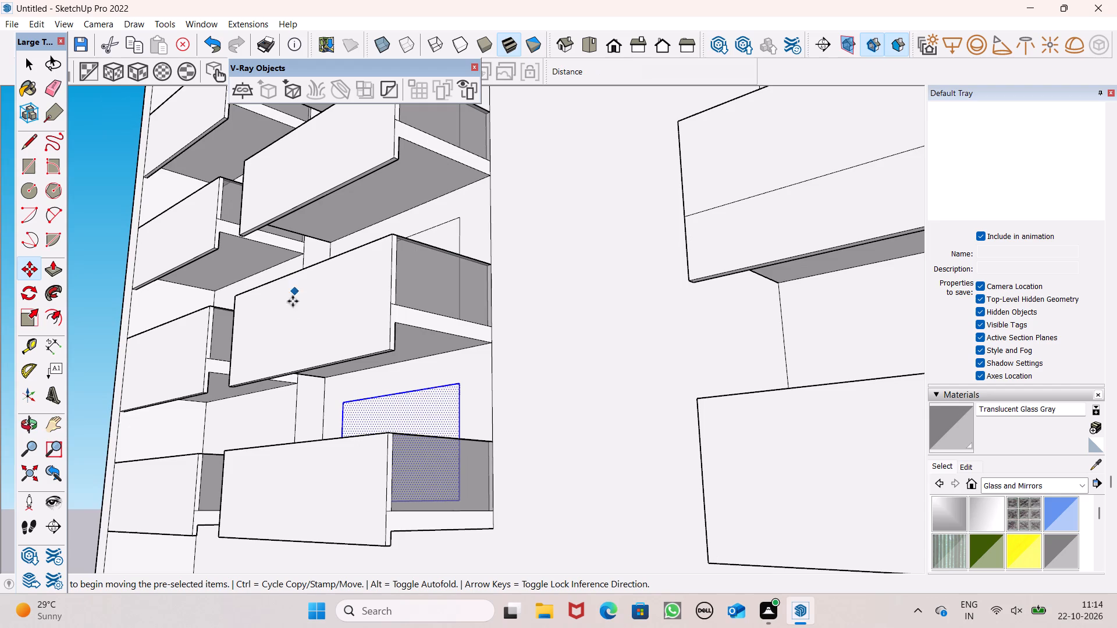
{"action": "scroll", "coordinate": [301, 356], "scroll_direction": "down", "scroll_amount": 4}
{"action": "middle_click_drag", "start_coordinate": [314, 370], "coordinate": [541, 494]}
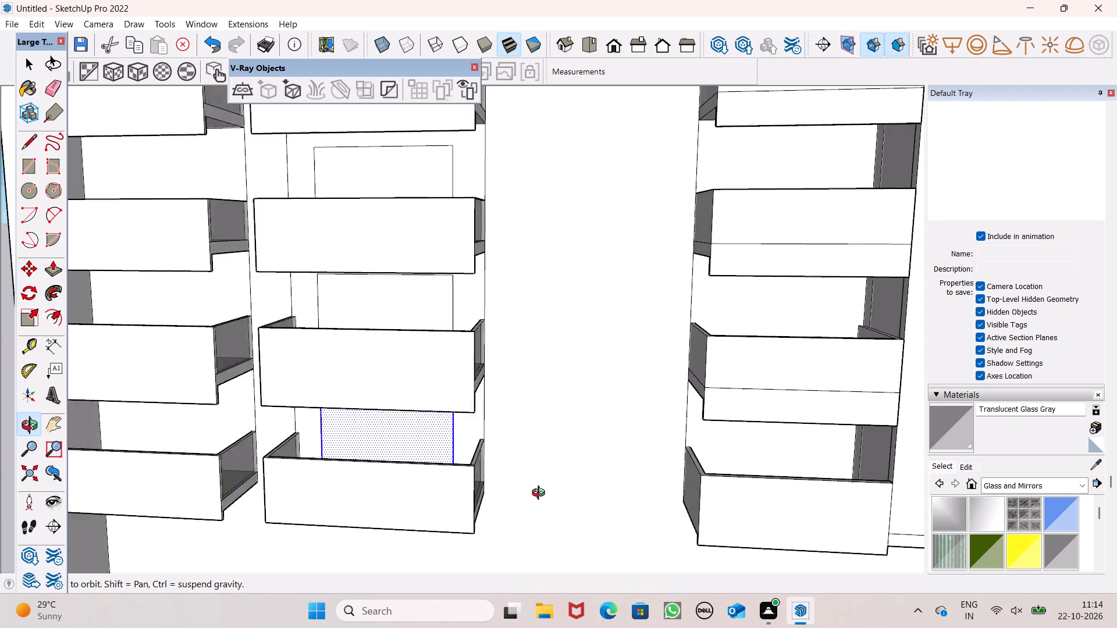
{"action": "middle_click_drag", "start_coordinate": [541, 494], "coordinate": [533, 588]}
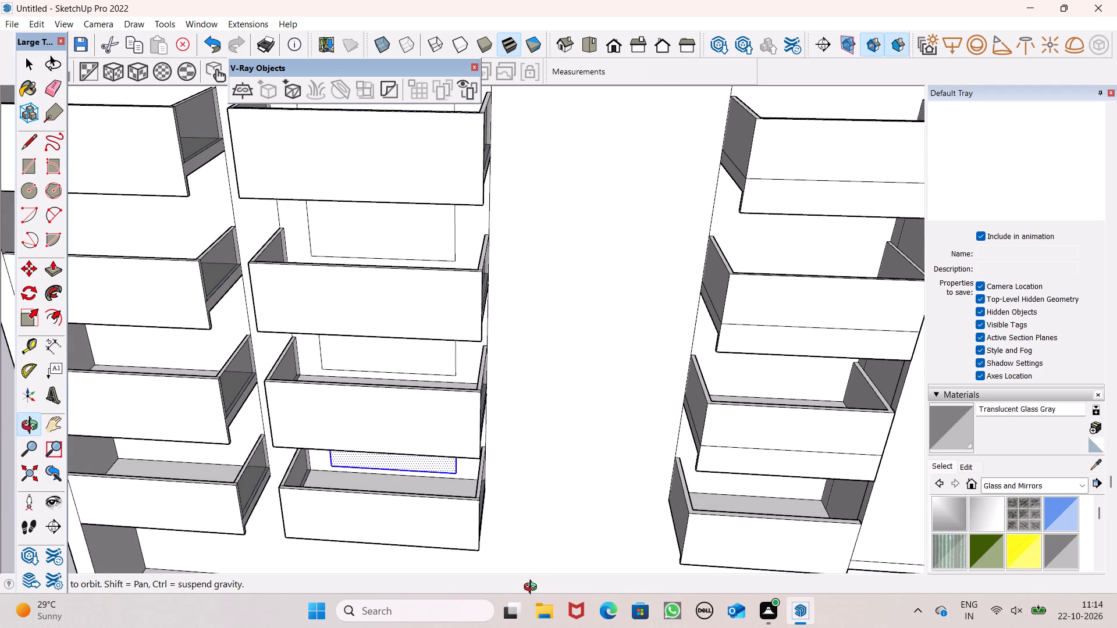
{"action": "middle_click_drag", "start_coordinate": [533, 588], "coordinate": [533, 589]}
{"action": "scroll", "coordinate": [530, 501], "scroll_direction": "down", "scroll_amount": 9}
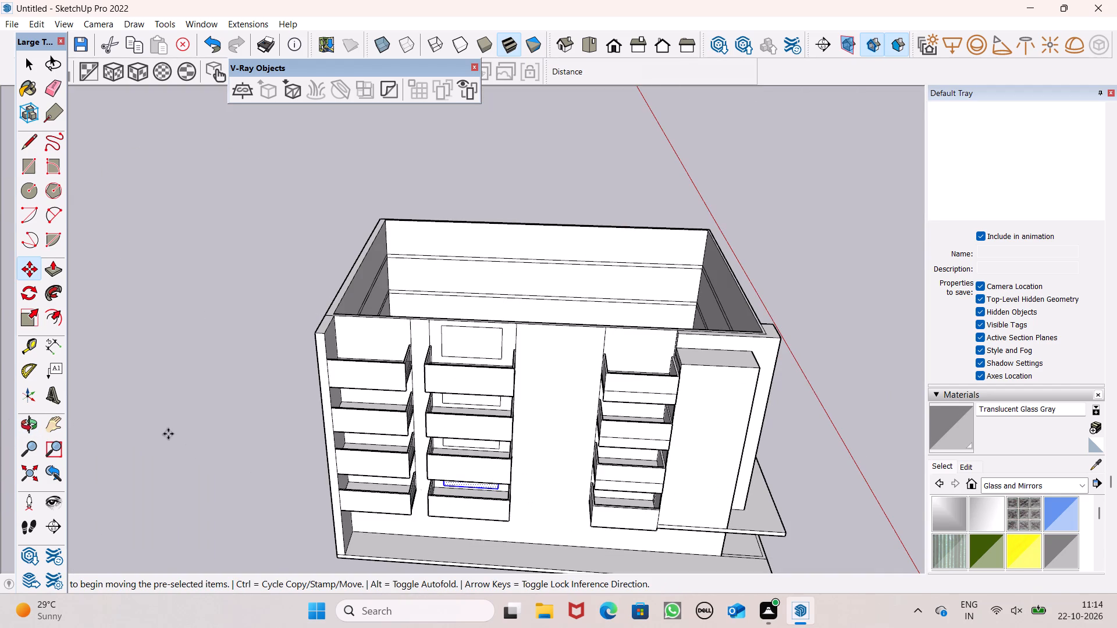
{"action": "type", "text": "b"}
{"action": "key", "text": "space"}
{"action": "left_click", "coordinate": [168, 434]}
{"action": "middle_click_drag", "start_coordinate": [513, 494], "coordinate": [522, 472]}
{"action": "scroll", "coordinate": [520, 476], "scroll_direction": "up", "scroll_amount": 4}
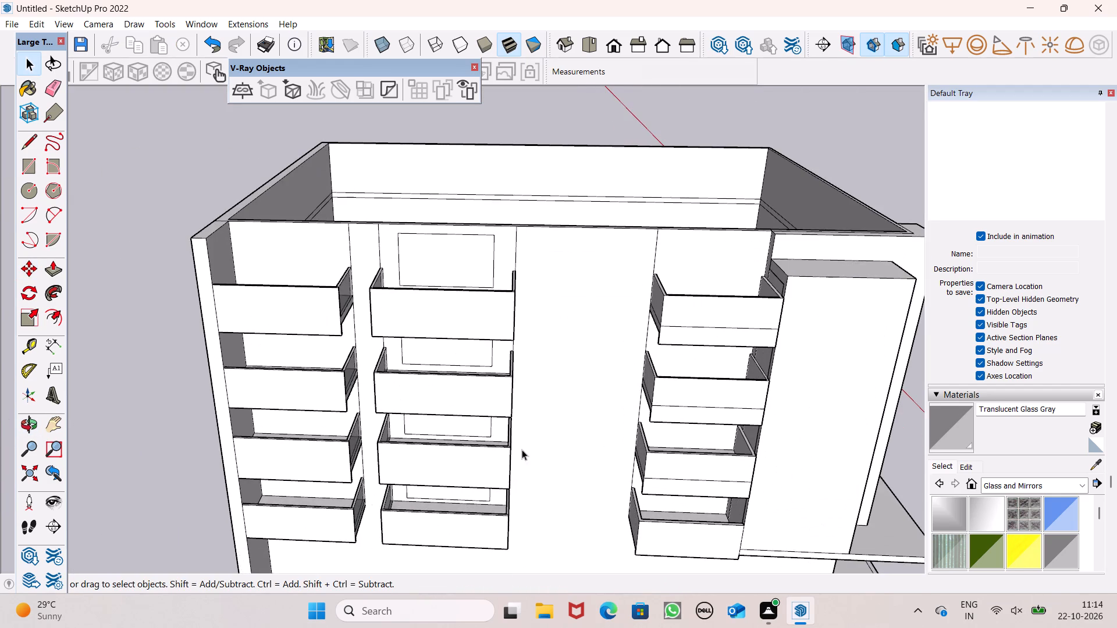
{"action": "scroll", "coordinate": [524, 448], "scroll_direction": "down", "scroll_amount": 2}
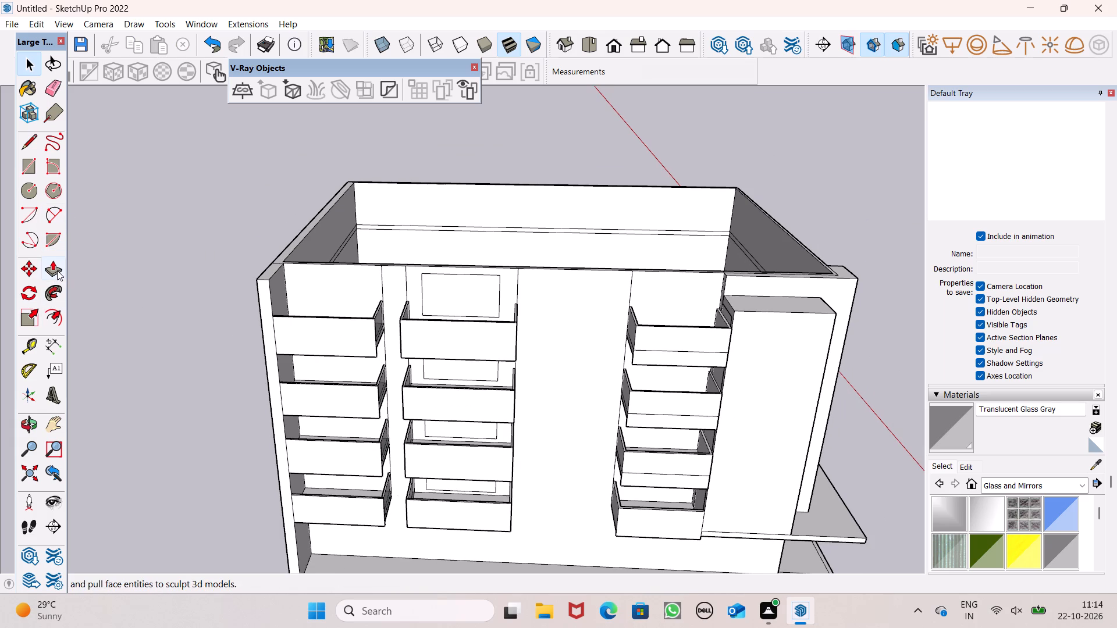
Push the rectangle behind the second column's top balcony 9" through the wall to cut an opening.
{"action": "left_click", "coordinate": [57, 270]}
{"action": "scroll", "coordinate": [446, 379], "scroll_direction": "up", "scroll_amount": 4}
{"action": "scroll", "coordinate": [447, 262], "scroll_direction": "up", "scroll_amount": 2}
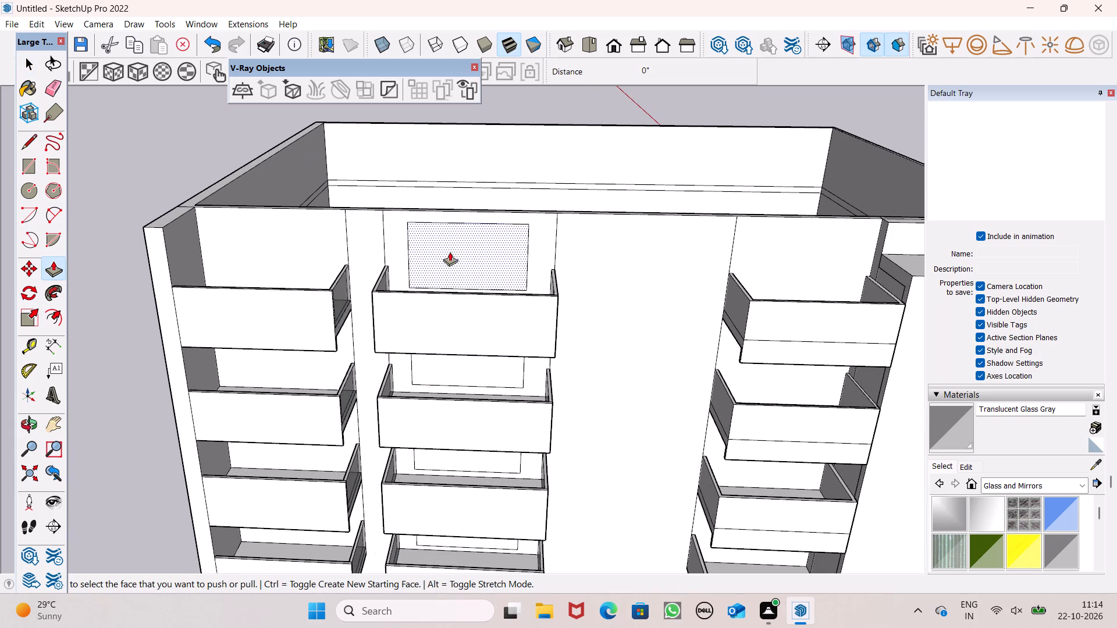
{"action": "scroll", "coordinate": [450, 252], "scroll_direction": "up", "scroll_amount": 3}
{"action": "scroll", "coordinate": [491, 184], "scroll_direction": "up", "scroll_amount": 3}
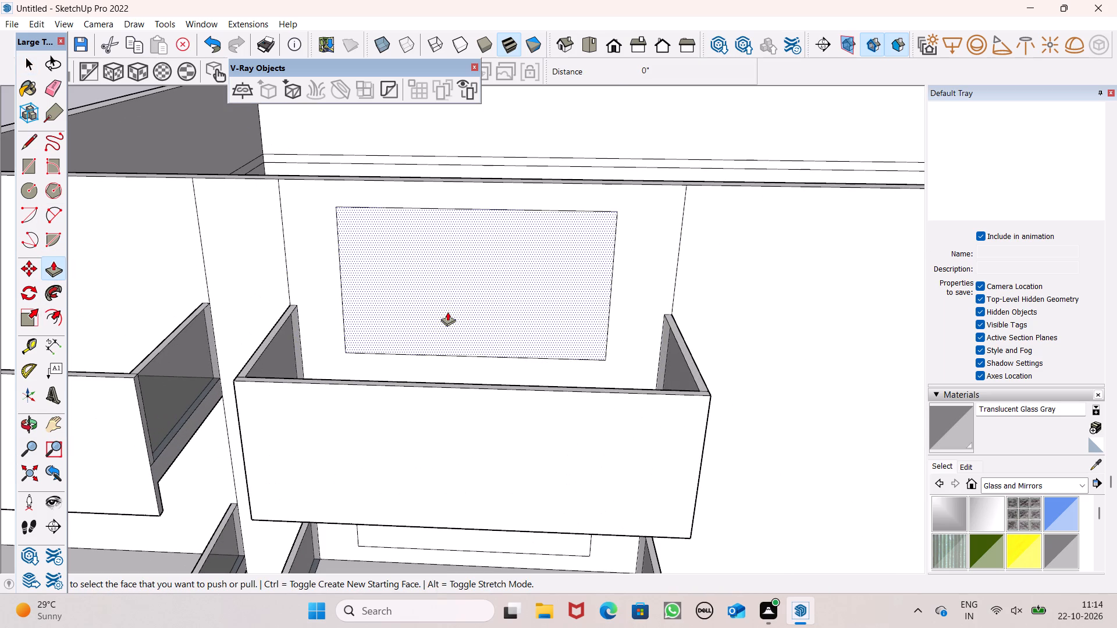
{"action": "left_click_drag", "start_coordinate": [432, 331], "coordinate": [454, 311]}
Push the rectangle behind the second balcony from the top 9" through the wall in the same column.
{"action": "scroll", "coordinate": [478, 244], "scroll_direction": "down", "scroll_amount": 4}
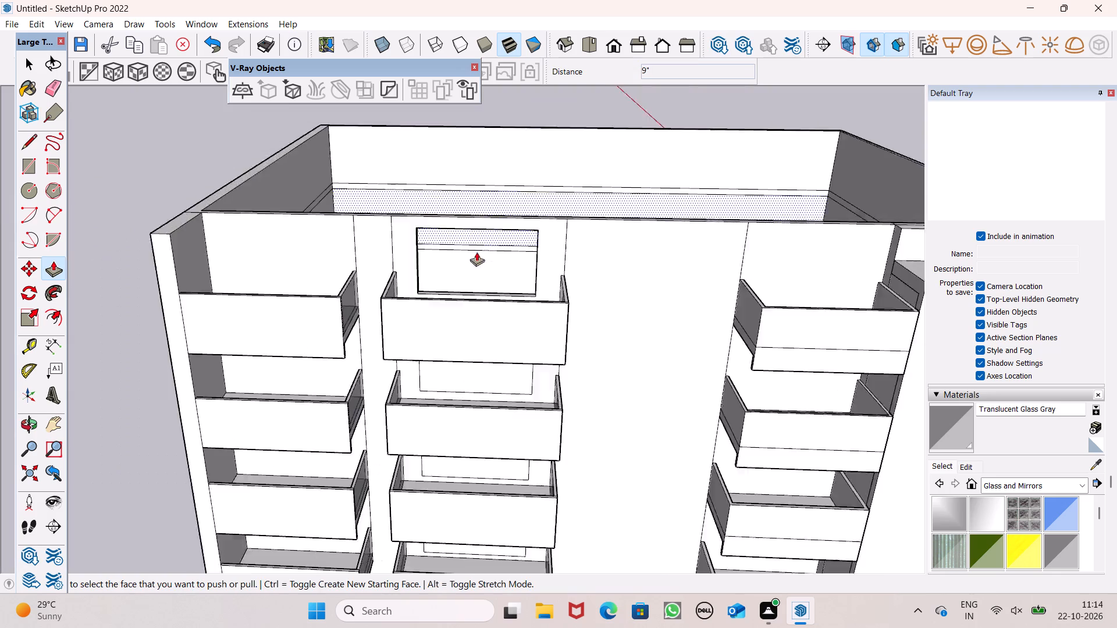
{"action": "scroll", "coordinate": [476, 252], "scroll_direction": "down", "scroll_amount": 1}
{"action": "middle_click_drag", "start_coordinate": [492, 358], "coordinate": [398, 287]}
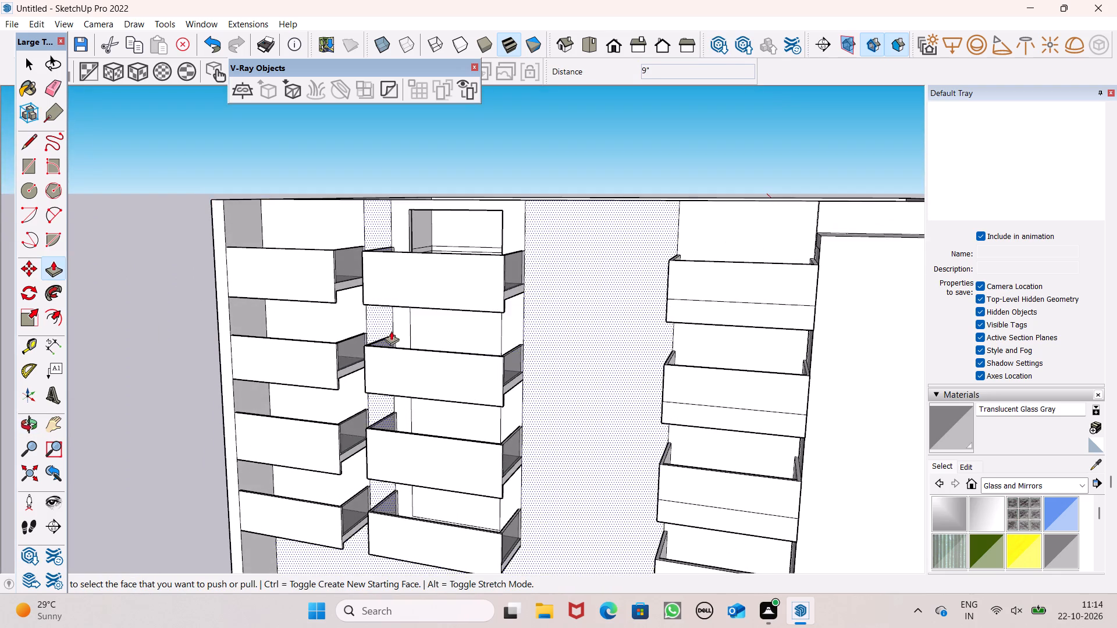
{"action": "scroll", "coordinate": [391, 331], "scroll_direction": "up", "scroll_amount": 2}
{"action": "middle_click_drag", "start_coordinate": [404, 339], "coordinate": [465, 333]}
{"action": "scroll", "coordinate": [461, 343], "scroll_direction": "up", "scroll_amount": 6}
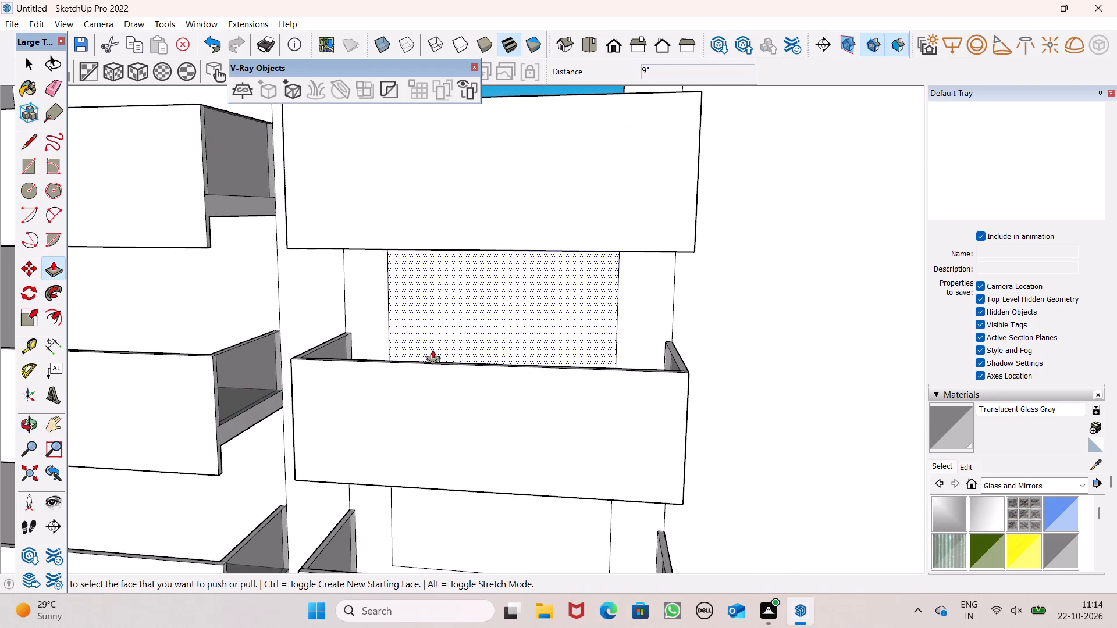
{"action": "left_click_drag", "start_coordinate": [432, 349], "coordinate": [470, 334]}
Draw a line about 86' 5 7/8" long across the balcony wall's inner face, just below its lowest slab line.
{"action": "scroll", "coordinate": [461, 345], "scroll_direction": "down", "scroll_amount": 6}
{"action": "middle_click_drag", "start_coordinate": [487, 359], "coordinate": [0, 500]}
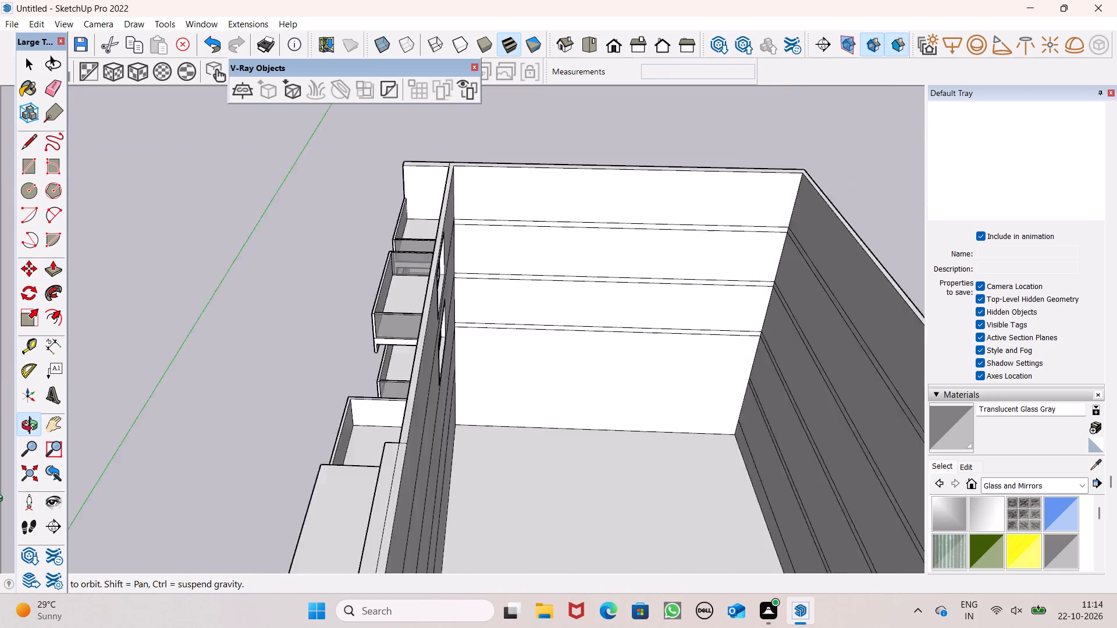
{"action": "middle_click_drag", "start_coordinate": [0, 500], "coordinate": [0, 490]}
{"action": "middle_click_drag", "start_coordinate": [426, 331], "coordinate": [248, 370]}
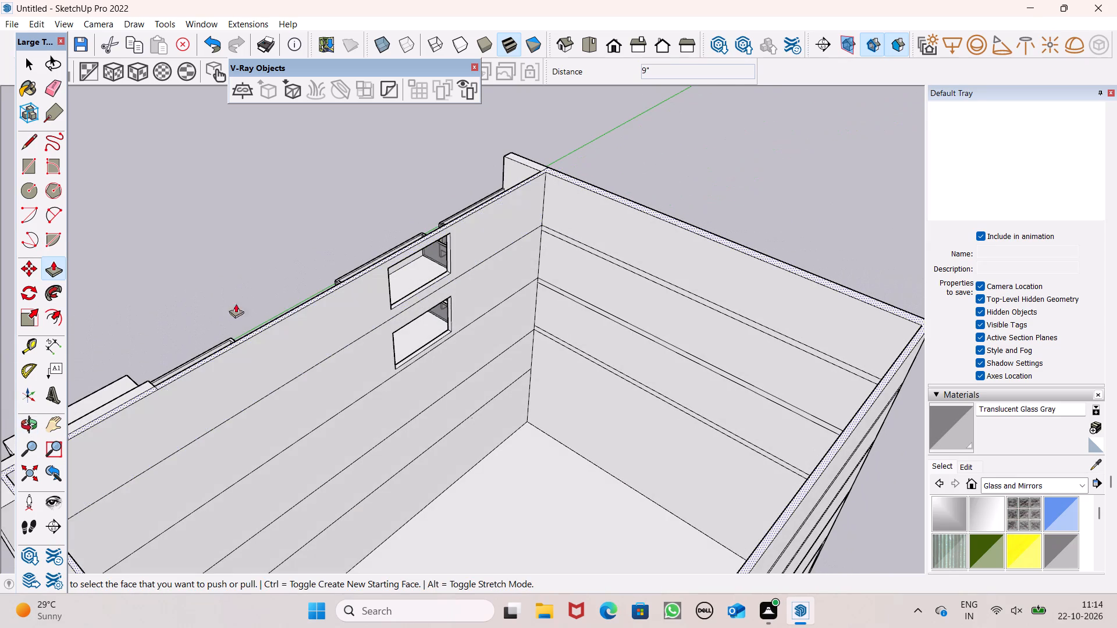
{"action": "left_click", "coordinate": [31, 141]}
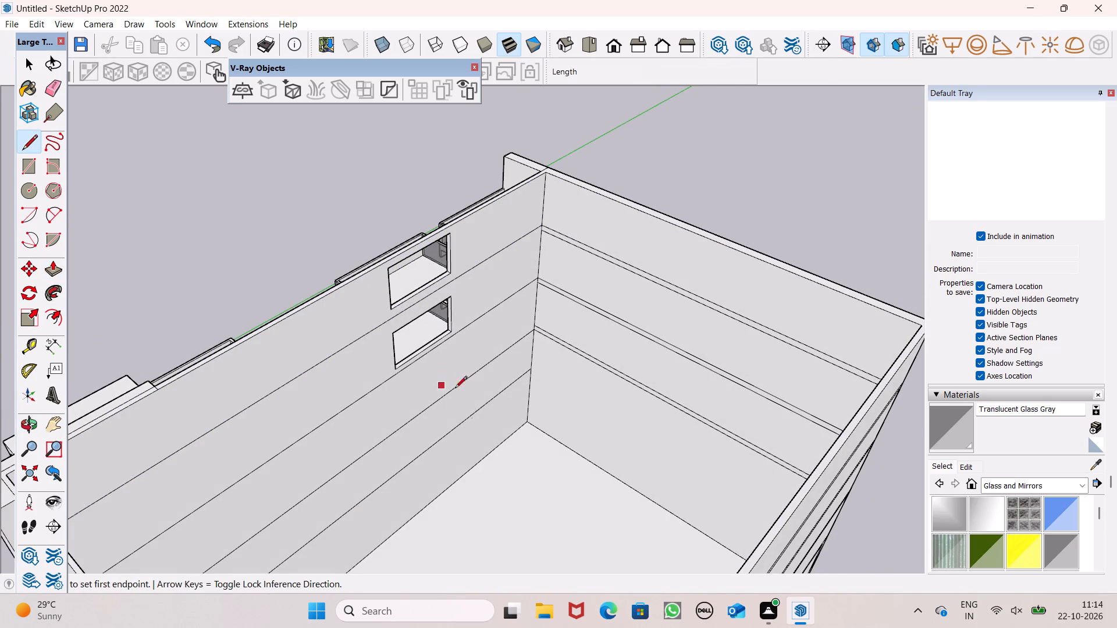
{"action": "scroll", "coordinate": [542, 394], "scroll_direction": "up", "scroll_amount": 1}
{"action": "scroll", "coordinate": [657, 448], "scroll_direction": "down", "scroll_amount": 3}
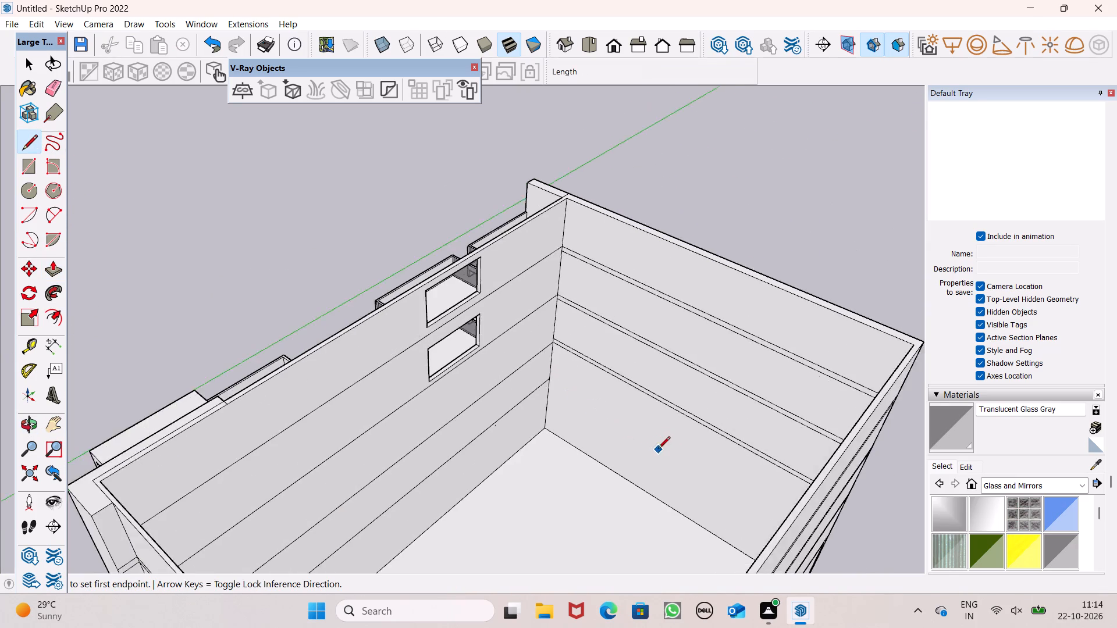
{"action": "middle_click_drag", "start_coordinate": [629, 459], "coordinate": [331, 437]}
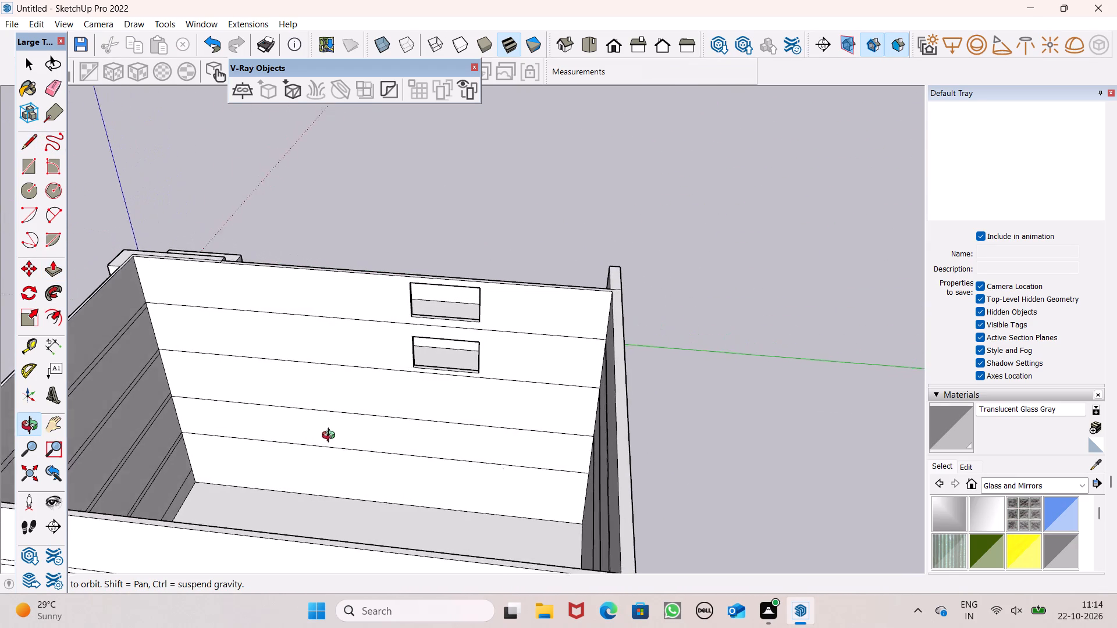
{"action": "middle_click_drag", "start_coordinate": [331, 437], "coordinate": [333, 443]}
{"action": "scroll", "coordinate": [199, 428], "scroll_direction": "up", "scroll_amount": 6}
{"action": "left_click", "coordinate": [171, 441]}
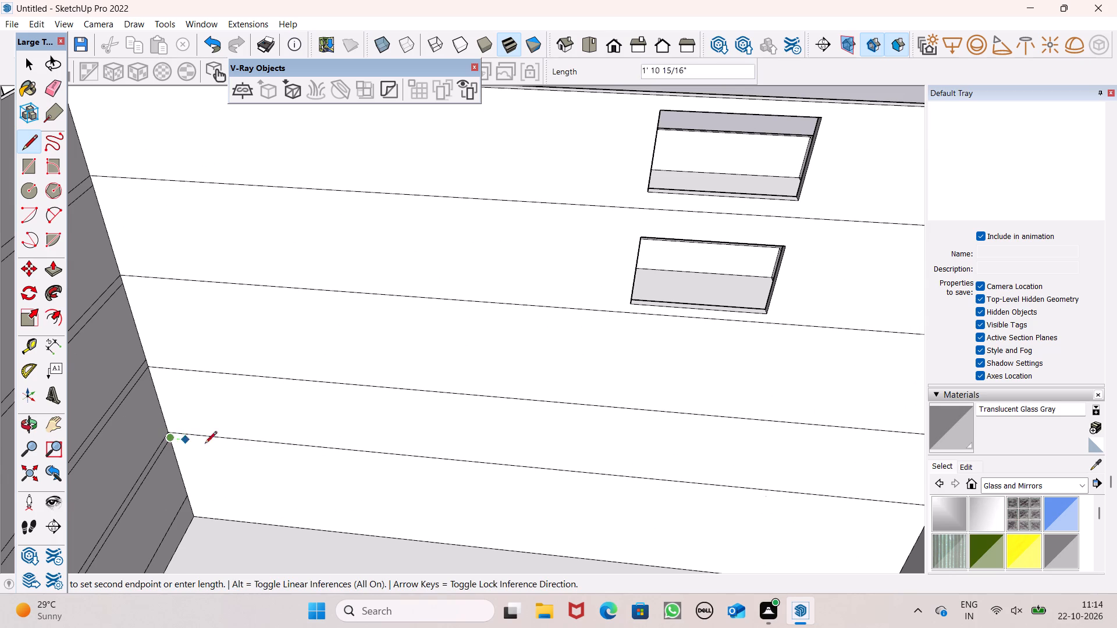
{"action": "scroll", "coordinate": [335, 448], "scroll_direction": "down", "scroll_amount": 4}
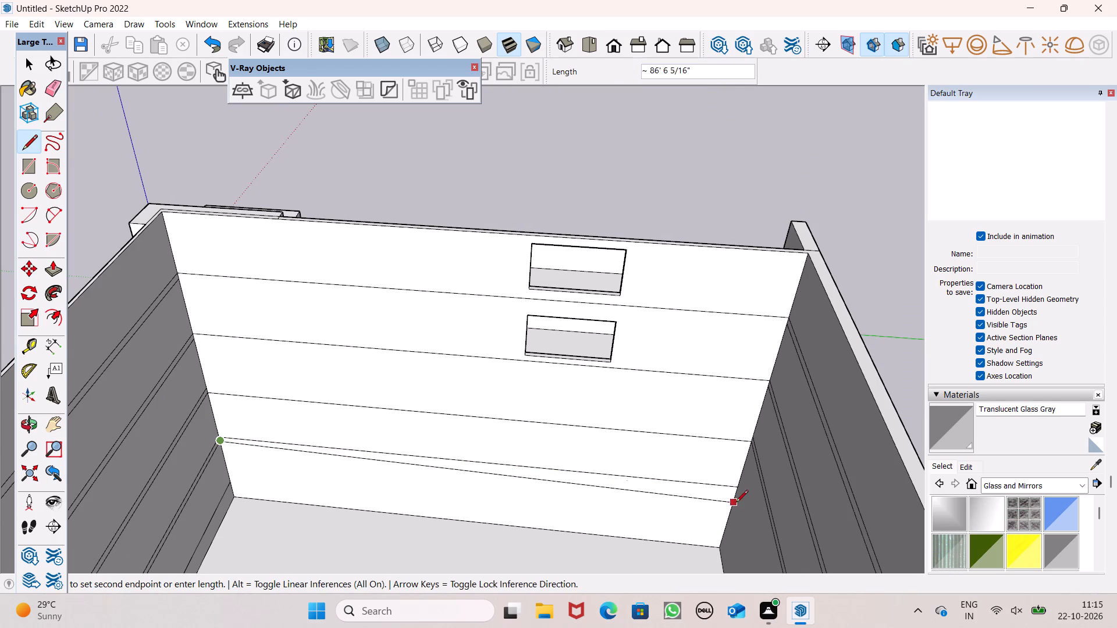
{"action": "scroll", "coordinate": [727, 495], "scroll_direction": "up", "scroll_amount": 7}
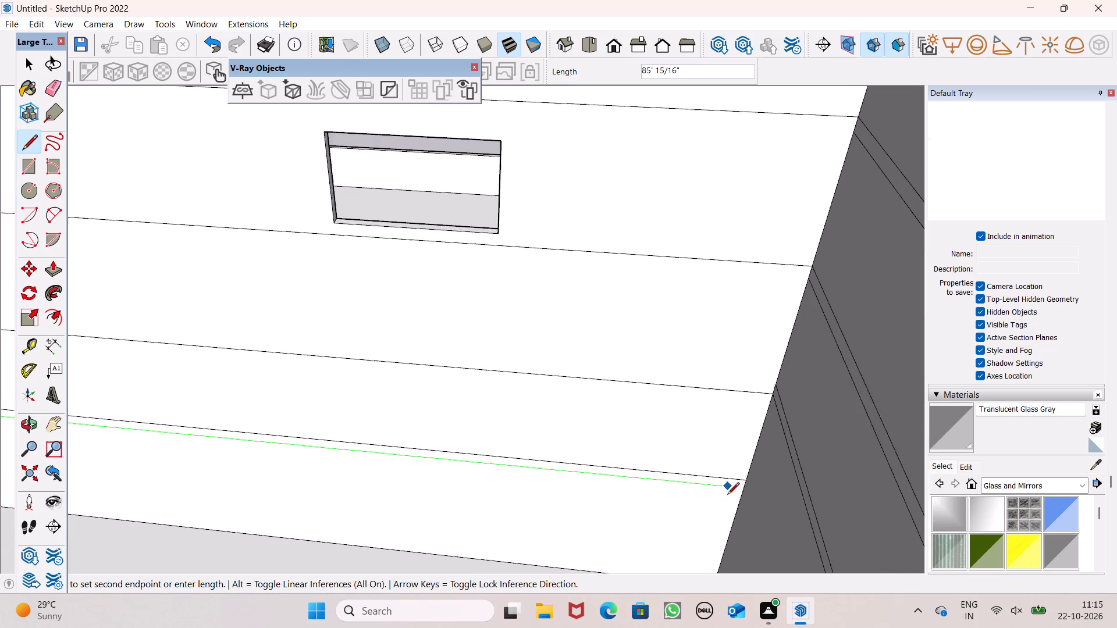
{"action": "scroll", "coordinate": [742, 493], "scroll_direction": "up", "scroll_amount": 6}
{"action": "left_click", "coordinate": [745, 482]}
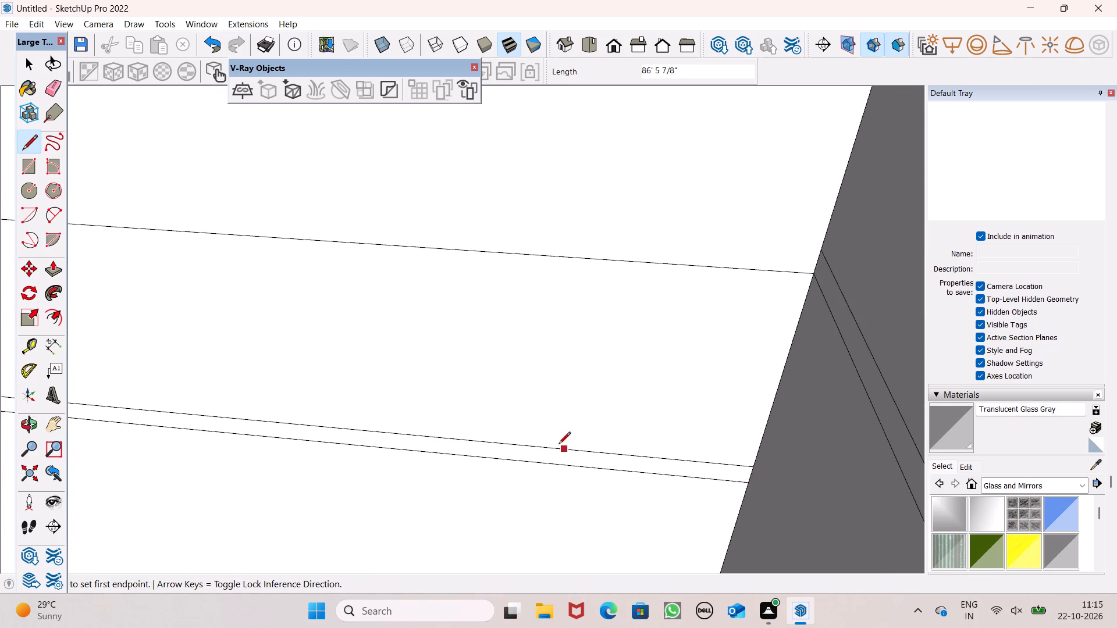
Draw a line across the end wall's inner face, joining the lower lines of the lowest slab pairs on the two adjoining walls.
{"action": "scroll", "coordinate": [549, 450], "scroll_direction": "down", "scroll_amount": 5}
{"action": "middle_click_drag", "start_coordinate": [527, 469], "coordinate": [821, 452]}
{"action": "scroll", "coordinate": [415, 434], "scroll_direction": "down", "scroll_amount": 5}
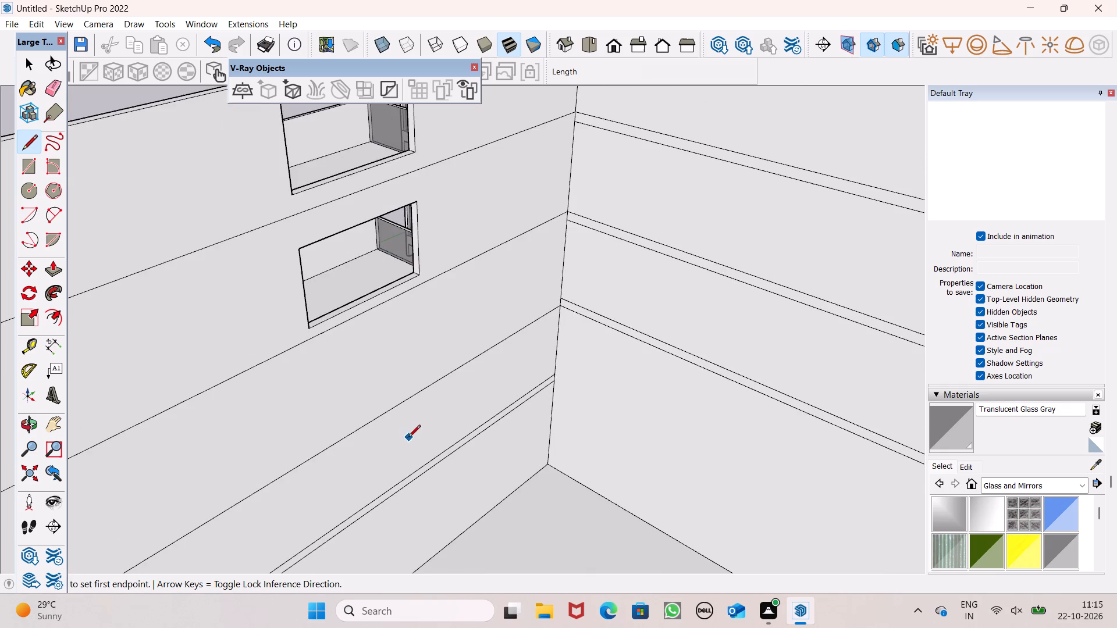
{"action": "scroll", "coordinate": [334, 437], "scroll_direction": "down", "scroll_amount": 6}
{"action": "middle_click_drag", "start_coordinate": [337, 463], "coordinate": [516, 416]}
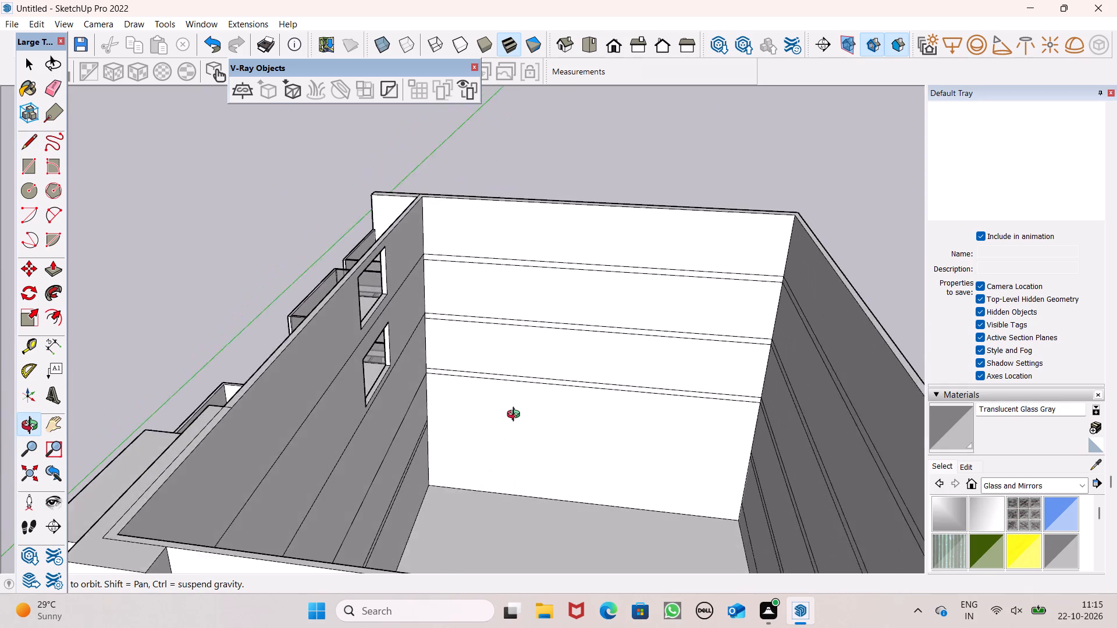
{"action": "middle_click_drag", "start_coordinate": [516, 416], "coordinate": [520, 408]}
{"action": "scroll", "coordinate": [594, 445], "scroll_direction": "up", "scroll_amount": 4}
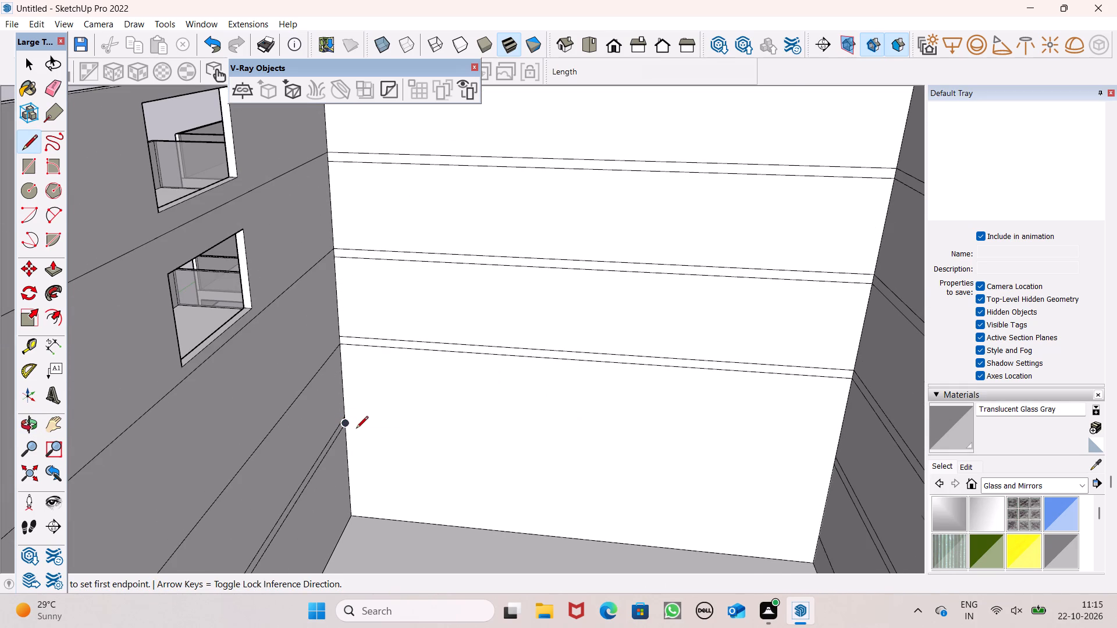
{"action": "scroll", "coordinate": [356, 429], "scroll_direction": "up", "scroll_amount": 7}
{"action": "left_click", "coordinate": [335, 419]}
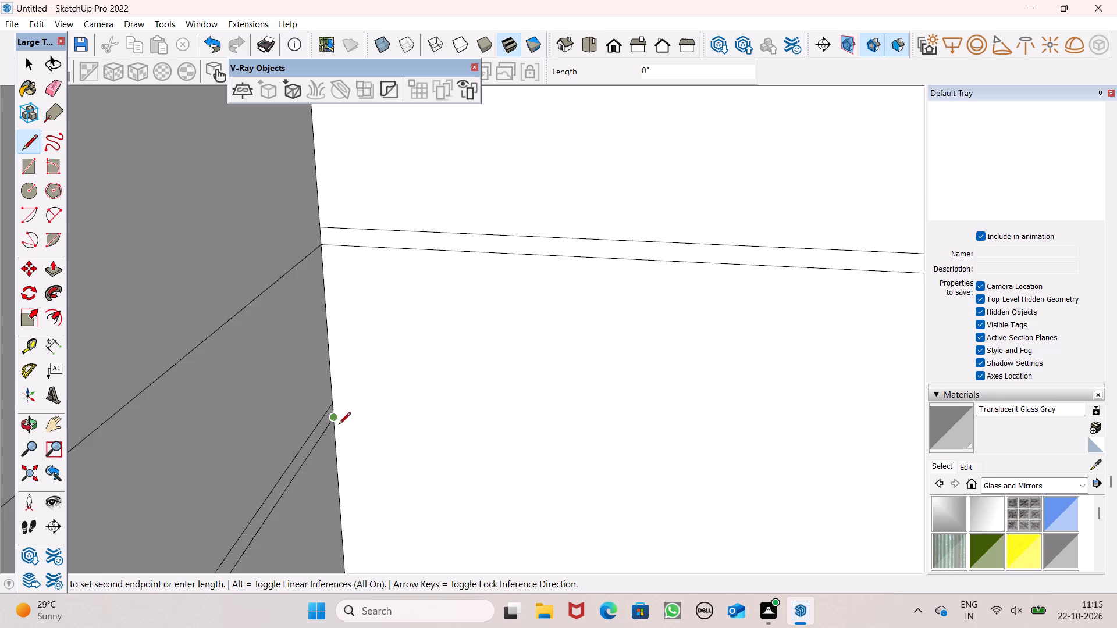
{"action": "scroll", "coordinate": [340, 427], "scroll_direction": "down", "scroll_amount": 12}
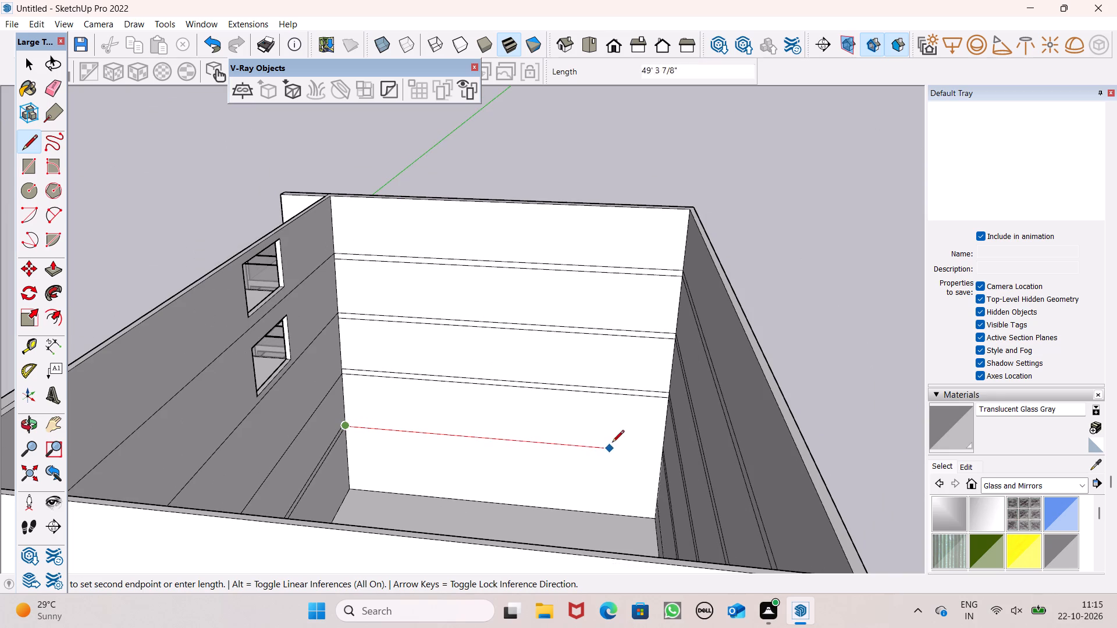
{"action": "scroll", "coordinate": [671, 459], "scroll_direction": "up", "scroll_amount": 14}
{"action": "scroll", "coordinate": [647, 453], "scroll_direction": "up", "scroll_amount": 8}
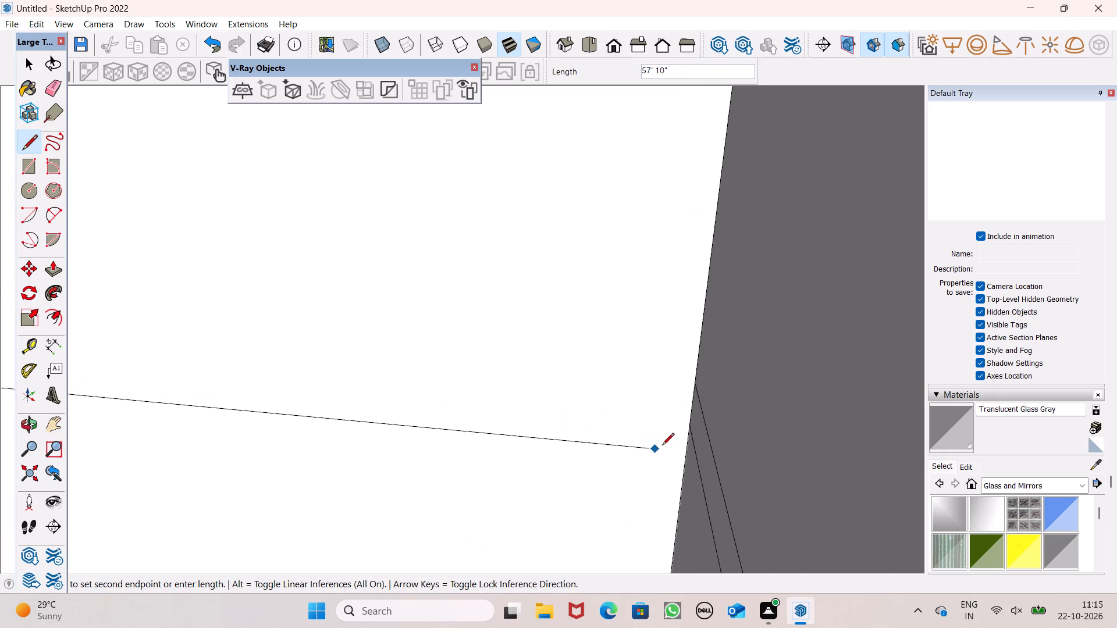
{"action": "left_click", "coordinate": [687, 426]}
{"action": "scroll", "coordinate": [712, 389], "scroll_direction": "down", "scroll_amount": 7}
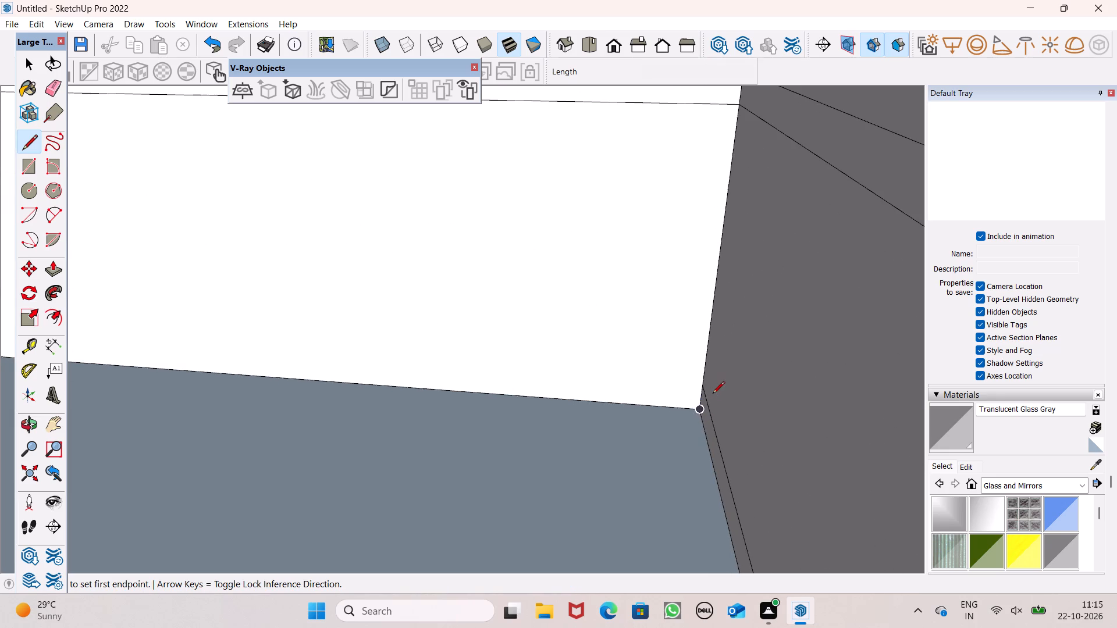
Undo the line just drawn across the end wall's inner face.
{"action": "scroll", "coordinate": [709, 401], "scroll_direction": "down", "scroll_amount": 4}
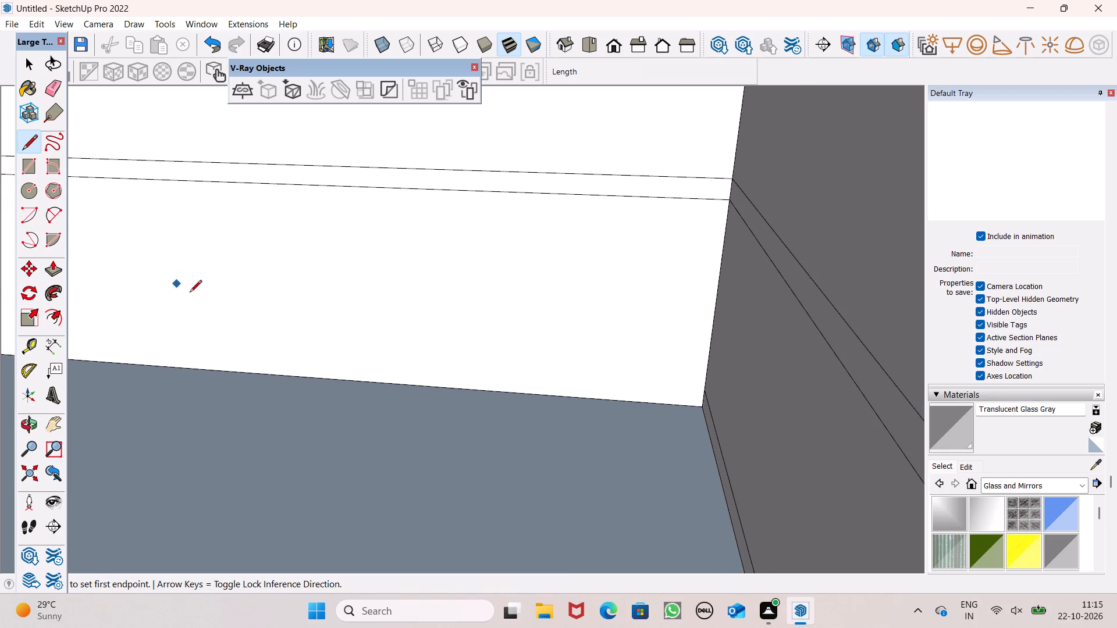
{"action": "scroll", "coordinate": [352, 367], "scroll_direction": "down", "scroll_amount": 5}
{"action": "scroll", "coordinate": [438, 387], "scroll_direction": "down", "scroll_amount": 5}
{"action": "key", "text": "space"}
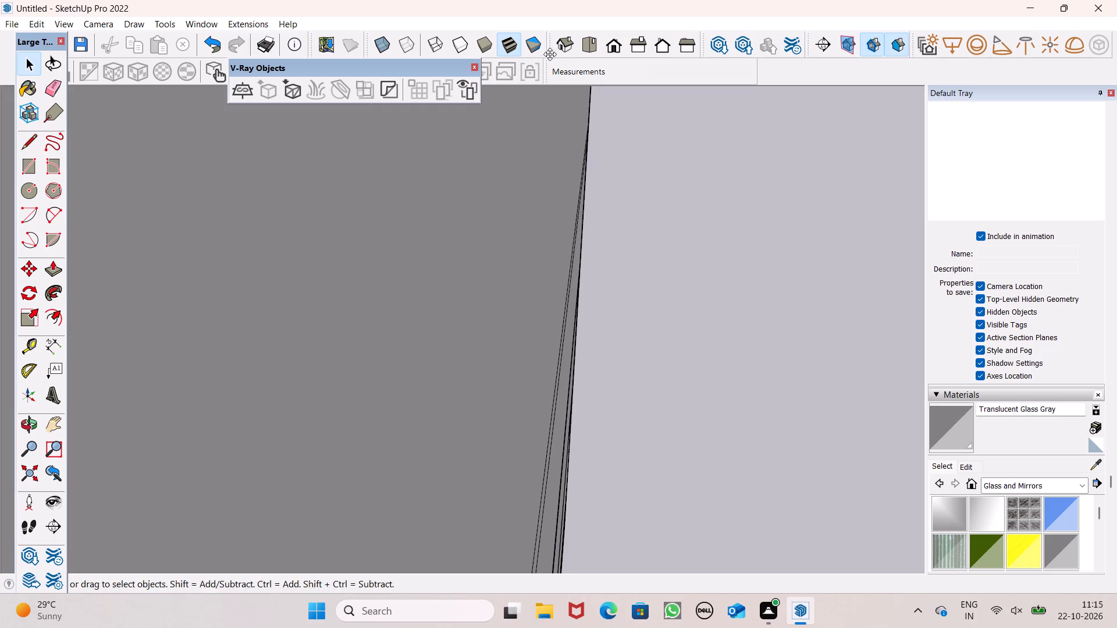
{"action": "left_click", "coordinate": [586, 42]}
{"action": "scroll", "coordinate": [580, 217], "scroll_direction": "down", "scroll_amount": 7}
{"action": "scroll", "coordinate": [547, 322], "scroll_direction": "down", "scroll_amount": 4}
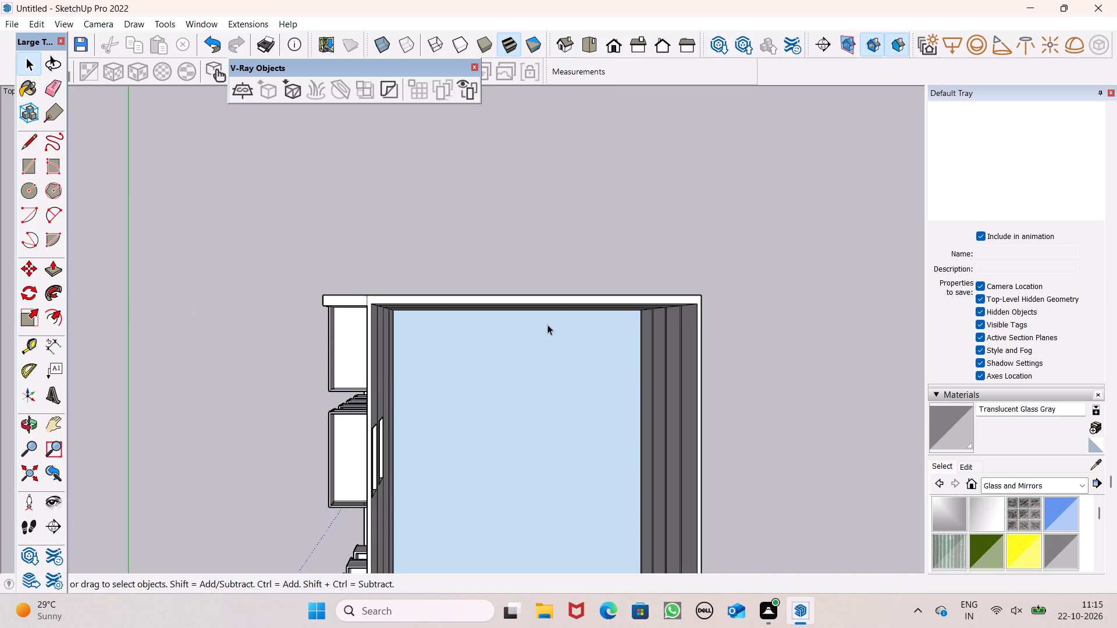
{"action": "scroll", "coordinate": [547, 324], "scroll_direction": "down", "scroll_amount": 1}
{"action": "middle_click_drag", "start_coordinate": [586, 393], "coordinate": [524, 73]}
{"action": "scroll", "coordinate": [510, 424], "scroll_direction": "up", "scroll_amount": 7}
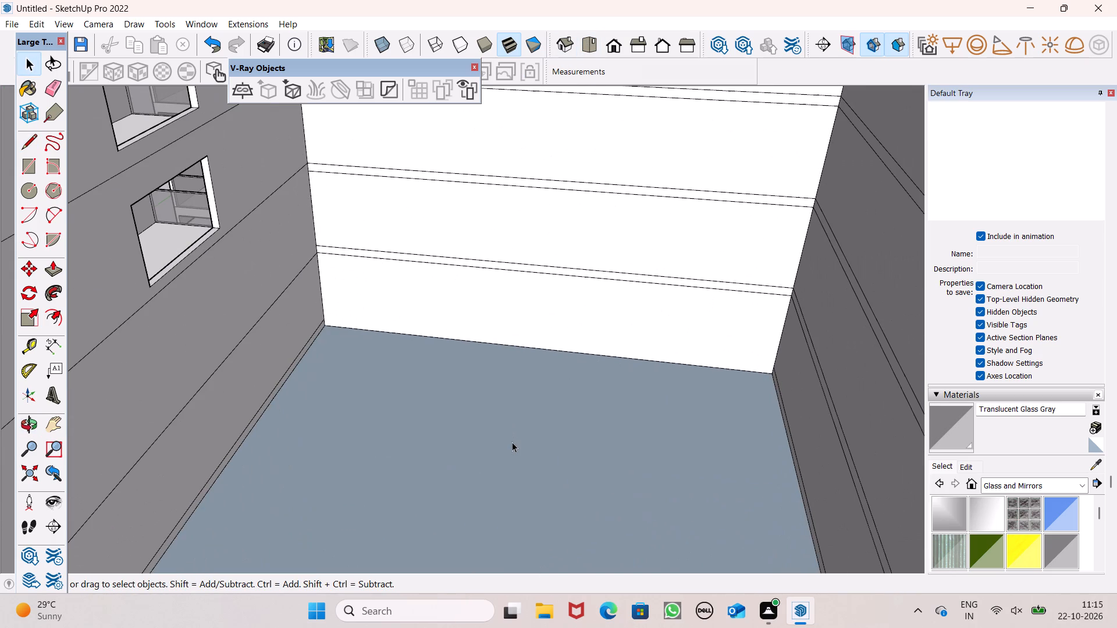
{"action": "key", "text": "ctrl+z"}
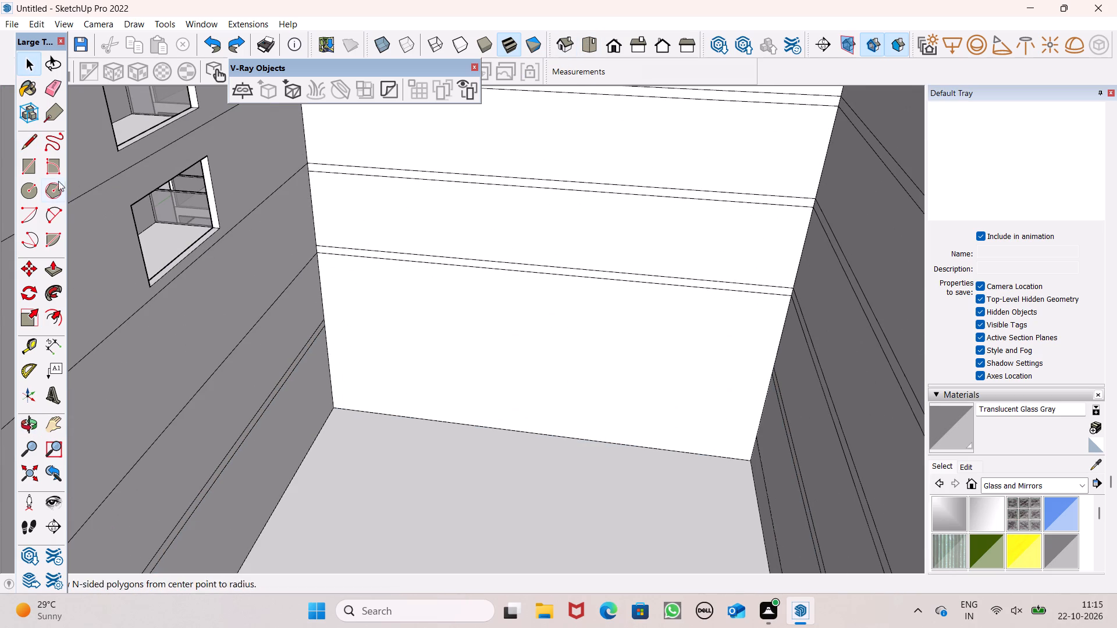
Draw a 58' 6" line across the end wall's inner face, joining the upper lines of the lowest slab pairs on the adjoining walls.
{"action": "left_click", "coordinate": [29, 140]}
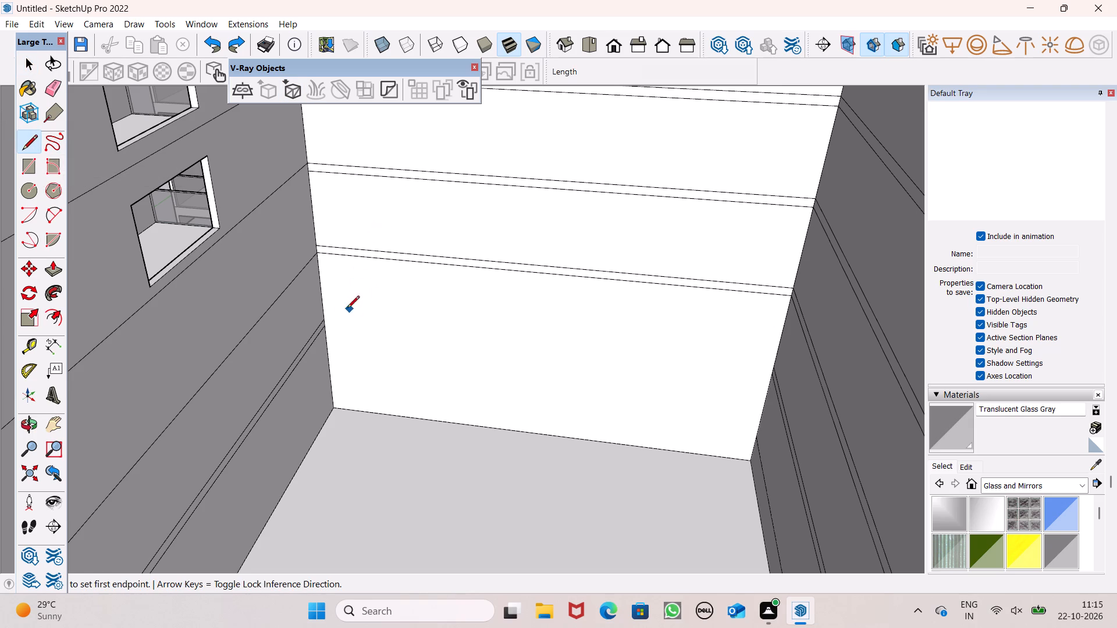
{"action": "left_click", "coordinate": [322, 321]}
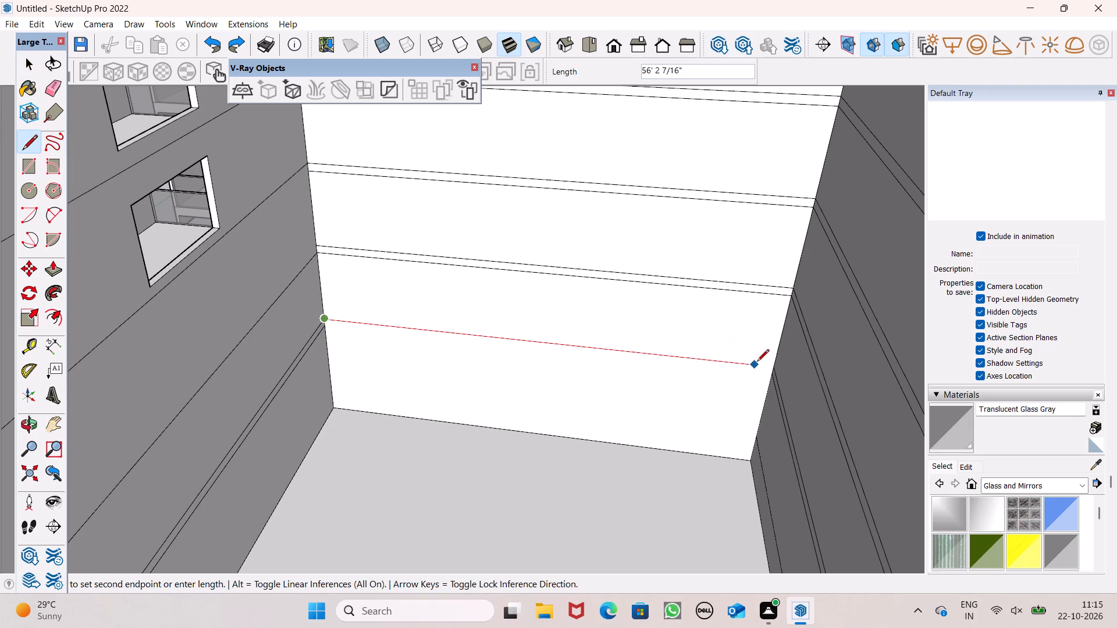
{"action": "left_click_drag", "start_coordinate": [776, 367], "coordinate": [770, 366]}
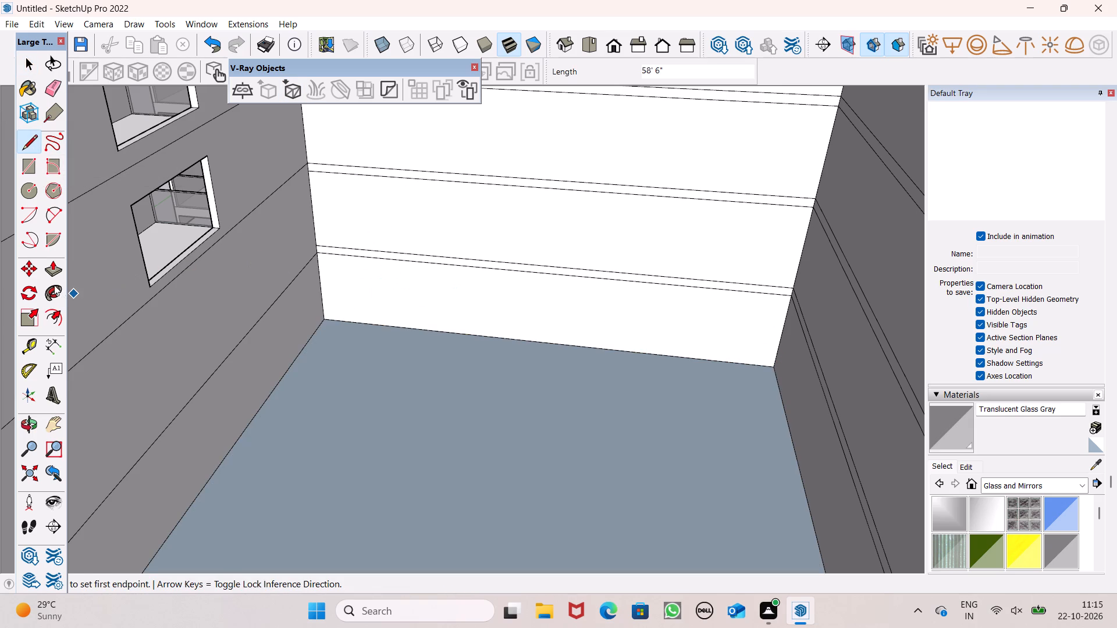
Push the new floor face down 6" to give the slab its thickness.
{"action": "left_click", "coordinate": [52, 270]}
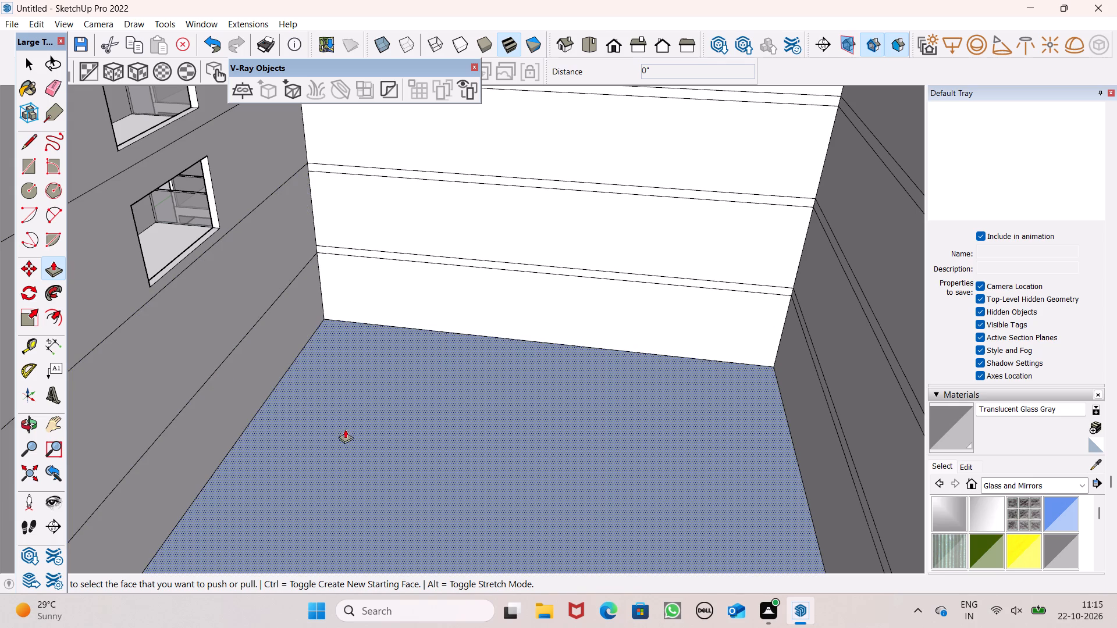
{"action": "left_click_drag", "start_coordinate": [344, 429], "coordinate": [342, 434]}
{"action": "key", "text": "6"}
{"action": "key", "text": "shift+quotedbl"}
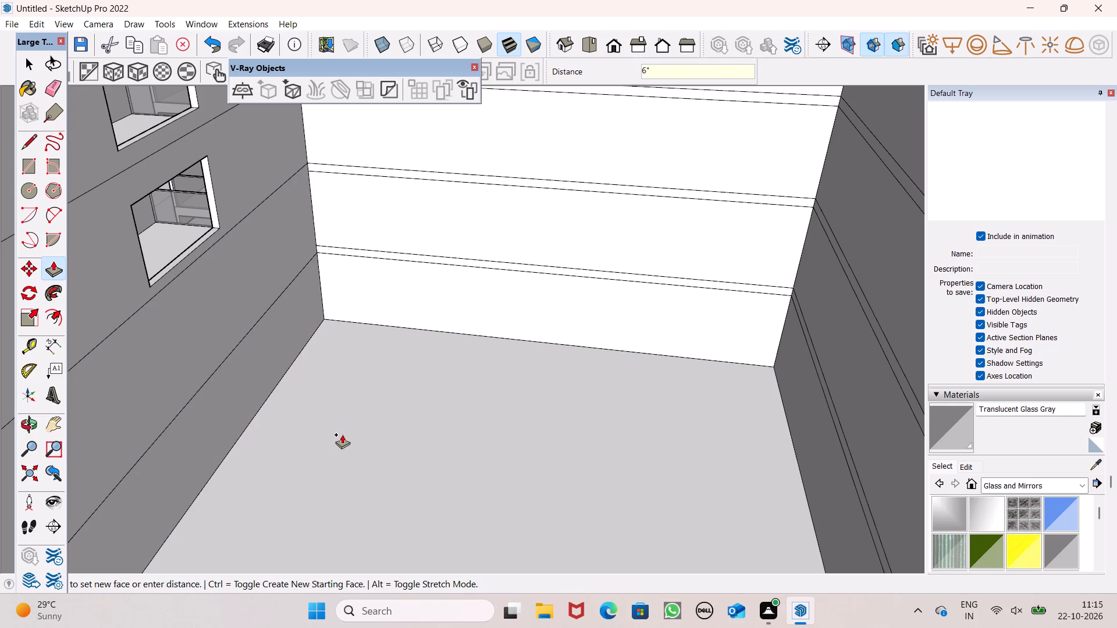
{"action": "left_click_drag", "start_coordinate": [342, 434], "coordinate": [343, 434]}
{"action": "key", "text": "Return"}
{"action": "scroll", "coordinate": [611, 319], "scroll_direction": "down", "scroll_amount": 2}
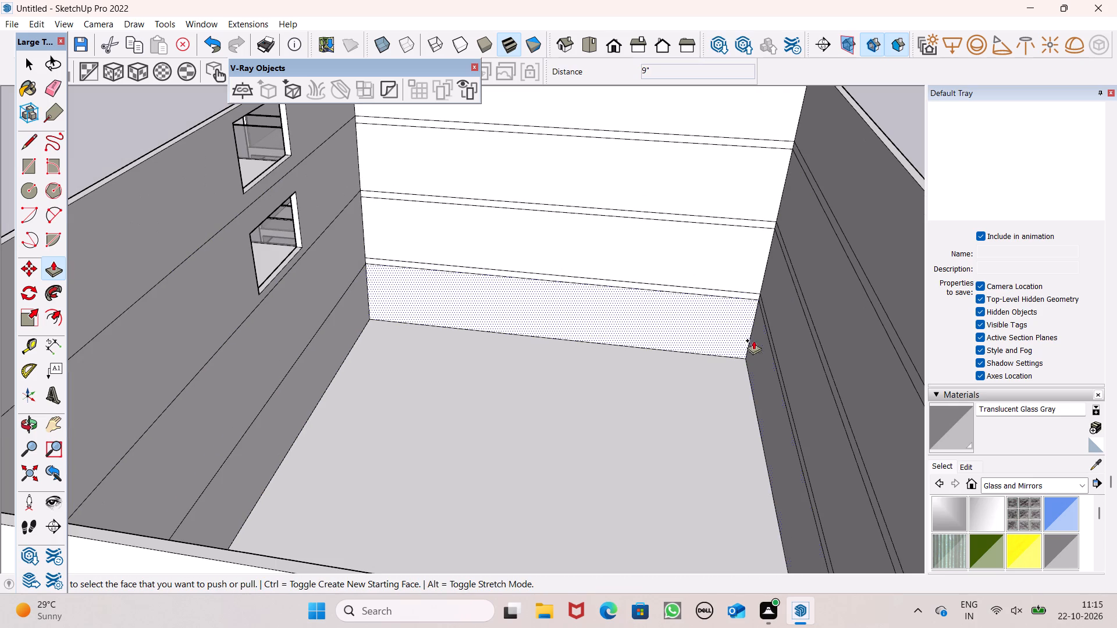
{"action": "key", "text": "space"}
Draw an 86' 5 7/8" line along the balcony wall's inner face, just above its lowest exposed slab line, from one end wall to the other.
{"action": "middle_click_drag", "start_coordinate": [702, 320], "coordinate": [543, 359]}
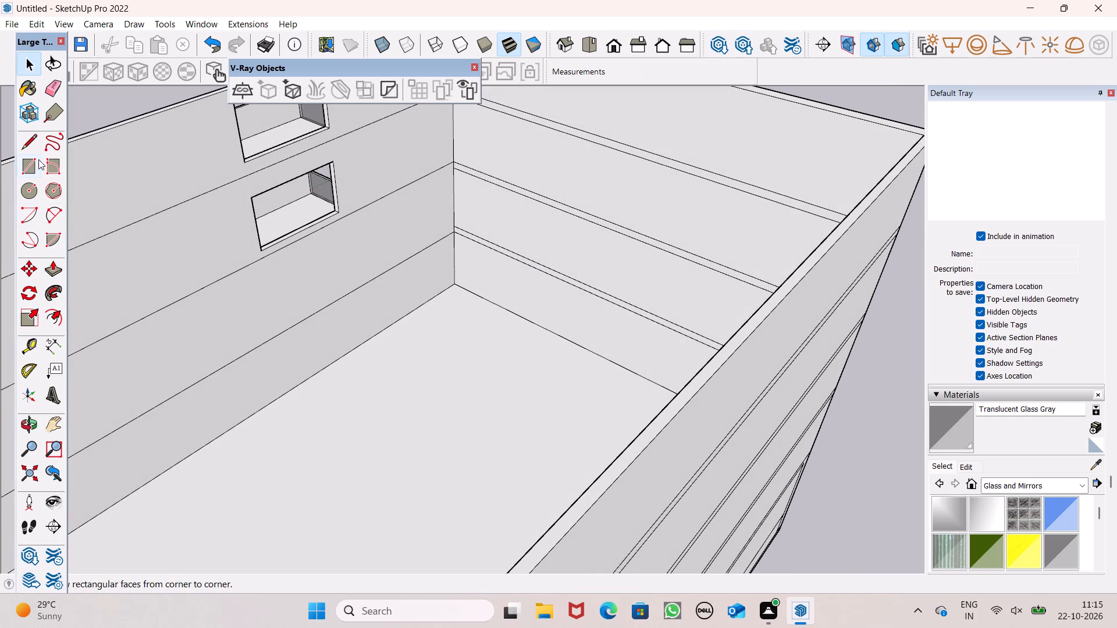
{"action": "left_click_drag", "start_coordinate": [17, 150], "coordinate": [35, 151]}
{"action": "scroll", "coordinate": [660, 238], "scroll_direction": "down", "scroll_amount": 1}
{"action": "middle_click_drag", "start_coordinate": [709, 282], "coordinate": [512, 313]}
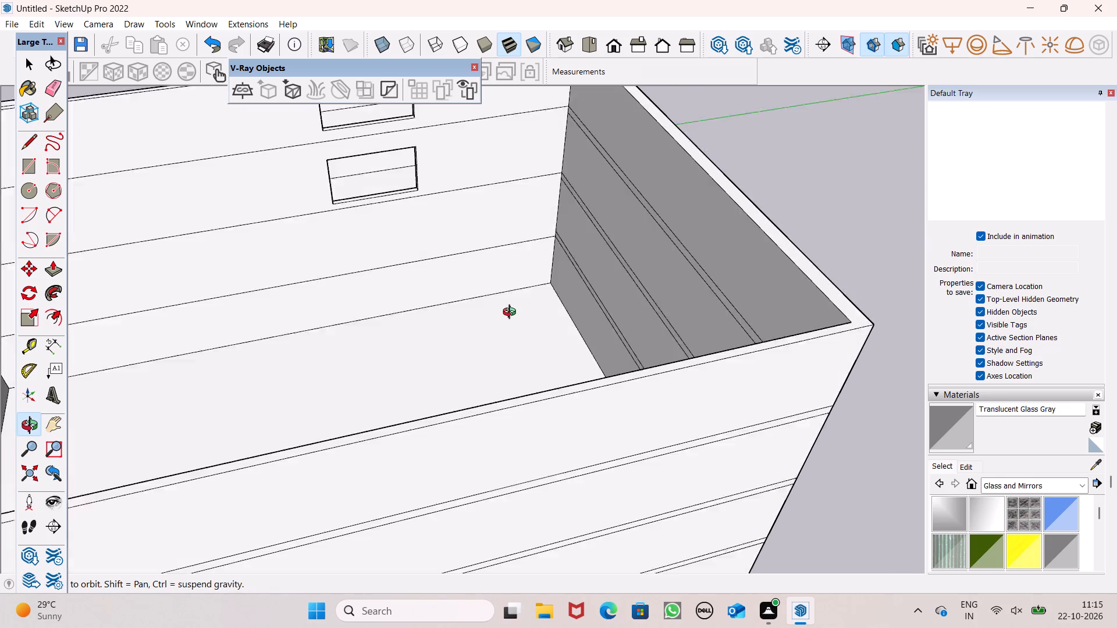
{"action": "middle_click_drag", "start_coordinate": [512, 313], "coordinate": [524, 299]}
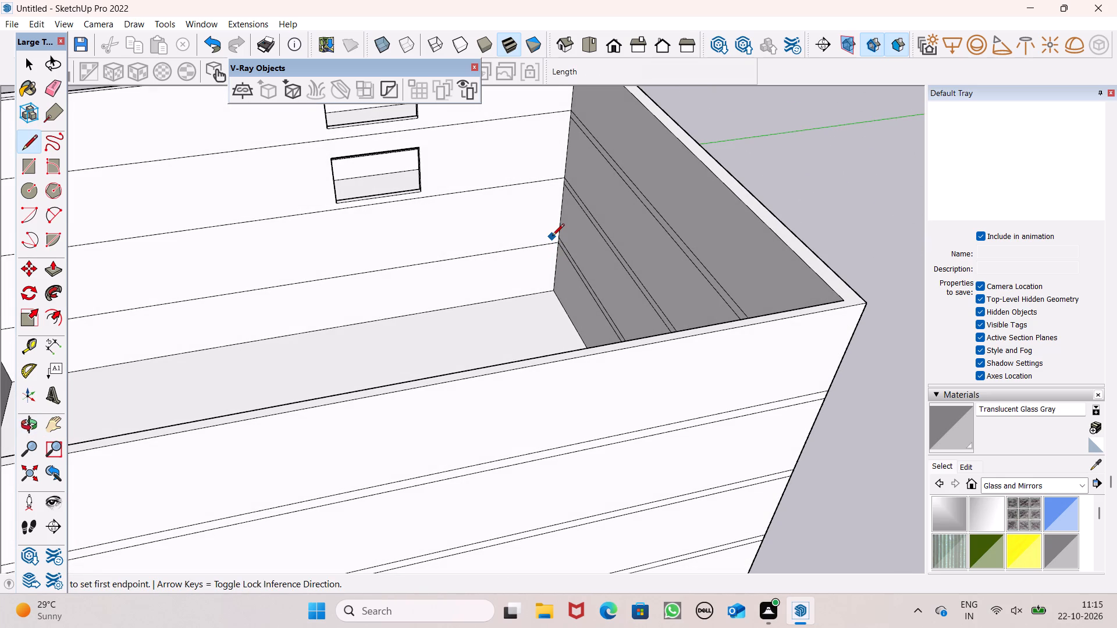
{"action": "scroll", "coordinate": [552, 237], "scroll_direction": "up", "scroll_amount": 3}
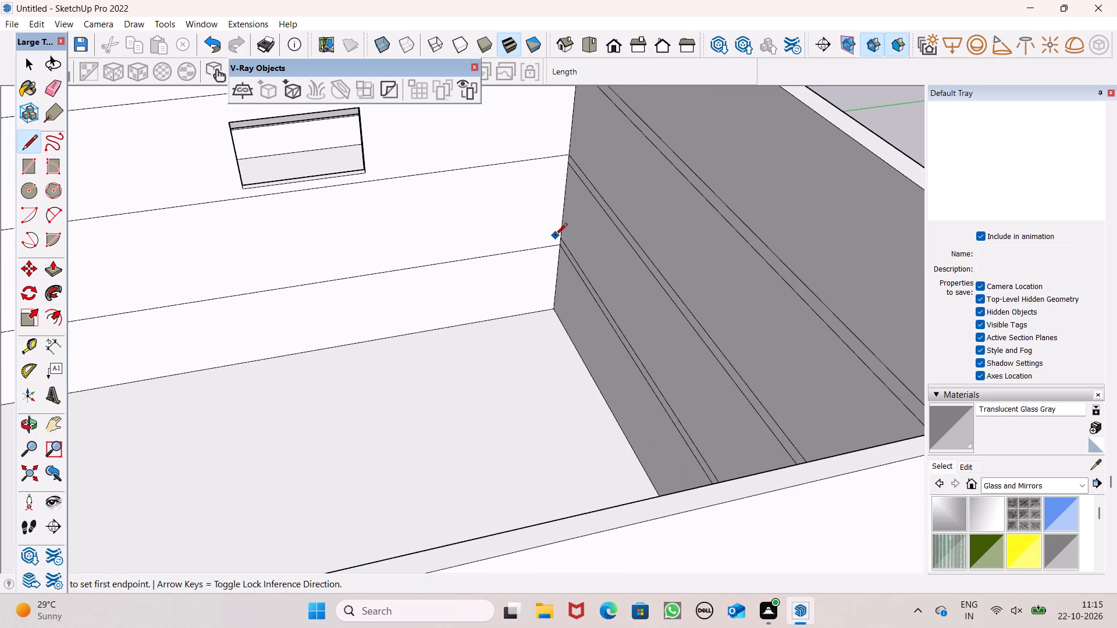
{"action": "scroll", "coordinate": [555, 236], "scroll_direction": "up", "scroll_amount": 1}
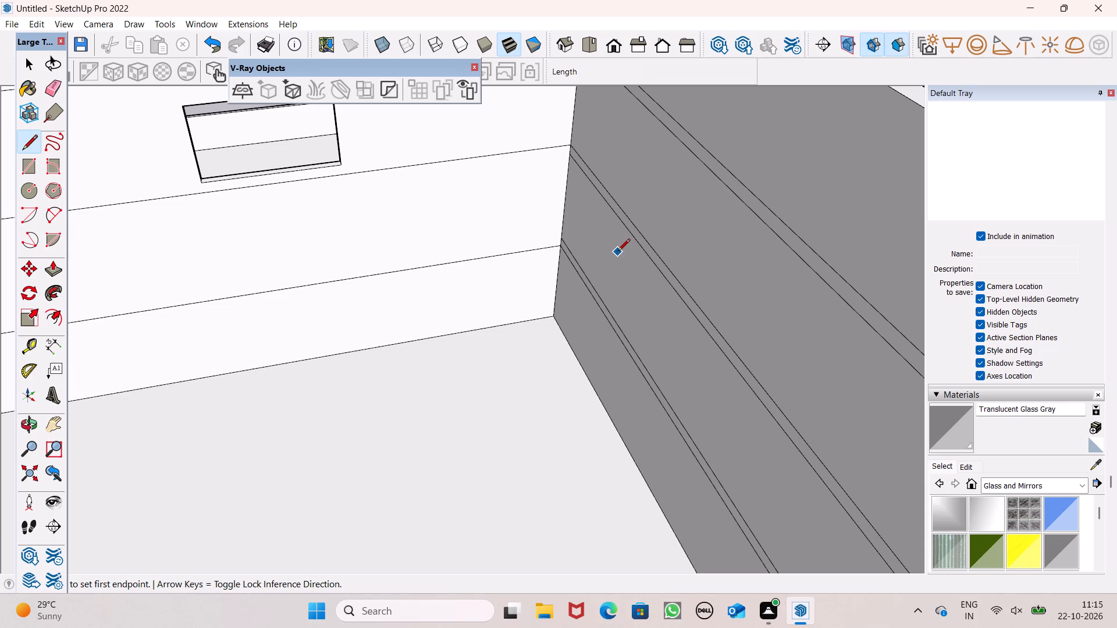
{"action": "left_click", "coordinate": [563, 236]}
{"action": "scroll", "coordinate": [618, 222], "scroll_direction": "down", "scroll_amount": 1}
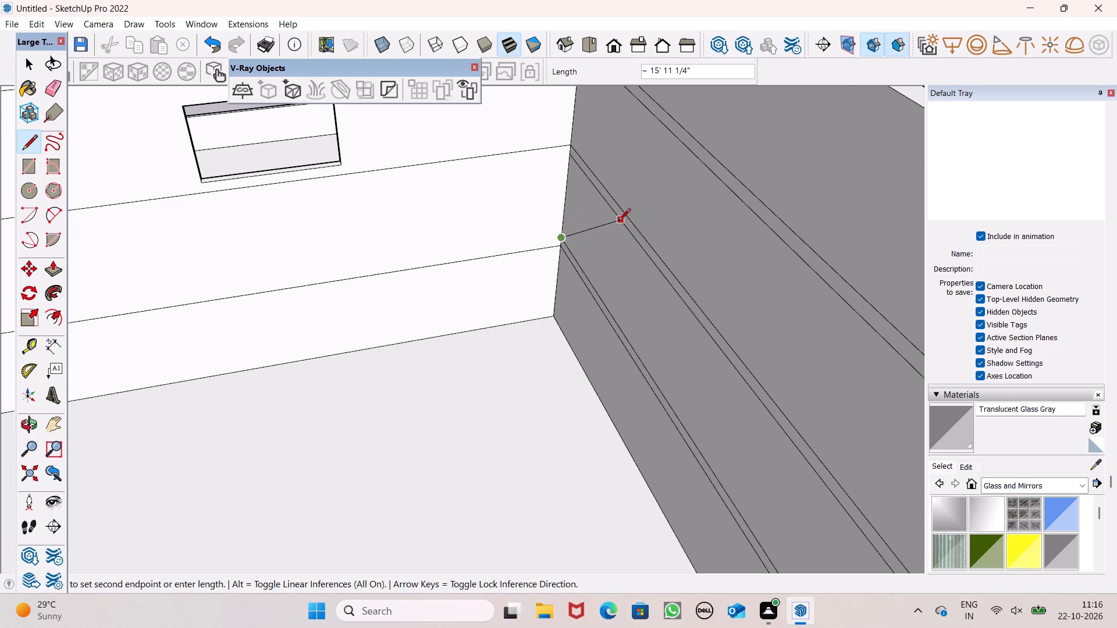
{"action": "scroll", "coordinate": [618, 222], "scroll_direction": "down", "scroll_amount": 4}
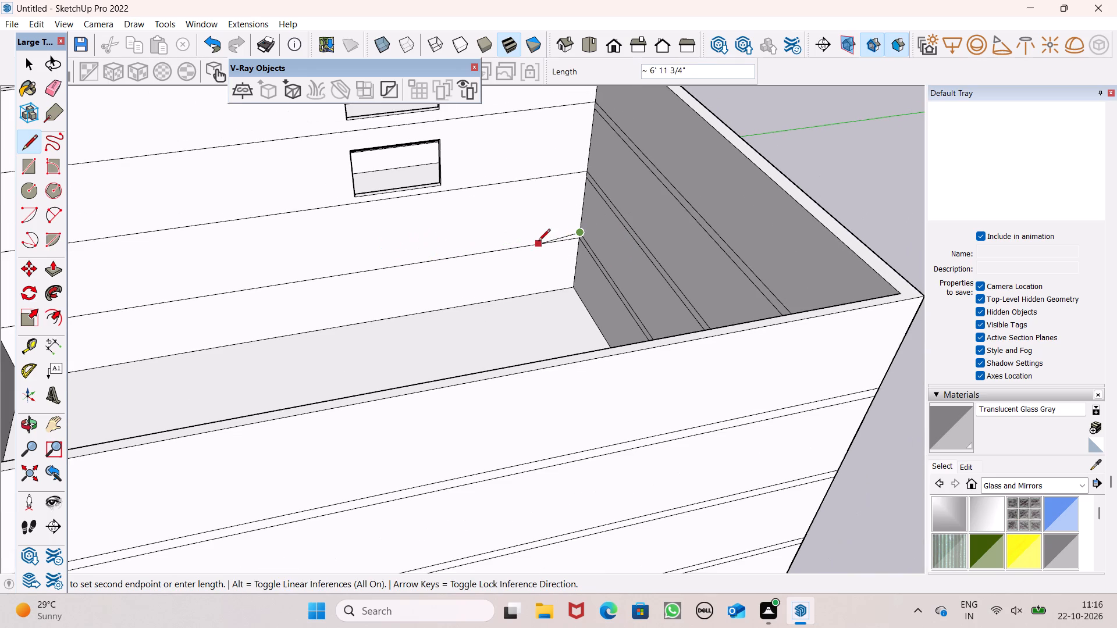
{"action": "scroll", "coordinate": [538, 242], "scroll_direction": "down", "scroll_amount": 2}
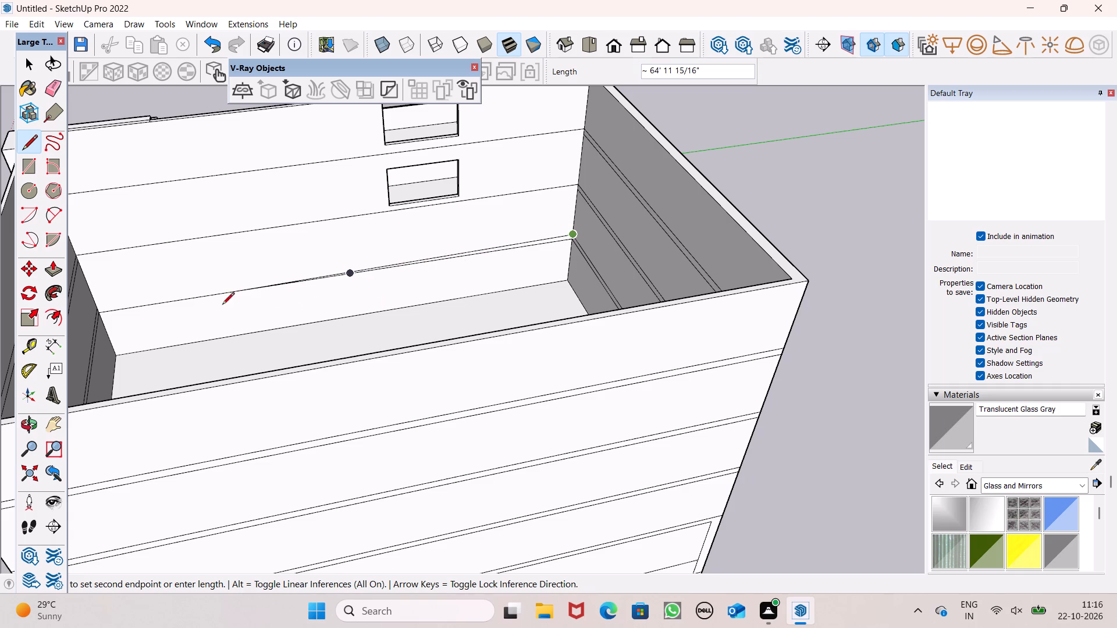
{"action": "left_click", "coordinate": [101, 307]}
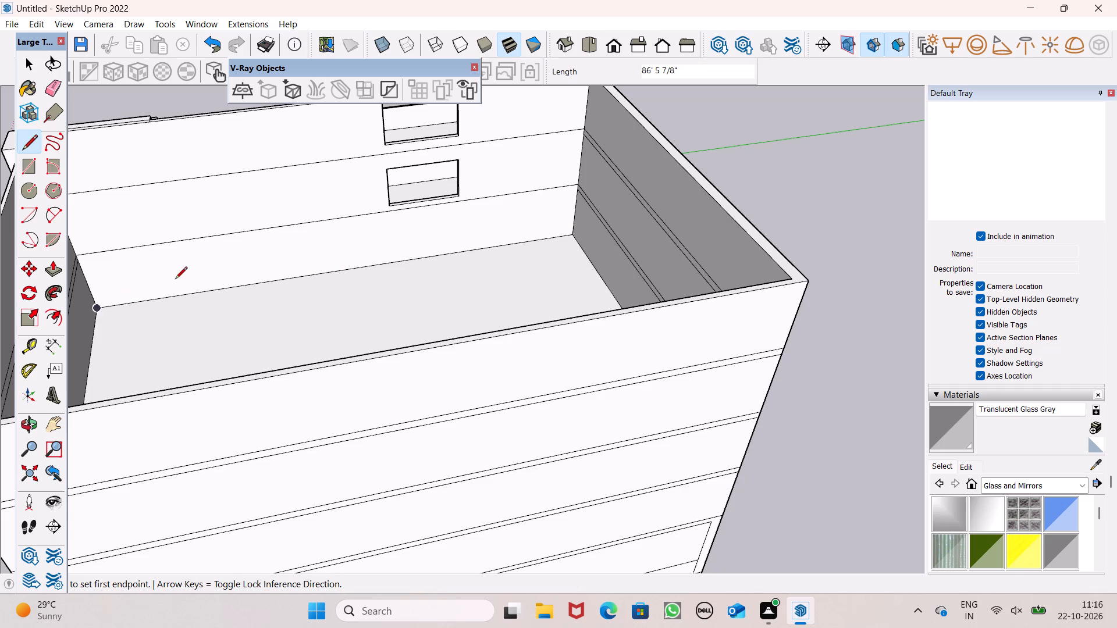
Push the newly closed floor face down 6" to form this level's slab.
{"action": "middle_click_drag", "start_coordinate": [551, 255], "coordinate": [551, 274]}
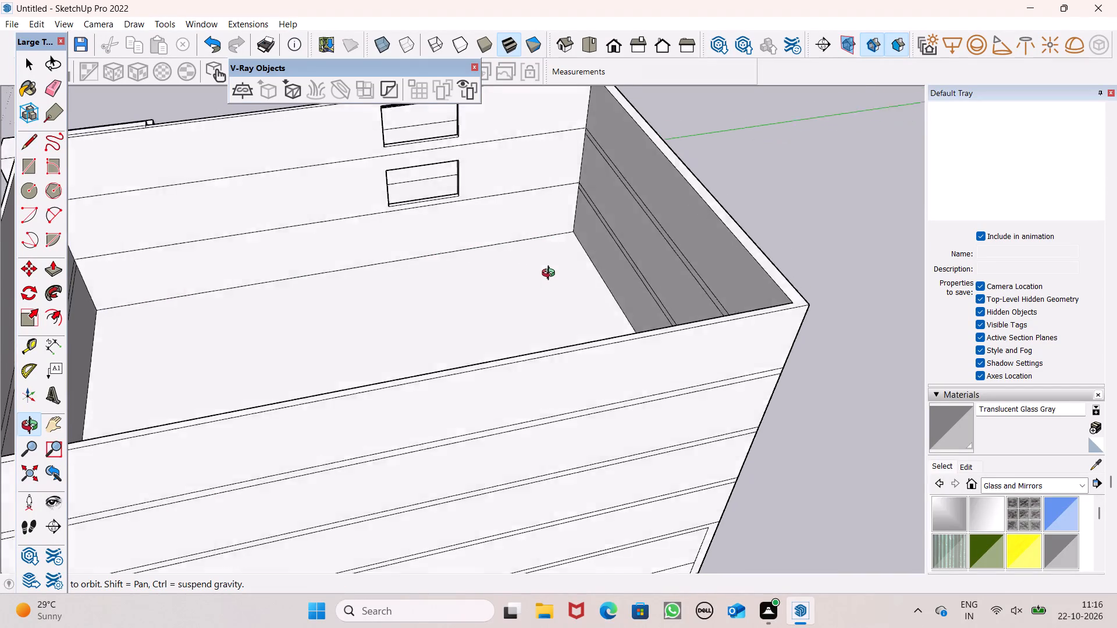
{"action": "middle_click_drag", "start_coordinate": [551, 274], "coordinate": [596, 287]}
{"action": "key", "text": "space"}
{"action": "left_click", "coordinate": [58, 266]}
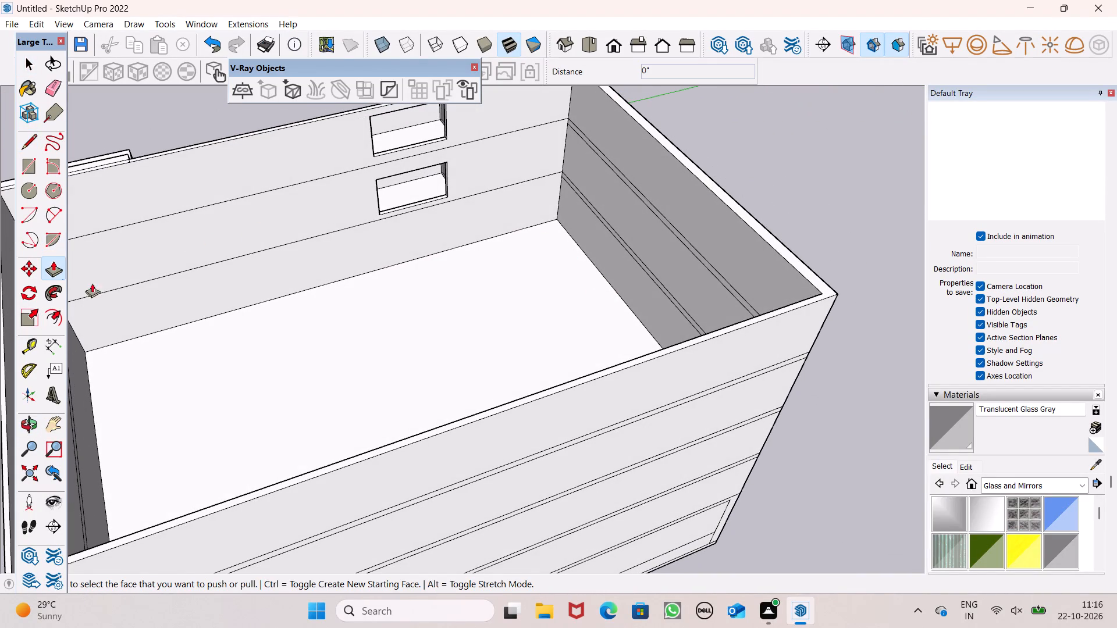
{"action": "left_click_drag", "start_coordinate": [251, 370], "coordinate": [252, 377]}
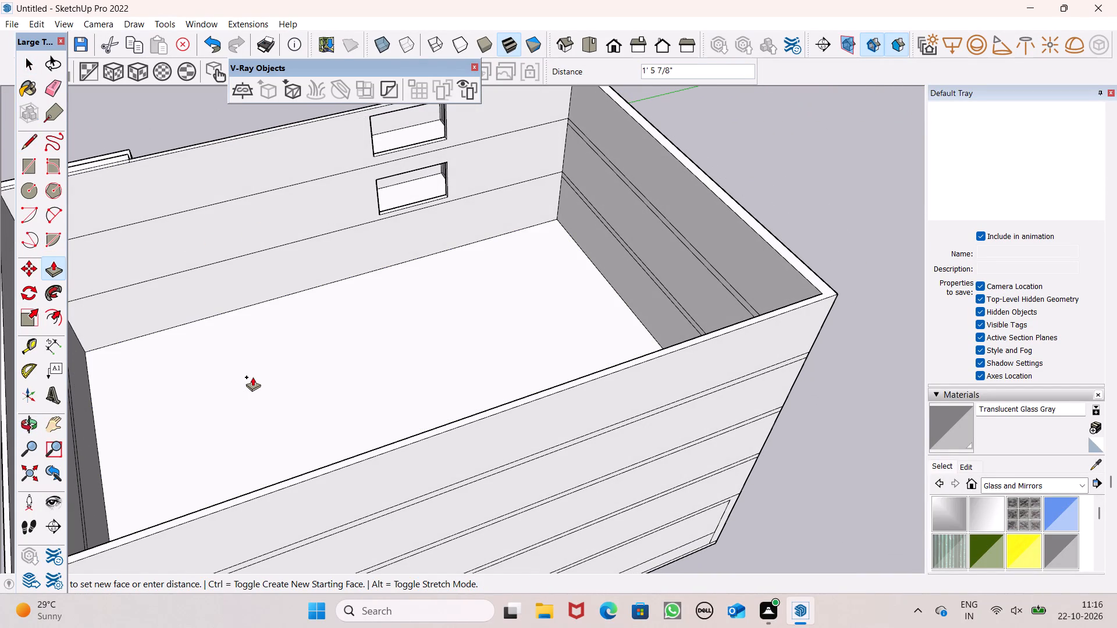
{"action": "key", "text": "6"}
{"action": "left_click_drag", "start_coordinate": [252, 377], "coordinate": [254, 377]}
{"action": "key", "text": "shift+quotedbl"}
{"action": "key", "text": "Return"}
{"action": "key", "text": "space"}
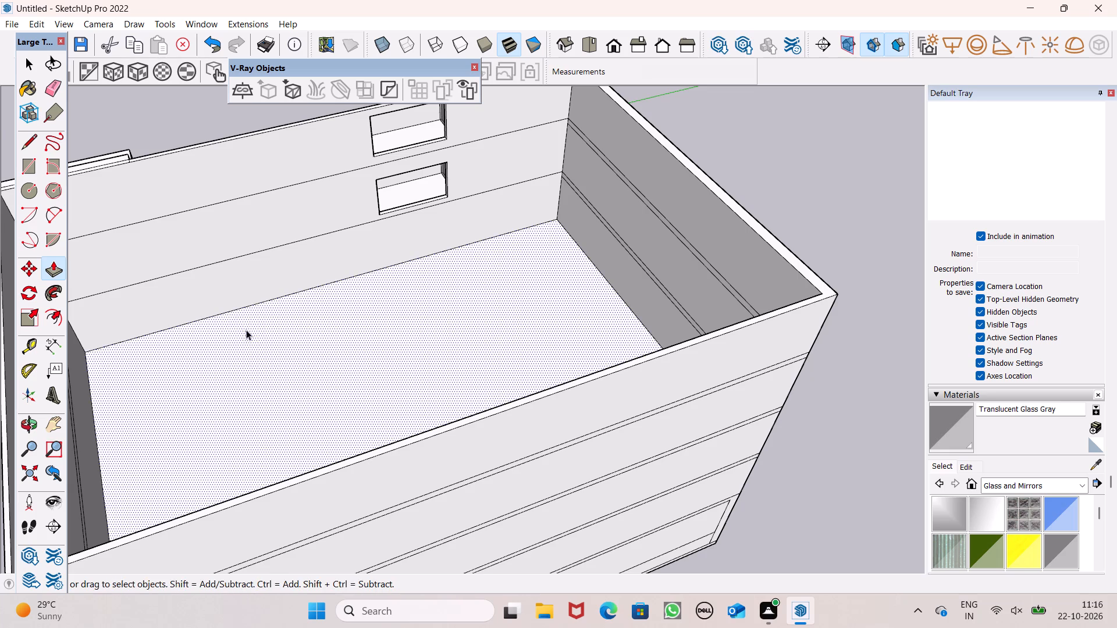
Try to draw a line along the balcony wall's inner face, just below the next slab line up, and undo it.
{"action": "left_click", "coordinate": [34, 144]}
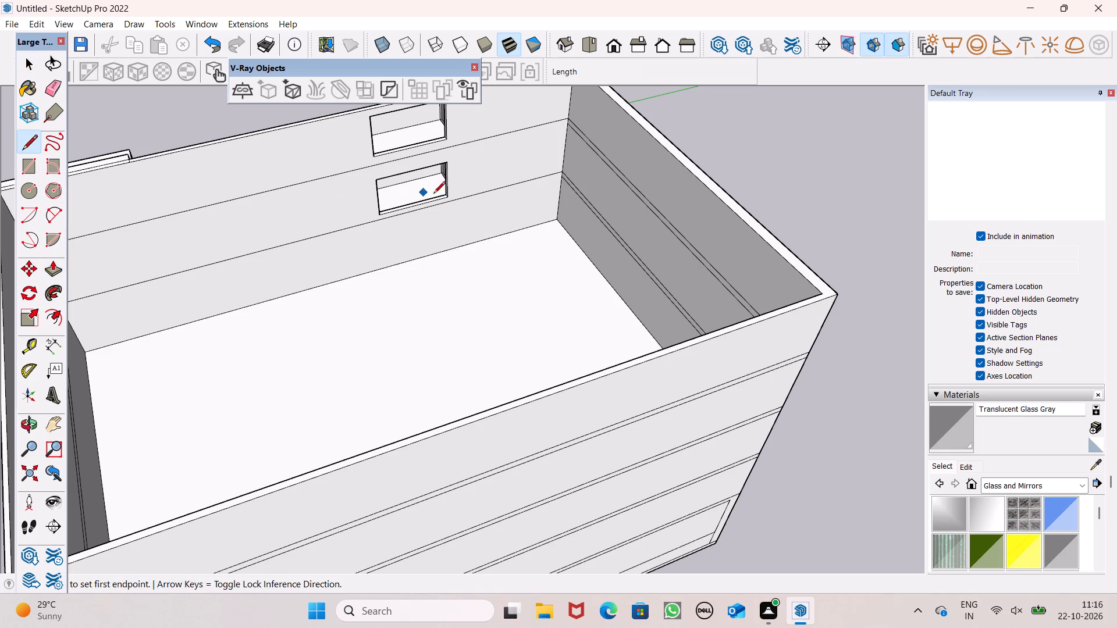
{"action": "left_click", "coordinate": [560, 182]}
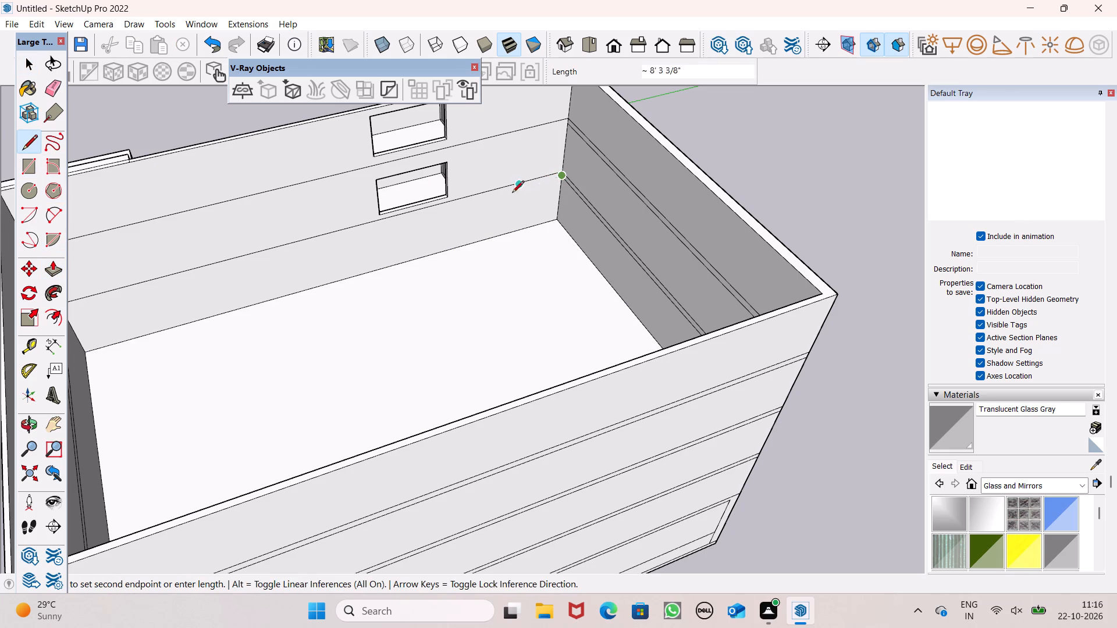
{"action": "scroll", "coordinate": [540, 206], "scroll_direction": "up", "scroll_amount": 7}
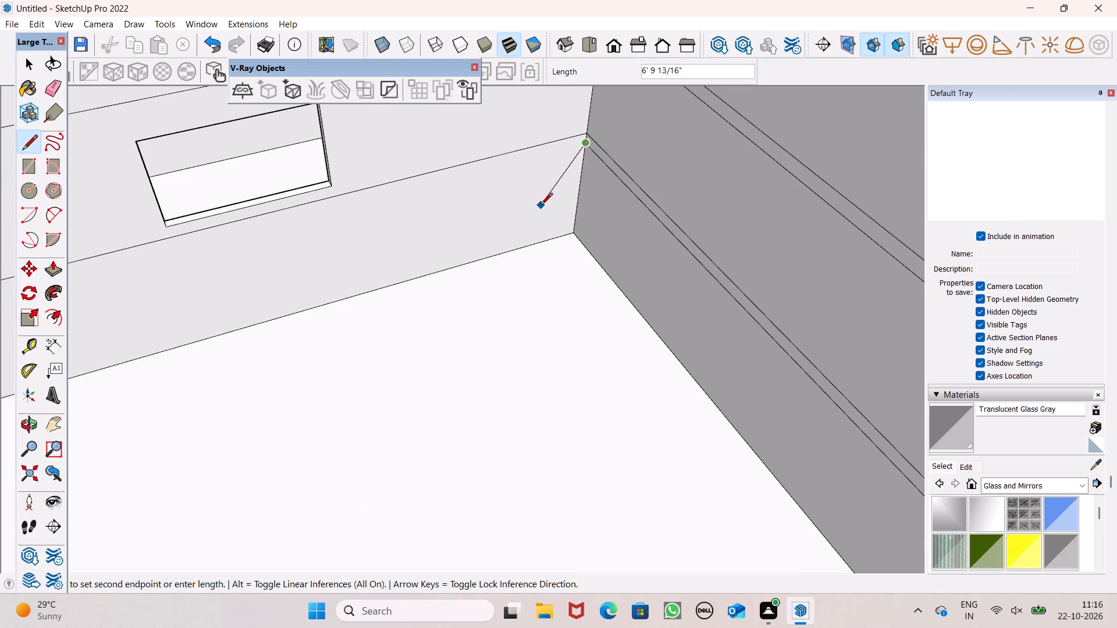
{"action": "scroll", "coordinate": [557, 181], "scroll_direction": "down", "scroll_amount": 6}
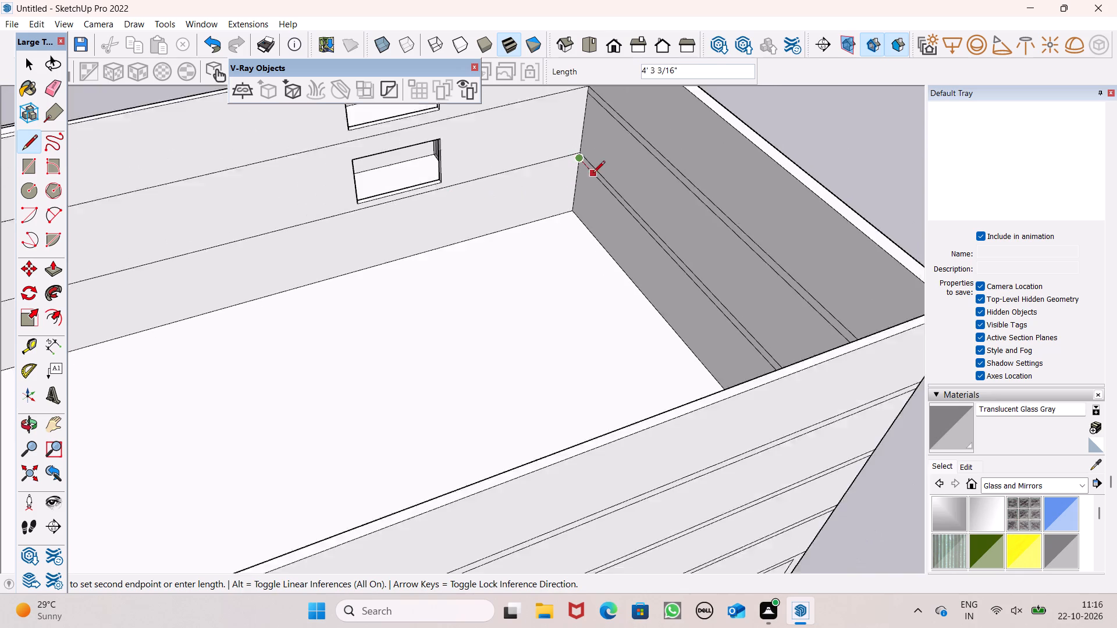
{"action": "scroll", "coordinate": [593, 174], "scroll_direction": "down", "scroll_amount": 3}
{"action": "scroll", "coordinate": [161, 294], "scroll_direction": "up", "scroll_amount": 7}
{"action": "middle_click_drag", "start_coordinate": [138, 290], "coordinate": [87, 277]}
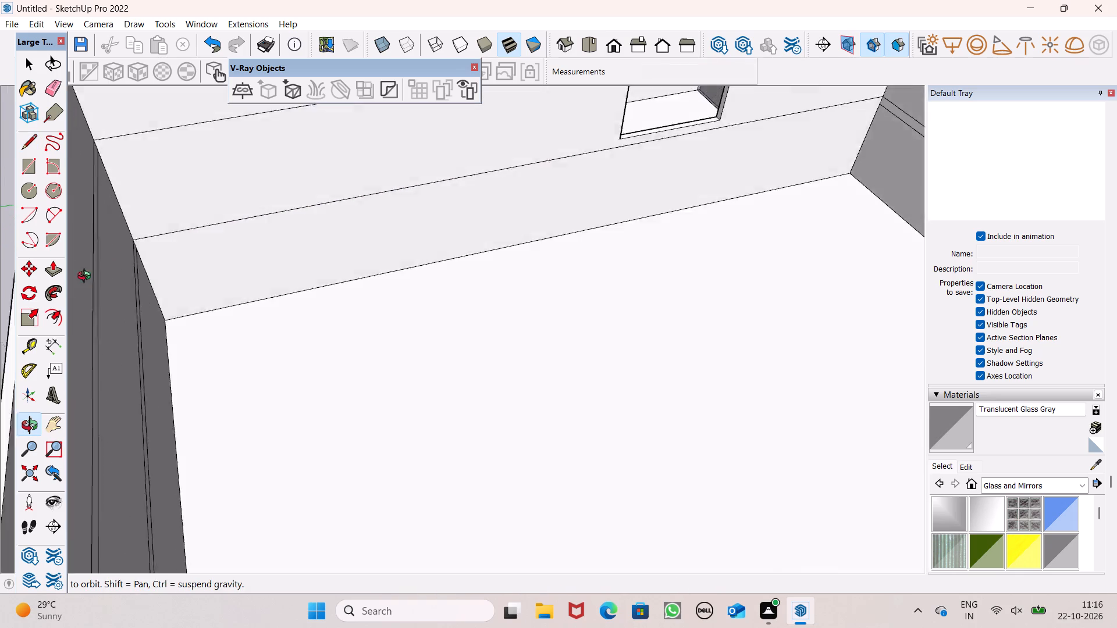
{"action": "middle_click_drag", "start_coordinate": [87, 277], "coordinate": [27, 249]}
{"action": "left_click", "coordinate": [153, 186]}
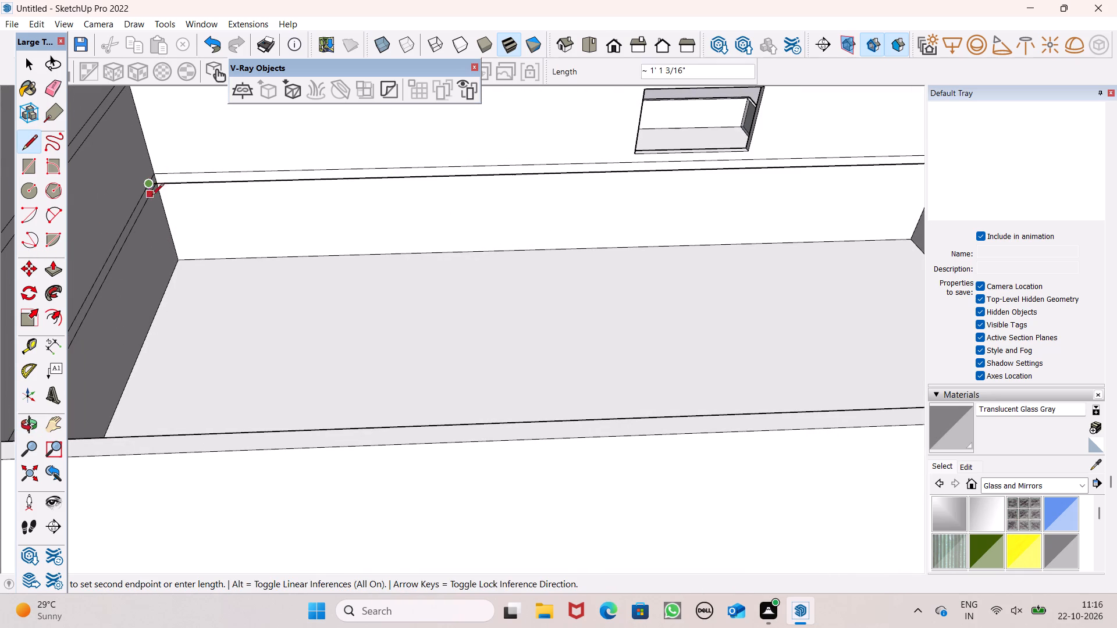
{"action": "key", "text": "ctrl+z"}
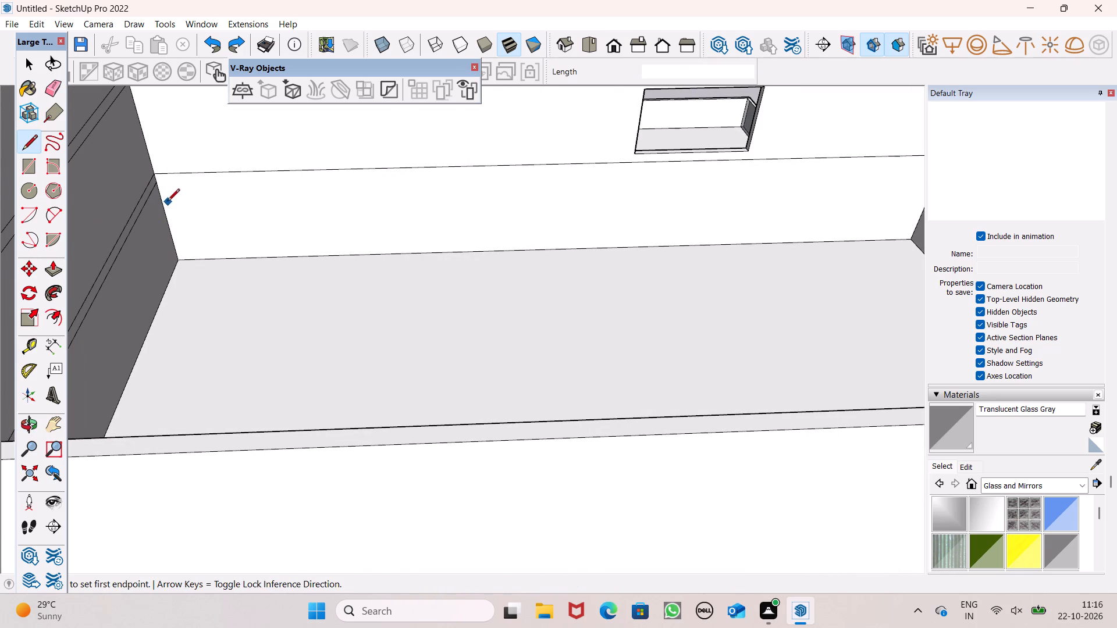
Draw an 86' 5 7/8" line between the balcony wall's inner corners, joining the lower lines of the end walls' lowest exposed slab pairs.
{"action": "left_click", "coordinate": [160, 181]}
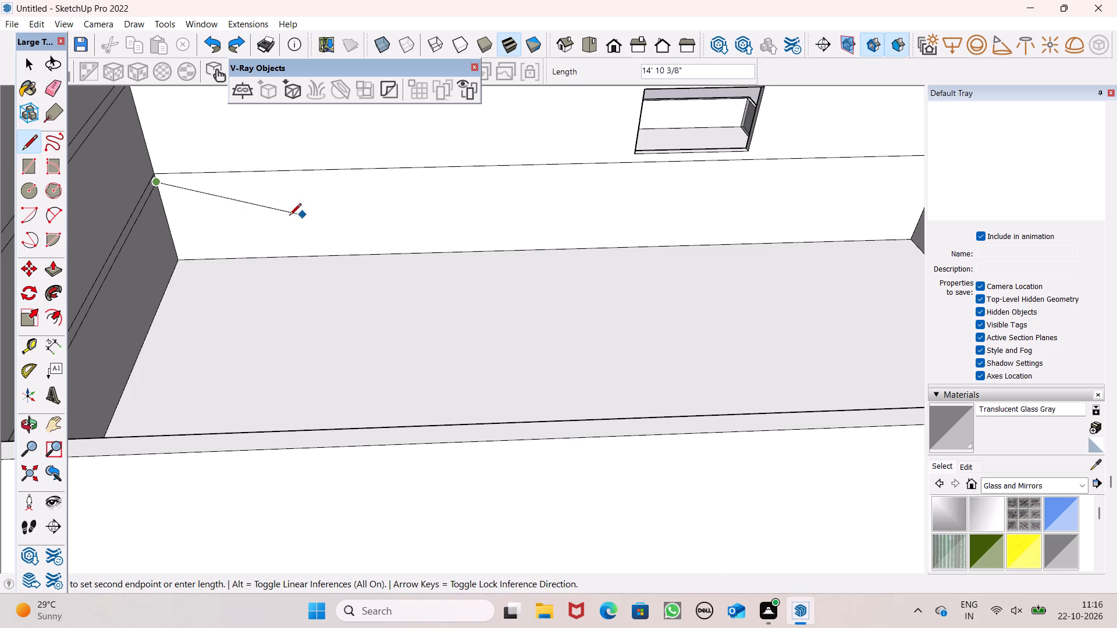
{"action": "scroll", "coordinate": [285, 218], "scroll_direction": "down", "scroll_amount": 2}
{"action": "scroll", "coordinate": [767, 205], "scroll_direction": "up", "scroll_amount": 7}
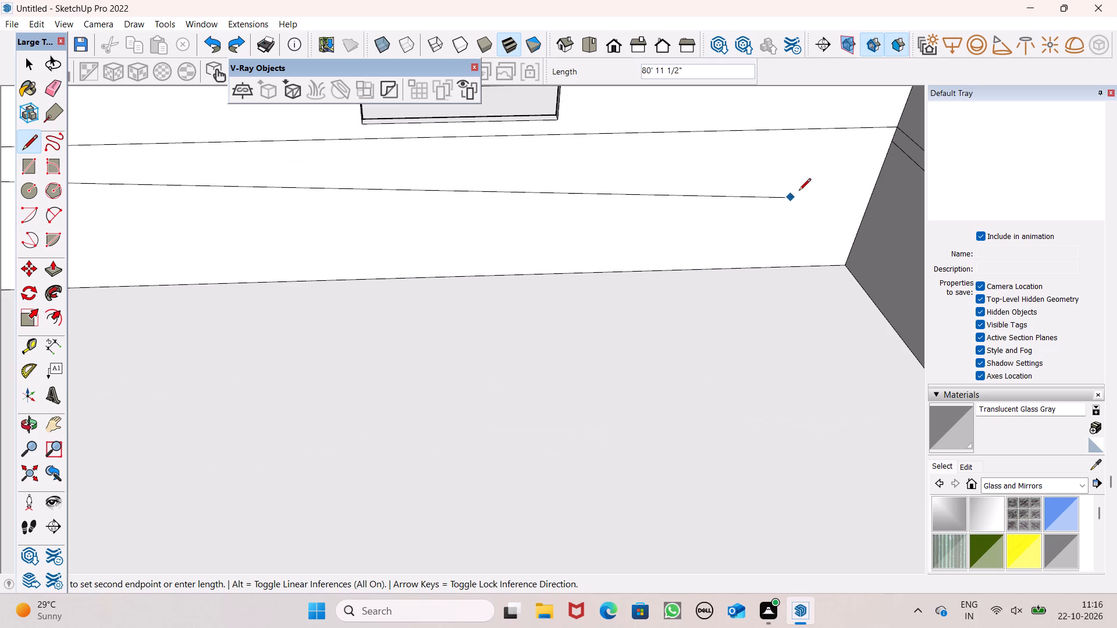
{"action": "left_click", "coordinate": [894, 140]}
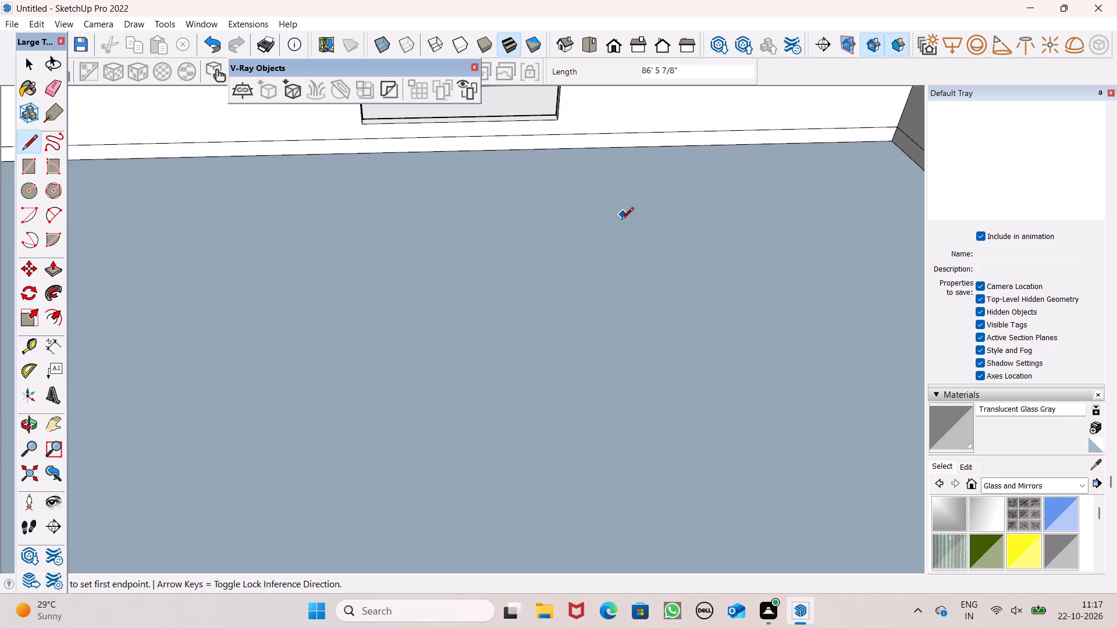
{"action": "key", "text": "space"}
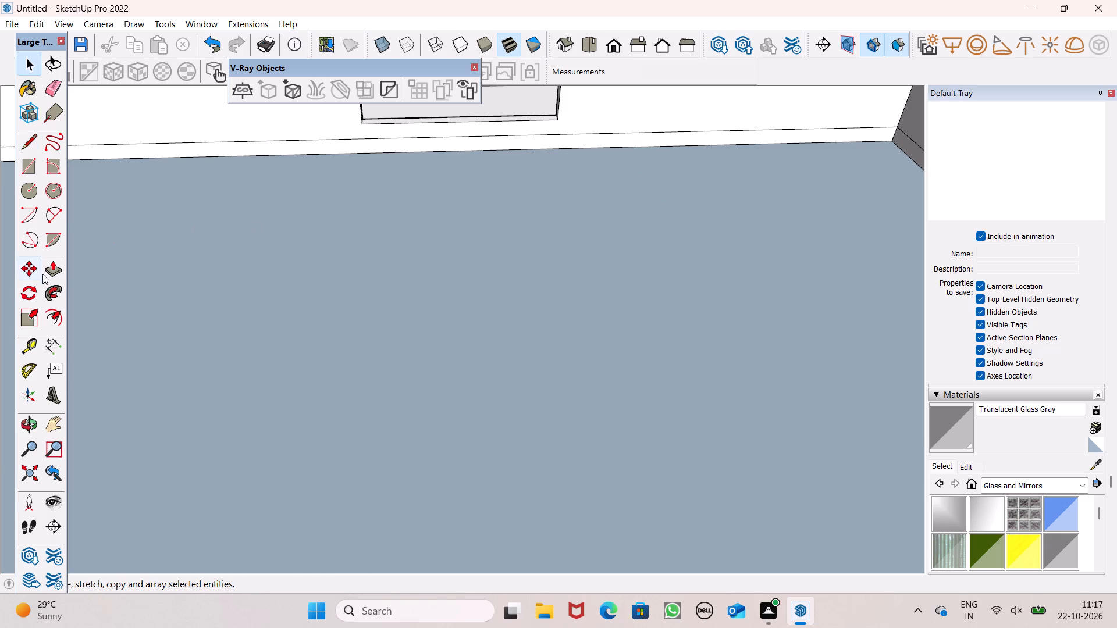
Pull the newly closed floor face up 8 3/8" between the end walls to form this level's slab.
{"action": "left_click", "coordinate": [48, 270]}
{"action": "left_click_drag", "start_coordinate": [400, 312], "coordinate": [400, 304]}
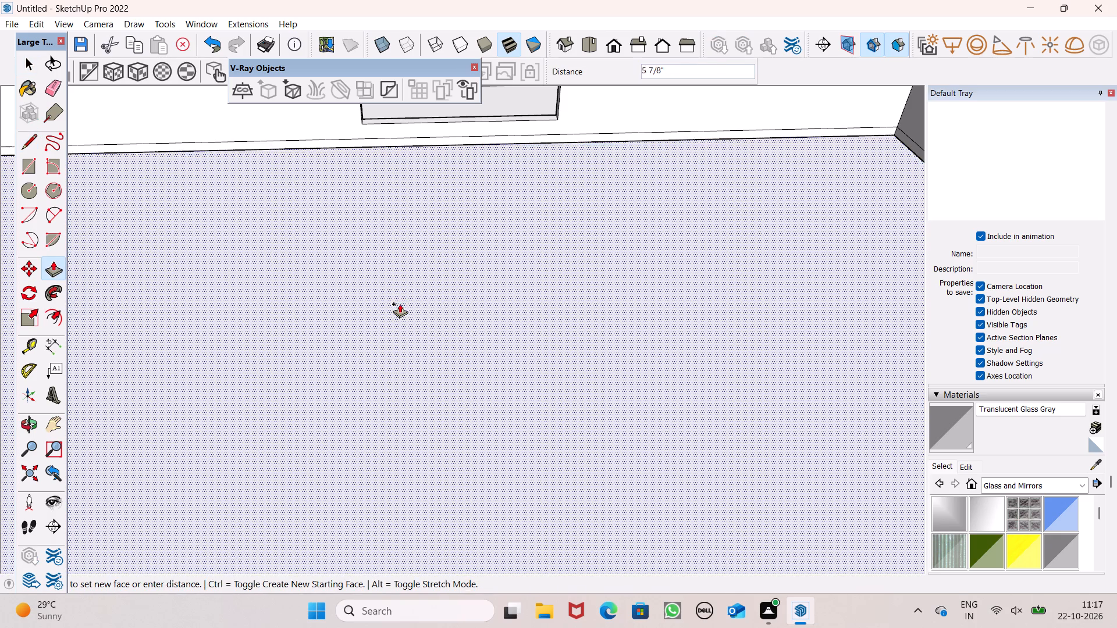
{"action": "left_click_drag", "start_coordinate": [400, 304], "coordinate": [400, 301]}
{"action": "scroll", "coordinate": [376, 342], "scroll_direction": "down", "scroll_amount": 12}
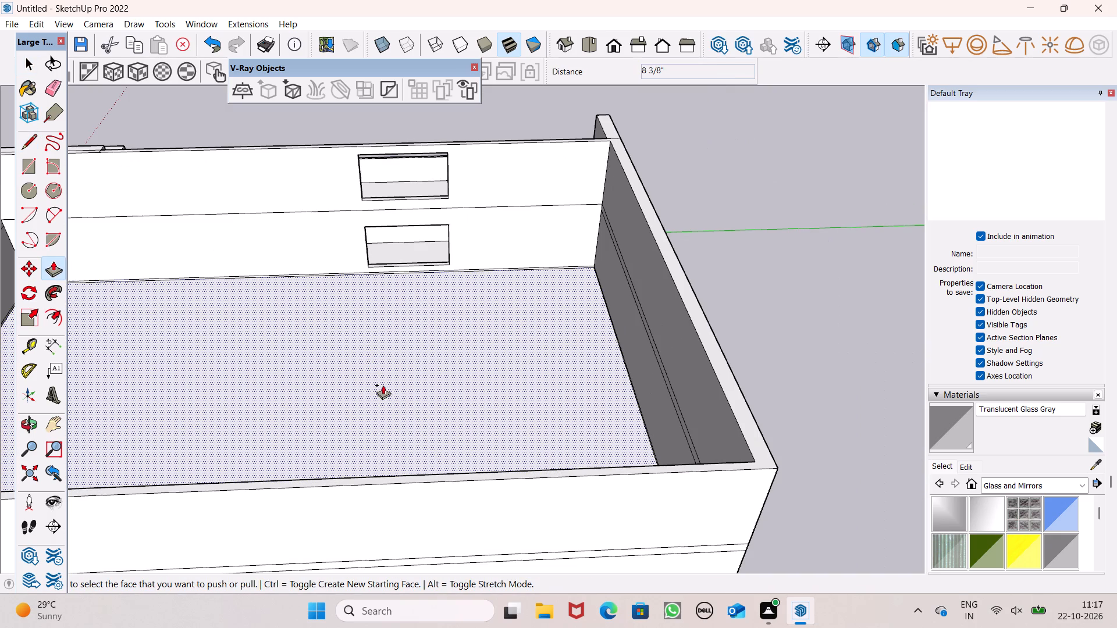
{"action": "key", "text": "space"}
{"action": "middle_click_drag", "start_coordinate": [478, 329], "coordinate": [671, 262]}
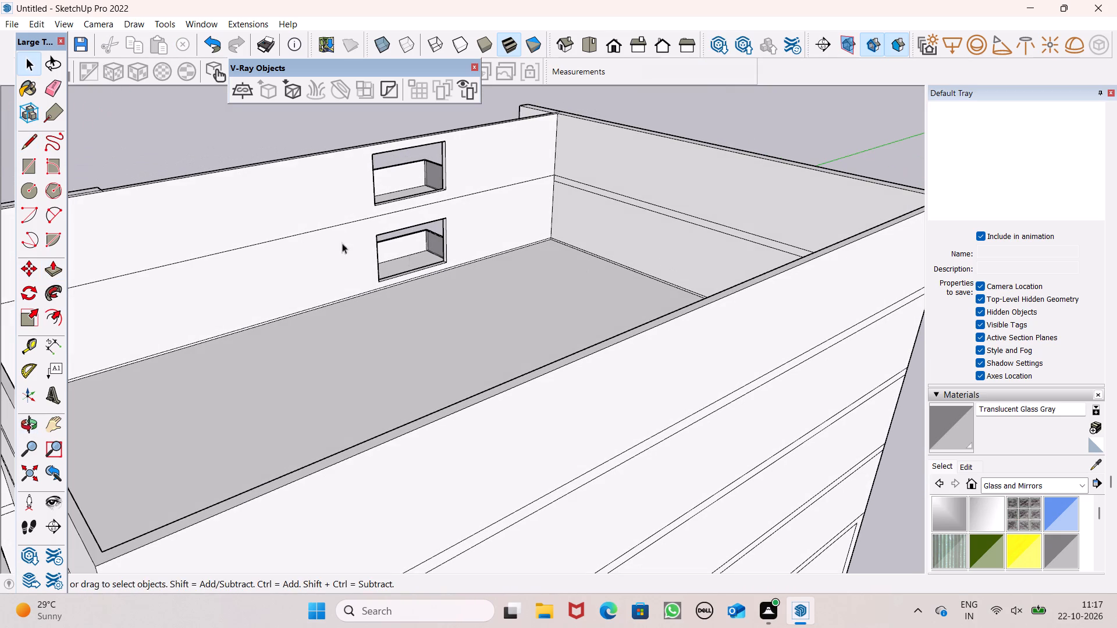
Draw an 86' 5 7/8" line along the balcony wall's inner face, joining the lower lines of the end walls' next exposed slab pairs.
{"action": "left_click", "coordinate": [26, 148]}
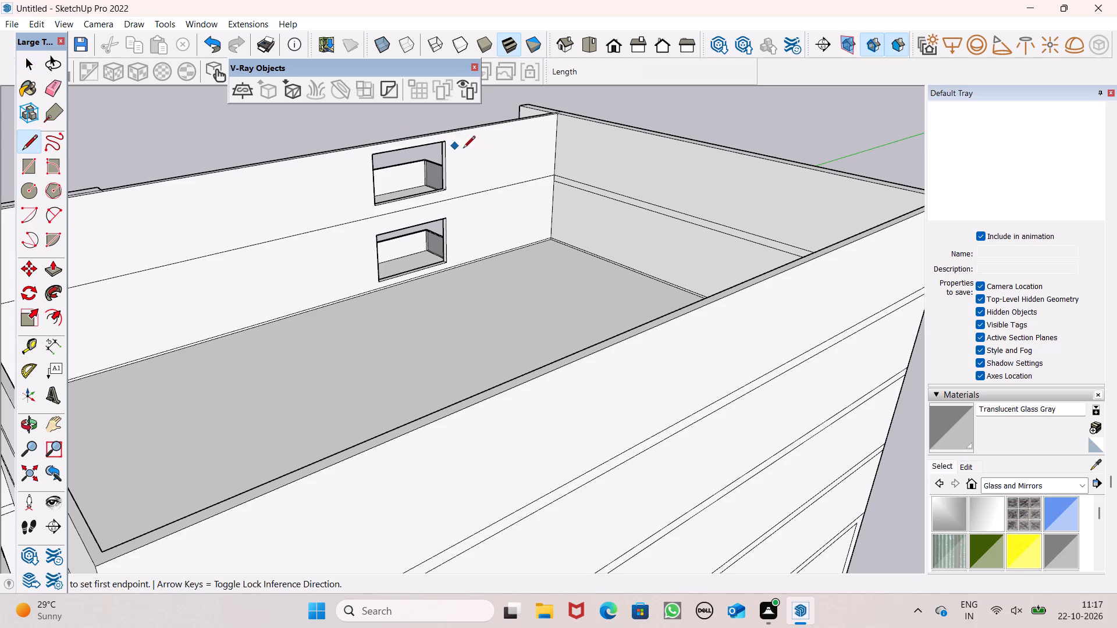
{"action": "left_click", "coordinate": [556, 181]}
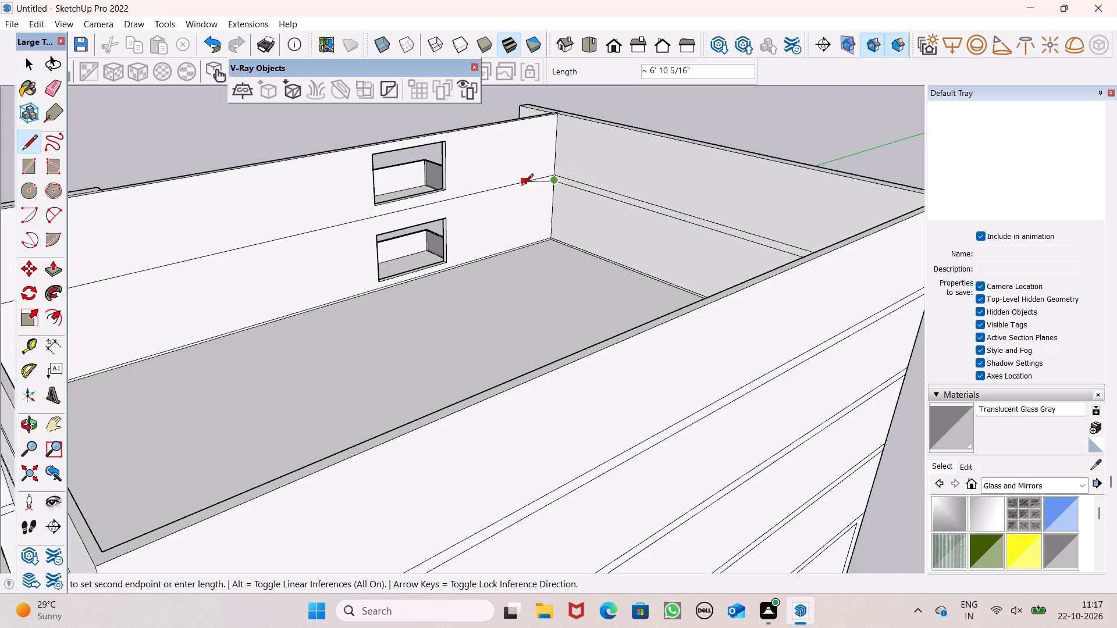
{"action": "scroll", "coordinate": [570, 169], "scroll_direction": "down", "scroll_amount": 4}
{"action": "middle_click_drag", "start_coordinate": [380, 238], "coordinate": [160, 258]}
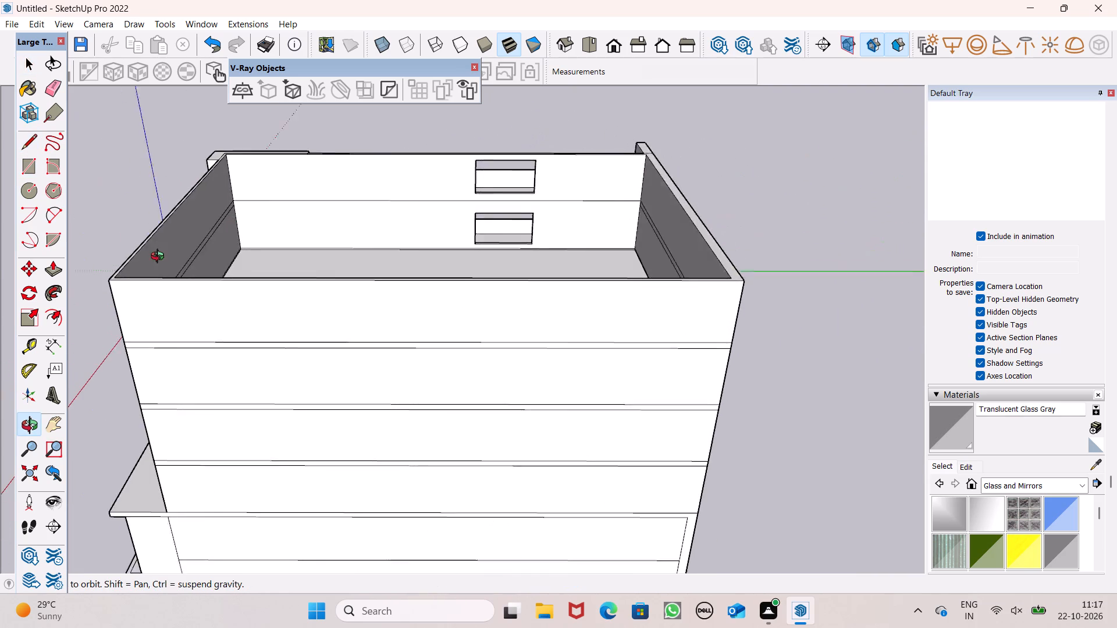
{"action": "middle_click_drag", "start_coordinate": [160, 258], "coordinate": [159, 258]}
{"action": "scroll", "coordinate": [230, 223], "scroll_direction": "up", "scroll_amount": 5}
{"action": "left_click", "coordinate": [238, 191]}
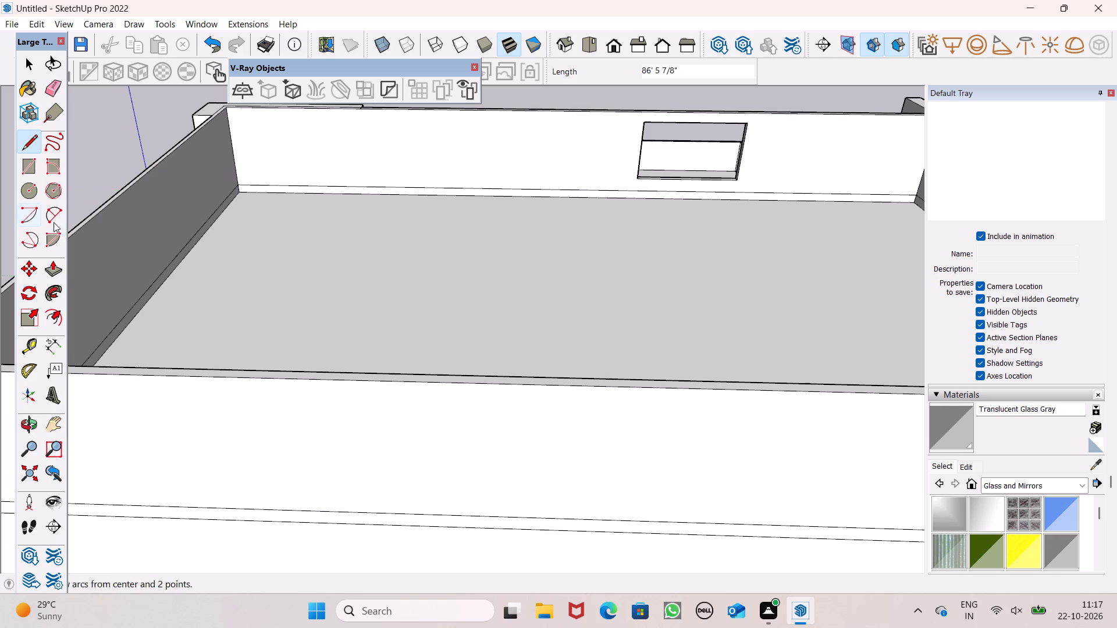
Pull the newly closed top-level floor face up to the upper slab line on the balcony wall.
{"action": "left_click", "coordinate": [54, 273]}
{"action": "left_click_drag", "start_coordinate": [315, 260], "coordinate": [312, 252], "text": "ctrl"}
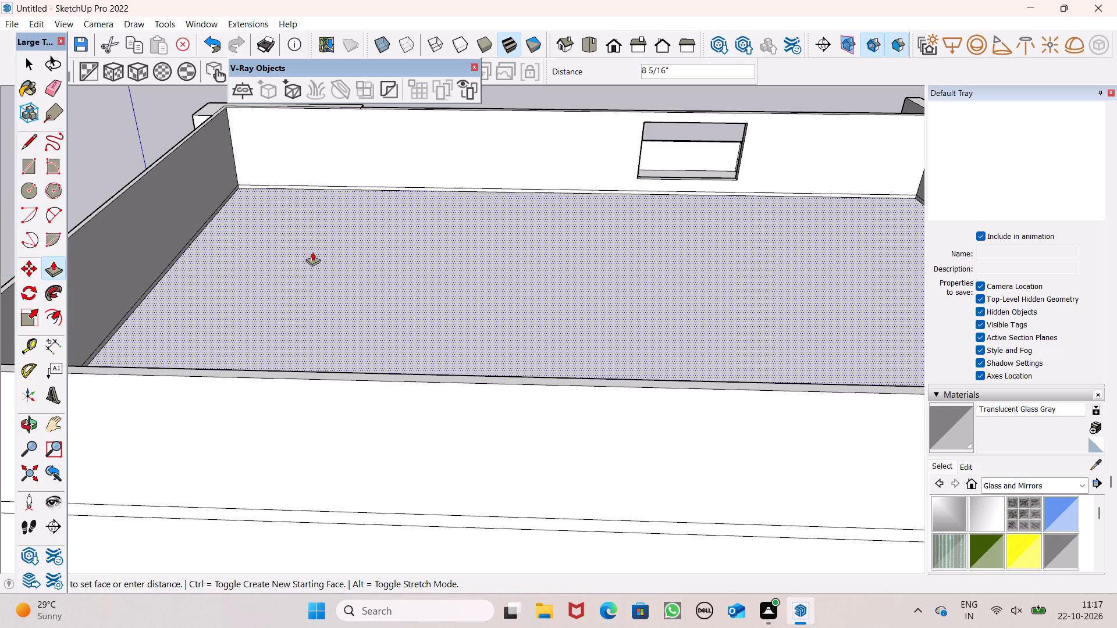
{"action": "left_click_drag", "start_coordinate": [312, 252], "coordinate": [311, 250], "text": "ctrl"}
{"action": "key", "text": "space"}
{"action": "scroll", "coordinate": [293, 244], "scroll_direction": "down", "scroll_amount": 3}
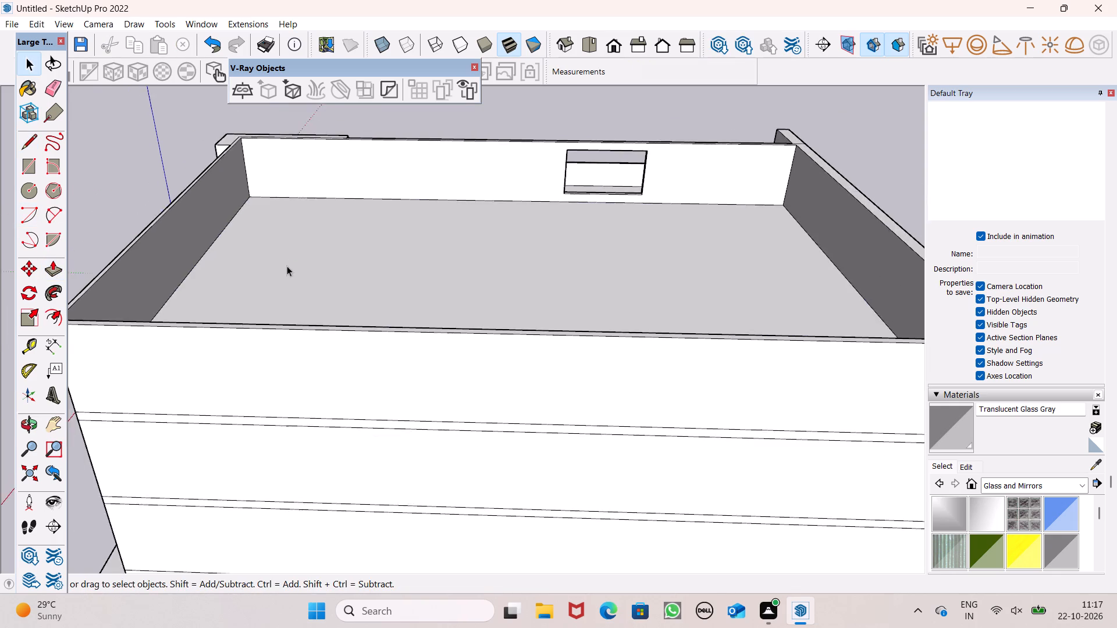
Push the two lower window faces behind the second column of balconies 9" into the facade wall.
{"action": "middle_click_drag", "start_coordinate": [291, 267], "coordinate": [749, 285]}
{"action": "middle_click_drag", "start_coordinate": [421, 312], "coordinate": [819, 276]}
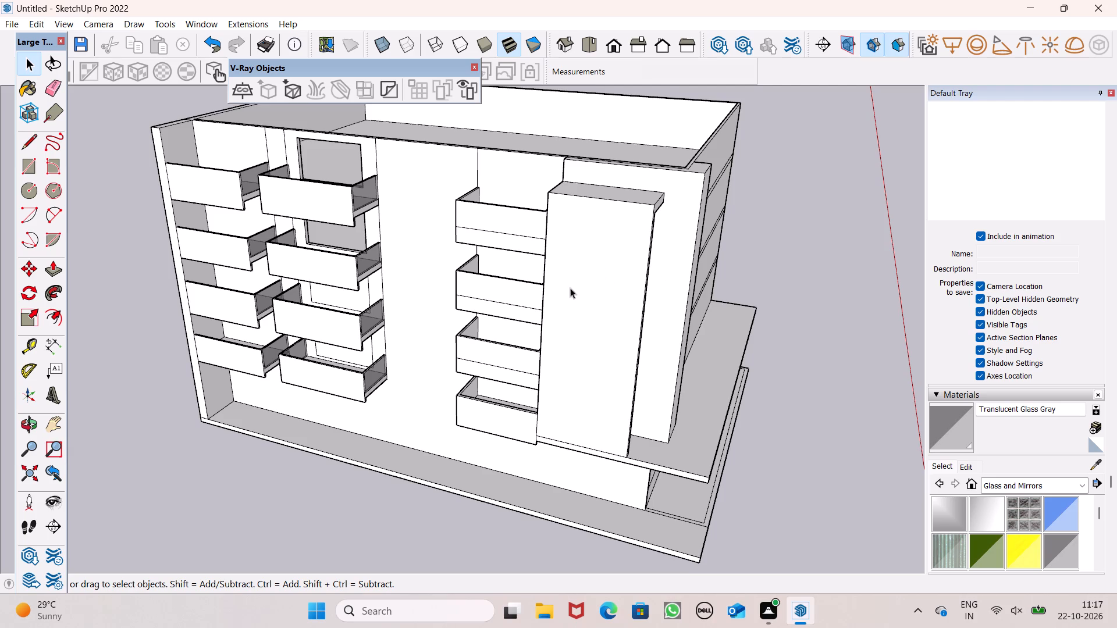
{"action": "middle_click_drag", "start_coordinate": [540, 325], "coordinate": [653, 252]}
{"action": "middle_click_drag", "start_coordinate": [390, 322], "coordinate": [422, 420]}
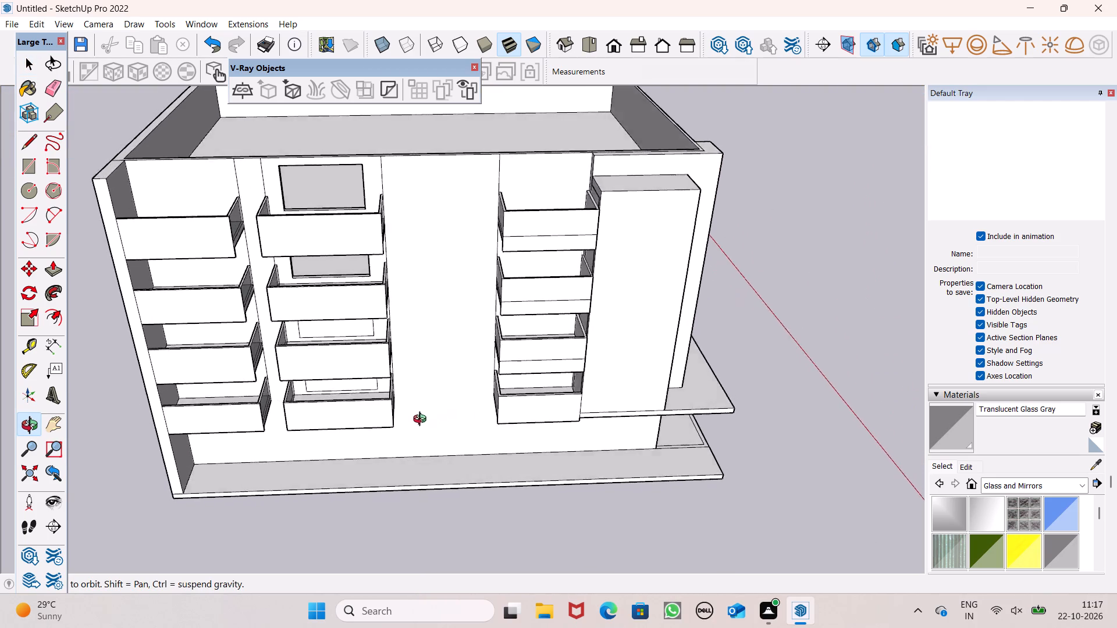
{"action": "middle_click_drag", "start_coordinate": [422, 420], "coordinate": [403, 373]}
{"action": "left_click", "coordinate": [51, 263]}
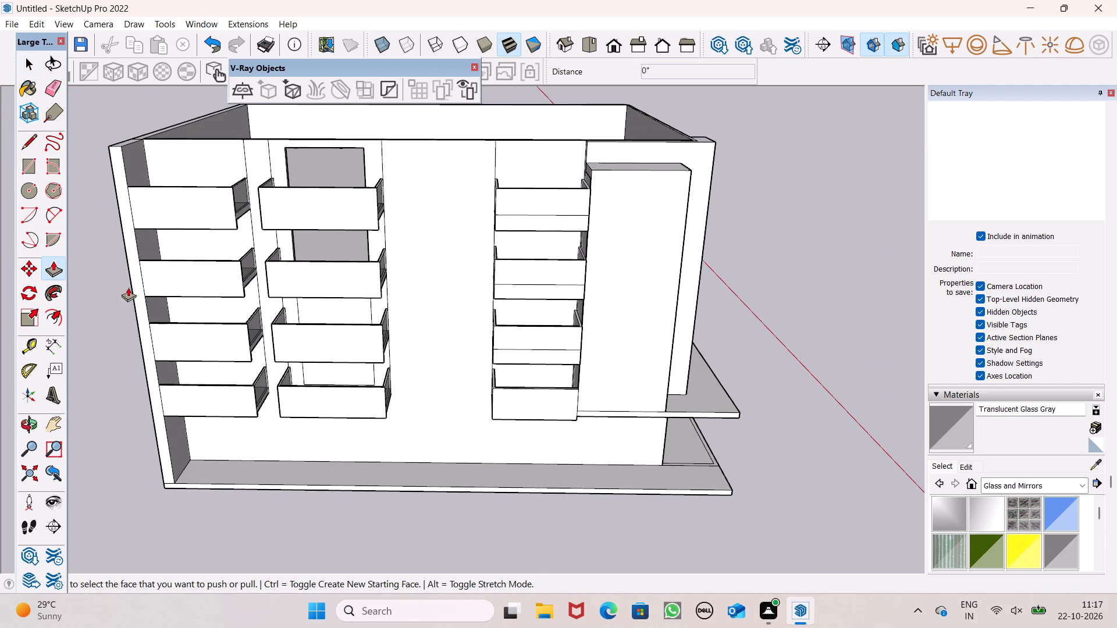
{"action": "scroll", "coordinate": [199, 322], "scroll_direction": "up", "scroll_amount": 7}
{"action": "scroll", "coordinate": [417, 319], "scroll_direction": "up", "scroll_amount": 5}
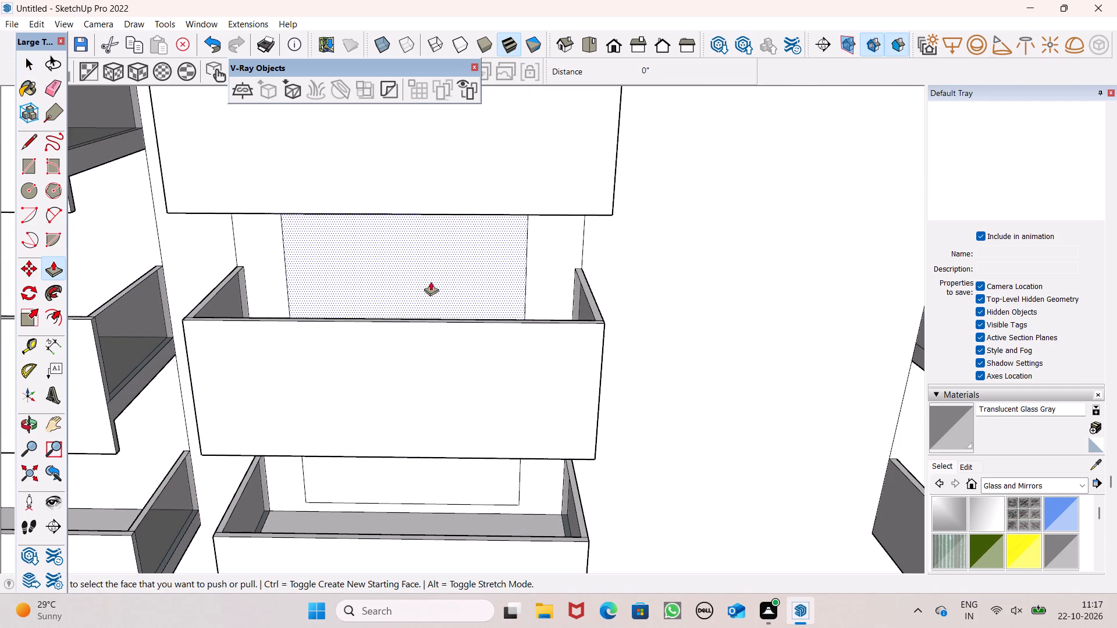
{"action": "left_click_drag", "start_coordinate": [392, 277], "coordinate": [435, 255]}
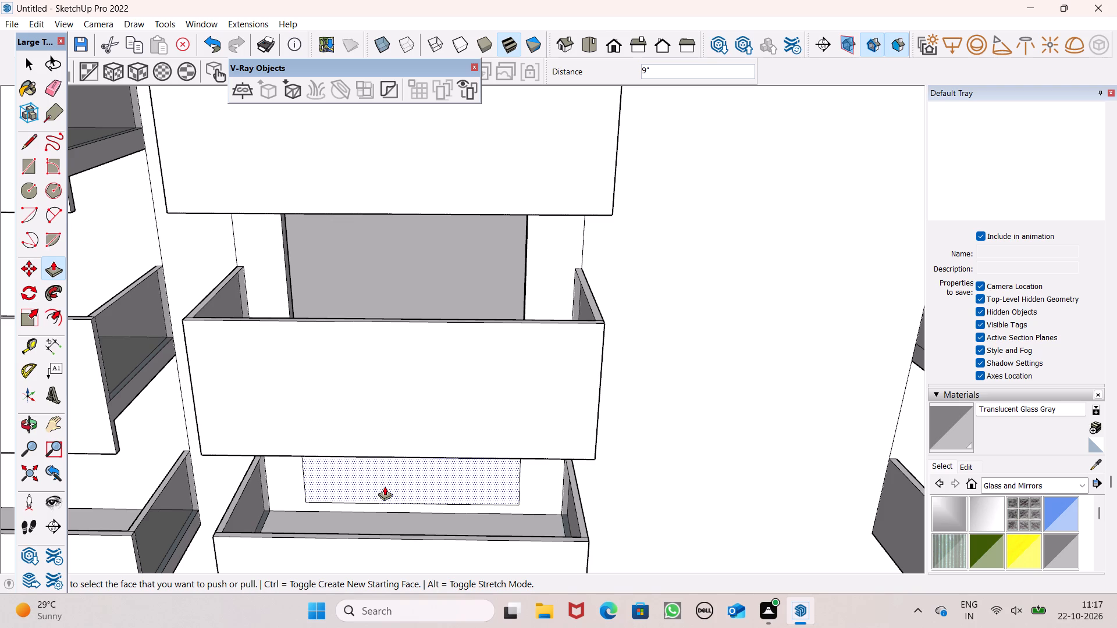
{"action": "left_click_drag", "start_coordinate": [369, 486], "coordinate": [402, 468]}
{"action": "scroll", "coordinate": [364, 413], "scroll_direction": "down", "scroll_amount": 5}
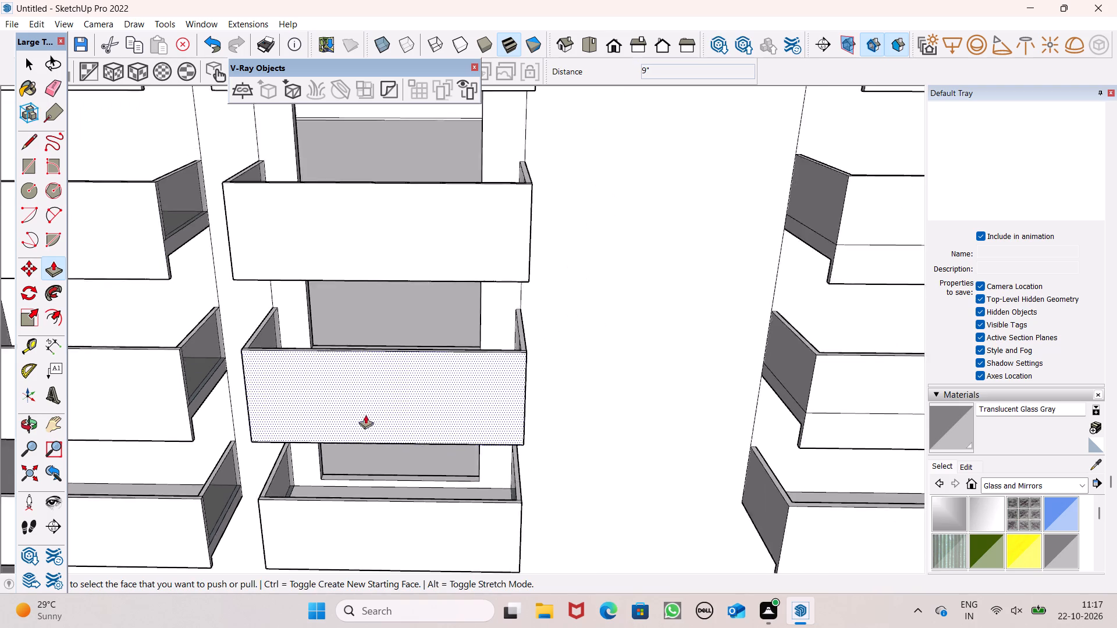
{"action": "middle_click_drag", "start_coordinate": [499, 473], "coordinate": [478, 373]}
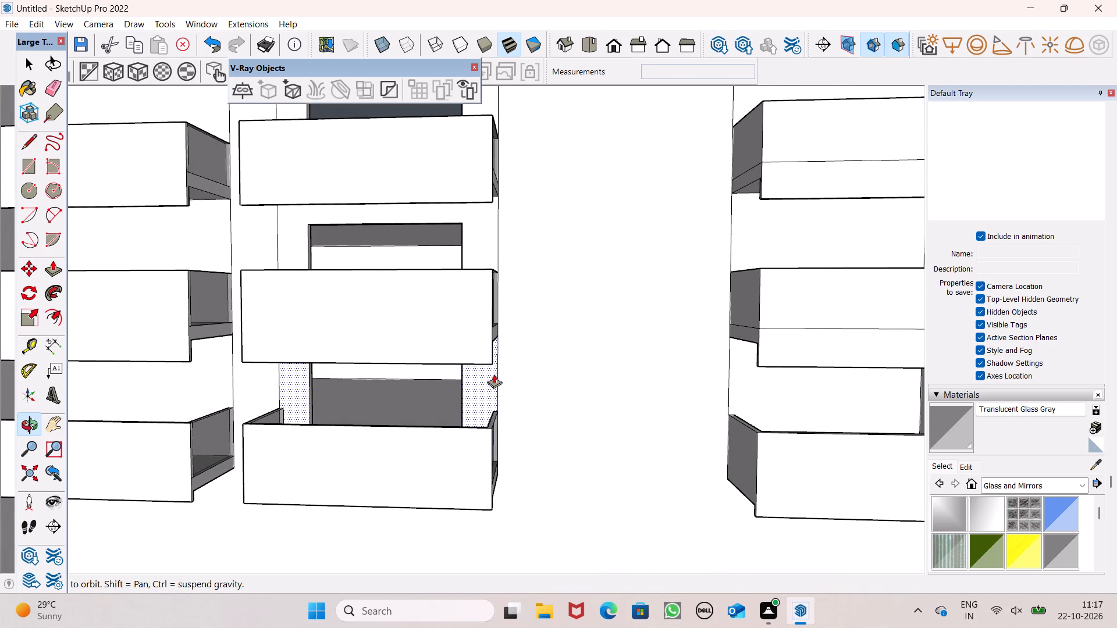
{"action": "scroll", "coordinate": [497, 390], "scroll_direction": "down", "scroll_amount": 11}
{"action": "middle_click_drag", "start_coordinate": [531, 399], "coordinate": [420, 449]}
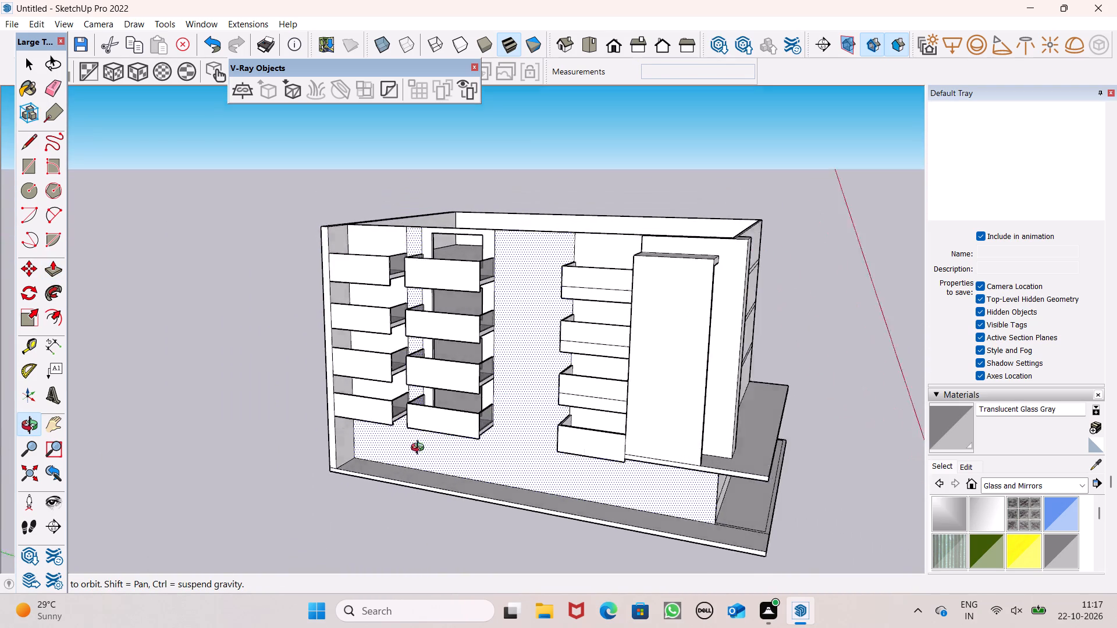
{"action": "middle_click_drag", "start_coordinate": [420, 449], "coordinate": [495, 461]}
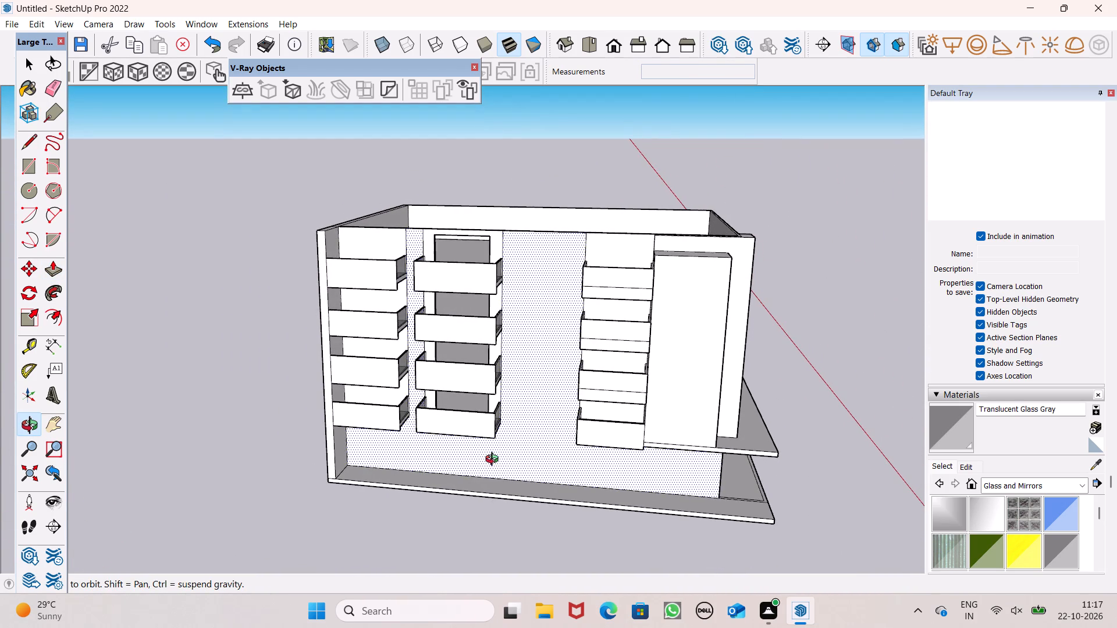
{"action": "middle_click_drag", "start_coordinate": [495, 461], "coordinate": [495, 461]}
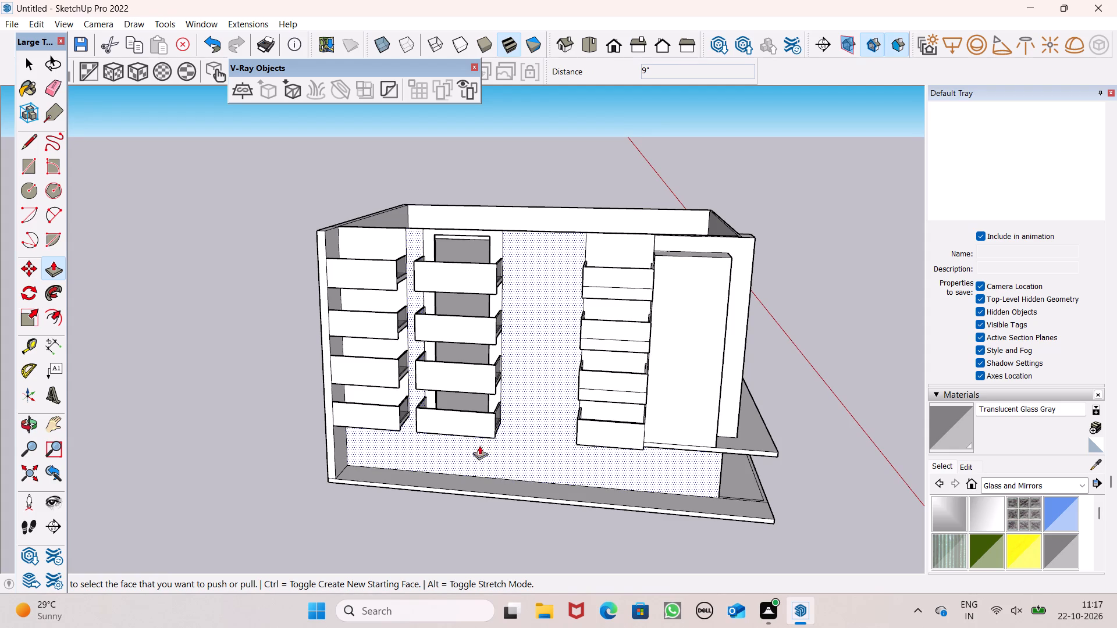
{"action": "key", "text": "space"}
Draw a window rectangle of about 10' 1" by 8' on the facade wall above the end column's top balcony.
{"action": "middle_click_drag", "start_coordinate": [316, 356], "coordinate": [368, 445]}
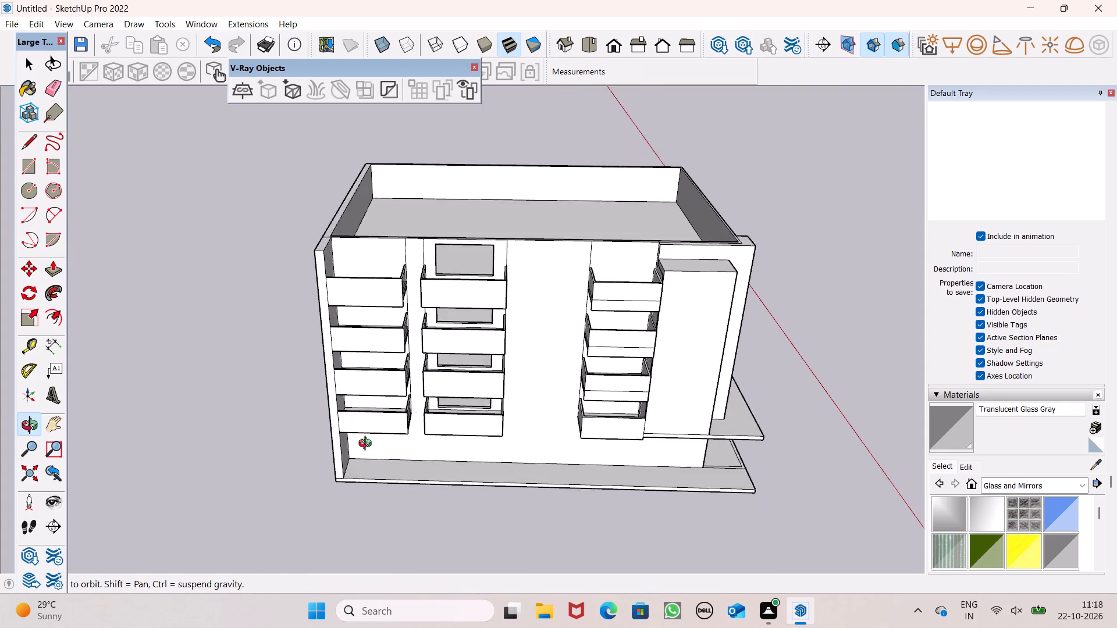
{"action": "middle_click_drag", "start_coordinate": [368, 445], "coordinate": [375, 455]}
{"action": "scroll", "coordinate": [327, 388], "scroll_direction": "up", "scroll_amount": 3}
{"action": "scroll", "coordinate": [333, 313], "scroll_direction": "up", "scroll_amount": 5}
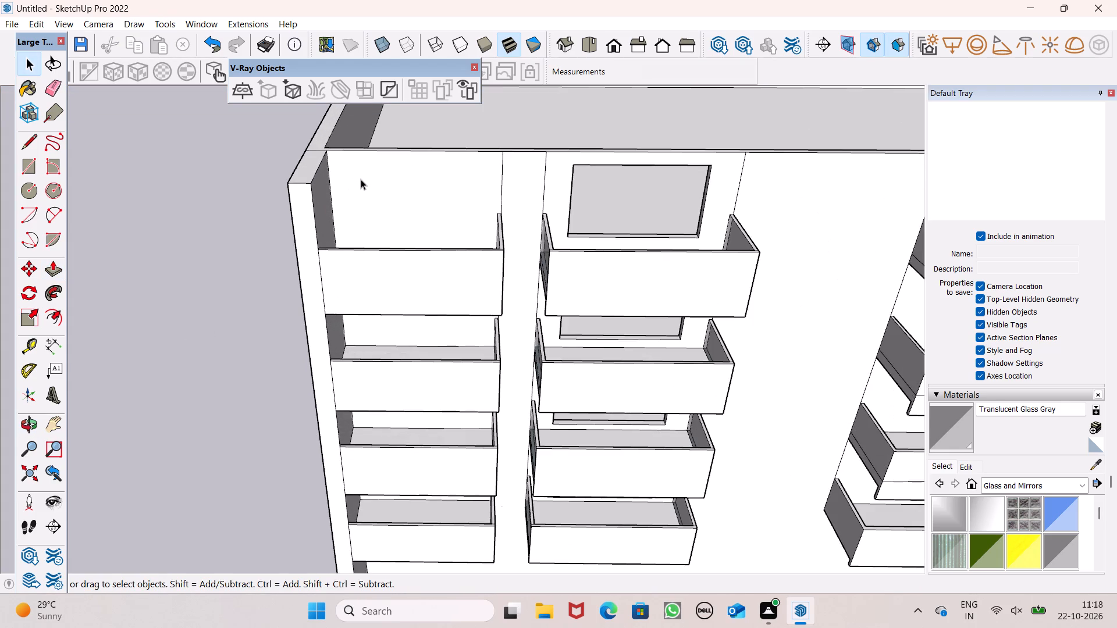
{"action": "scroll", "coordinate": [393, 163], "scroll_direction": "up", "scroll_amount": 5}
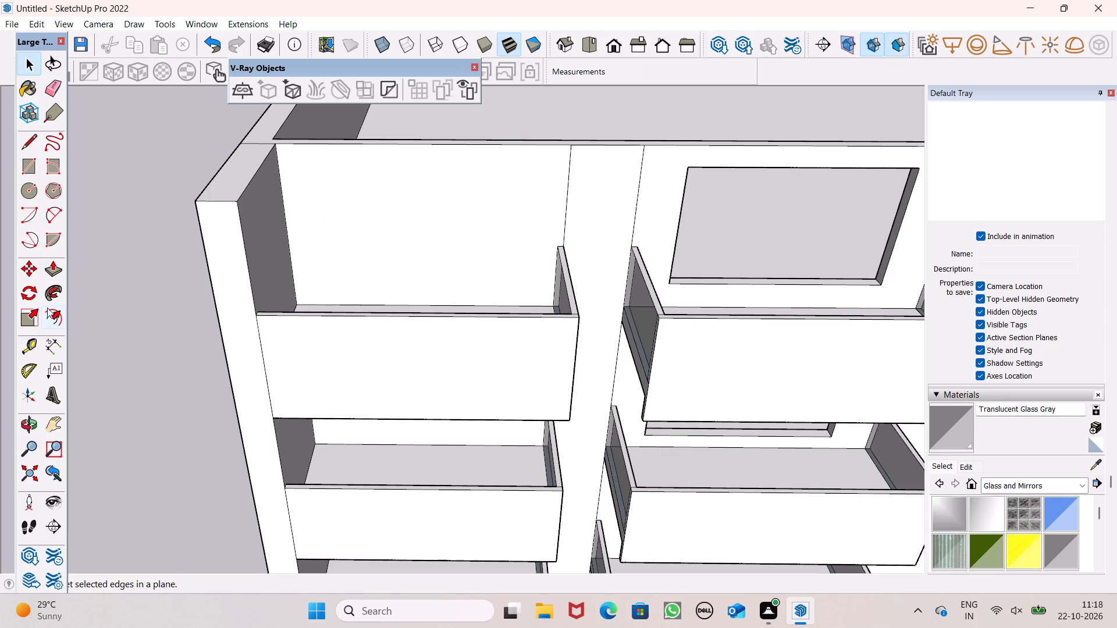
{"action": "left_click", "coordinate": [33, 170]}
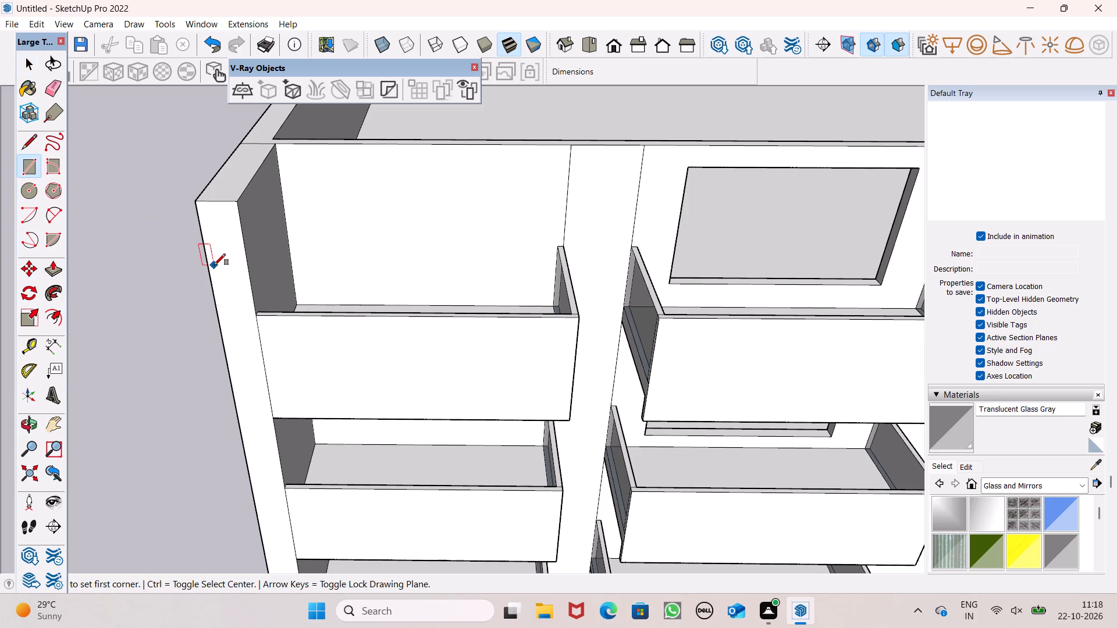
{"action": "scroll", "coordinate": [451, 303], "scroll_direction": "up", "scroll_amount": 1}
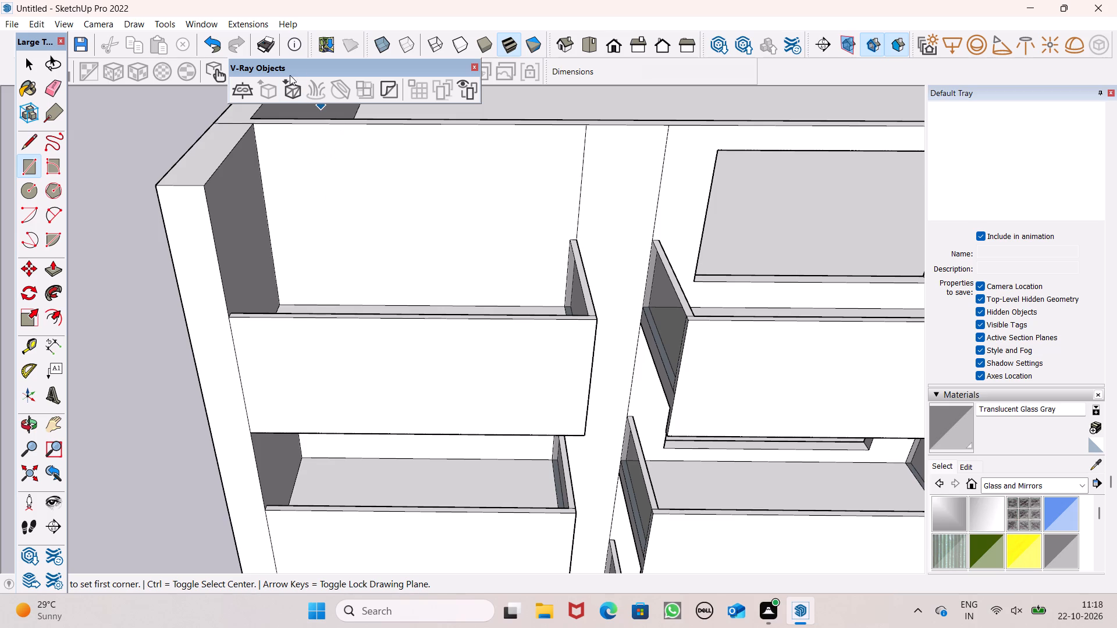
{"action": "scroll", "coordinate": [247, 277], "scroll_direction": "down", "scroll_amount": 6}
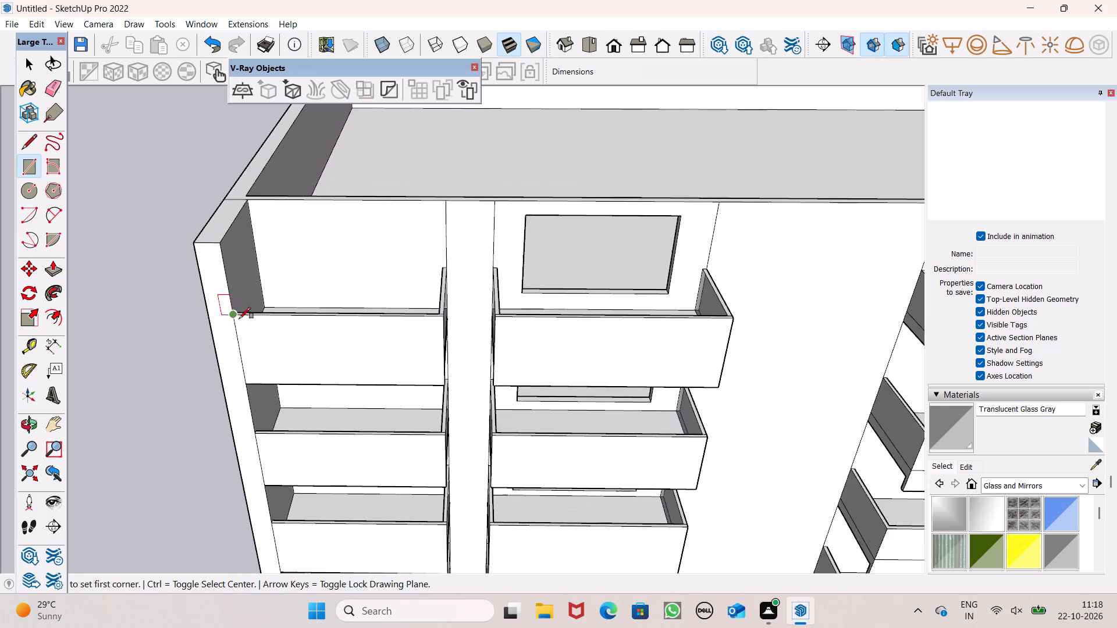
{"action": "middle_click_drag", "start_coordinate": [240, 315], "coordinate": [248, 259]}
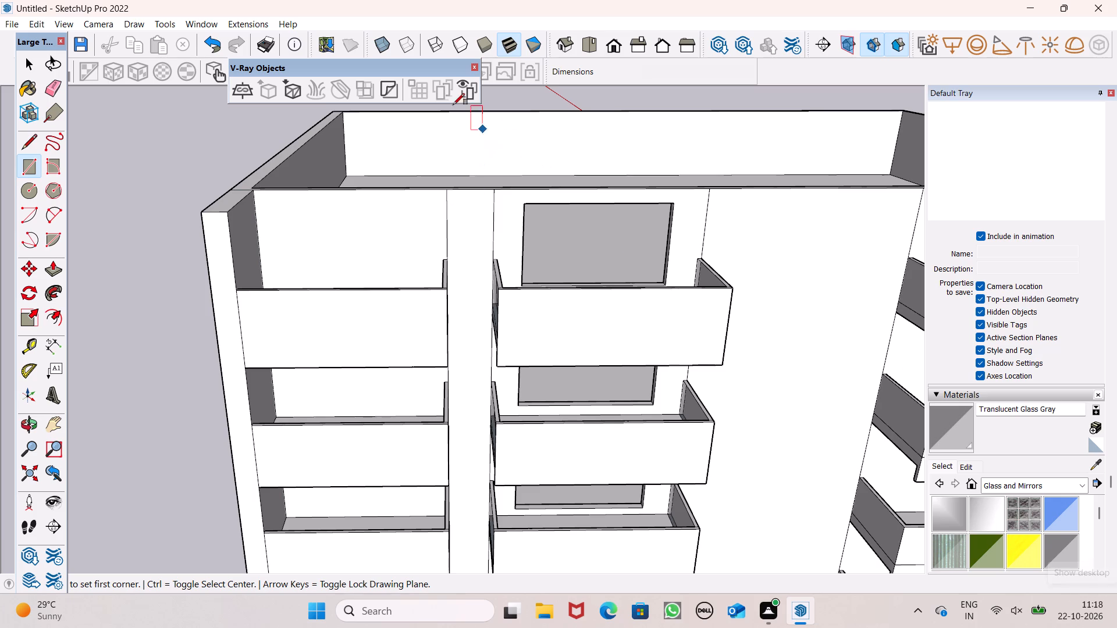
{"action": "scroll", "coordinate": [134, 192], "scroll_direction": "down", "scroll_amount": 2}
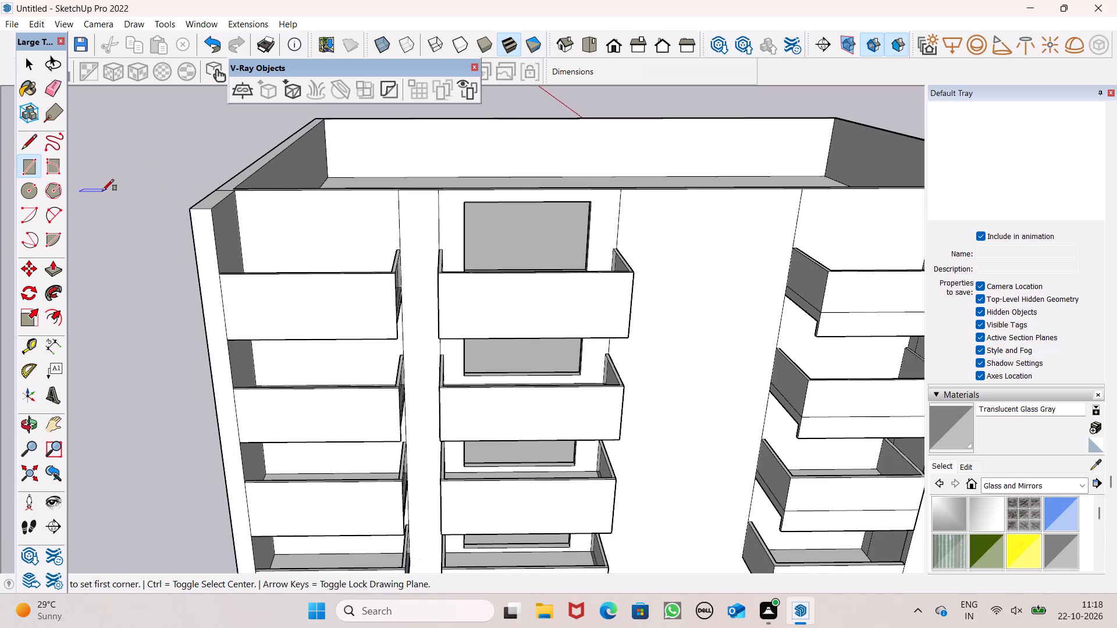
{"action": "middle_click_drag", "start_coordinate": [119, 169], "coordinate": [51, 178]}
{"action": "scroll", "coordinate": [123, 205], "scroll_direction": "up", "scroll_amount": 3}
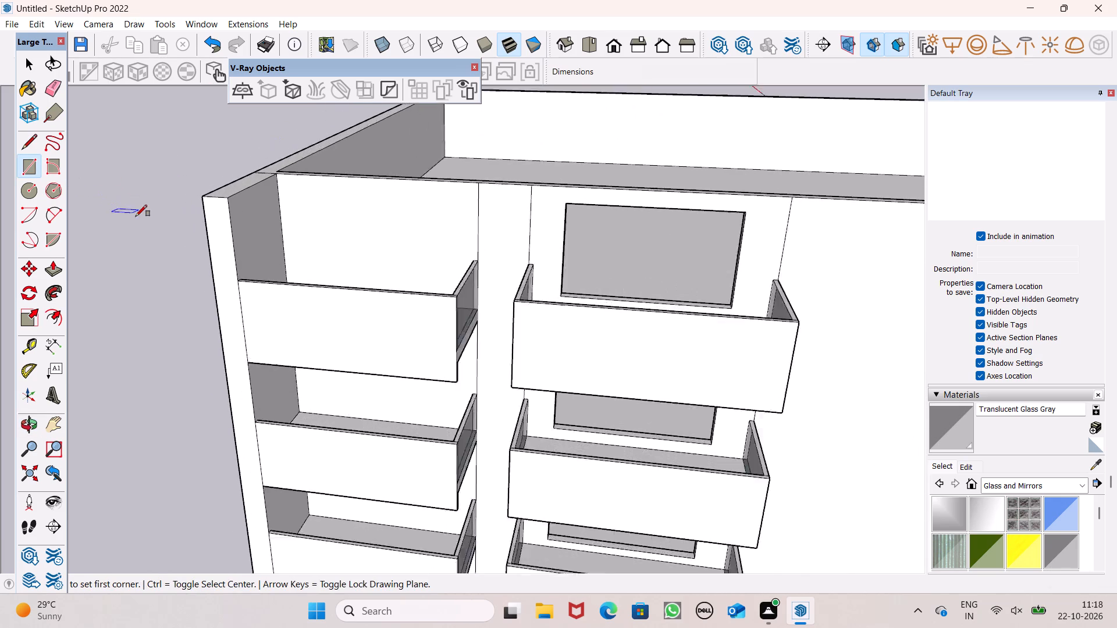
{"action": "scroll", "coordinate": [136, 216], "scroll_direction": "up", "scroll_amount": 3}
{"action": "middle_click_drag", "start_coordinate": [230, 291], "coordinate": [264, 280]}
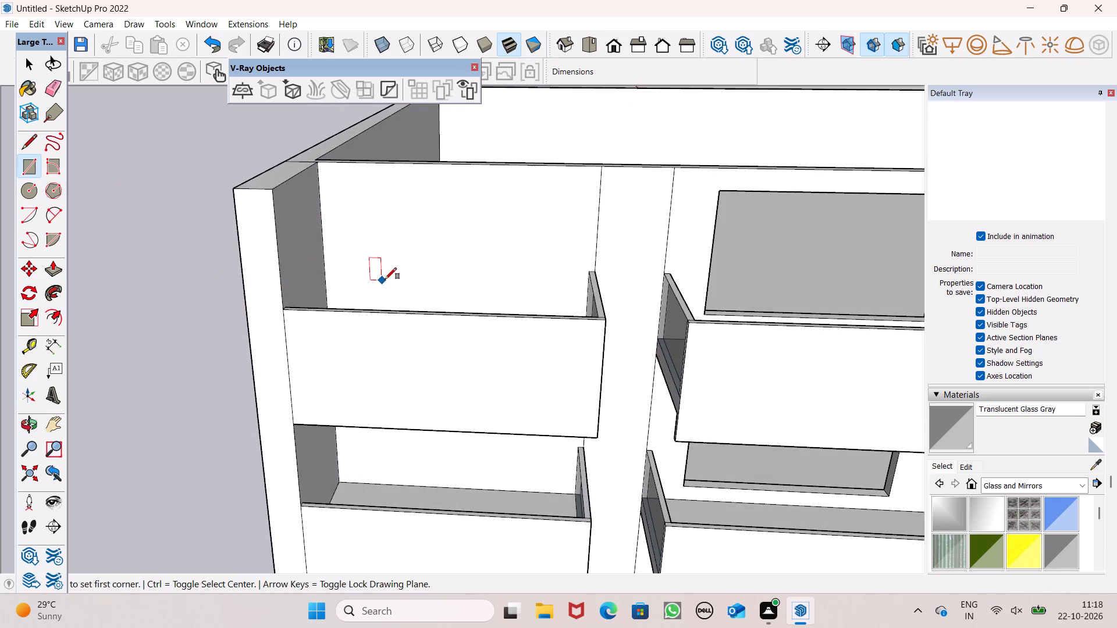
{"action": "scroll", "coordinate": [386, 277], "scroll_direction": "up", "scroll_amount": 4}
{"action": "scroll", "coordinate": [304, 241], "scroll_direction": "down", "scroll_amount": 2}
{"action": "middle_click_drag", "start_coordinate": [332, 279], "coordinate": [335, 284]}
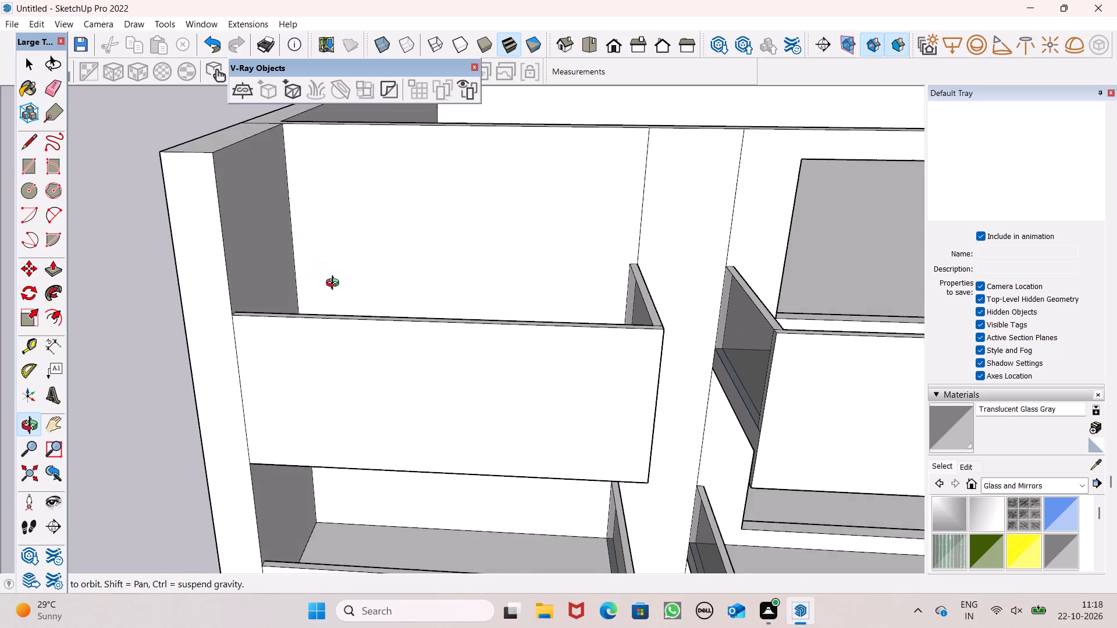
{"action": "middle_click_drag", "start_coordinate": [335, 284], "coordinate": [353, 306]}
{"action": "scroll", "coordinate": [338, 238], "scroll_direction": "up", "scroll_amount": 1}
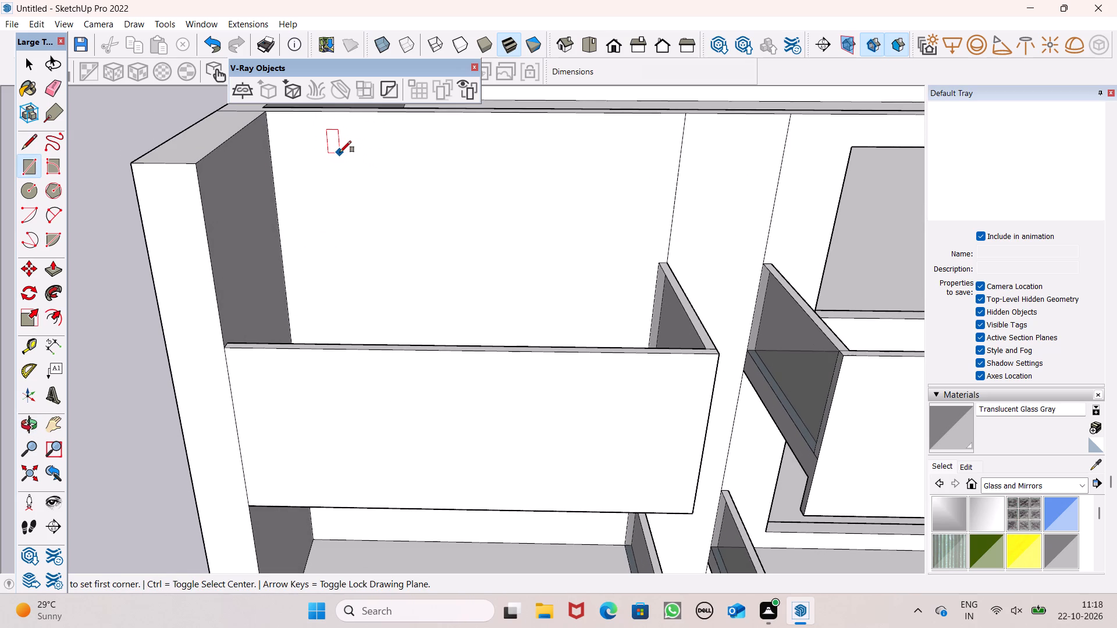
{"action": "left_click", "coordinate": [336, 151]}
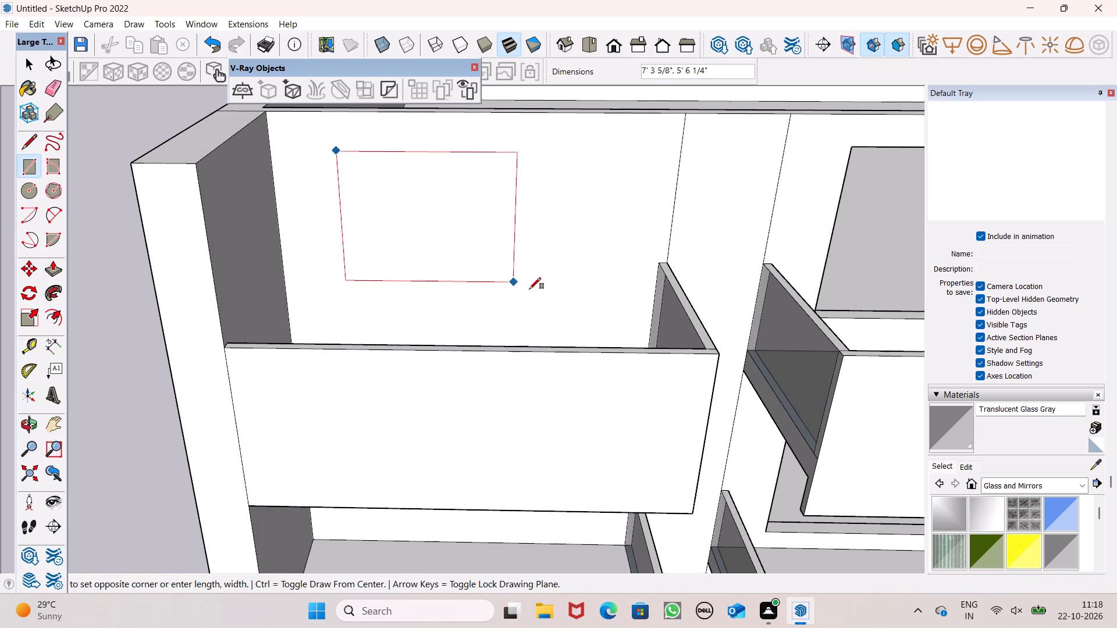
{"action": "middle_click_drag", "start_coordinate": [580, 336], "coordinate": [570, 388]}
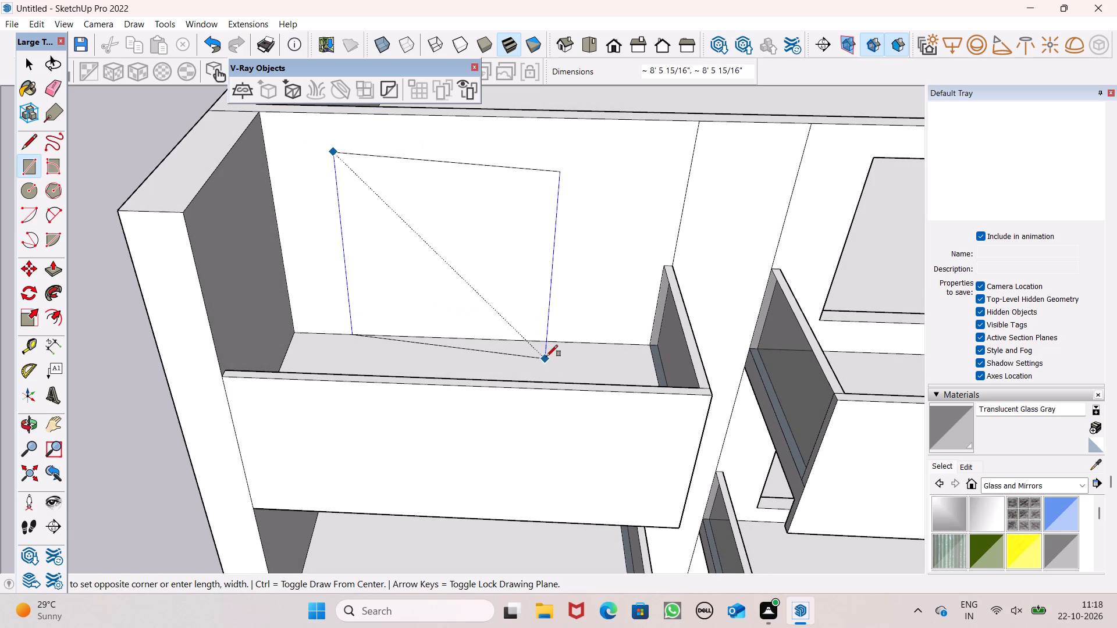
{"action": "left_click", "coordinate": [585, 334]}
{"action": "key", "text": "space"}
Copy the end column's top window rectangle down one level, placing it on the facade wall above the second balcony's floor.
{"action": "double_click", "coordinate": [512, 288]}
{"action": "scroll", "coordinate": [334, 173], "scroll_direction": "down", "scroll_amount": 2}
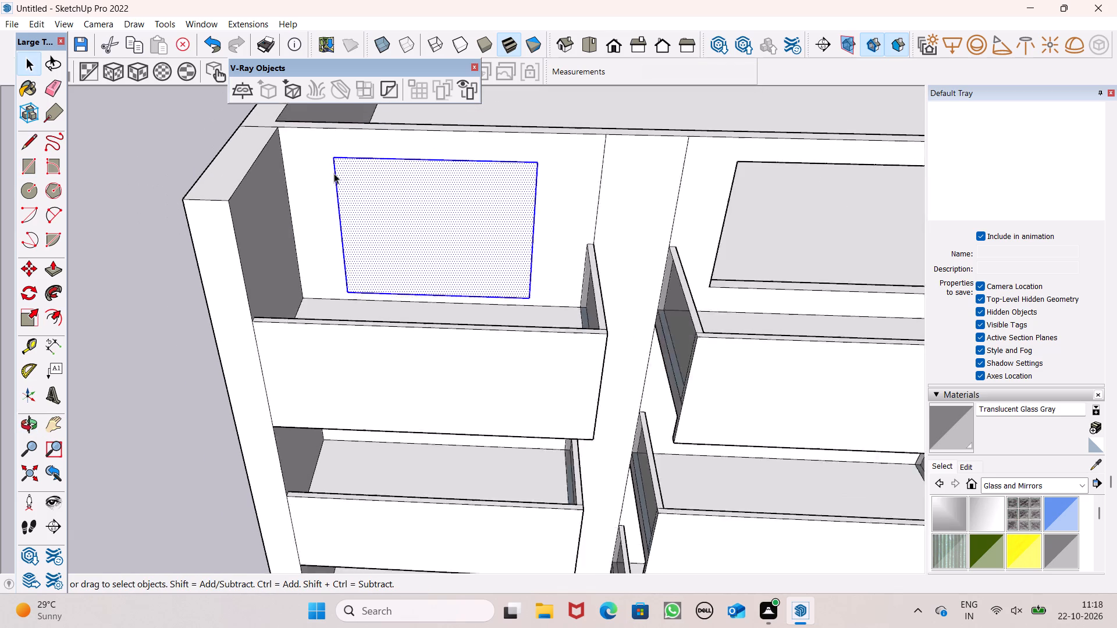
{"action": "scroll", "coordinate": [334, 173], "scroll_direction": "down", "scroll_amount": 7}
{"action": "key", "text": "m"}
{"action": "key", "text": "Return"}
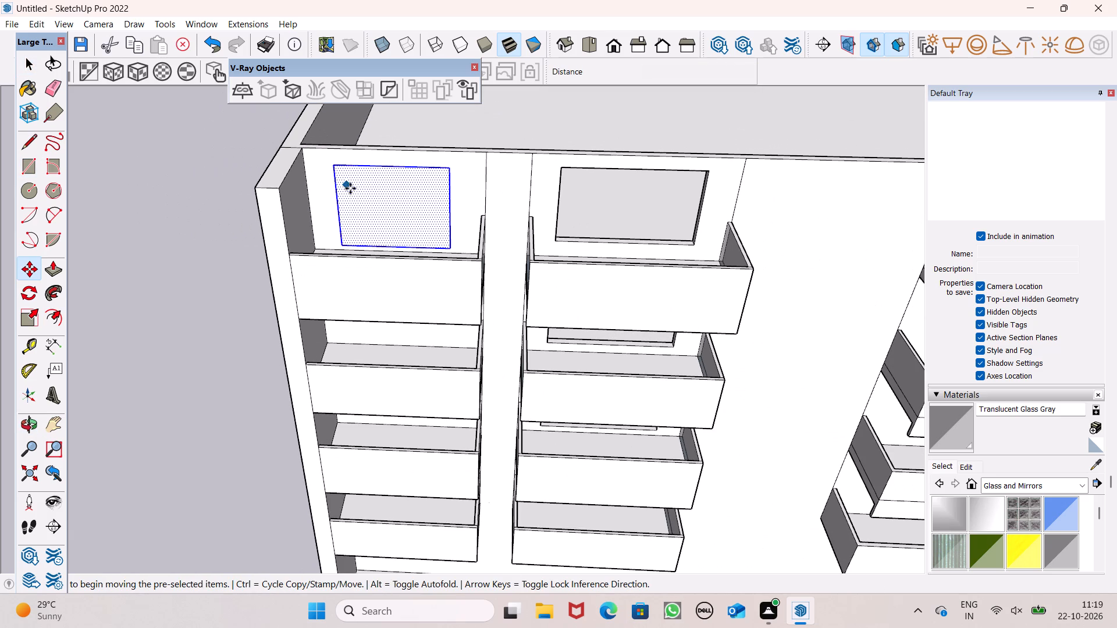
{"action": "middle_click_drag", "start_coordinate": [489, 267], "coordinate": [504, 272]}
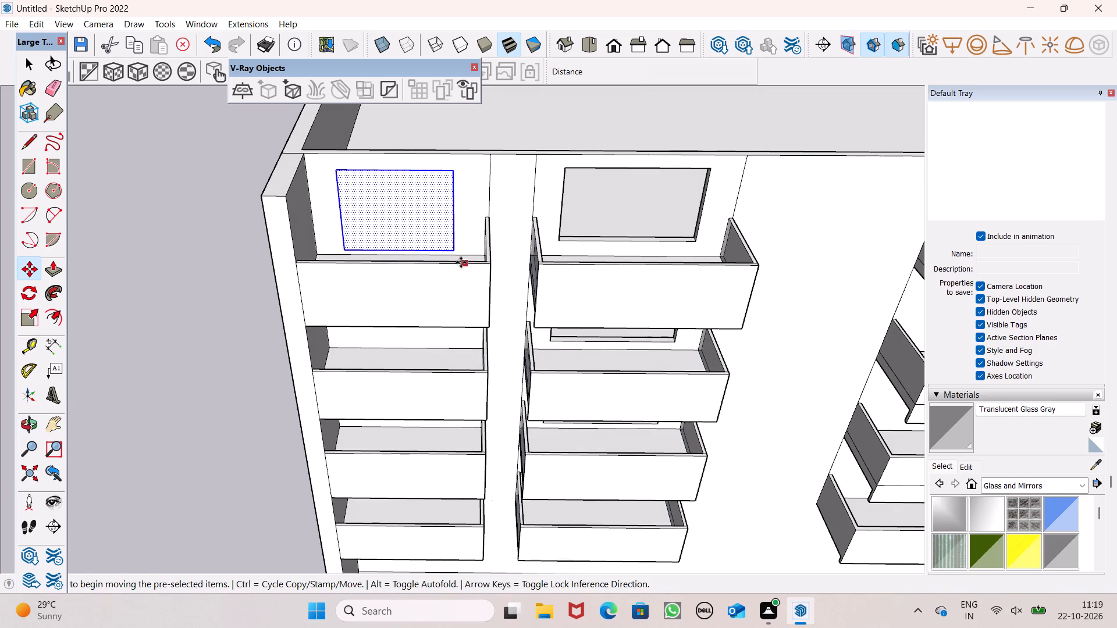
{"action": "left_click_drag", "start_coordinate": [450, 251], "coordinate": [444, 278]}
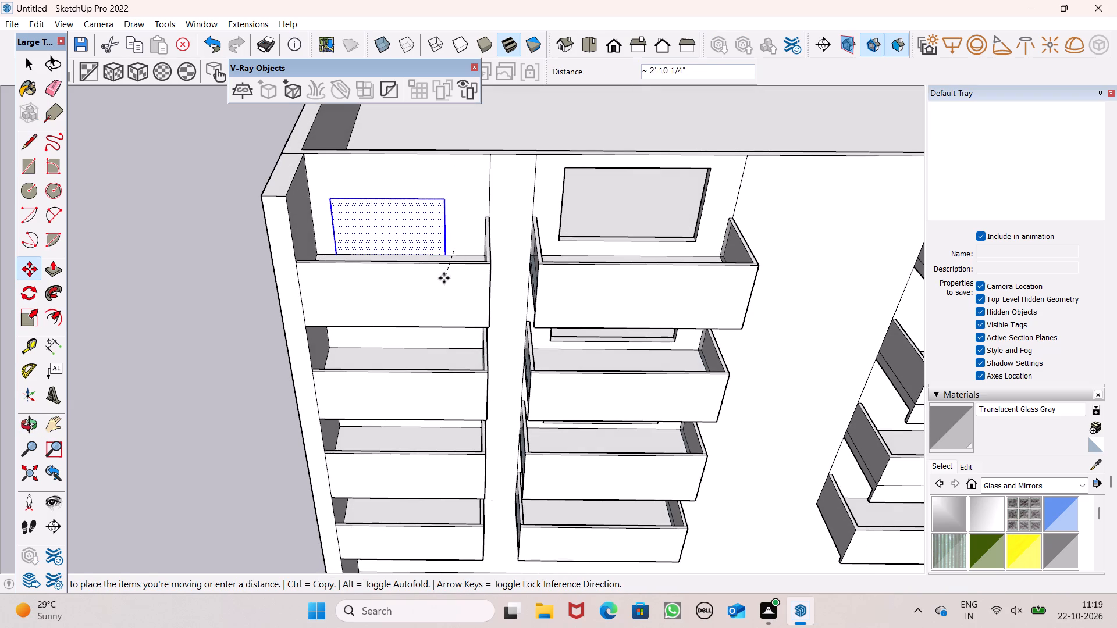
{"action": "left_click_drag", "start_coordinate": [444, 278], "coordinate": [451, 351]}
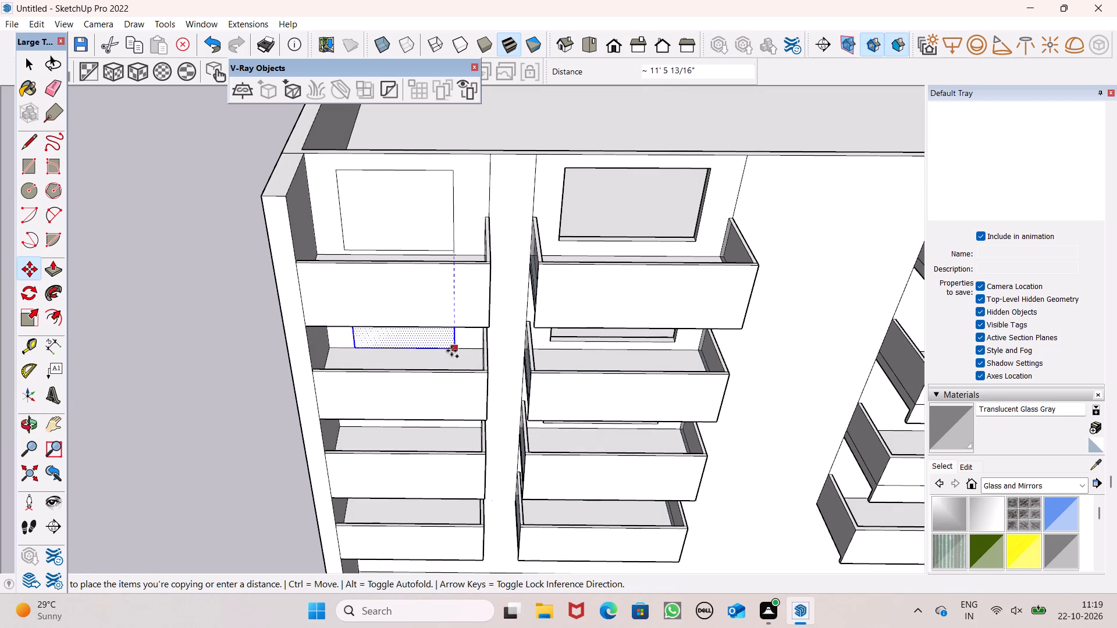
{"action": "left_click_drag", "start_coordinate": [451, 351], "coordinate": [449, 344]}
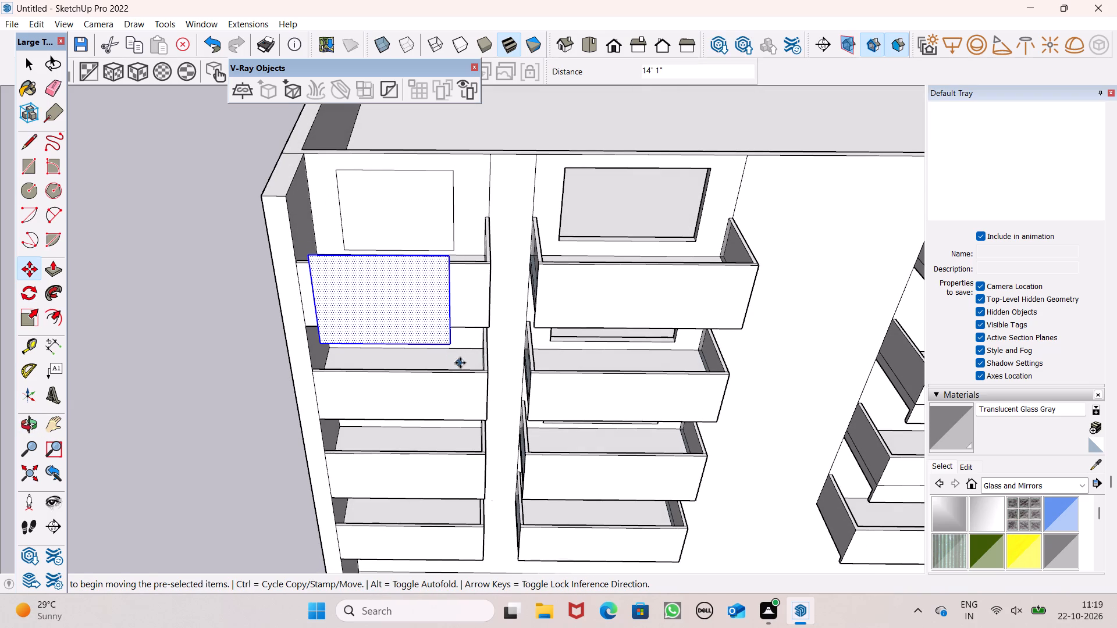
{"action": "scroll", "coordinate": [460, 363], "scroll_direction": "up", "scroll_amount": 8}
{"action": "left_click_drag", "start_coordinate": [429, 298], "coordinate": [450, 333]}
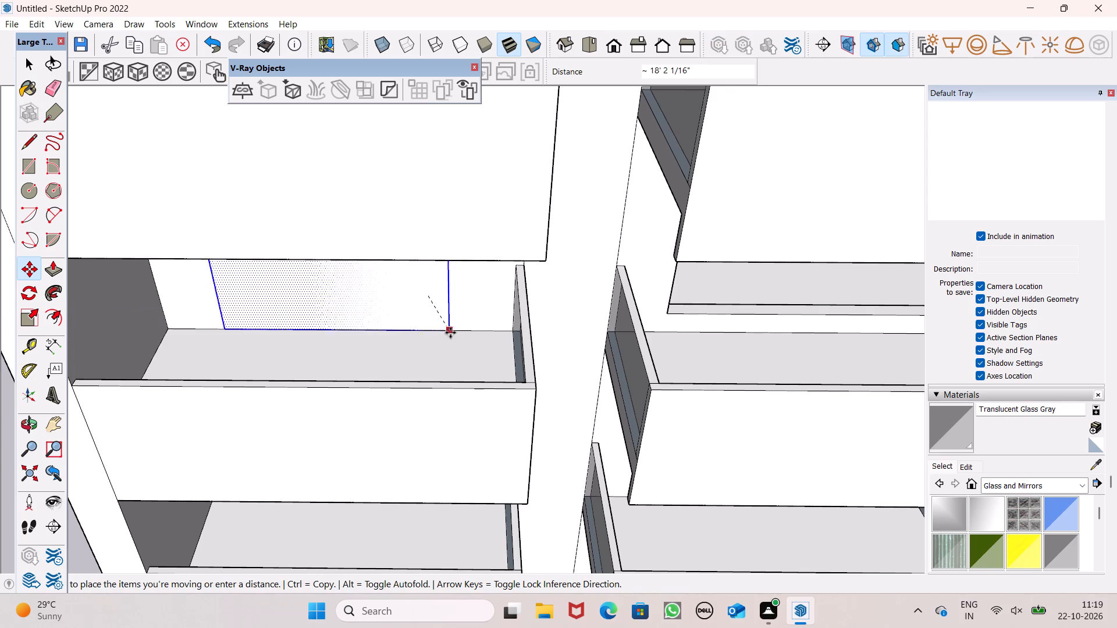
{"action": "left_click_drag", "start_coordinate": [450, 333], "coordinate": [457, 321]}
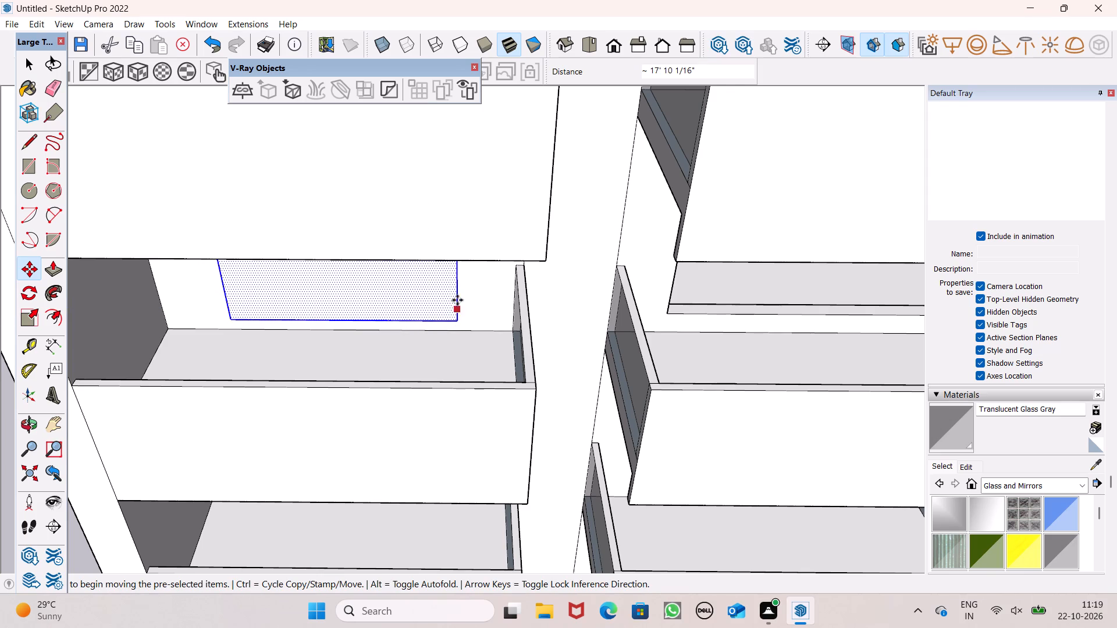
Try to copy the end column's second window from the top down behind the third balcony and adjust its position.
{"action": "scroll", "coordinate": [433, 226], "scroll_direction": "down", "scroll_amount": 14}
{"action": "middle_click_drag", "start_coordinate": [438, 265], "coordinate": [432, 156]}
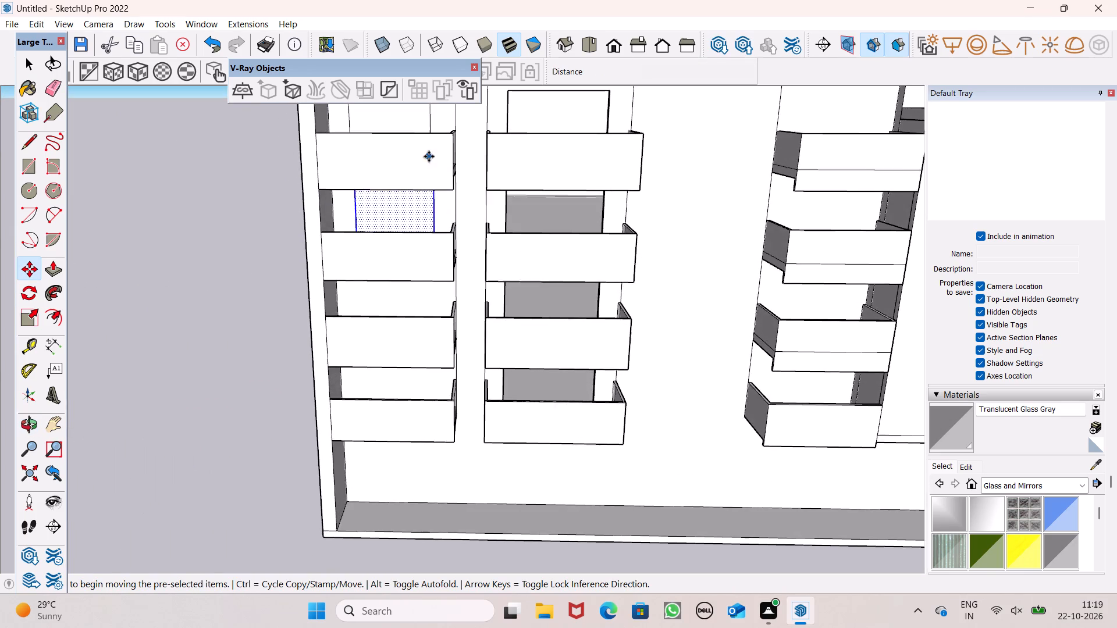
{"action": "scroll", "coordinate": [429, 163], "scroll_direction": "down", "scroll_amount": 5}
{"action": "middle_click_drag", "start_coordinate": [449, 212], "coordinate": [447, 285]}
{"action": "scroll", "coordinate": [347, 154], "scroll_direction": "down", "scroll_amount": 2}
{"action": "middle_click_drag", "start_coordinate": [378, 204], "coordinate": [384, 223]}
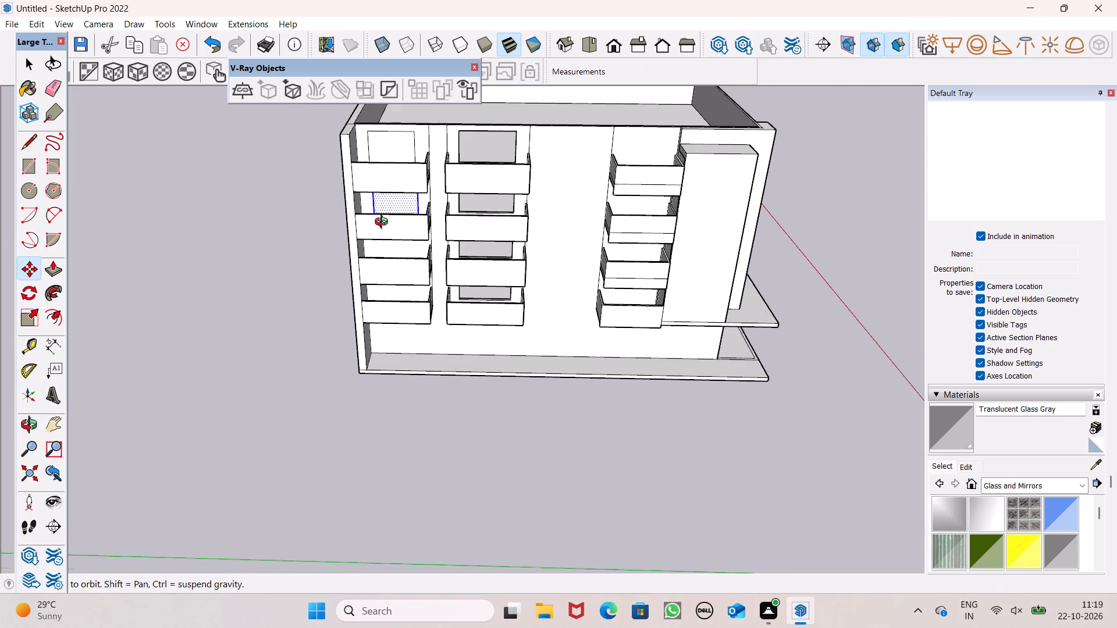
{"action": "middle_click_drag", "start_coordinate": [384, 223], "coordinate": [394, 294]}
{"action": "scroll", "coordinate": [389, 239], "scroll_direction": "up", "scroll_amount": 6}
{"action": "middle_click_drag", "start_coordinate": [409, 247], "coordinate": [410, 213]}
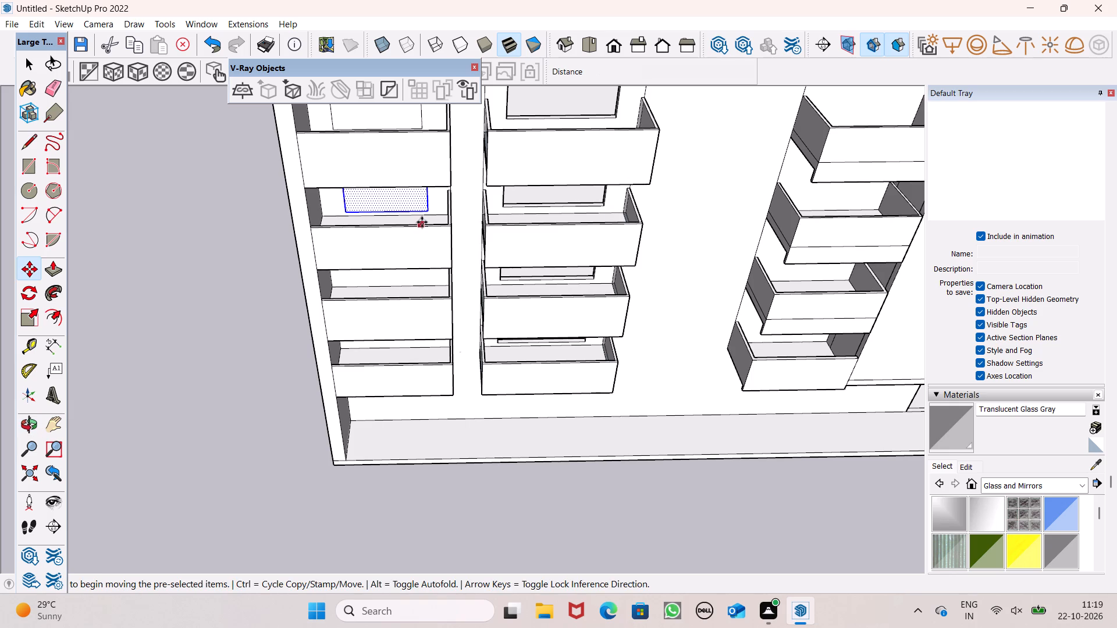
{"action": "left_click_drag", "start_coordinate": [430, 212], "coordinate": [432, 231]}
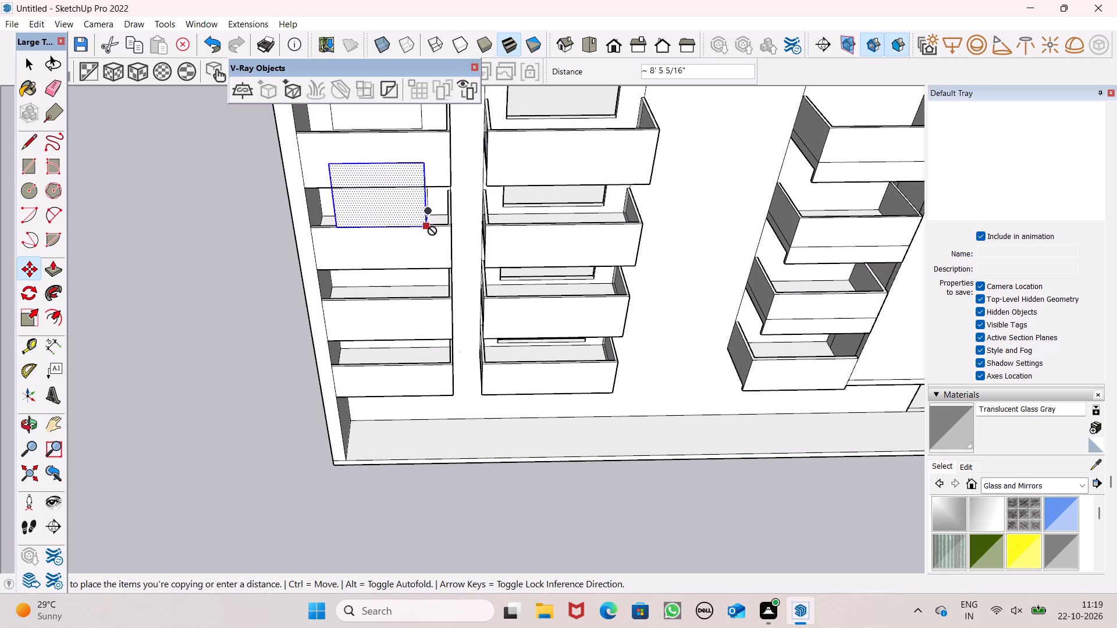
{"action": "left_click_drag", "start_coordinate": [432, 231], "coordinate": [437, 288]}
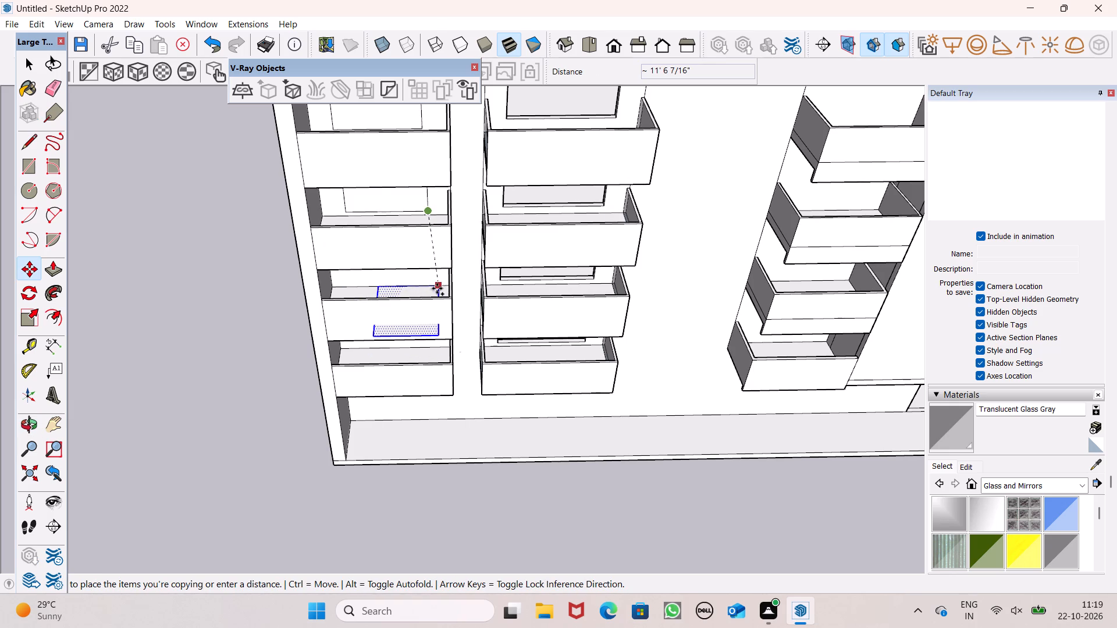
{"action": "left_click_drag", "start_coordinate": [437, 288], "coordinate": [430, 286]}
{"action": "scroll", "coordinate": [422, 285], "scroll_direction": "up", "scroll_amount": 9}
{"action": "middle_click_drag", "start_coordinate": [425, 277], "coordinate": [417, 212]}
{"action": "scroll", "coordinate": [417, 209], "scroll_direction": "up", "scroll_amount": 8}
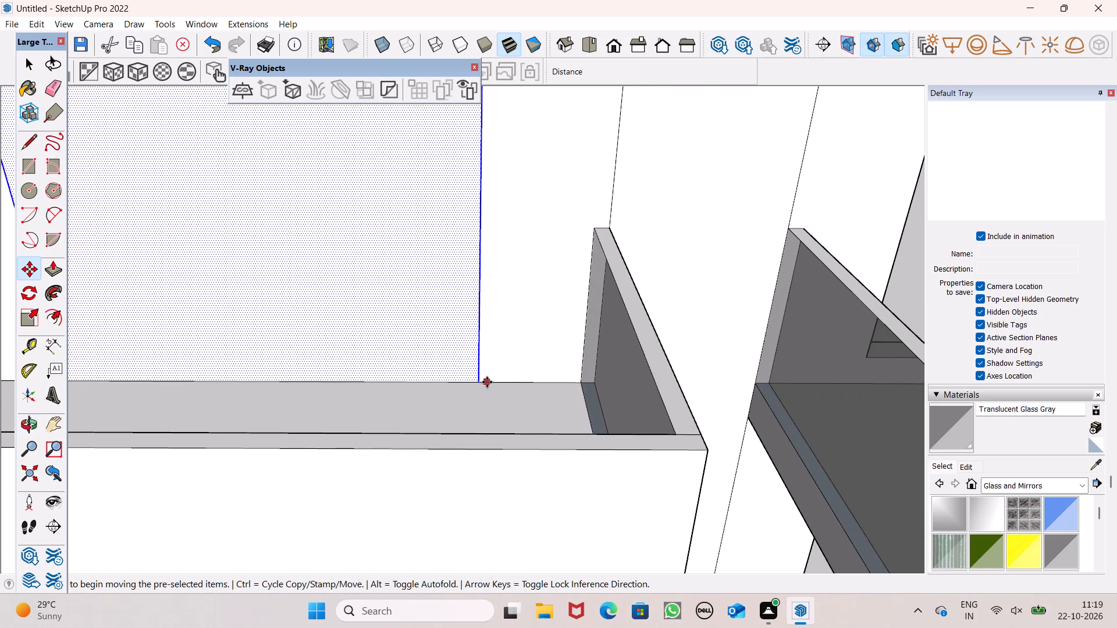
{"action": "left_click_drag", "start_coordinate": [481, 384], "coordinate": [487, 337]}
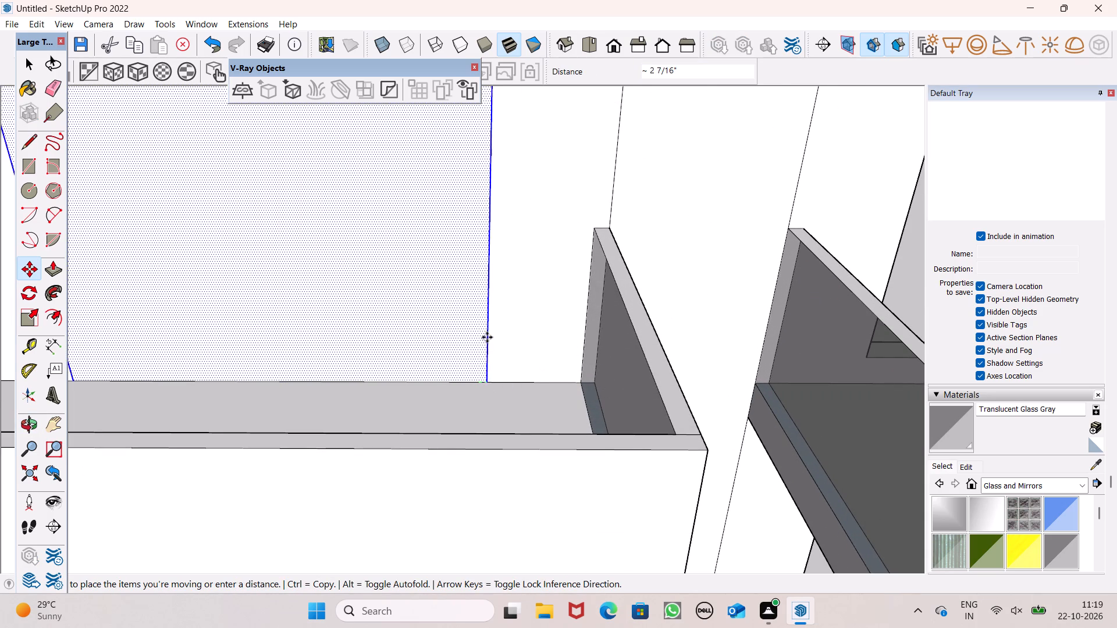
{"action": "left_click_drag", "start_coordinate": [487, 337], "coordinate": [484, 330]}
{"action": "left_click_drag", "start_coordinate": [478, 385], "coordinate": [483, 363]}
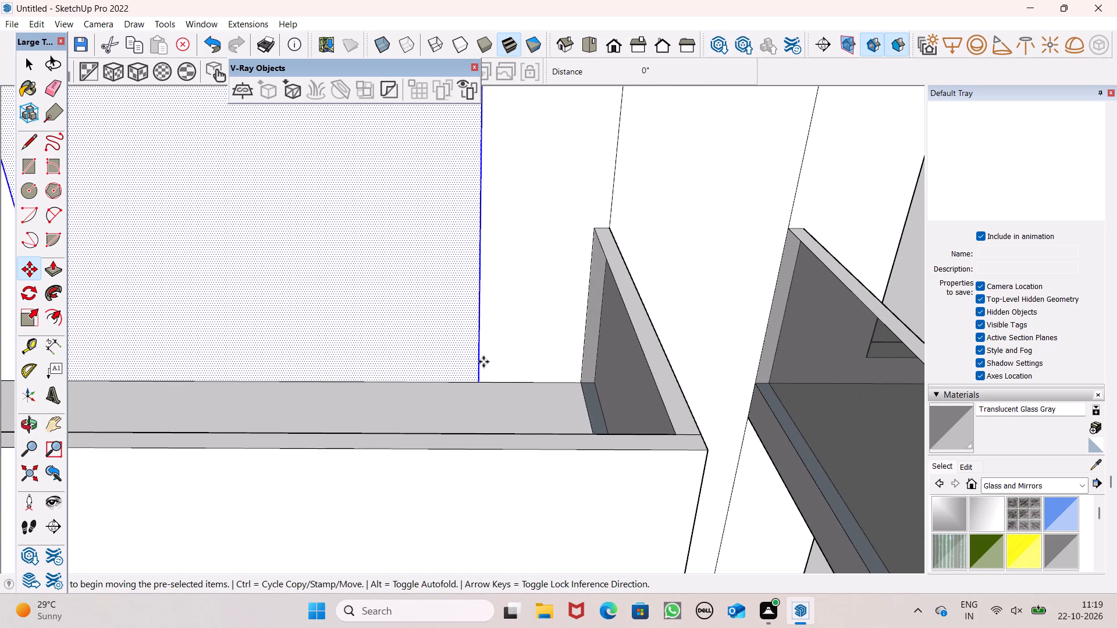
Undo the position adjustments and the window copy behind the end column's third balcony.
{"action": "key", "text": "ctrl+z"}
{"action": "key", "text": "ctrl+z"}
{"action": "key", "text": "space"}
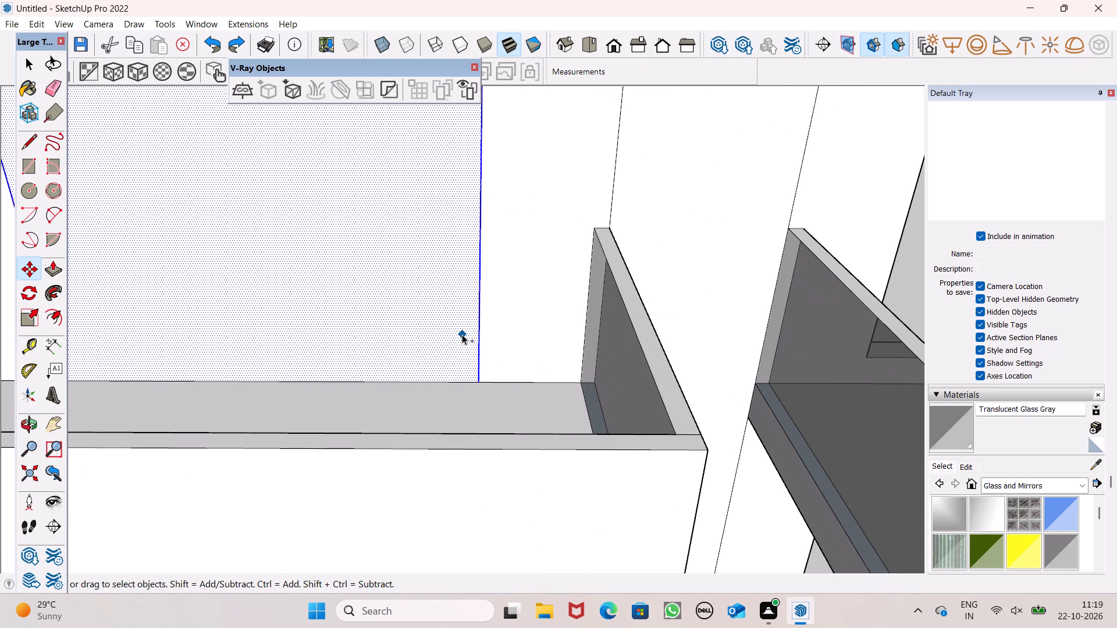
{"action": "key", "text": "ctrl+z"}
Copy the end column's second window from the top about 10' 8" straight down the facade wall behind the third balcony.
{"action": "scroll", "coordinate": [457, 346], "scroll_direction": "down", "scroll_amount": 17}
{"action": "middle_click_drag", "start_coordinate": [443, 338], "coordinate": [437, 357]}
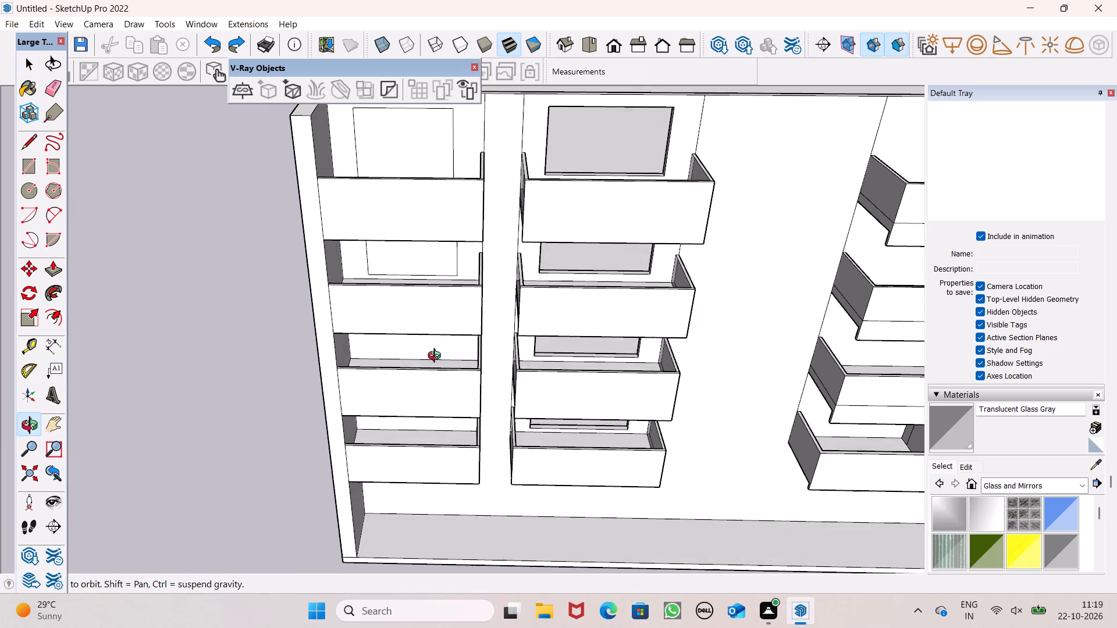
{"action": "middle_click_drag", "start_coordinate": [437, 357], "coordinate": [437, 363]}
{"action": "double_click", "coordinate": [417, 265]}
{"action": "key", "text": "m"}
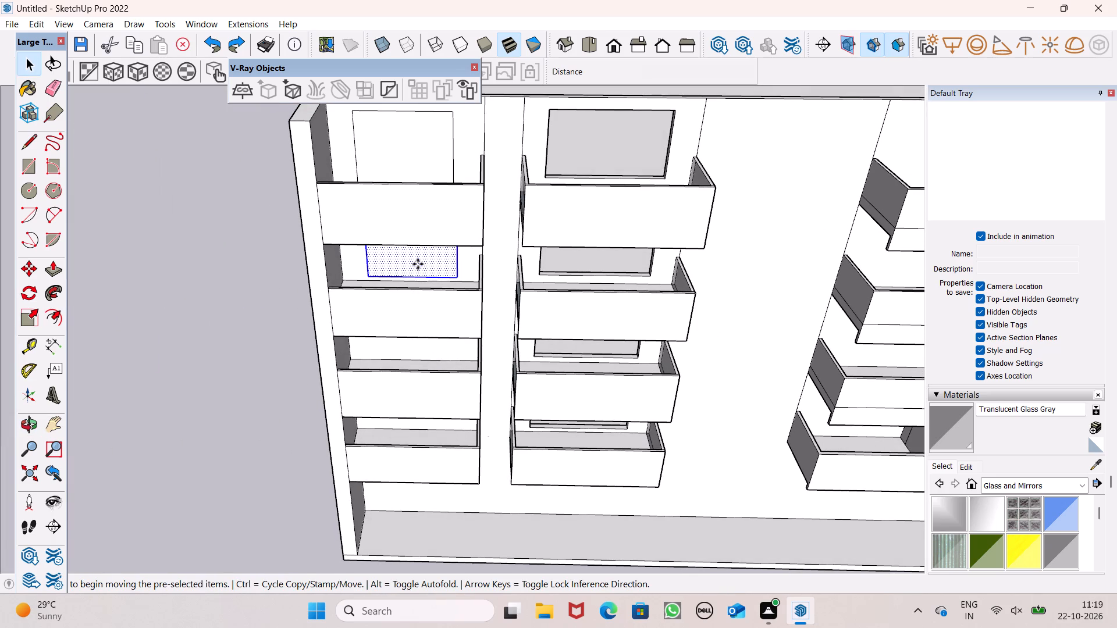
{"action": "key", "text": "Return"}
{"action": "middle_click_drag", "start_coordinate": [420, 252], "coordinate": [416, 219]}
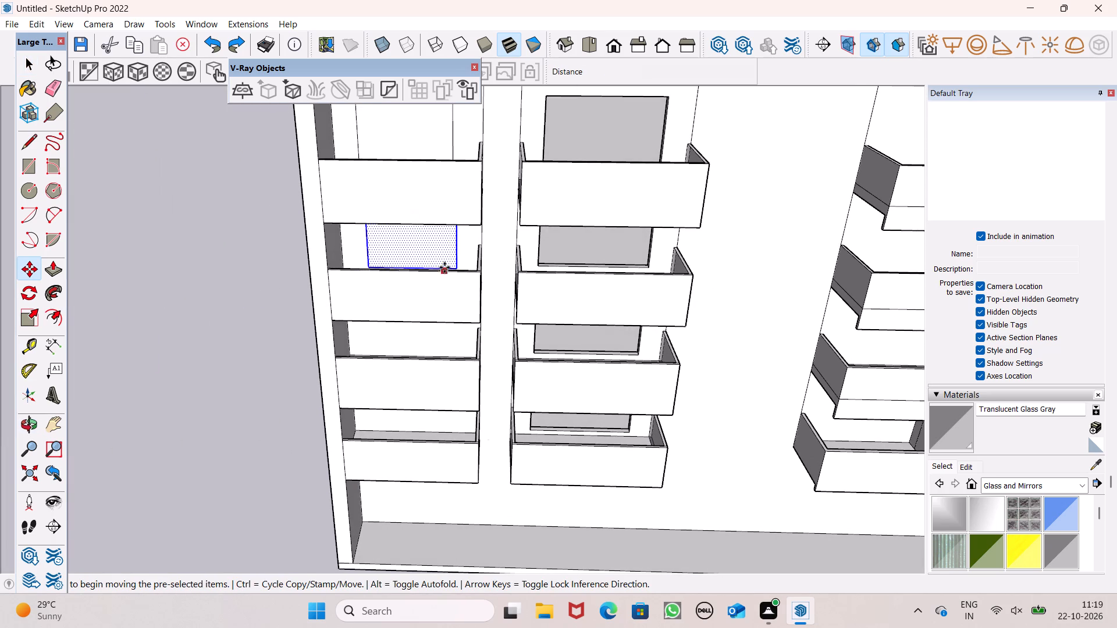
{"action": "left_click_drag", "start_coordinate": [457, 266], "coordinate": [459, 354]}
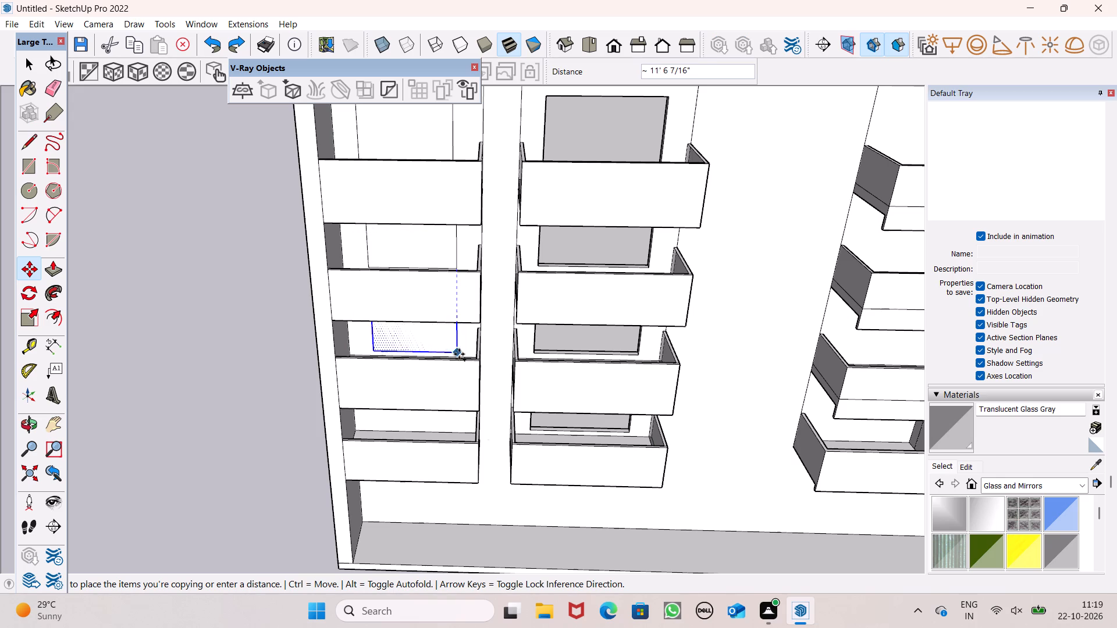
{"action": "left_click_drag", "start_coordinate": [459, 354], "coordinate": [456, 351]}
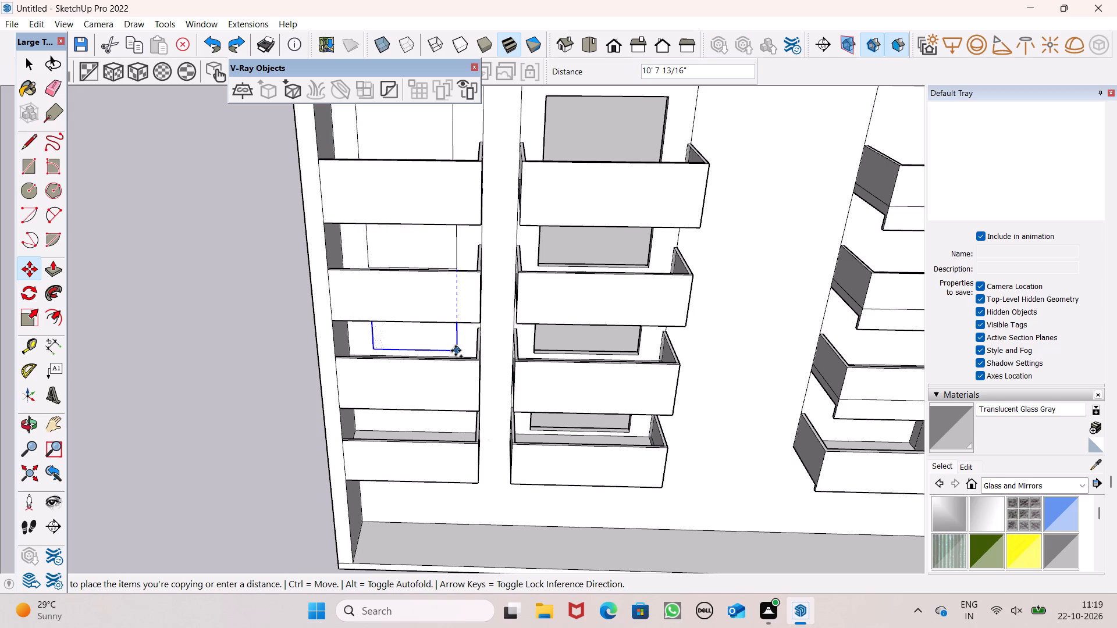
{"action": "left_click_drag", "start_coordinate": [456, 351], "coordinate": [456, 351]}
Lower the copied window behind the end column's third balcony by about 5" on the facade wall and deselect it.
{"action": "scroll", "coordinate": [447, 351], "scroll_direction": "up", "scroll_amount": 9}
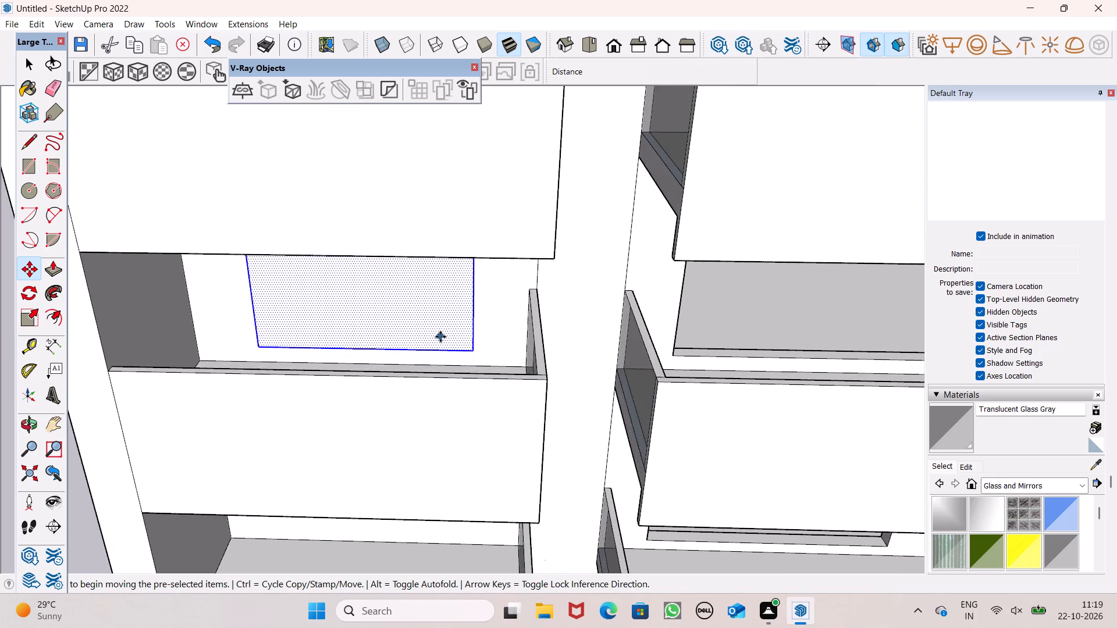
{"action": "scroll", "coordinate": [440, 337], "scroll_direction": "up", "scroll_amount": 7}
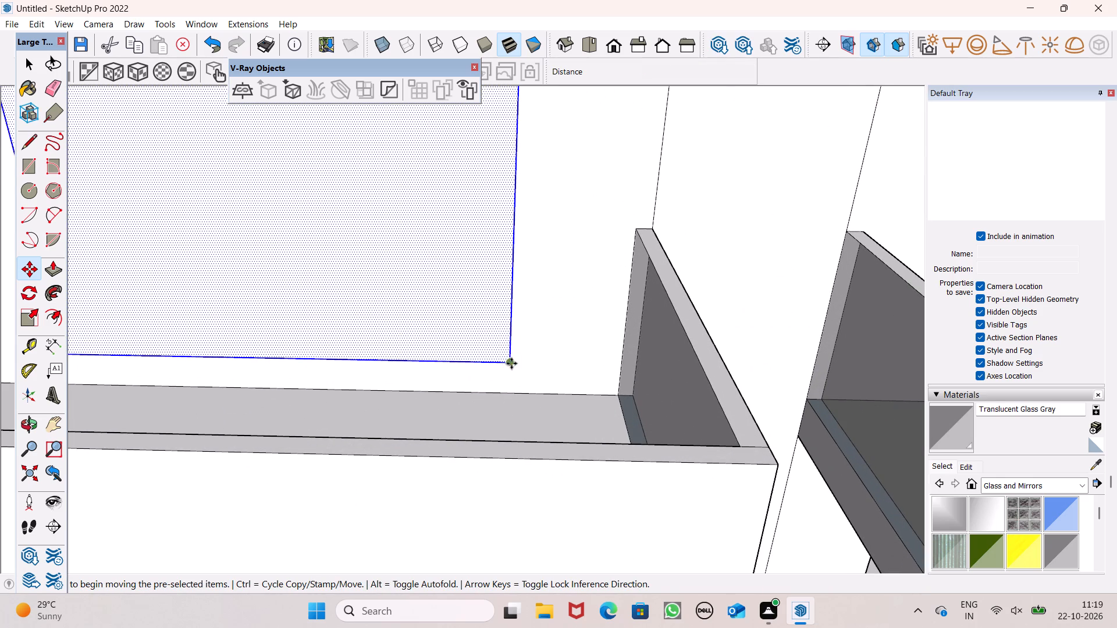
{"action": "left_click_drag", "start_coordinate": [513, 363], "coordinate": [514, 378]}
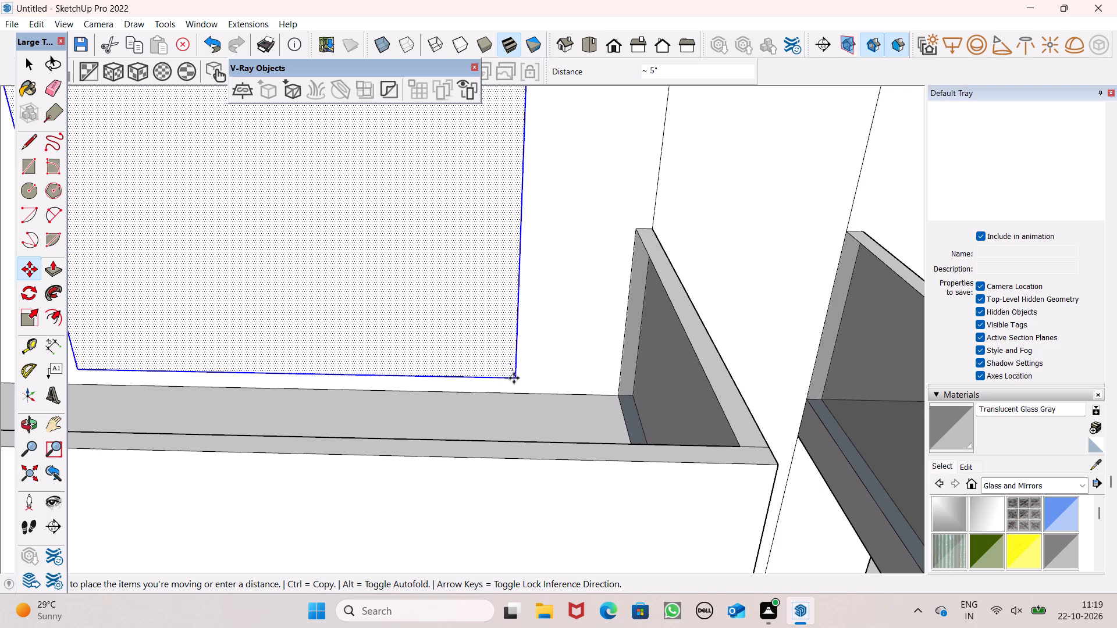
{"action": "left_click_drag", "start_coordinate": [514, 378], "coordinate": [511, 379]}
{"action": "scroll", "coordinate": [508, 320], "scroll_direction": "down", "scroll_amount": 10}
{"action": "key", "text": "space"}
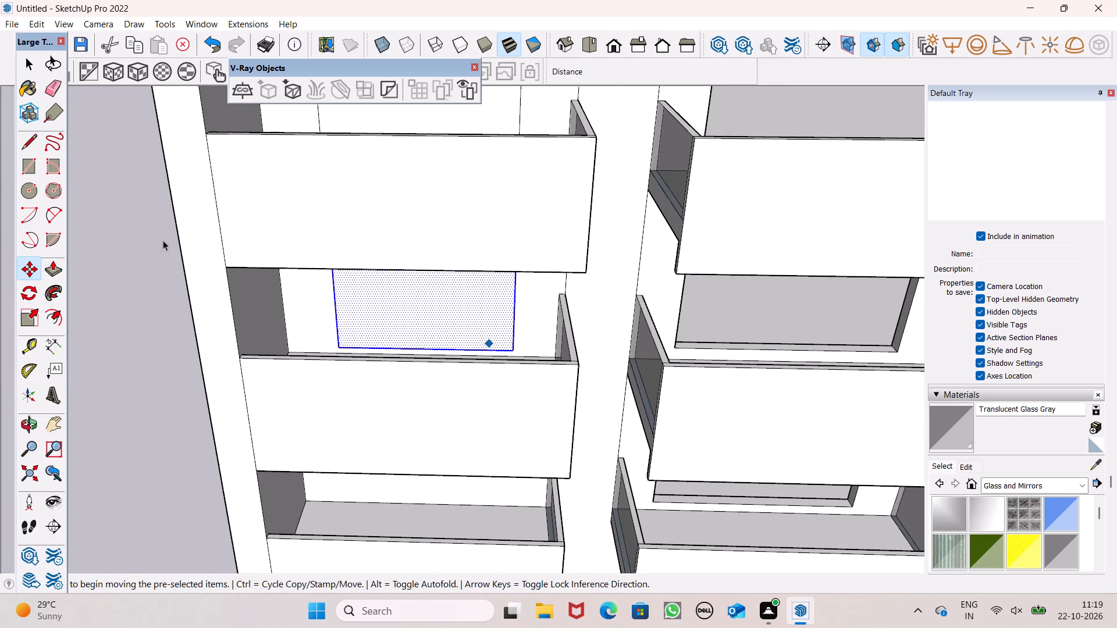
{"action": "left_click", "coordinate": [135, 238]}
Raise the end column's window behind the third balcony by about 1 7/16" on the facade wall.
{"action": "scroll", "coordinate": [448, 269], "scroll_direction": "down", "scroll_amount": 5}
{"action": "middle_click_drag", "start_coordinate": [511, 315], "coordinate": [496, 166]}
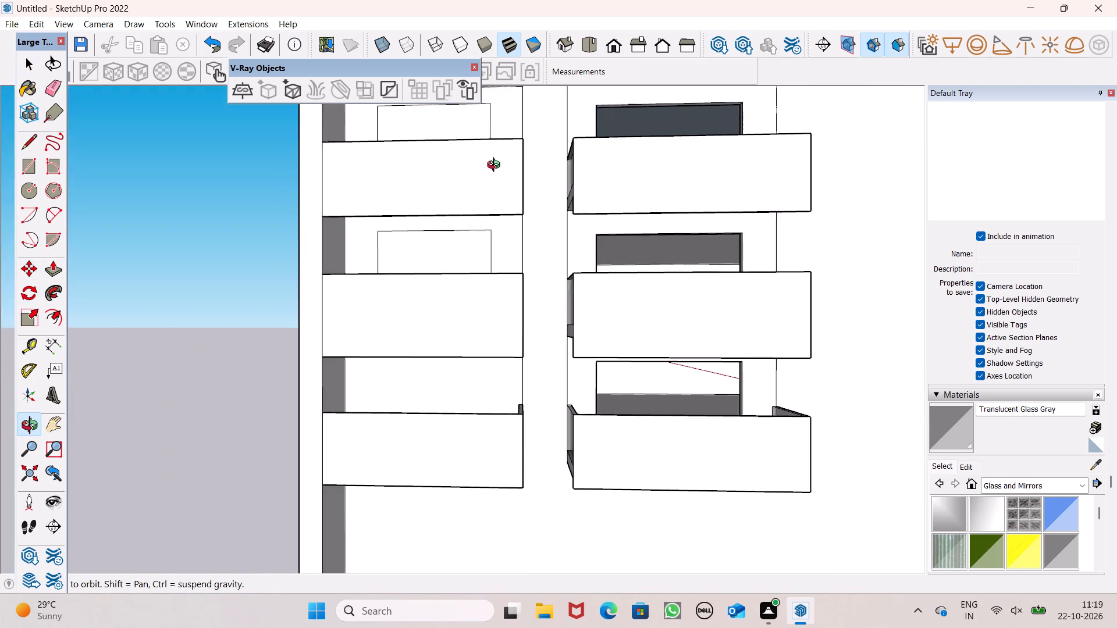
{"action": "middle_click_drag", "start_coordinate": [496, 166], "coordinate": [429, 379]}
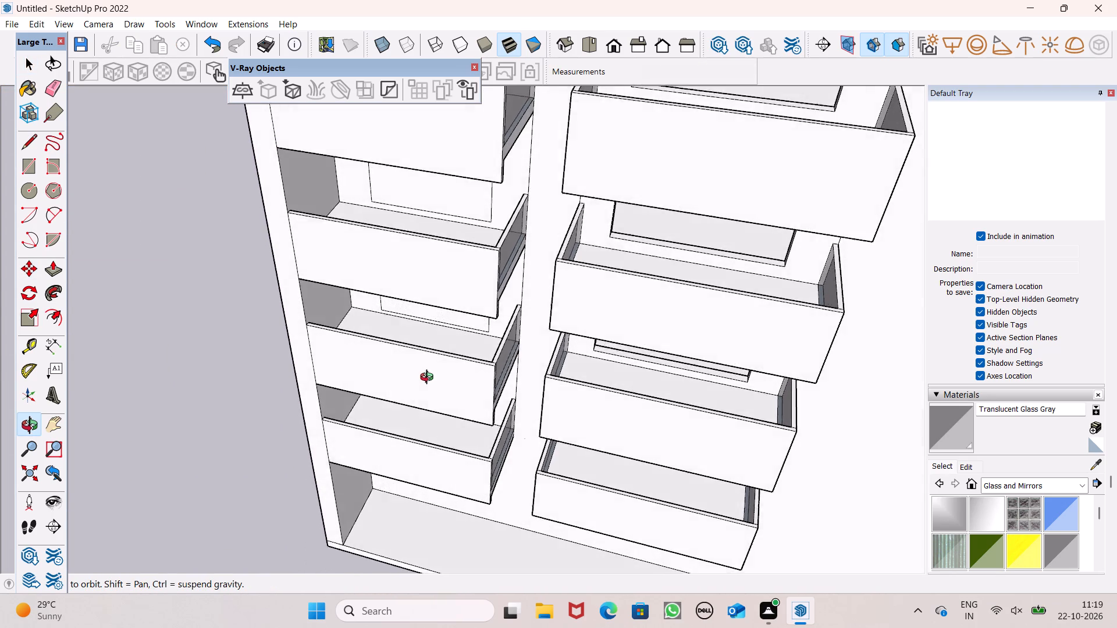
{"action": "middle_click_drag", "start_coordinate": [429, 379], "coordinate": [474, 349]}
{"action": "scroll", "coordinate": [472, 330], "scroll_direction": "down", "scroll_amount": 9}
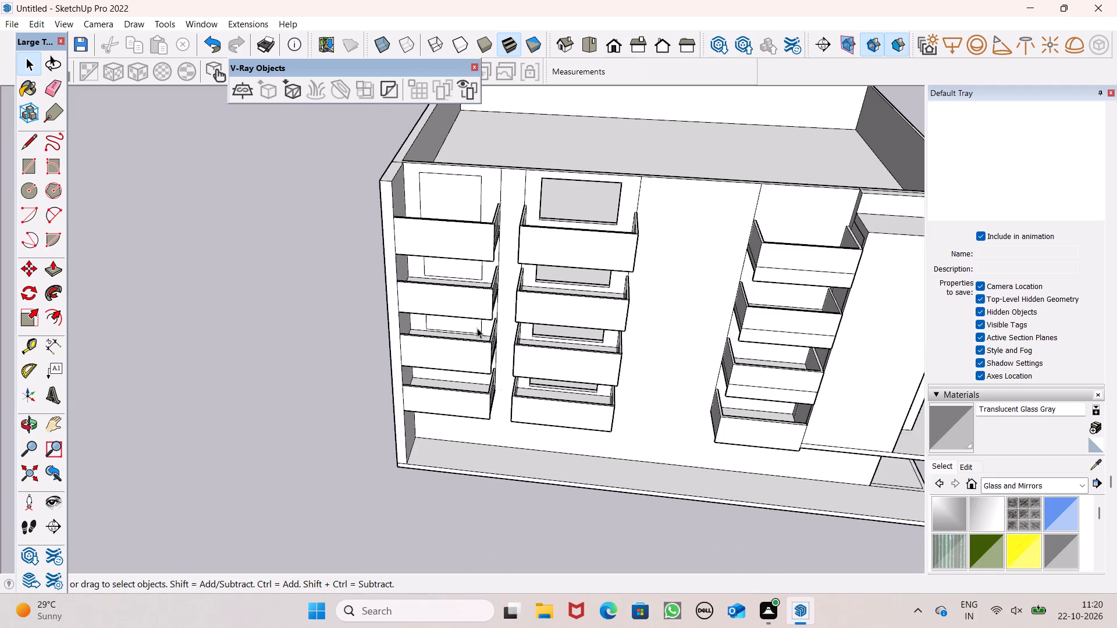
{"action": "middle_click_drag", "start_coordinate": [481, 336], "coordinate": [517, 213]}
{"action": "scroll", "coordinate": [494, 271], "scroll_direction": "up", "scroll_amount": 6}
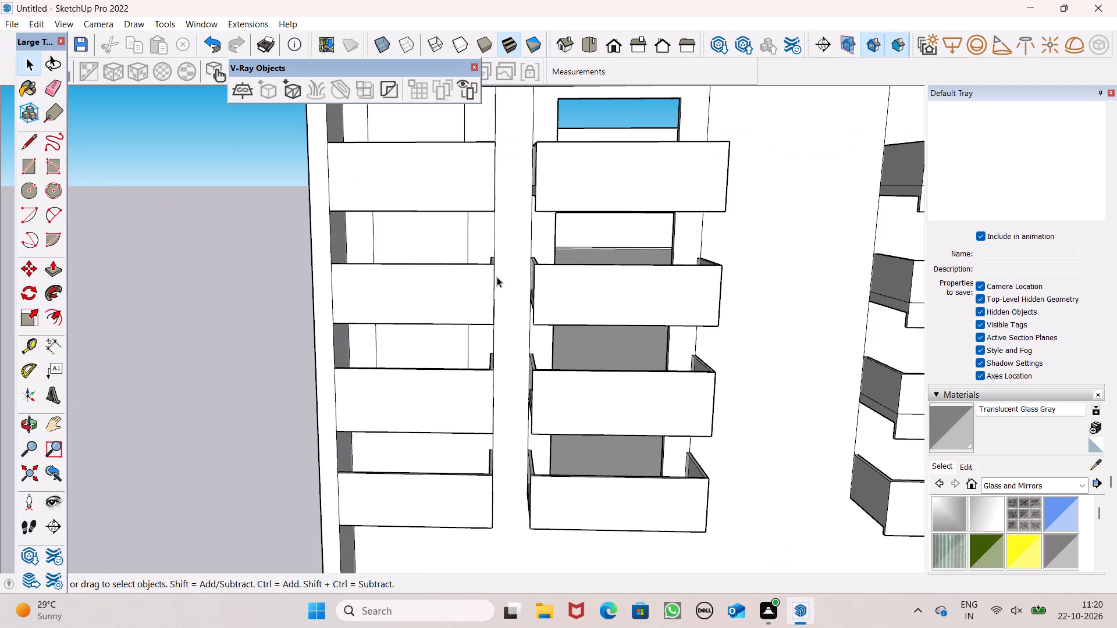
{"action": "double_click", "coordinate": [451, 335]}
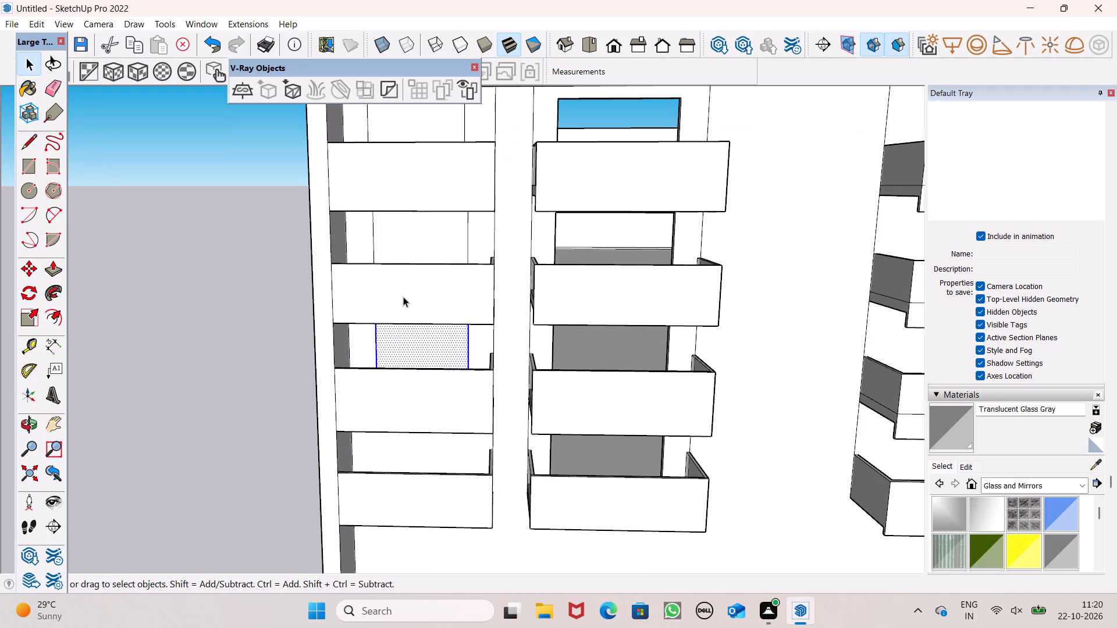
{"action": "key", "text": "m"}
{"action": "key", "text": "Return"}
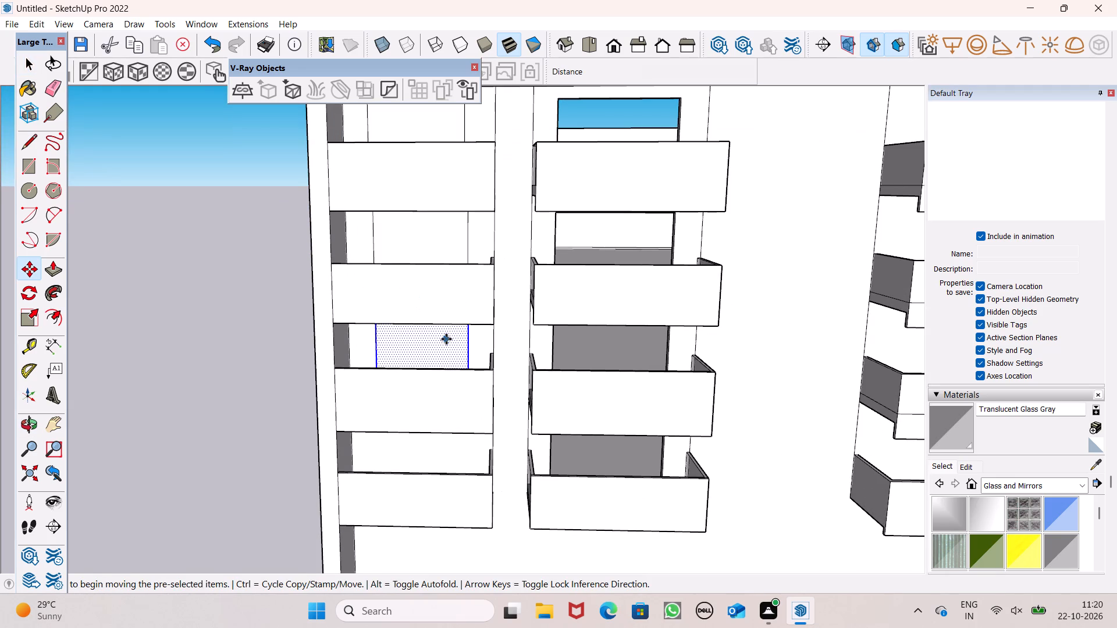
{"action": "middle_click_drag", "start_coordinate": [471, 384], "coordinate": [469, 429]}
{"action": "middle_click_drag", "start_coordinate": [460, 412], "coordinate": [457, 471]}
{"action": "scroll", "coordinate": [457, 471], "scroll_direction": "up", "scroll_amount": 1}
{"action": "middle_click_drag", "start_coordinate": [457, 471], "coordinate": [457, 470]}
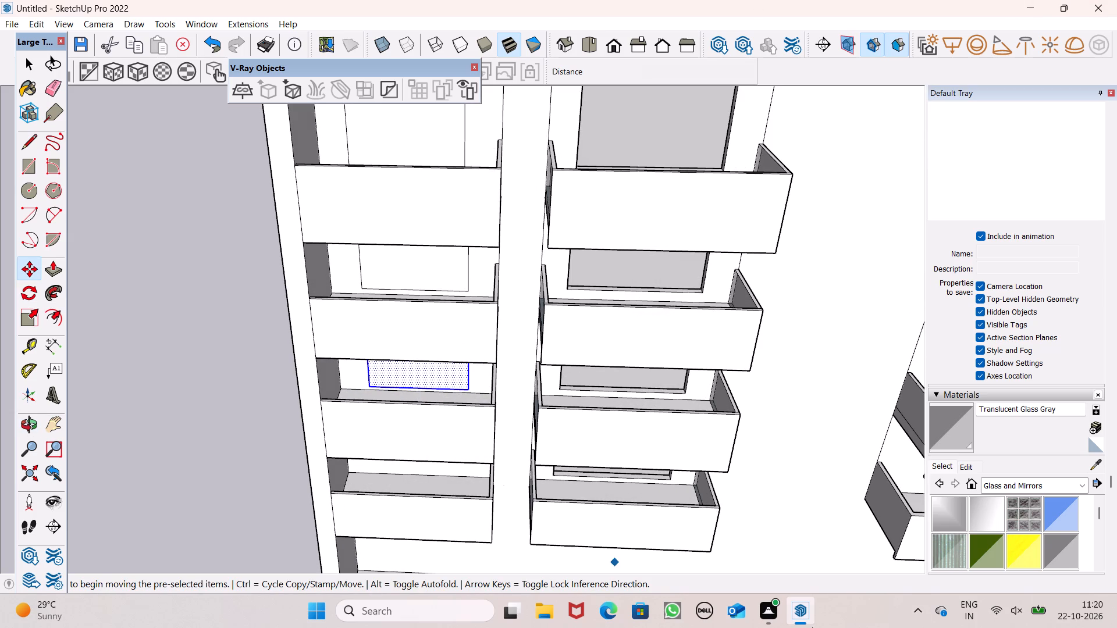
{"action": "scroll", "coordinate": [460, 386], "scroll_direction": "up", "scroll_amount": 6}
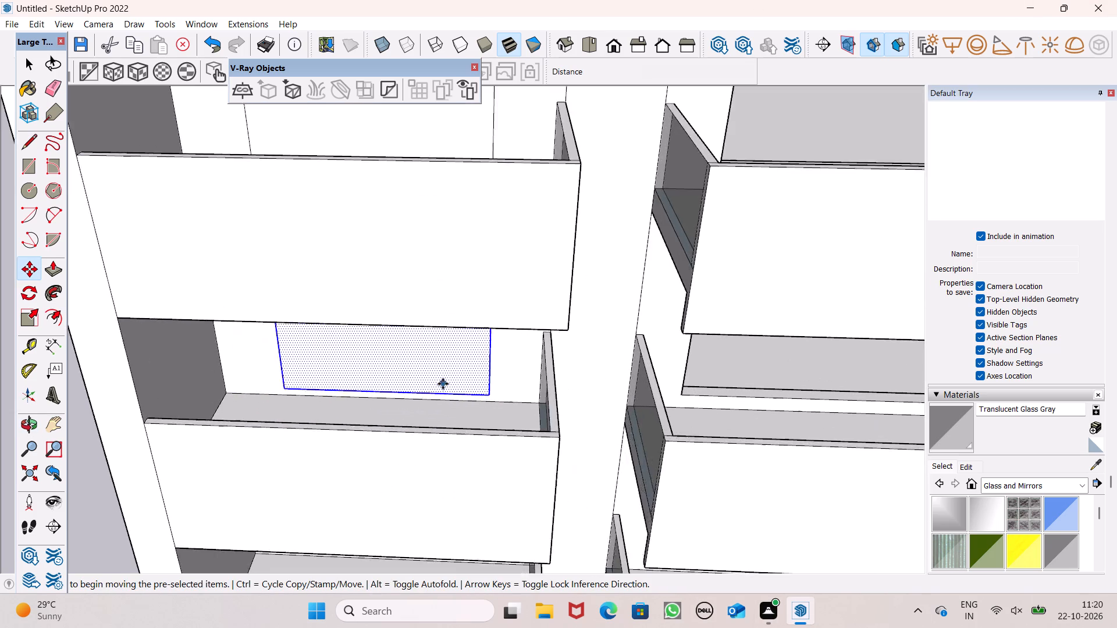
{"action": "scroll", "coordinate": [443, 384], "scroll_direction": "up", "scroll_amount": 2}
{"action": "scroll", "coordinate": [505, 394], "scroll_direction": "up", "scroll_amount": 6}
{"action": "left_click", "coordinate": [489, 394]}
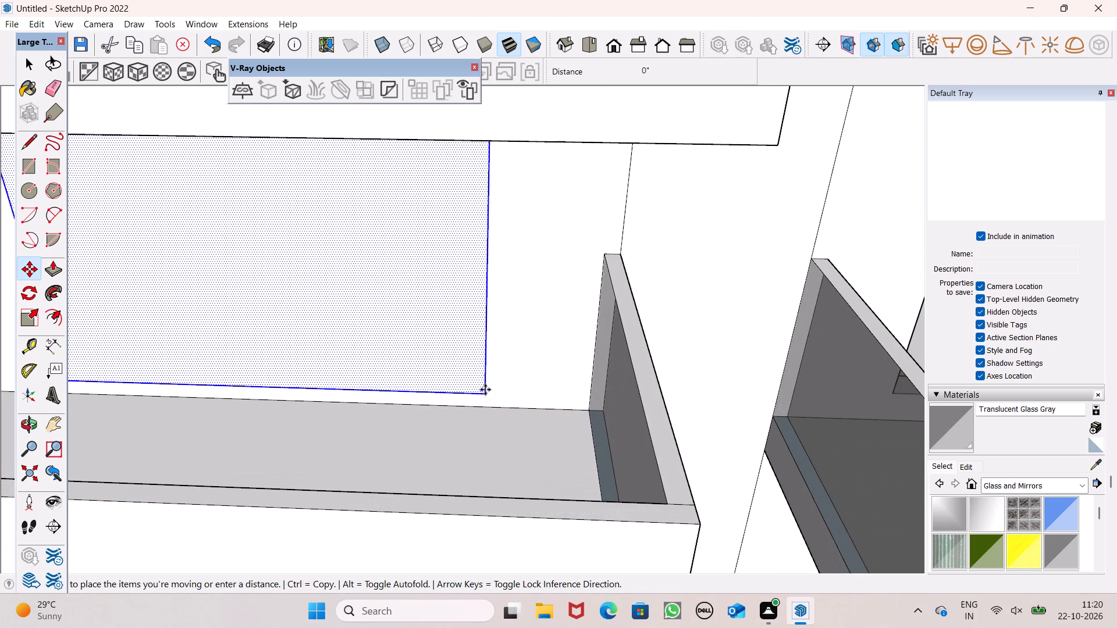
{"action": "left_click_drag", "start_coordinate": [485, 390], "coordinate": [492, 519]}
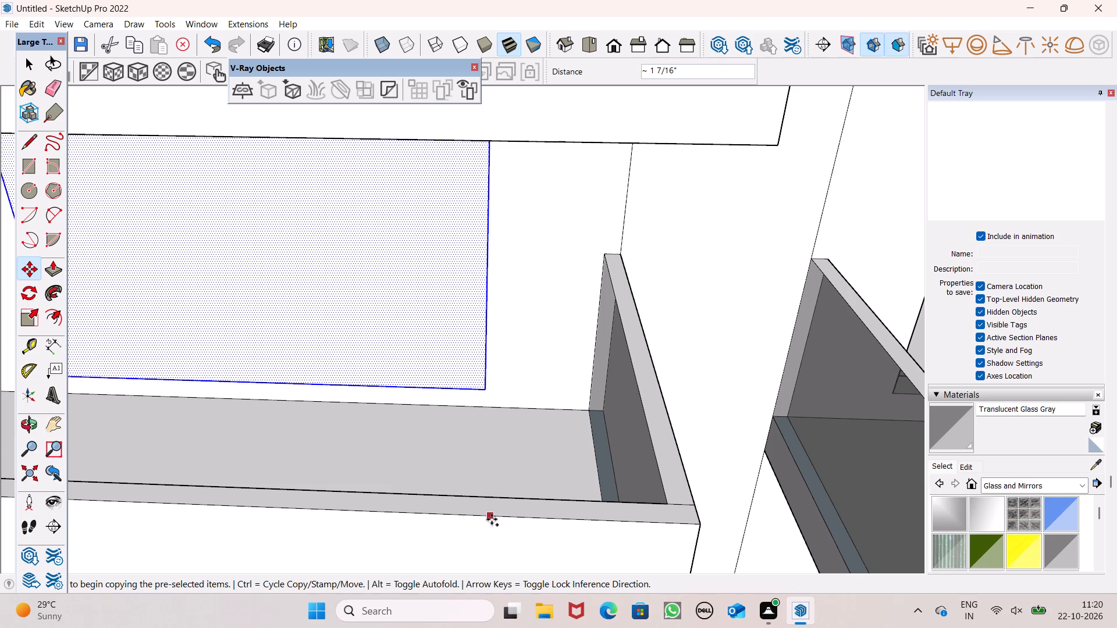
{"action": "left_click_drag", "start_coordinate": [492, 519], "coordinate": [532, 441]}
Copy the end column's third window from the top straight down the facade wall behind the fourth balcony.
{"action": "scroll", "coordinate": [519, 418], "scroll_direction": "down", "scroll_amount": 6}
{"action": "key", "text": "space"}
{"action": "scroll", "coordinate": [530, 386], "scroll_direction": "down", "scroll_amount": 8}
{"action": "middle_click_drag", "start_coordinate": [522, 404], "coordinate": [526, 270]}
{"action": "scroll", "coordinate": [526, 307], "scroll_direction": "down", "scroll_amount": 2}
{"action": "middle_click_drag", "start_coordinate": [522, 342], "coordinate": [479, 480]}
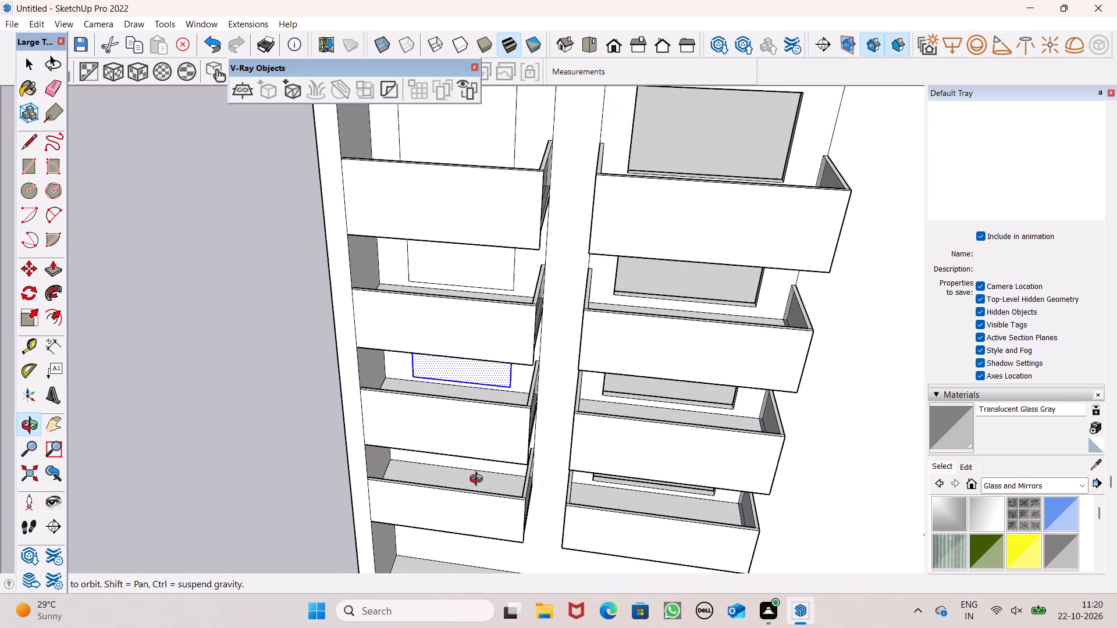
{"action": "middle_click_drag", "start_coordinate": [479, 480], "coordinate": [481, 480]}
{"action": "key", "text": "m"}
{"action": "key", "text": "Return"}
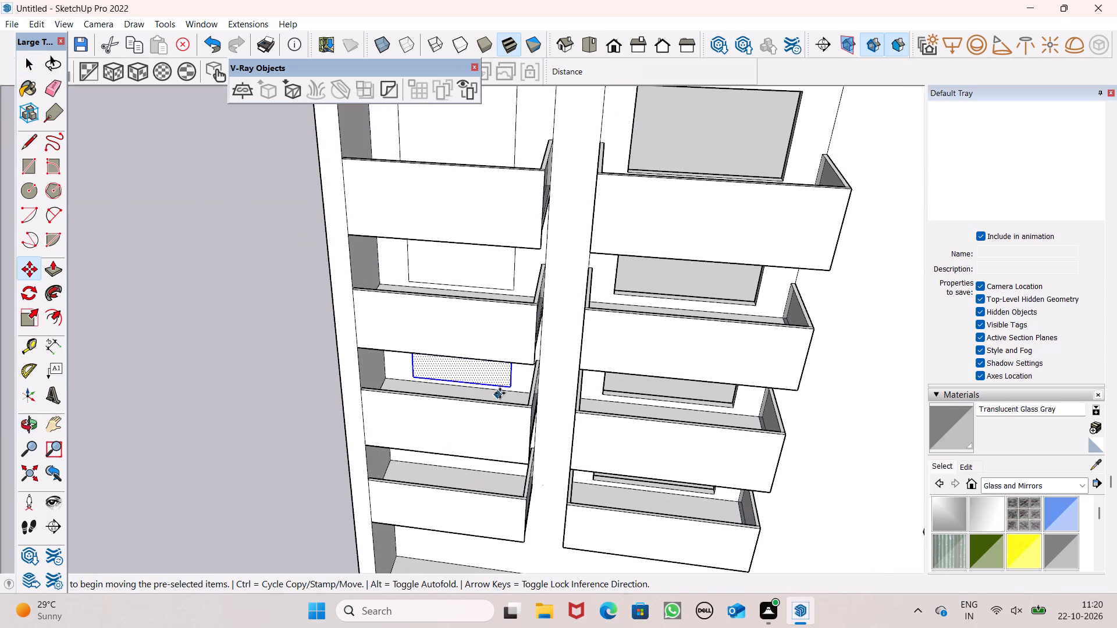
{"action": "left_click_drag", "start_coordinate": [508, 383], "coordinate": [502, 401]}
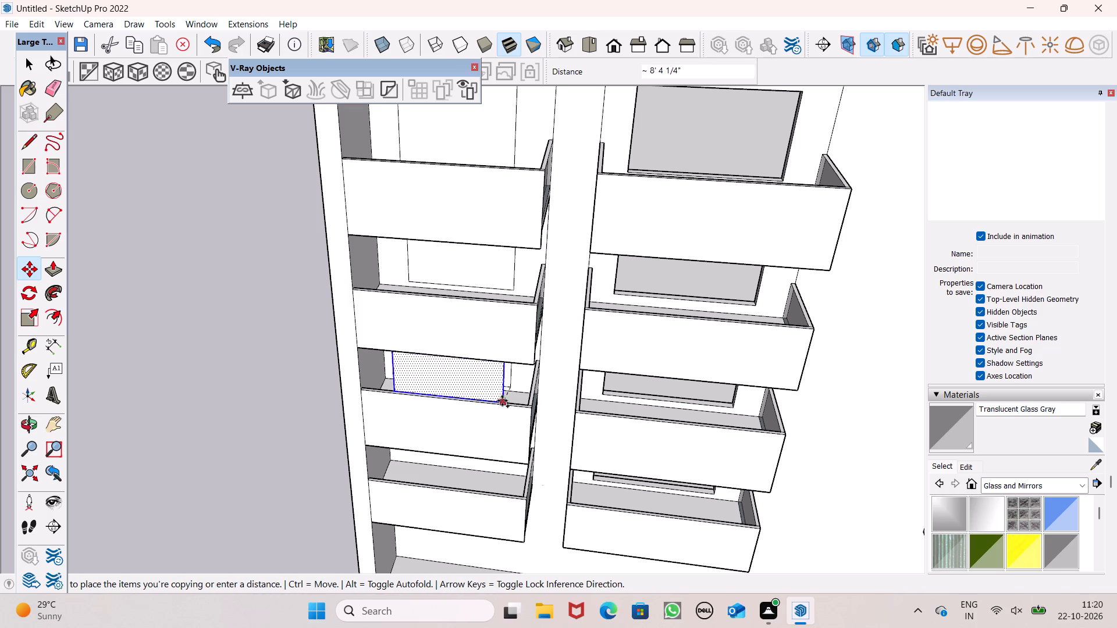
{"action": "left_click_drag", "start_coordinate": [502, 401], "coordinate": [507, 469]}
Lower the copied window behind the end column's fourth balcony by about 3 3/16" on the facade wall and deselect it.
{"action": "middle_click_drag", "start_coordinate": [514, 493], "coordinate": [482, 382]}
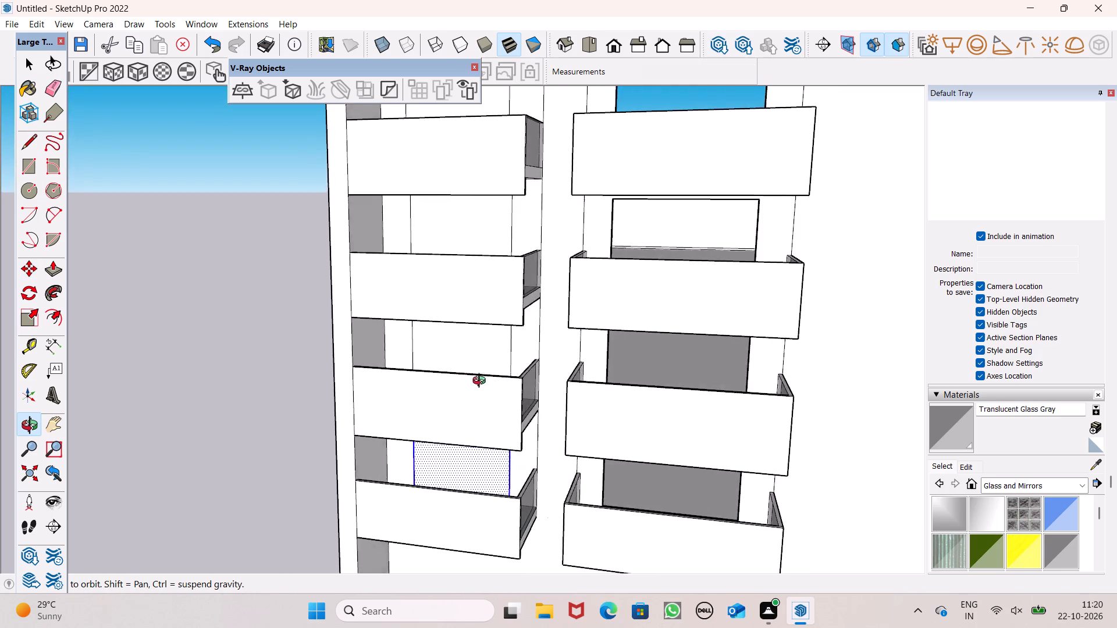
{"action": "middle_click_drag", "start_coordinate": [482, 382], "coordinate": [472, 386]}
{"action": "scroll", "coordinate": [467, 460], "scroll_direction": "up", "scroll_amount": 8}
{"action": "middle_click_drag", "start_coordinate": [518, 533], "coordinate": [559, 573]}
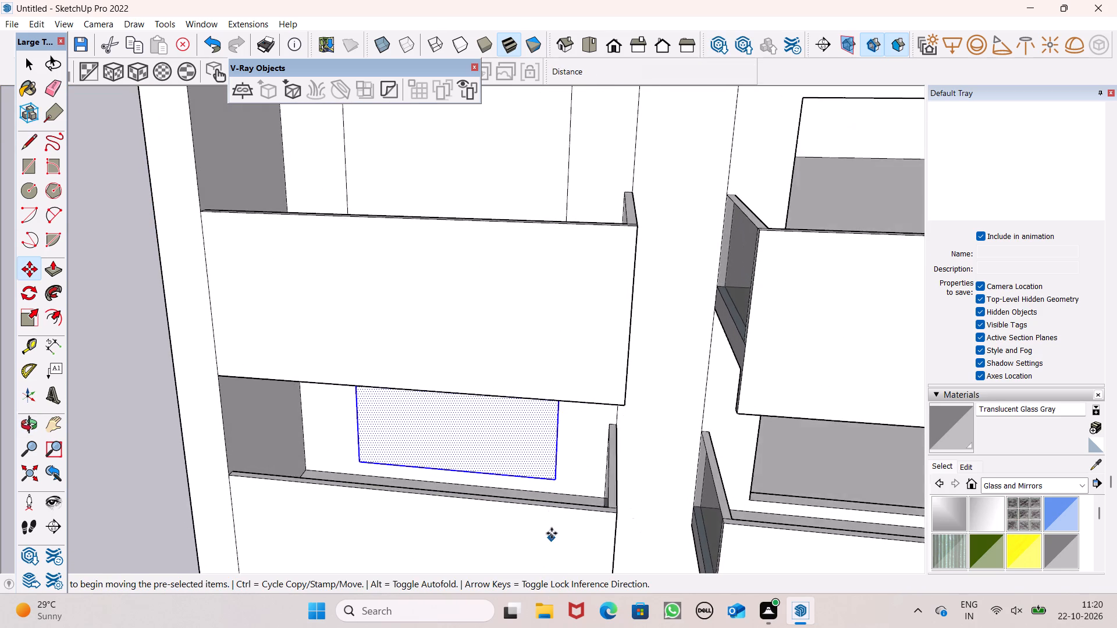
{"action": "scroll", "coordinate": [552, 518], "scroll_direction": "up", "scroll_amount": 7}
{"action": "middle_click_drag", "start_coordinate": [550, 493], "coordinate": [414, 480]}
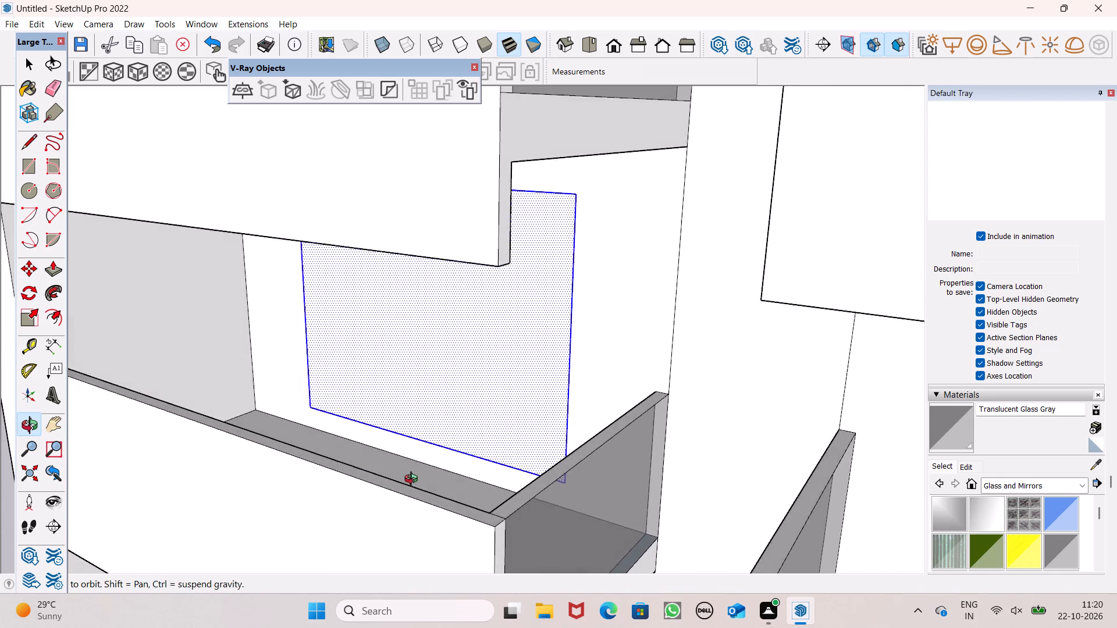
{"action": "middle_click_drag", "start_coordinate": [414, 480], "coordinate": [531, 499]}
{"action": "scroll", "coordinate": [528, 456], "scroll_direction": "up", "scroll_amount": 1}
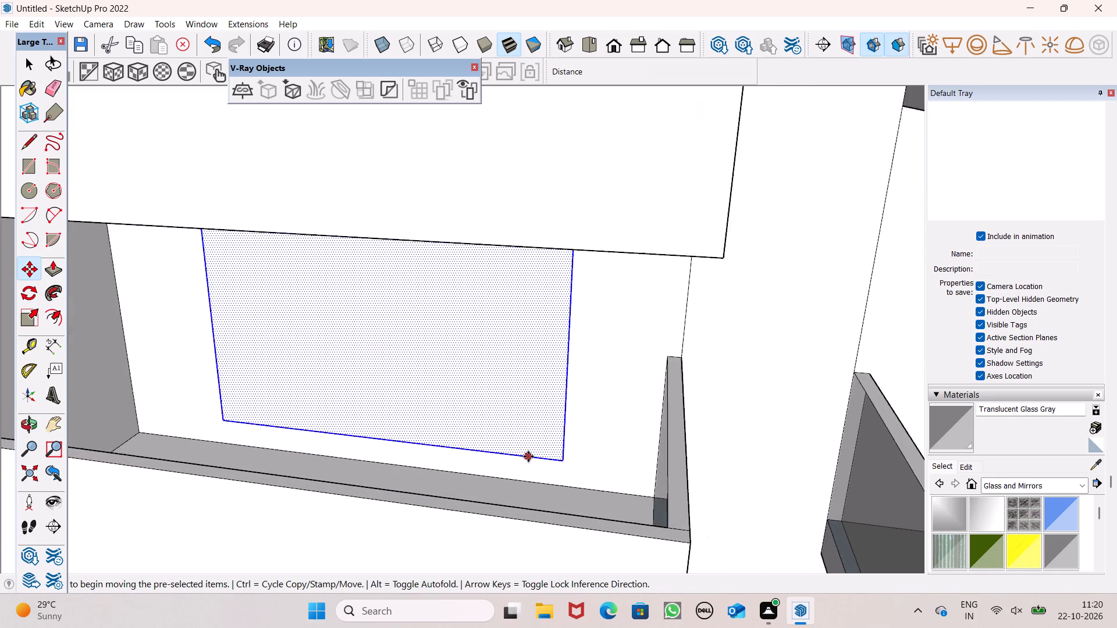
{"action": "scroll", "coordinate": [528, 456], "scroll_direction": "up", "scroll_amount": 6}
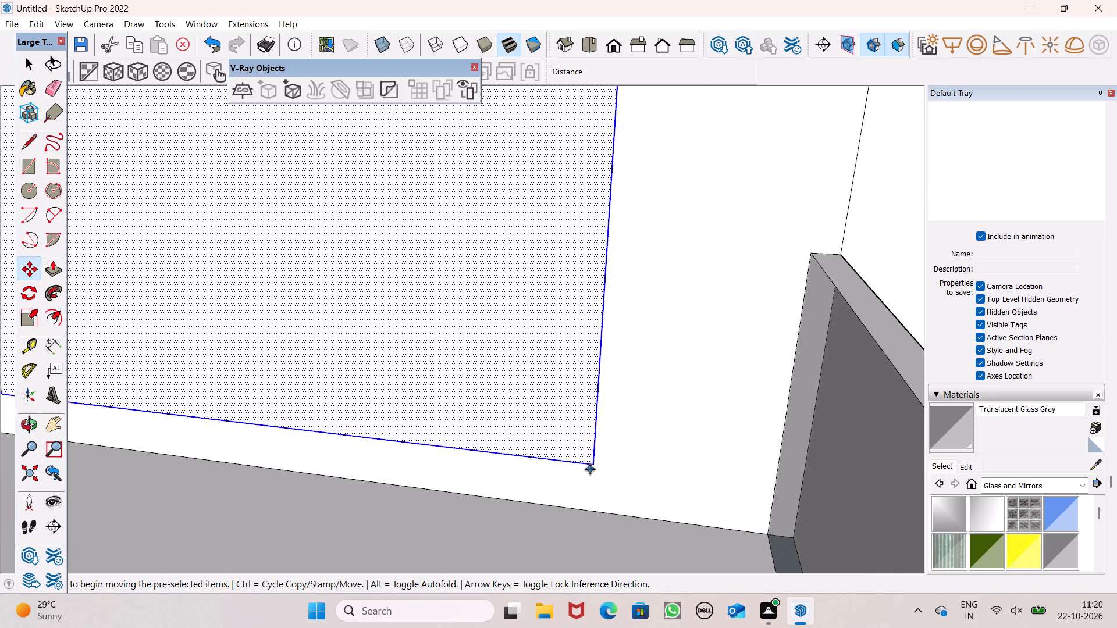
{"action": "left_click_drag", "start_coordinate": [593, 466], "coordinate": [592, 481]}
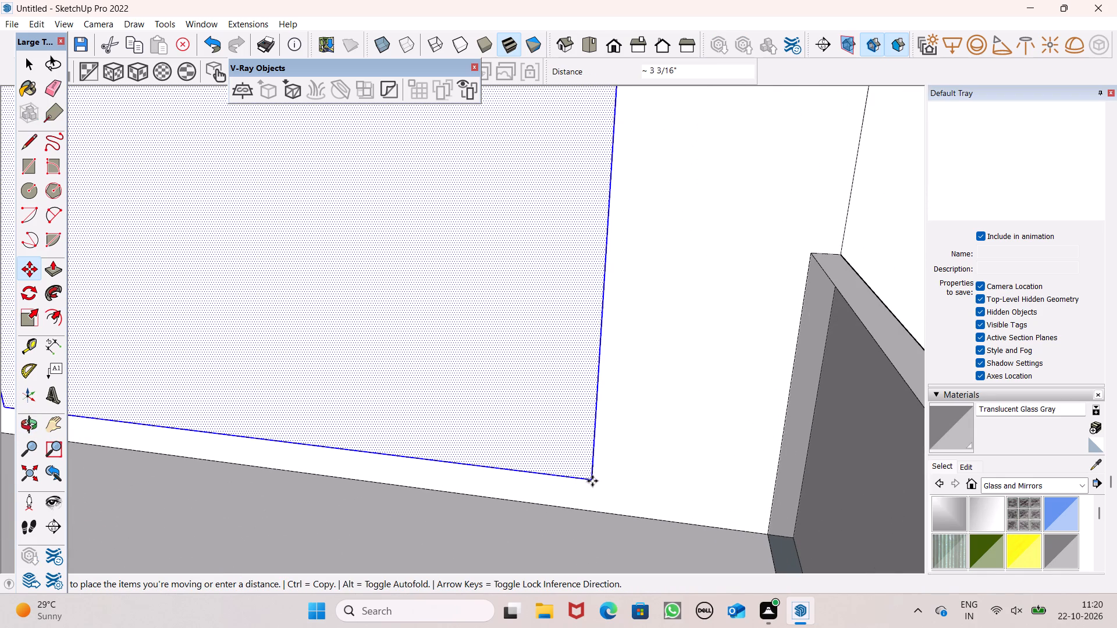
{"action": "left_click_drag", "start_coordinate": [592, 481], "coordinate": [593, 481]}
{"action": "key", "text": "space"}
{"action": "key", "text": "space"}
{"action": "scroll", "coordinate": [555, 412], "scroll_direction": "down", "scroll_amount": 14}
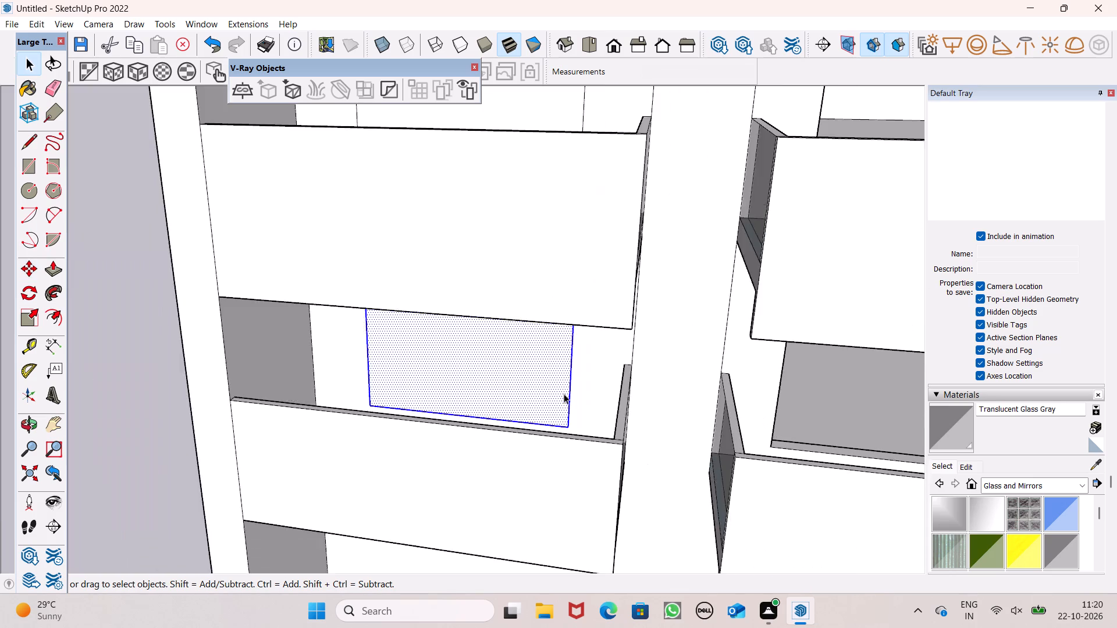
{"action": "scroll", "coordinate": [564, 394], "scroll_direction": "down", "scroll_amount": 5}
{"action": "left_click", "coordinate": [290, 386]}
Push the end column's top window face 9" through the facade wall to cut the opening behind the top balcony.
{"action": "scroll", "coordinate": [535, 404], "scroll_direction": "down", "scroll_amount": 4}
{"action": "middle_click_drag", "start_coordinate": [552, 426], "coordinate": [609, 406]}
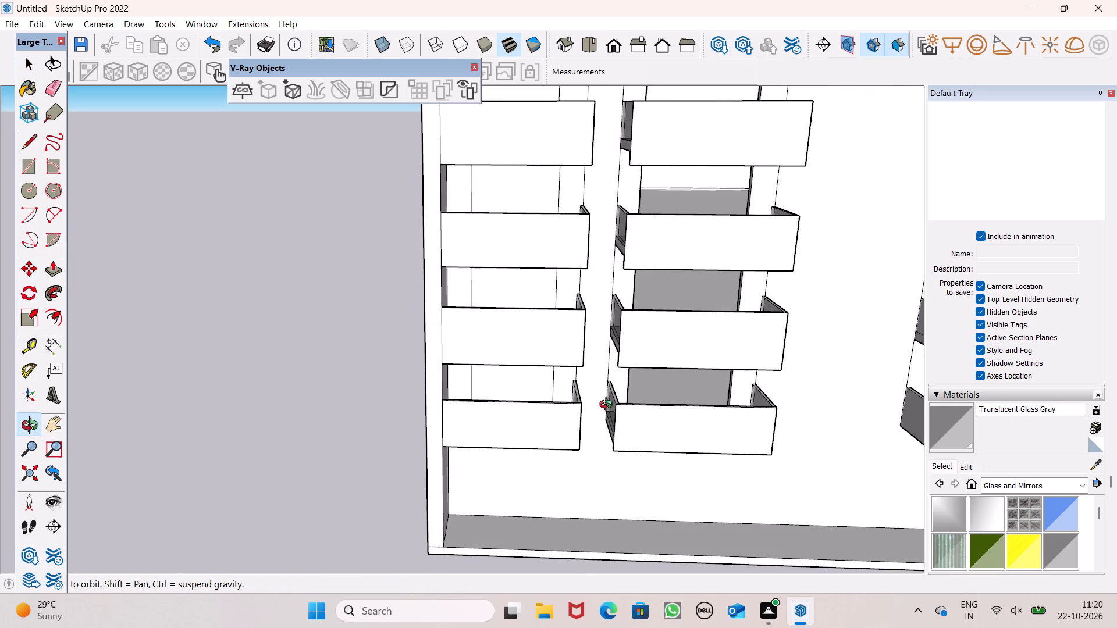
{"action": "middle_click_drag", "start_coordinate": [609, 406], "coordinate": [568, 402]}
{"action": "scroll", "coordinate": [569, 424], "scroll_direction": "down", "scroll_amount": 3}
{"action": "scroll", "coordinate": [612, 219], "scroll_direction": "up", "scroll_amount": 2}
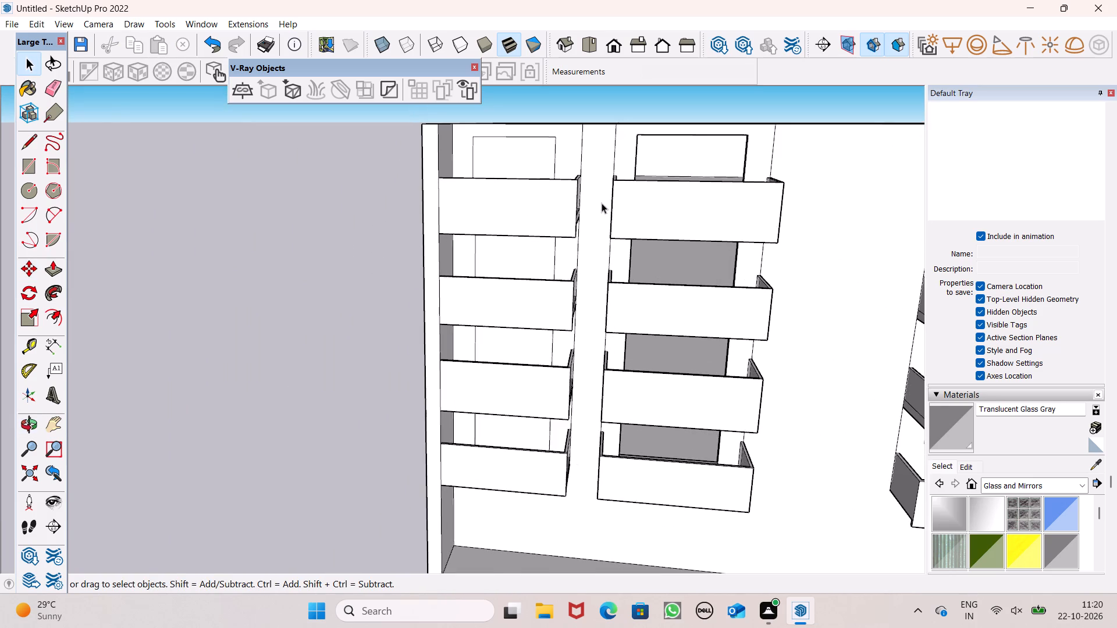
{"action": "scroll", "coordinate": [593, 218], "scroll_direction": "down", "scroll_amount": 4}
{"action": "scroll", "coordinate": [592, 96], "scroll_direction": "up", "scroll_amount": 5}
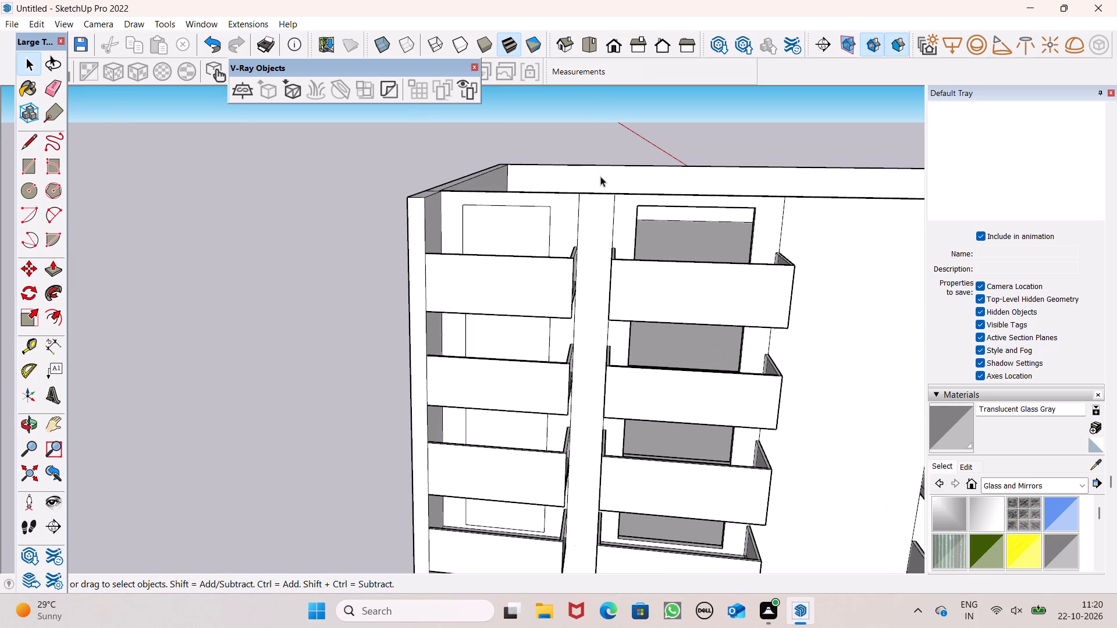
{"action": "middle_click_drag", "start_coordinate": [601, 227], "coordinate": [640, 222]}
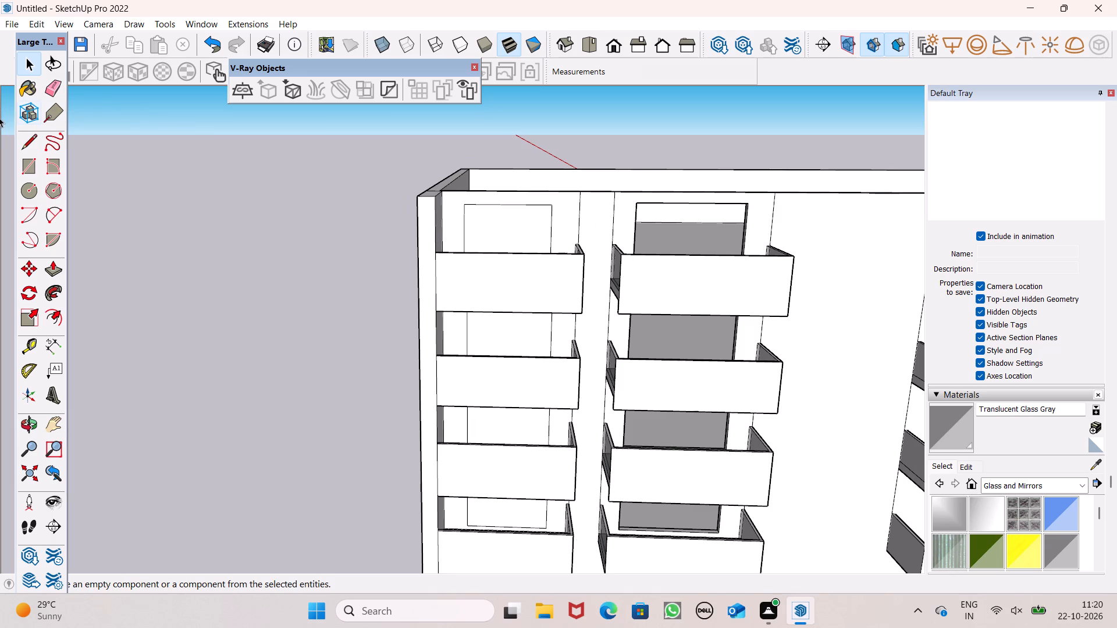
{"action": "left_click", "coordinate": [47, 273]}
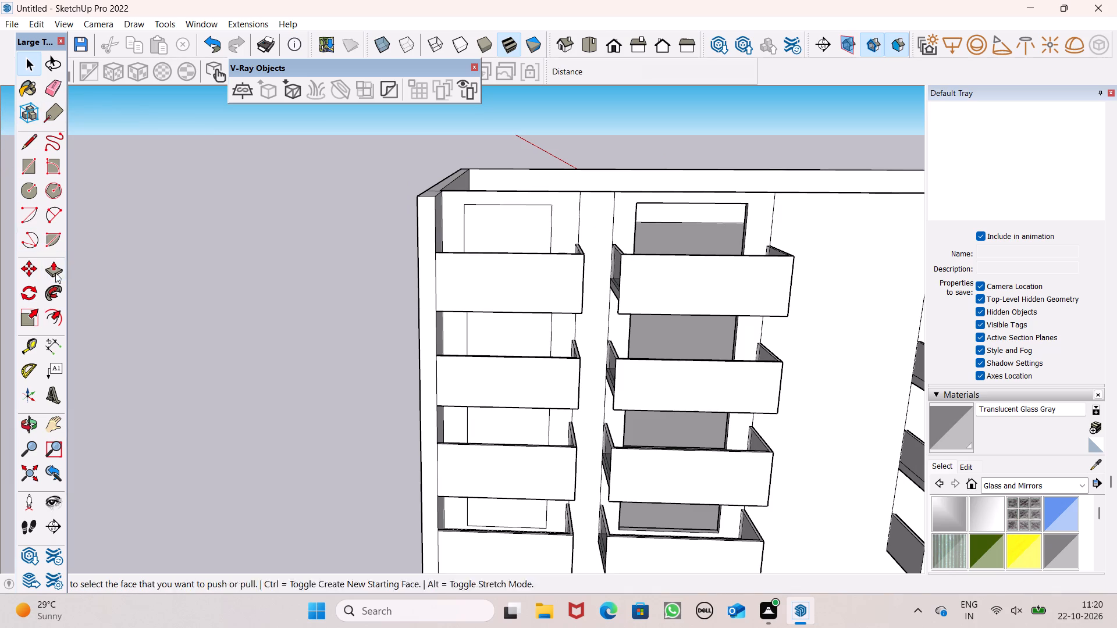
{"action": "scroll", "coordinate": [529, 218], "scroll_direction": "up", "scroll_amount": 2}
{"action": "scroll", "coordinate": [532, 237], "scroll_direction": "down", "scroll_amount": 2}
{"action": "middle_click_drag", "start_coordinate": [529, 246], "coordinate": [513, 303]}
{"action": "scroll", "coordinate": [493, 270], "scroll_direction": "up", "scroll_amount": 3}
{"action": "left_click_drag", "start_coordinate": [479, 276], "coordinate": [490, 265]}
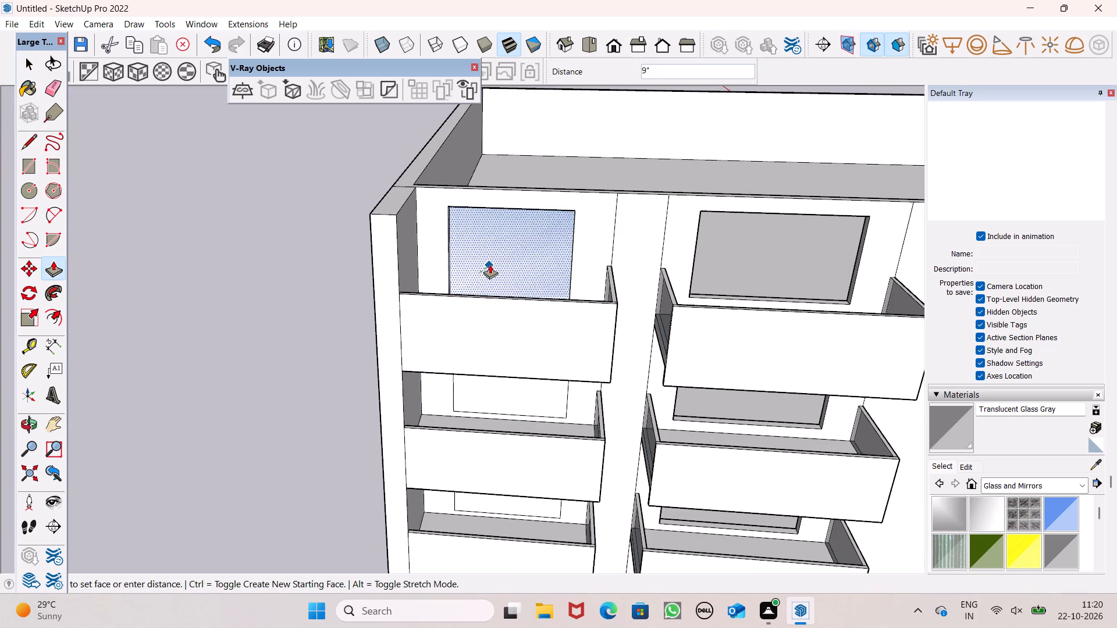
{"action": "left_click_drag", "start_coordinate": [490, 265], "coordinate": [500, 262]}
Push the end column's second and third window faces from the top 9" through the facade wall to cut their openings.
{"action": "scroll", "coordinate": [360, 195], "scroll_direction": "down", "scroll_amount": 5}
{"action": "middle_click", "coordinate": [410, 348]}
{"action": "scroll", "coordinate": [415, 346], "scroll_direction": "up", "scroll_amount": 1}
{"action": "scroll", "coordinate": [463, 340], "scroll_direction": "up", "scroll_amount": 5}
{"action": "left_click_drag", "start_coordinate": [424, 324], "coordinate": [451, 314]}
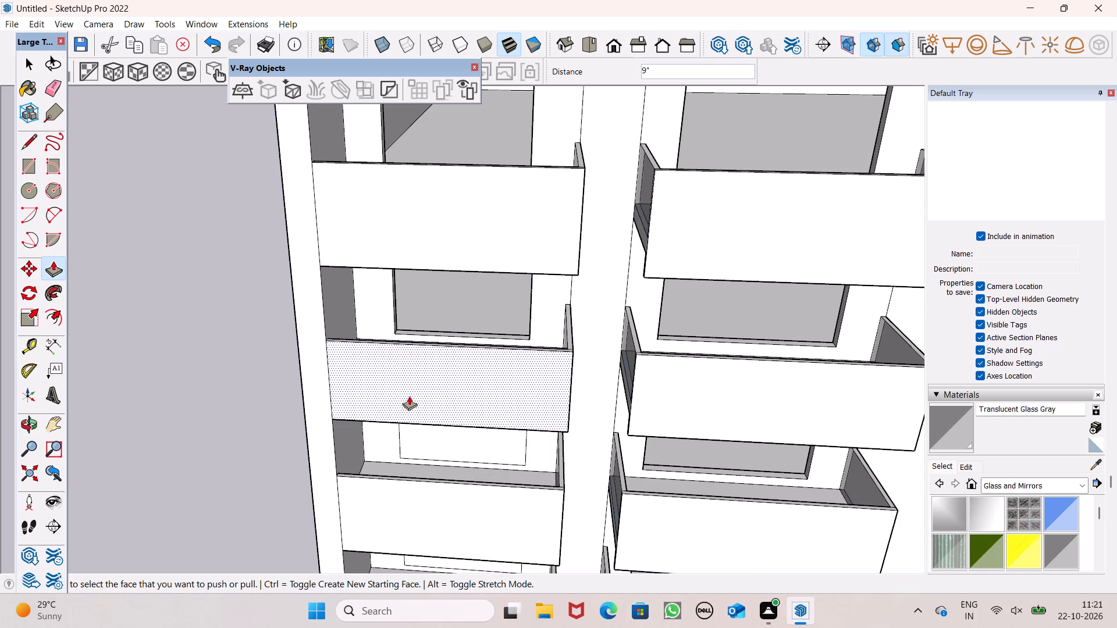
{"action": "scroll", "coordinate": [522, 240], "scroll_direction": "down", "scroll_amount": 5}
{"action": "scroll", "coordinate": [527, 395], "scroll_direction": "up", "scroll_amount": 5}
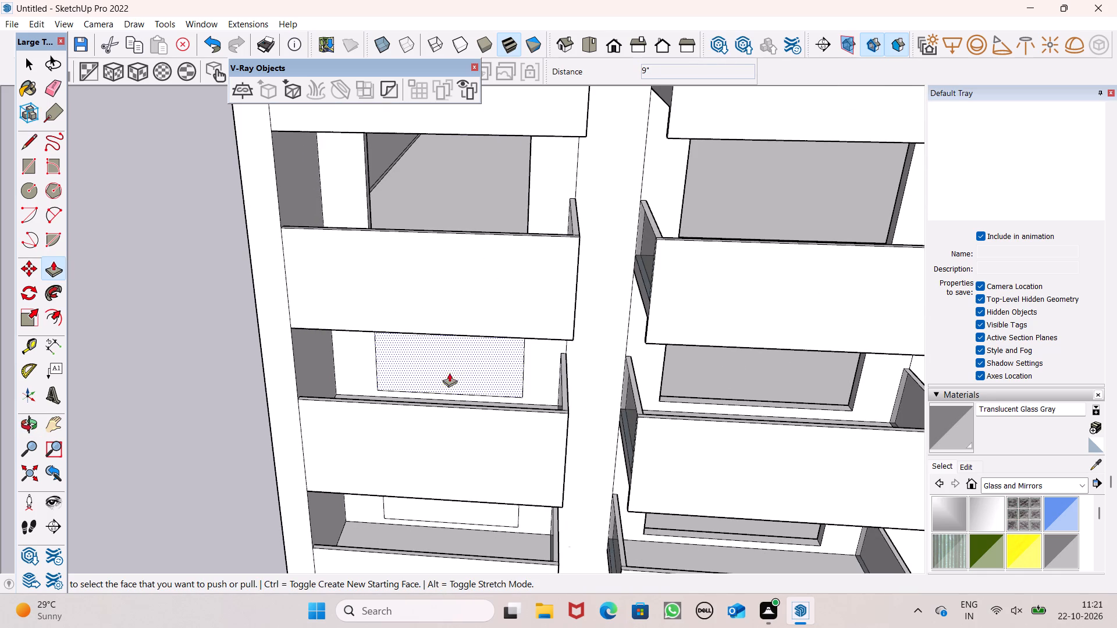
{"action": "left_click_drag", "start_coordinate": [432, 381], "coordinate": [467, 363]}
Push the end column's bottom window face 9" through the facade wall to cut the opening behind the fourth balcony.
{"action": "scroll", "coordinate": [424, 294], "scroll_direction": "down", "scroll_amount": 4}
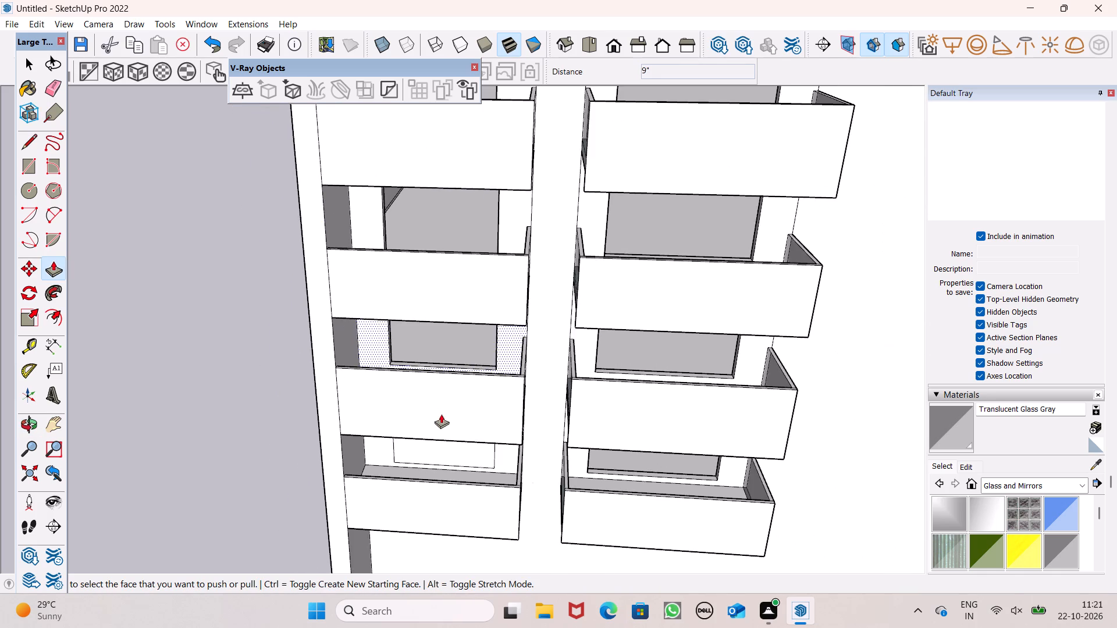
{"action": "scroll", "coordinate": [440, 424], "scroll_direction": "up", "scroll_amount": 3}
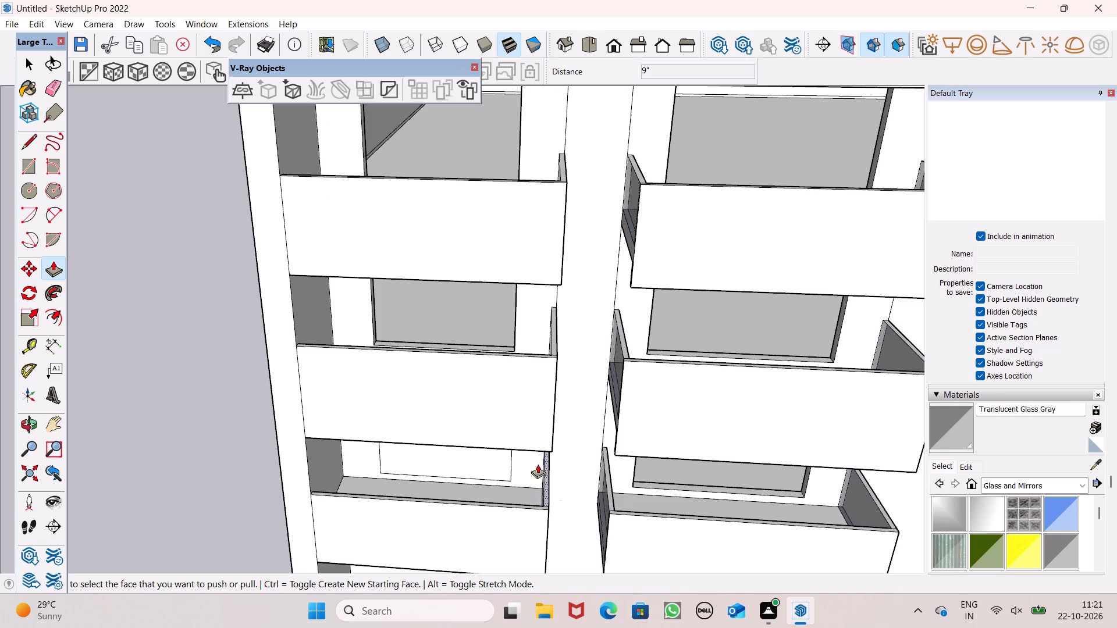
{"action": "left_click_drag", "start_coordinate": [407, 467], "coordinate": [426, 465]}
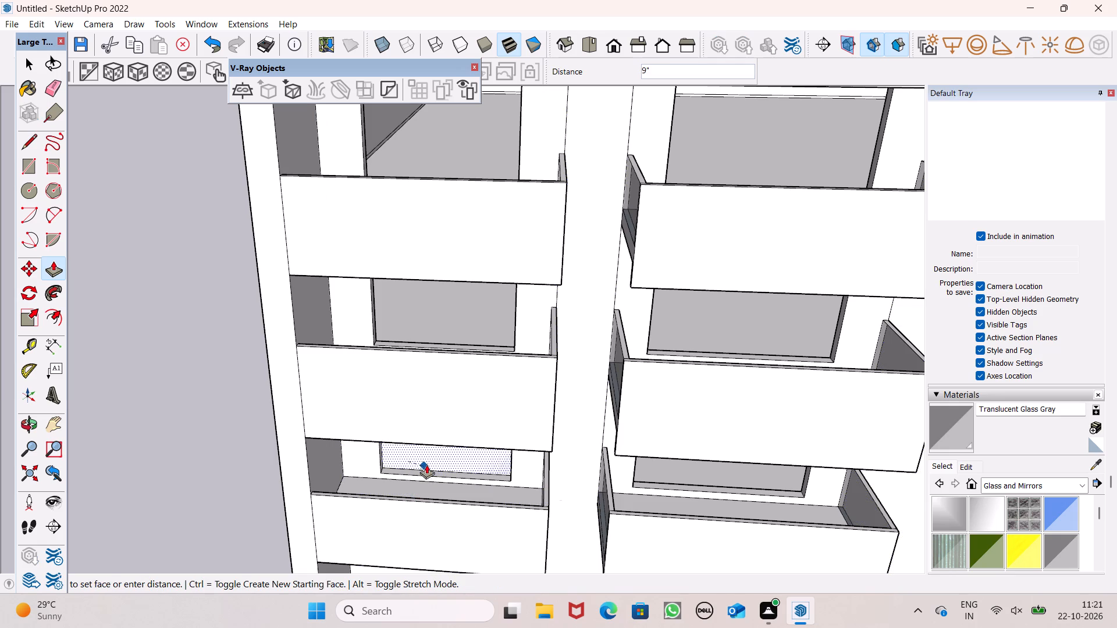
{"action": "left_click_drag", "start_coordinate": [426, 465], "coordinate": [432, 463]}
{"action": "scroll", "coordinate": [405, 341], "scroll_direction": "down", "scroll_amount": 5}
{"action": "middle_click_drag", "start_coordinate": [444, 408], "coordinate": [463, 267]}
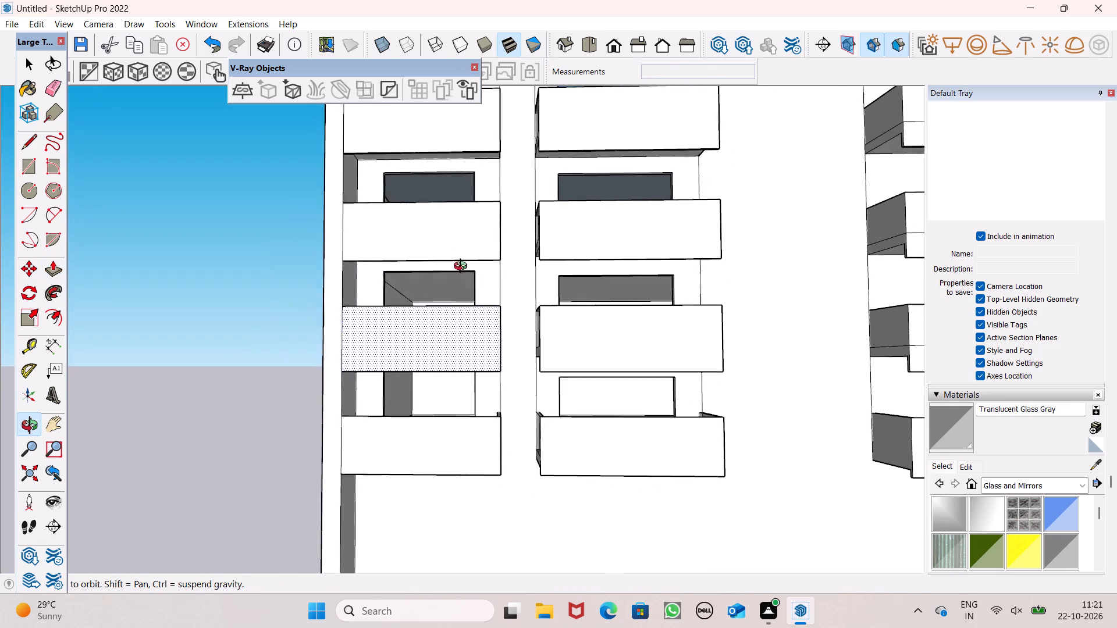
{"action": "middle_click_drag", "start_coordinate": [463, 267], "coordinate": [387, 347]}
{"action": "scroll", "coordinate": [386, 345], "scroll_direction": "up", "scroll_amount": 1}
{"action": "scroll", "coordinate": [302, 367], "scroll_direction": "down", "scroll_amount": 4}
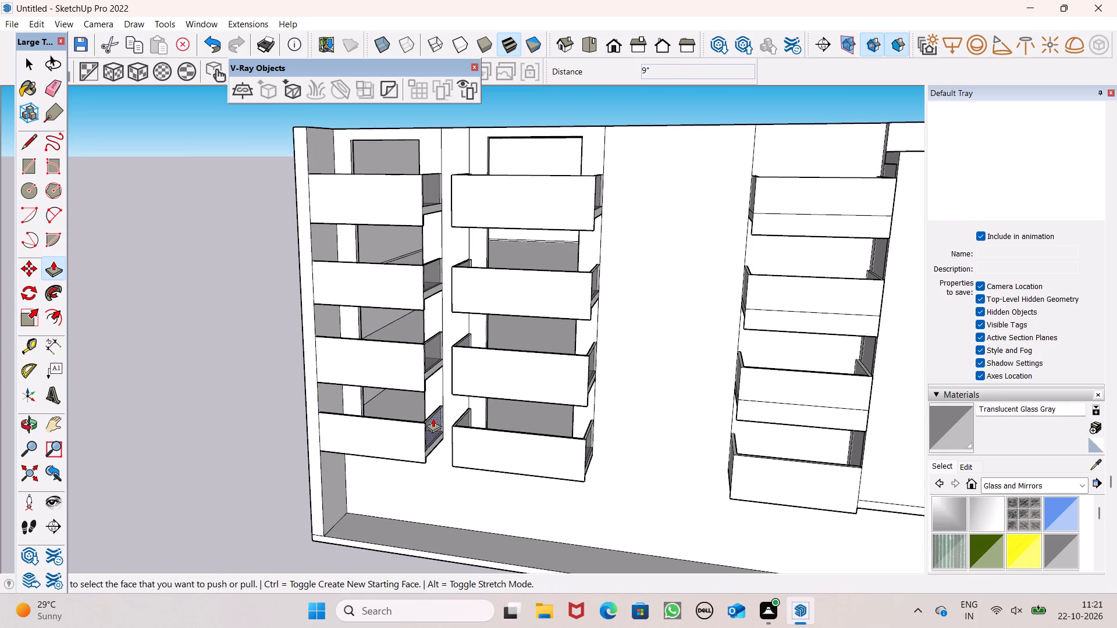
{"action": "key", "text": "space"}
{"action": "middle_click_drag", "start_coordinate": [354, 408], "coordinate": [517, 374]}
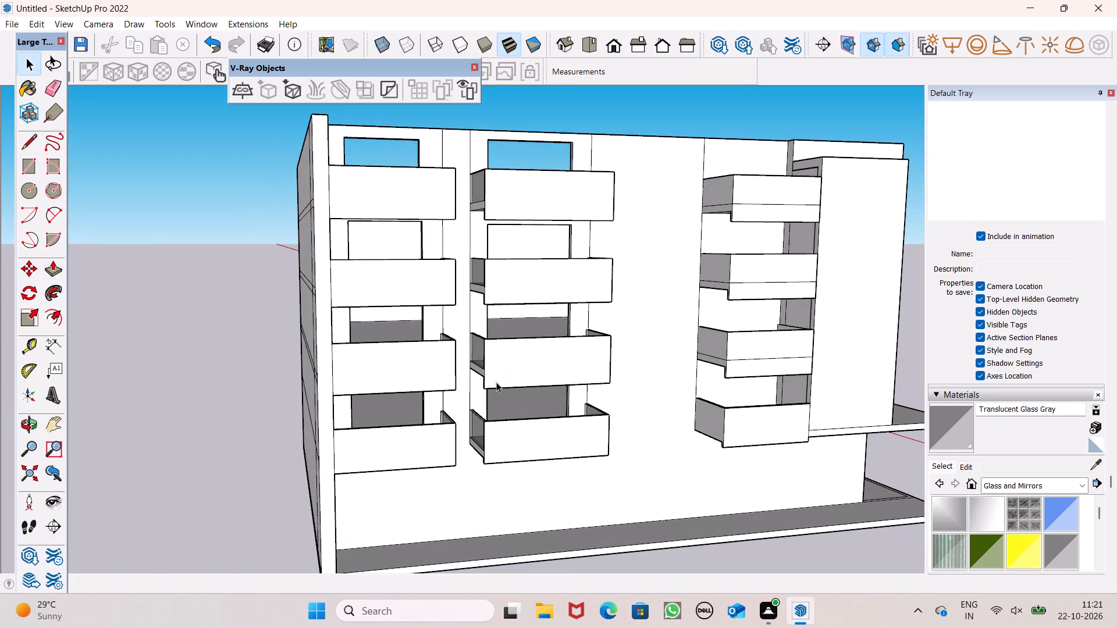
Draw a window rectangle about 7' 5 3/4" by 7' 5 3/4" on the facade wall behind the top balcony beside the projecting block.
{"action": "scroll", "coordinate": [475, 397], "scroll_direction": "up", "scroll_amount": 7}
{"action": "middle_click_drag", "start_coordinate": [419, 409], "coordinate": [188, 449]}
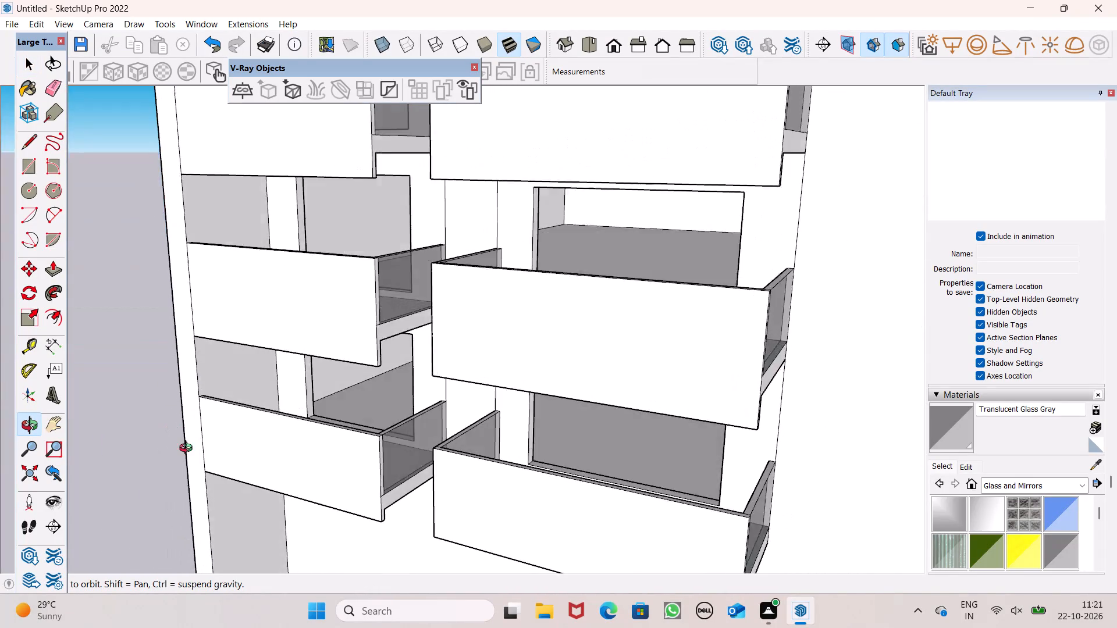
{"action": "middle_click_drag", "start_coordinate": [188, 449], "coordinate": [372, 490]}
{"action": "scroll", "coordinate": [279, 372], "scroll_direction": "down", "scroll_amount": 5}
{"action": "scroll", "coordinate": [590, 145], "scroll_direction": "down", "scroll_amount": 5}
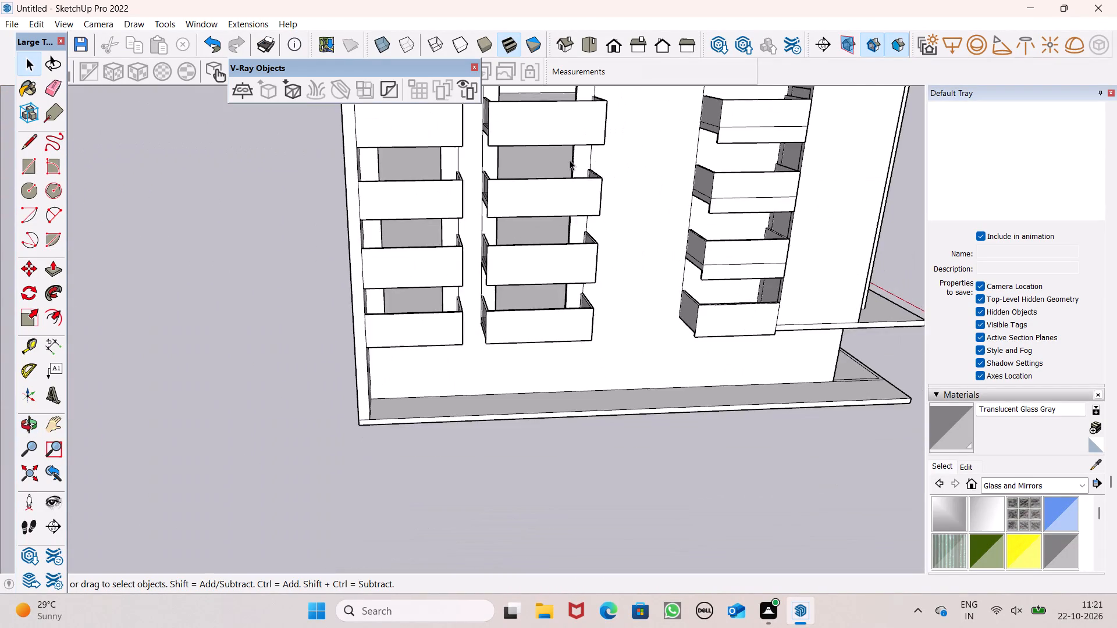
{"action": "scroll", "coordinate": [565, 170], "scroll_direction": "down", "scroll_amount": 6}
{"action": "middle_click_drag", "start_coordinate": [534, 217], "coordinate": [492, 322]}
{"action": "scroll", "coordinate": [848, 158], "scroll_direction": "up", "scroll_amount": 2}
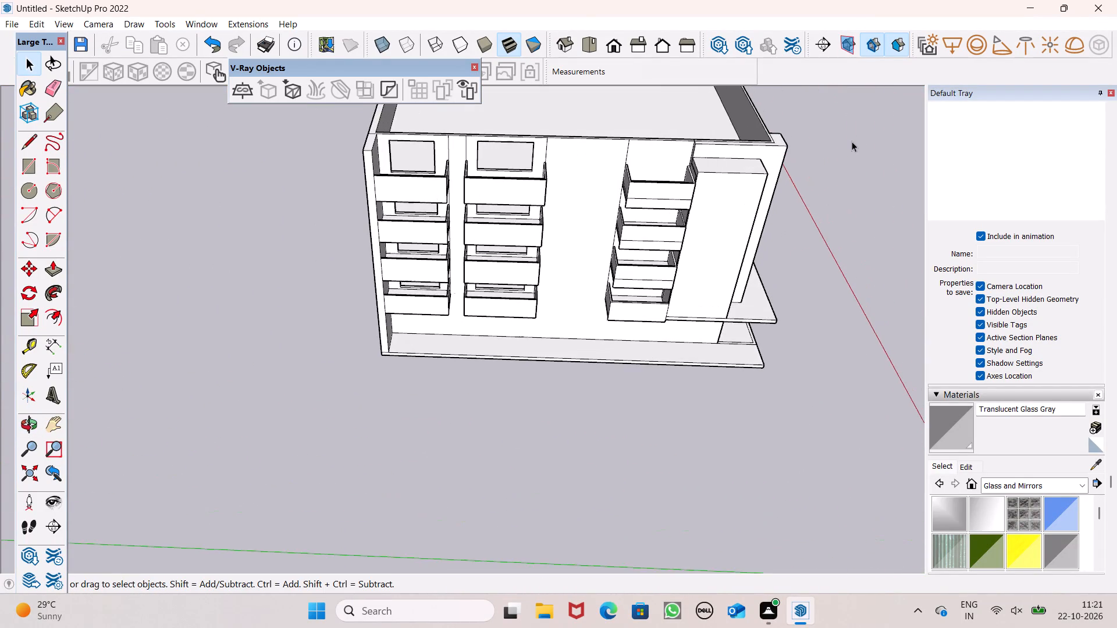
{"action": "scroll", "coordinate": [852, 141], "scroll_direction": "up", "scroll_amount": 3}
{"action": "scroll", "coordinate": [602, 150], "scroll_direction": "up", "scroll_amount": 3}
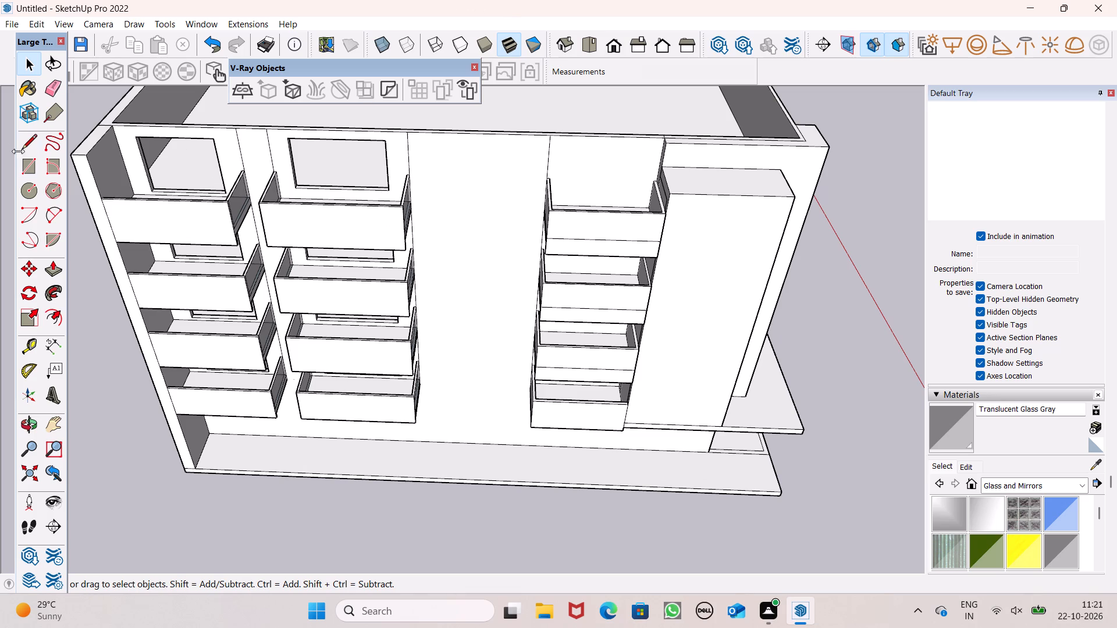
{"action": "left_click", "coordinate": [26, 166]}
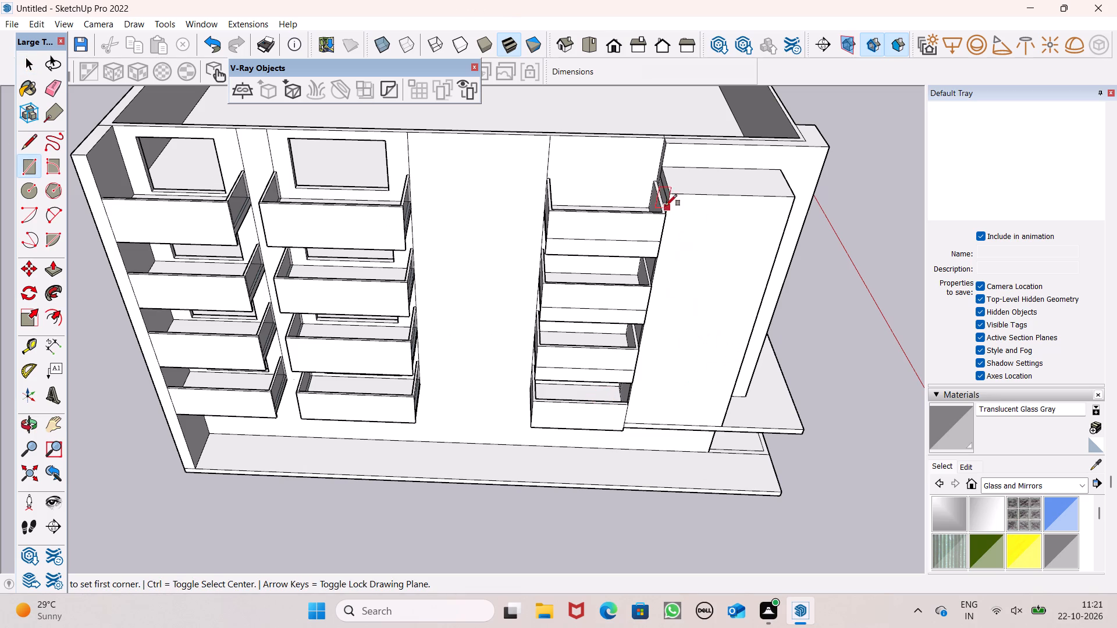
{"action": "scroll", "coordinate": [509, 420], "scroll_direction": "down", "scroll_amount": 3}
{"action": "middle_click_drag", "start_coordinate": [555, 362], "coordinate": [590, 239]}
{"action": "scroll", "coordinate": [620, 194], "scroll_direction": "up", "scroll_amount": 2}
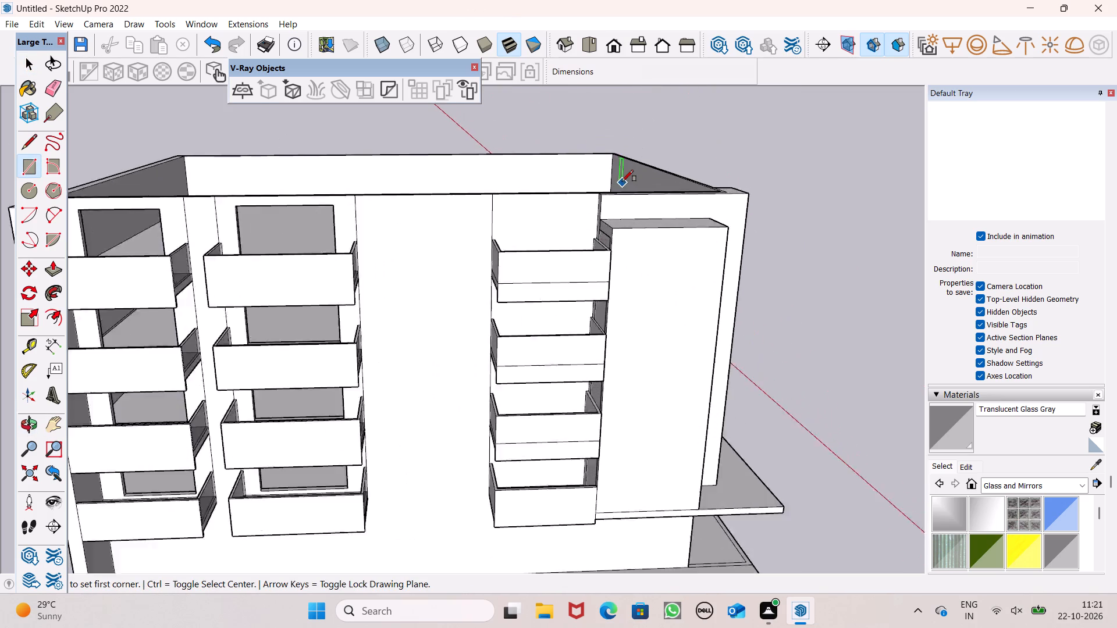
{"action": "scroll", "coordinate": [622, 181], "scroll_direction": "up", "scroll_amount": 5}
{"action": "middle_click_drag", "start_coordinate": [645, 233], "coordinate": [611, 251]}
{"action": "scroll", "coordinate": [414, 217], "scroll_direction": "up", "scroll_amount": 5}
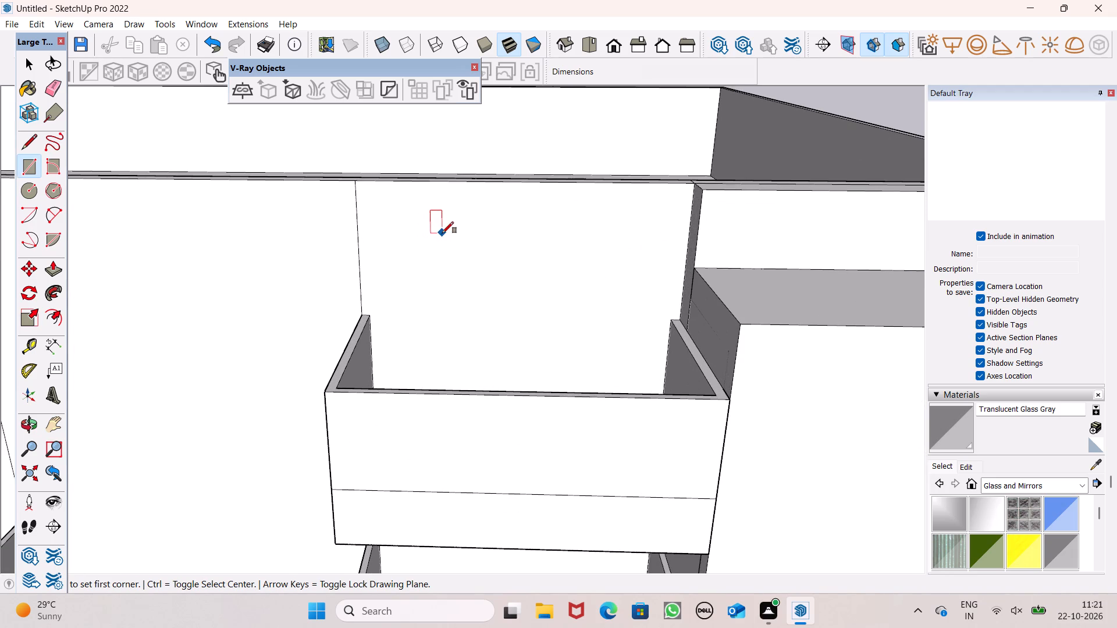
{"action": "left_click", "coordinate": [436, 229]}
{"action": "middle_click_drag", "start_coordinate": [546, 315], "coordinate": [544, 376]}
{"action": "left_click", "coordinate": [600, 372]}
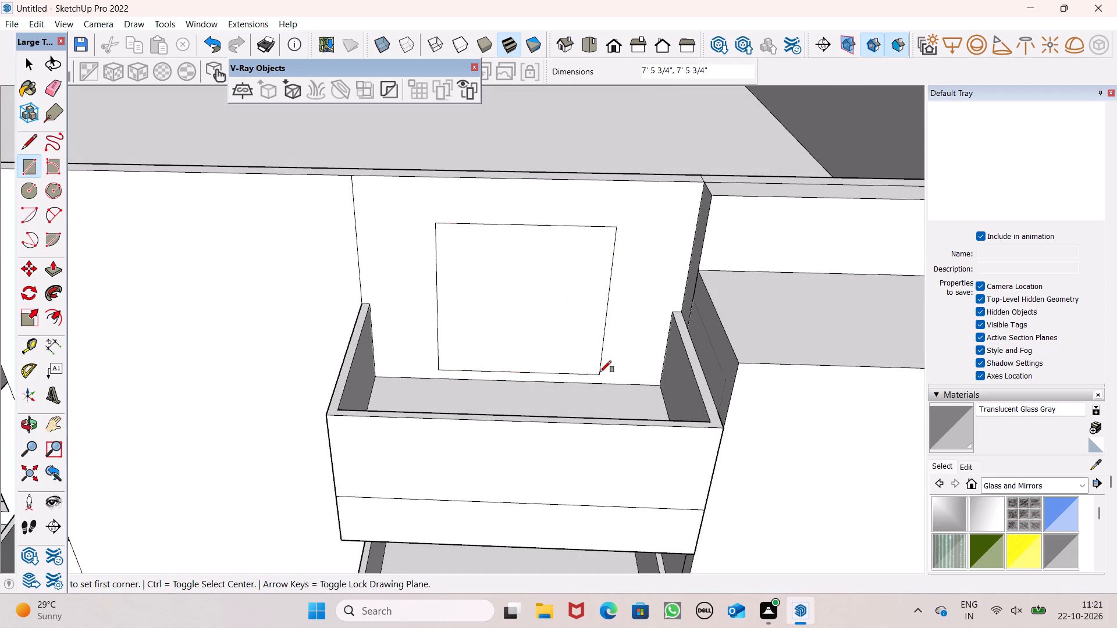
Copy the new window face with its edges about 10' 8 11/16" down the facade wall to behind the second balcony of that column.
{"action": "key", "text": "space"}
{"action": "left_click", "coordinate": [545, 309]}
{"action": "left_click_drag", "start_coordinate": [546, 311], "coordinate": [550, 295]}
{"action": "scroll", "coordinate": [545, 260], "scroll_direction": "down", "scroll_amount": 3}
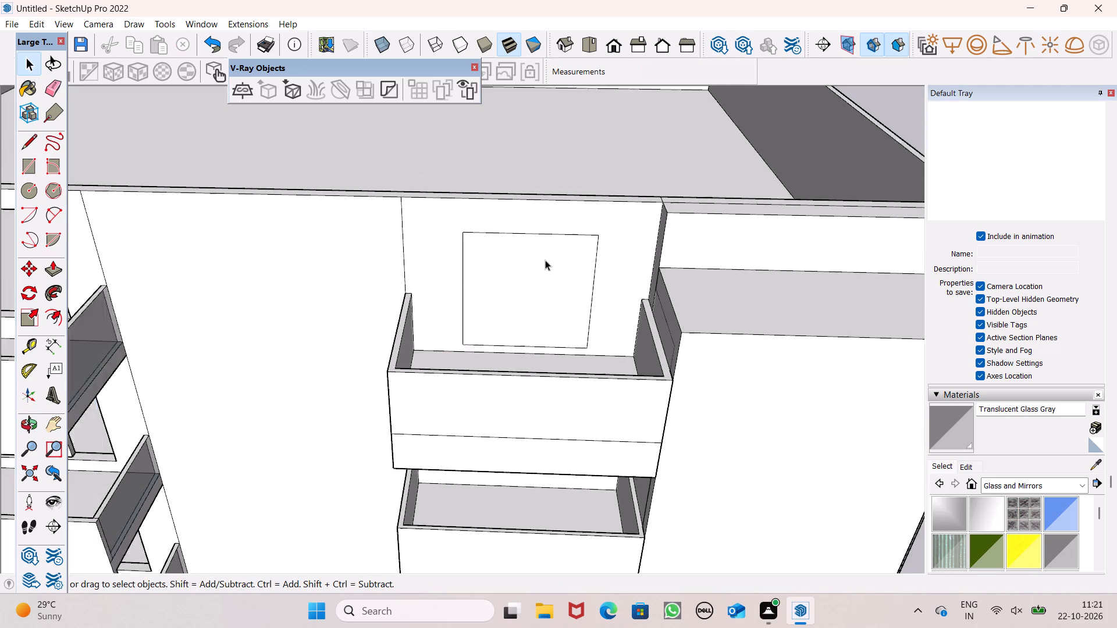
{"action": "scroll", "coordinate": [545, 260], "scroll_direction": "down", "scroll_amount": 3}
{"action": "double_click", "coordinate": [544, 273]}
{"action": "key", "text": "m"}
{"action": "key", "text": "Return"}
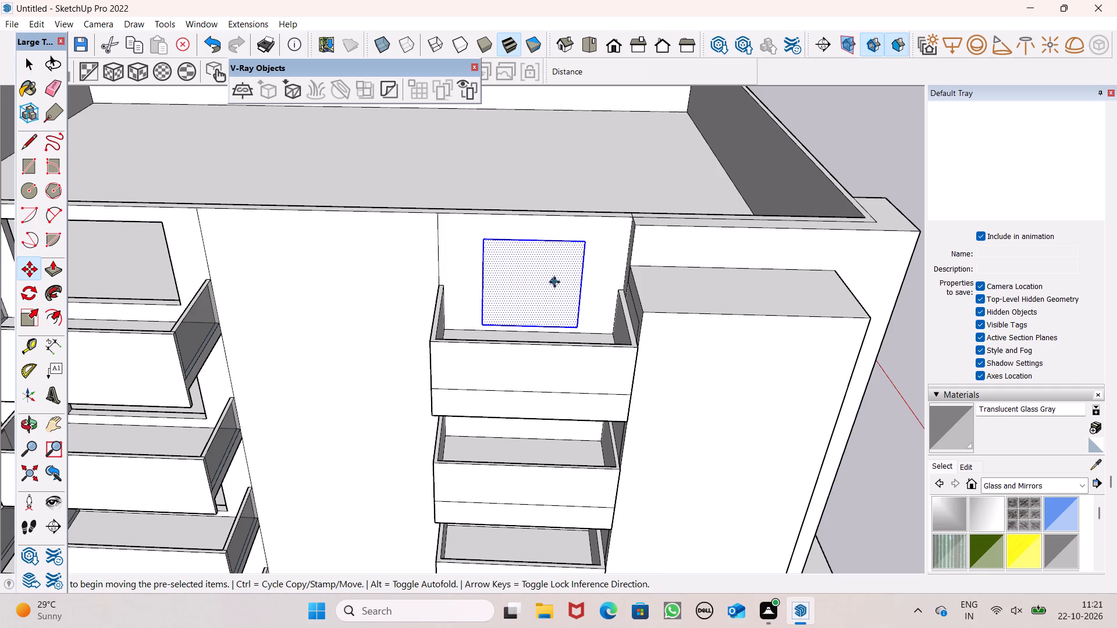
{"action": "scroll", "coordinate": [553, 269], "scroll_direction": "down", "scroll_amount": 4}
{"action": "middle_click_drag", "start_coordinate": [643, 325], "coordinate": [634, 324]}
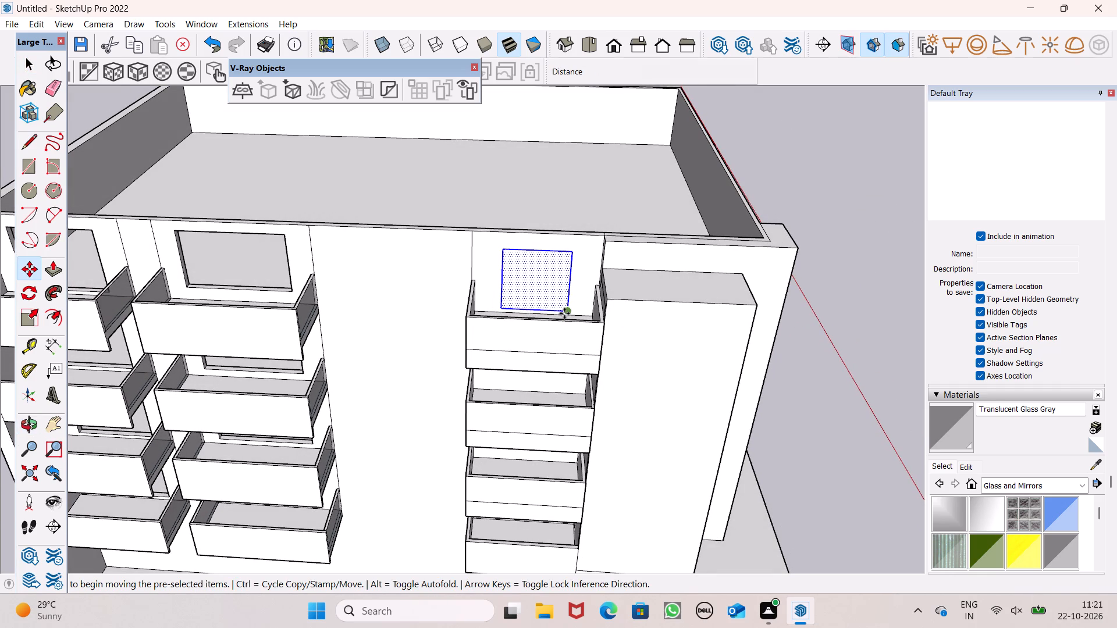
{"action": "left_click_drag", "start_coordinate": [566, 313], "coordinate": [553, 377]}
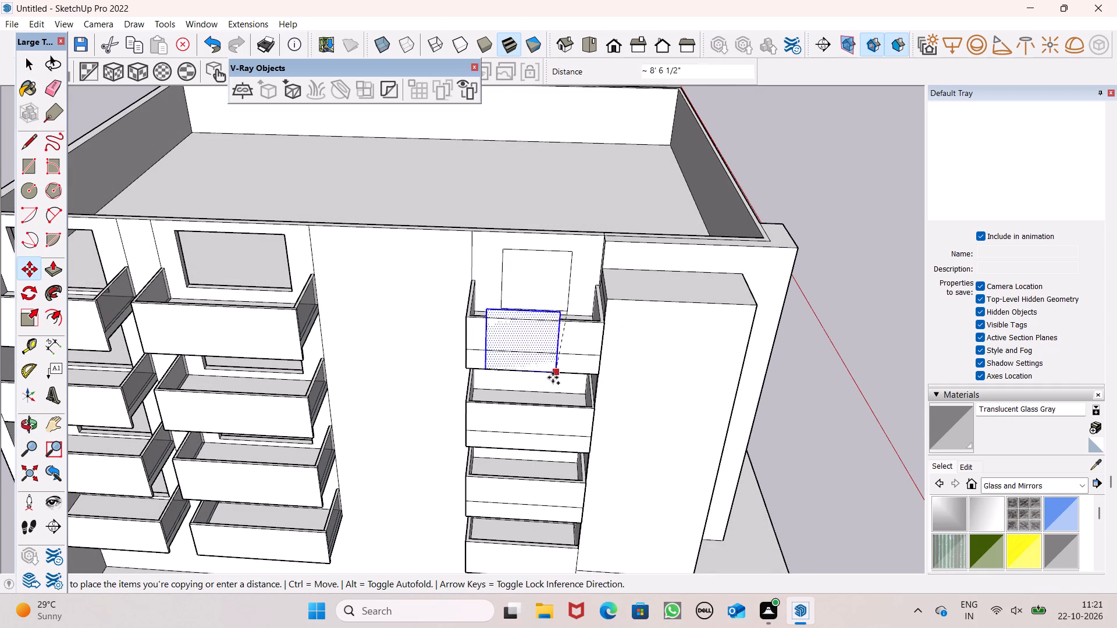
{"action": "left_click_drag", "start_coordinate": [553, 377], "coordinate": [556, 387]}
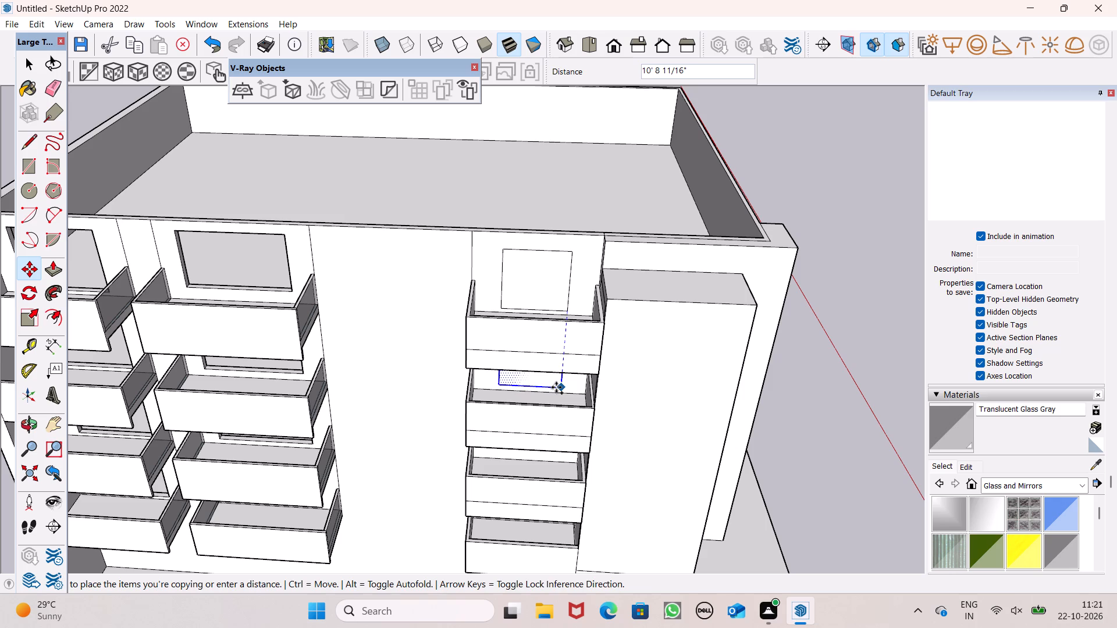
{"action": "left_click_drag", "start_coordinate": [556, 387], "coordinate": [556, 387]}
Examine the gap between the top window's lower edge and its balcony floor against the copied window below.
{"action": "middle_click_drag", "start_coordinate": [575, 401], "coordinate": [569, 350]}
{"action": "scroll", "coordinate": [564, 350], "scroll_direction": "up", "scroll_amount": 4}
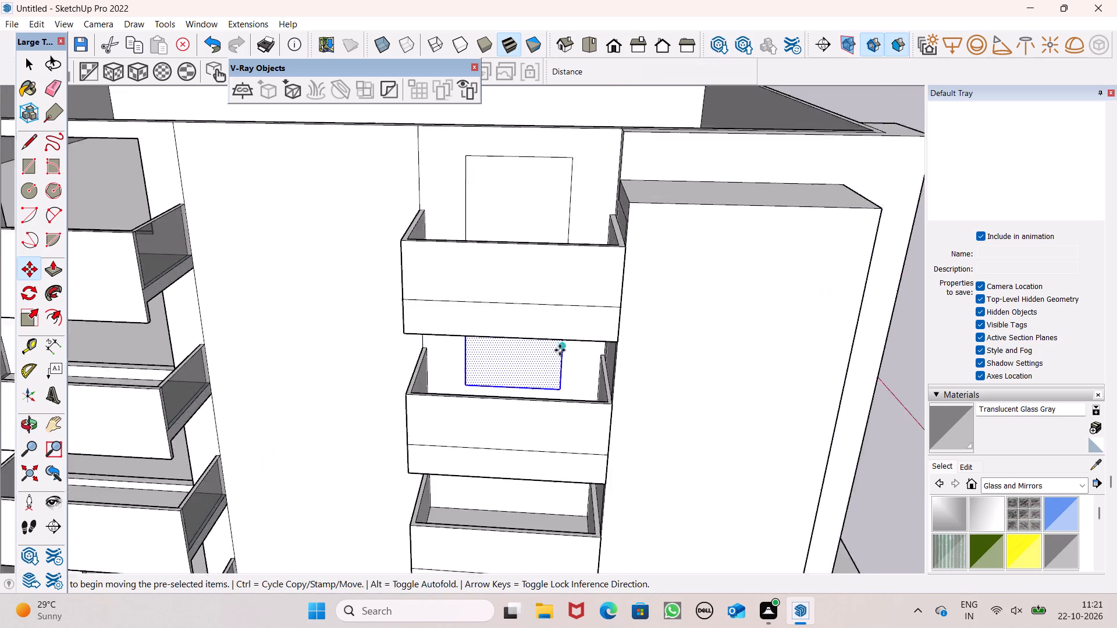
{"action": "scroll", "coordinate": [560, 350], "scroll_direction": "up", "scroll_amount": 4}
{"action": "scroll", "coordinate": [534, 377], "scroll_direction": "down", "scroll_amount": 9}
{"action": "middle_click_drag", "start_coordinate": [547, 384], "coordinate": [552, 464]}
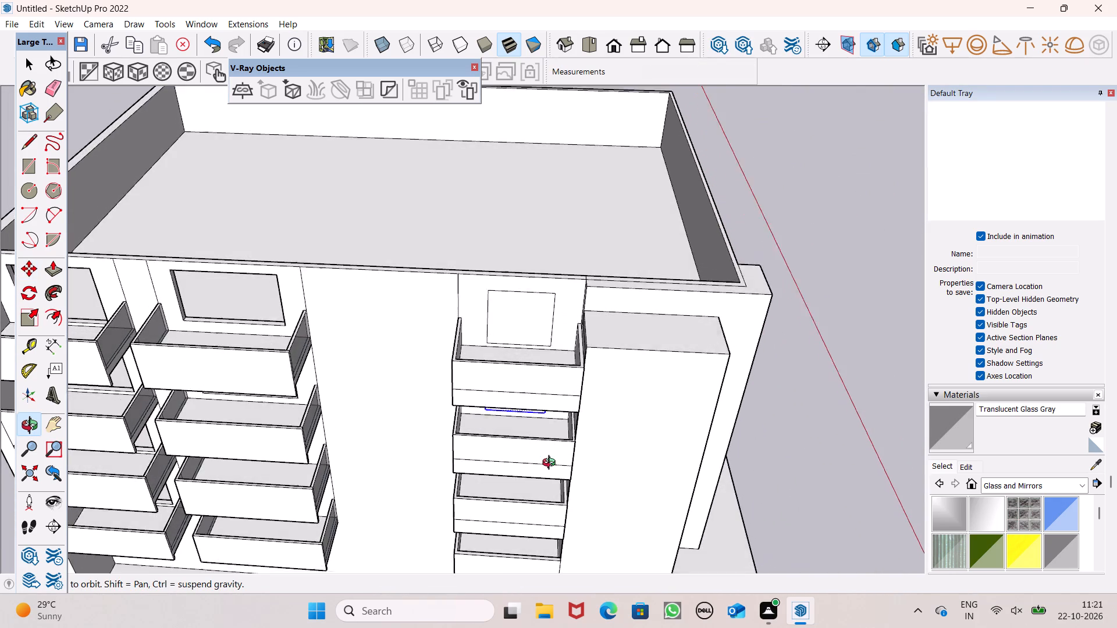
{"action": "middle_click_drag", "start_coordinate": [552, 464], "coordinate": [543, 466]}
{"action": "scroll", "coordinate": [567, 371], "scroll_direction": "up", "scroll_amount": 16}
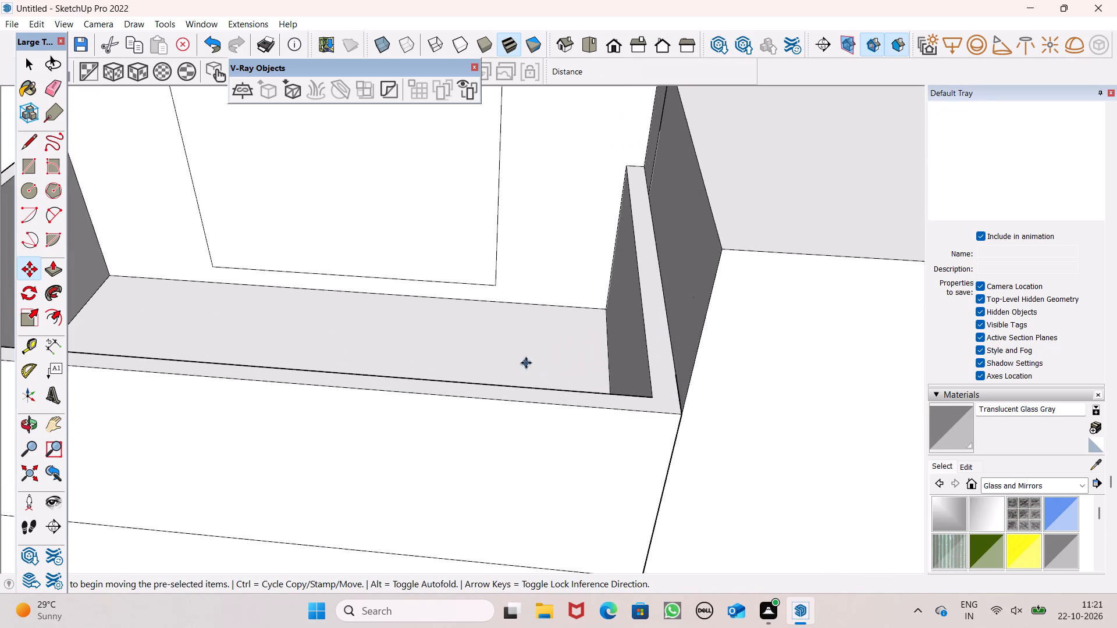
{"action": "scroll", "coordinate": [526, 359], "scroll_direction": "down", "scroll_amount": 8}
{"action": "middle_click_drag", "start_coordinate": [533, 369], "coordinate": [560, 334]}
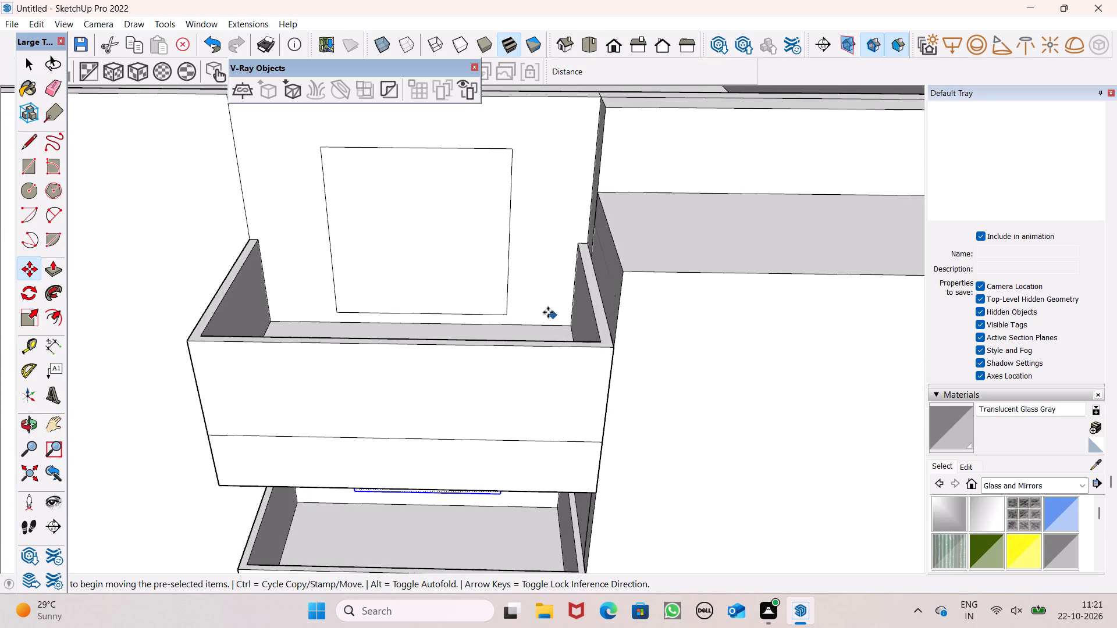
{"action": "scroll", "coordinate": [526, 275], "scroll_direction": "down", "scroll_amount": 9}
{"action": "middle_click_drag", "start_coordinate": [528, 366], "coordinate": [496, 296]}
Lower the copied window behind the second balcony slightly on the facade wall, closer to the balcony floor.
{"action": "scroll", "coordinate": [496, 296], "scroll_direction": "up", "scroll_amount": 4}
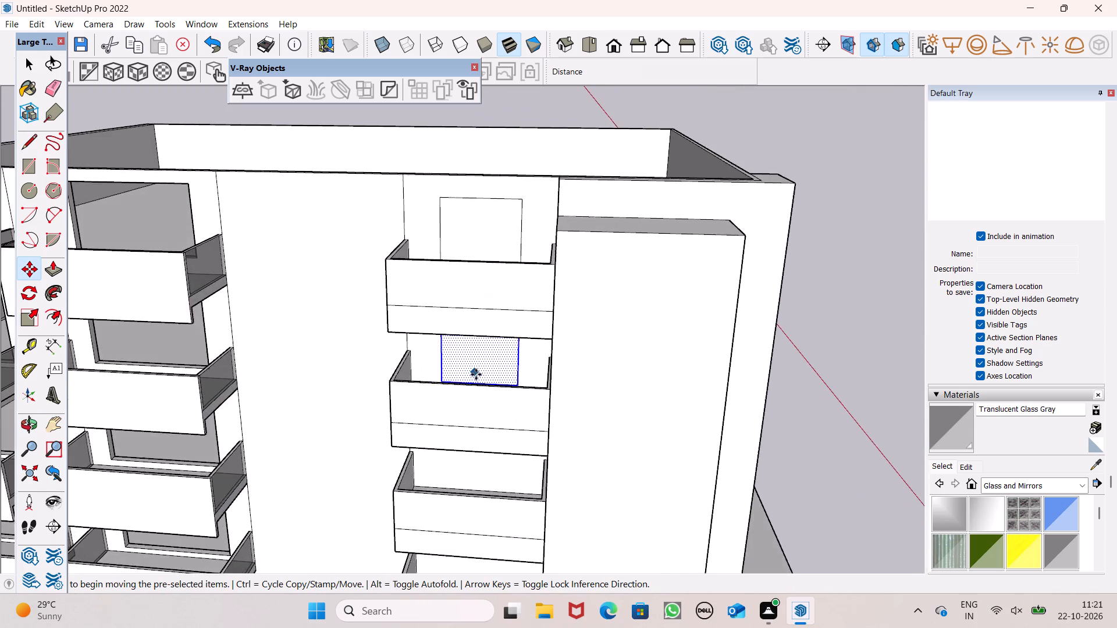
{"action": "scroll", "coordinate": [476, 374], "scroll_direction": "up", "scroll_amount": 11}
{"action": "middle_click_drag", "start_coordinate": [517, 398], "coordinate": [373, 322]}
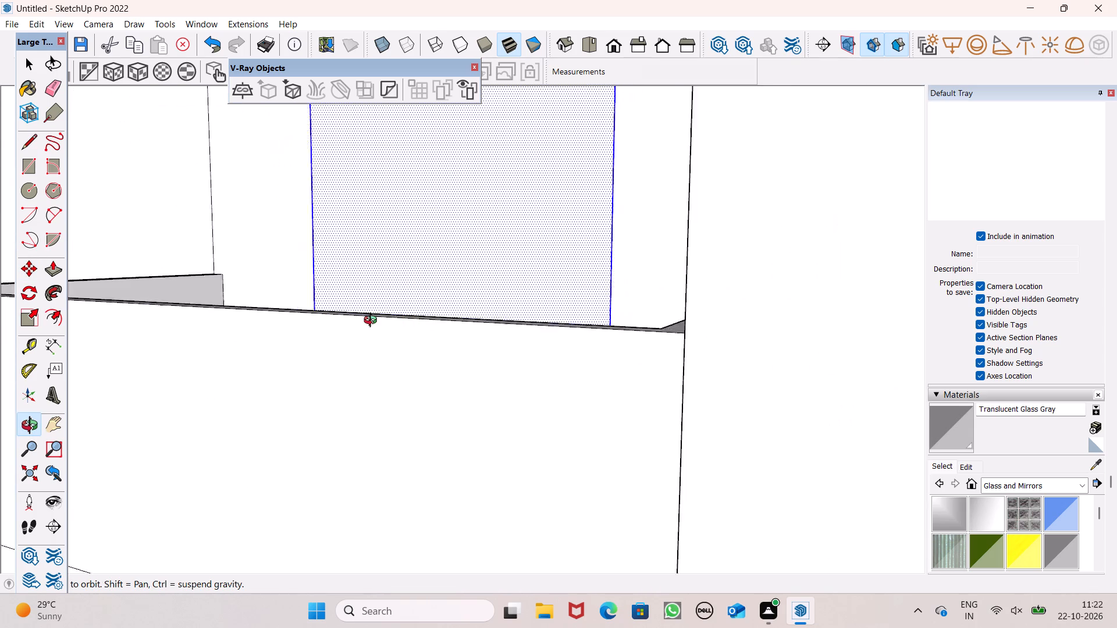
{"action": "middle_click_drag", "start_coordinate": [373, 322], "coordinate": [474, 318]}
{"action": "scroll", "coordinate": [485, 369], "scroll_direction": "down", "scroll_amount": 7}
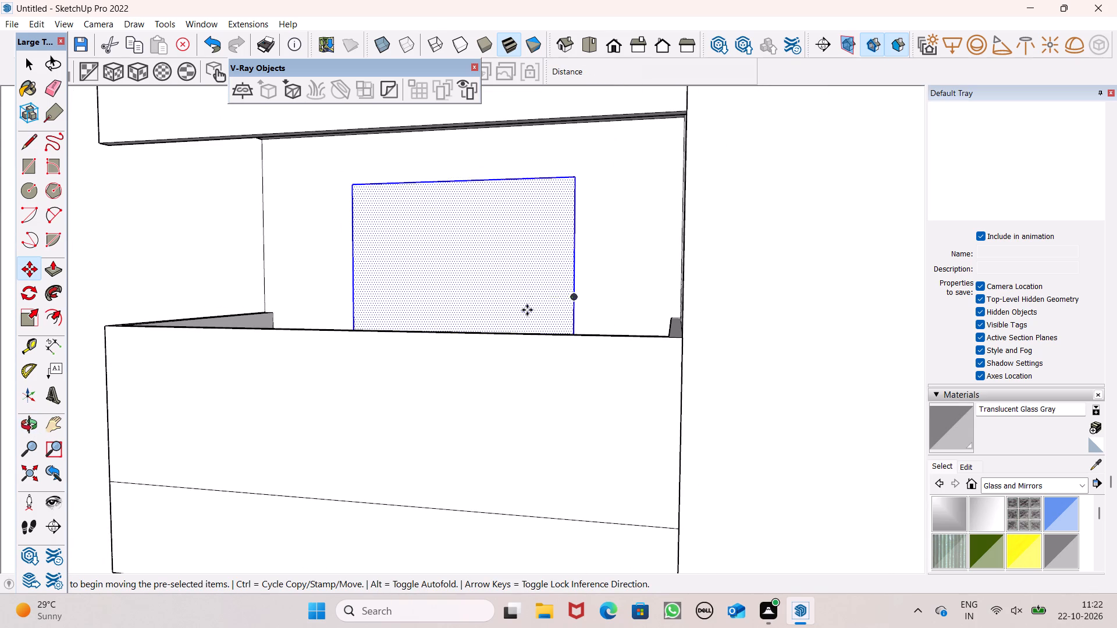
{"action": "scroll", "coordinate": [527, 310], "scroll_direction": "up", "scroll_amount": 3}
{"action": "scroll", "coordinate": [533, 317], "scroll_direction": "down", "scroll_amount": 2}
{"action": "middle_click_drag", "start_coordinate": [557, 341], "coordinate": [549, 424]}
{"action": "scroll", "coordinate": [546, 371], "scroll_direction": "down", "scroll_amount": 2}
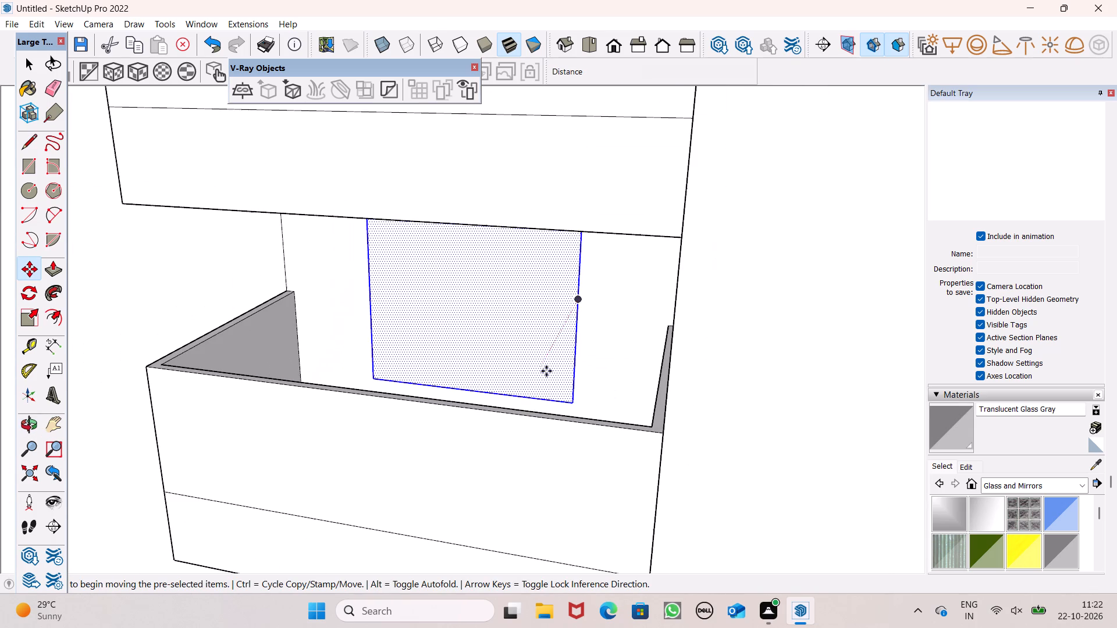
{"action": "scroll", "coordinate": [540, 385], "scroll_direction": "down", "scroll_amount": 2}
{"action": "middle_click_drag", "start_coordinate": [544, 401], "coordinate": [544, 440]}
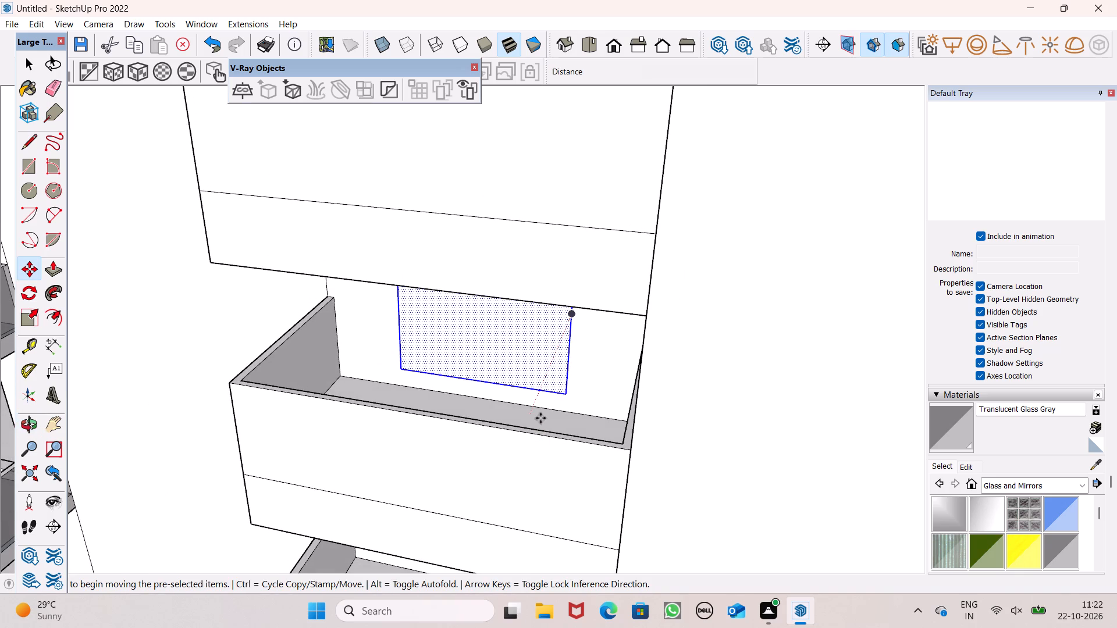
{"action": "scroll", "coordinate": [540, 418], "scroll_direction": "up", "scroll_amount": 1}
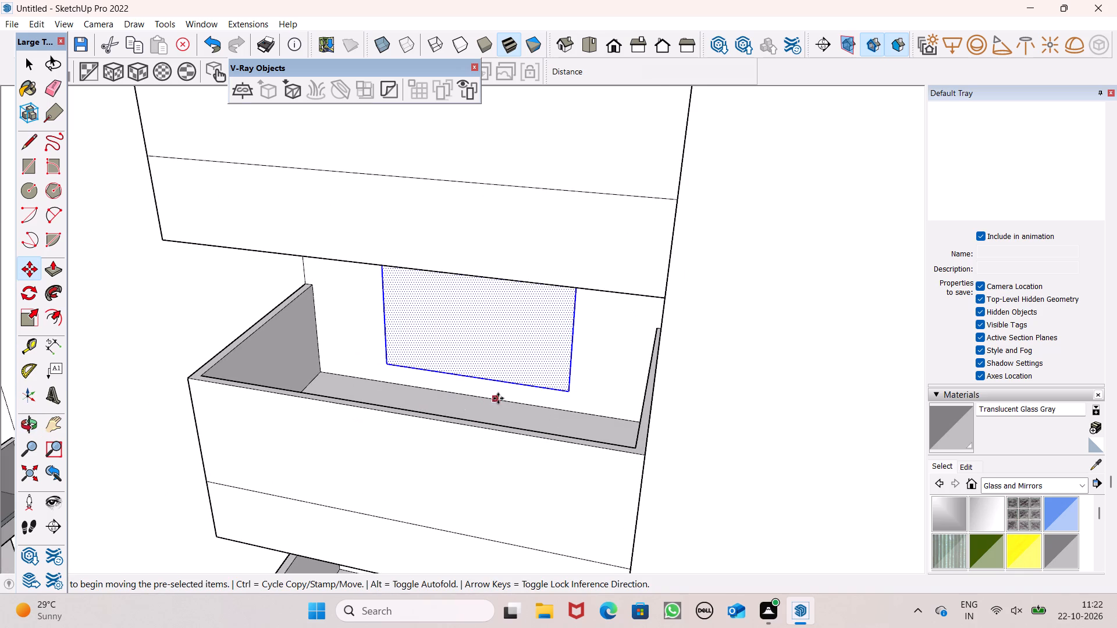
{"action": "scroll", "coordinate": [555, 390], "scroll_direction": "up", "scroll_amount": 6}
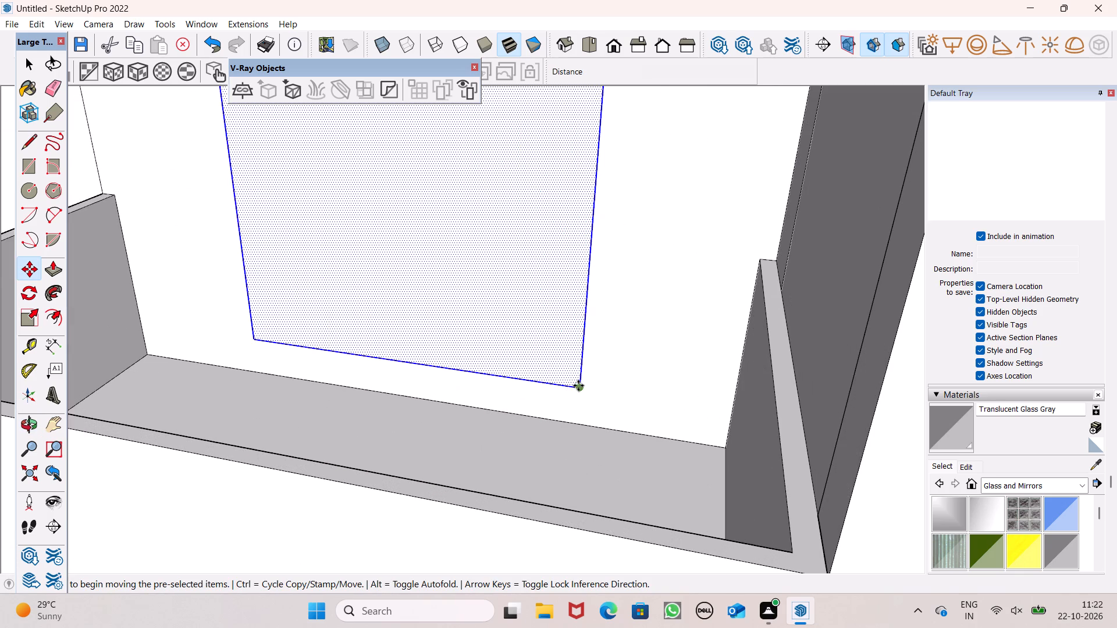
{"action": "left_click_drag", "start_coordinate": [578, 386], "coordinate": [580, 394]}
{"action": "scroll", "coordinate": [602, 302], "scroll_direction": "down", "scroll_amount": 6}
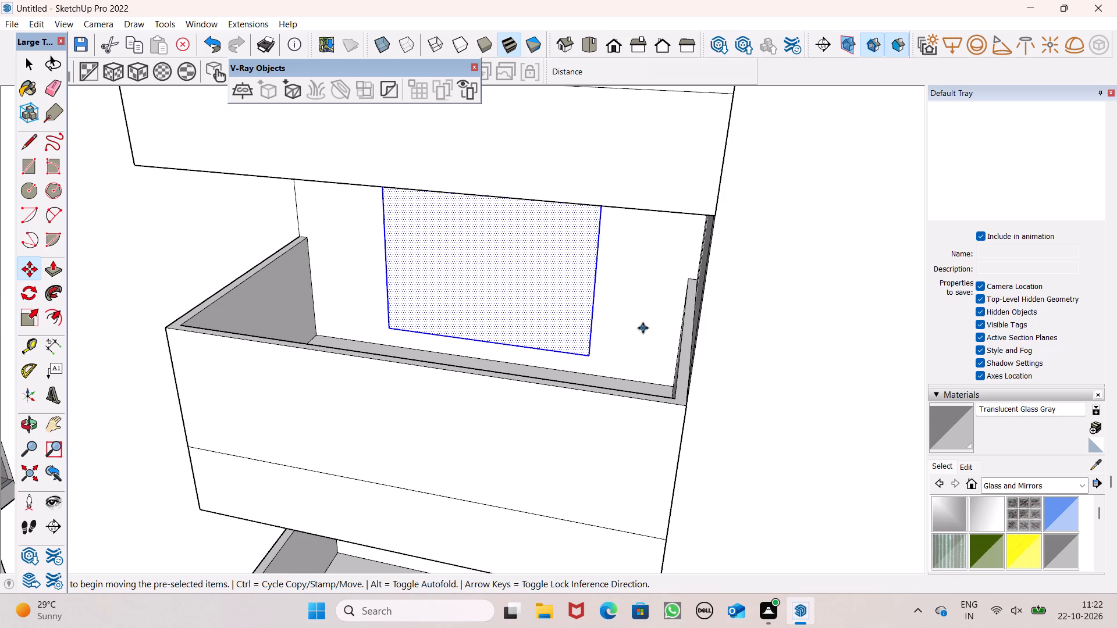
{"action": "scroll", "coordinate": [643, 328], "scroll_direction": "down", "scroll_amount": 1}
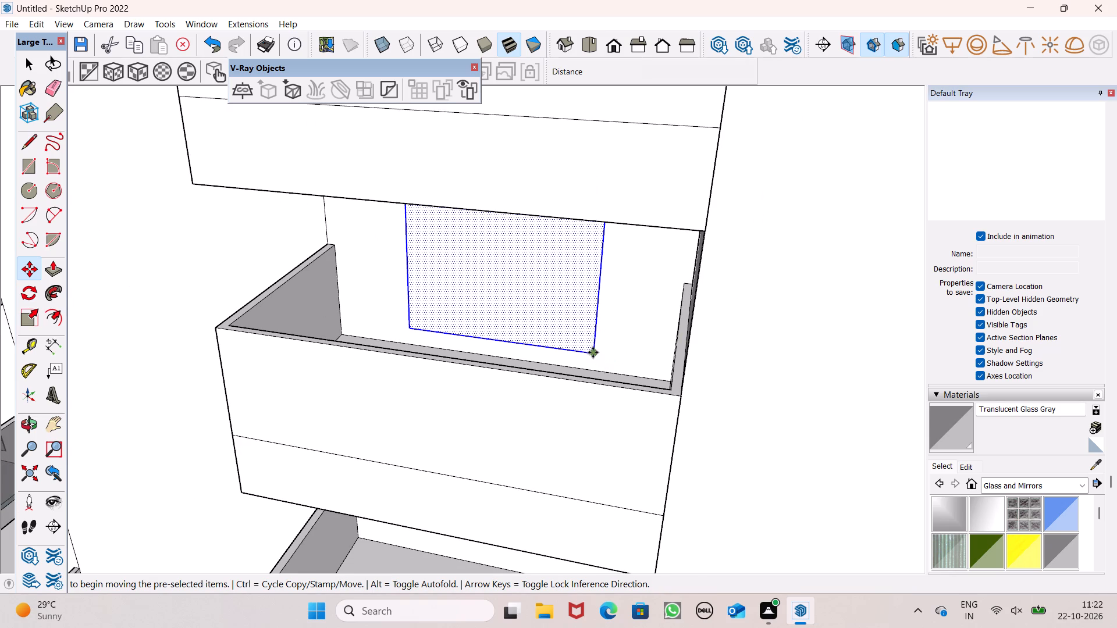
{"action": "left_click_drag", "start_coordinate": [592, 352], "coordinate": [589, 359]}
Copy the second window about 10' 10 1/16" down the facade wall to behind the third balcony of the same column.
{"action": "left_click_drag", "start_coordinate": [589, 361], "coordinate": [585, 383]}
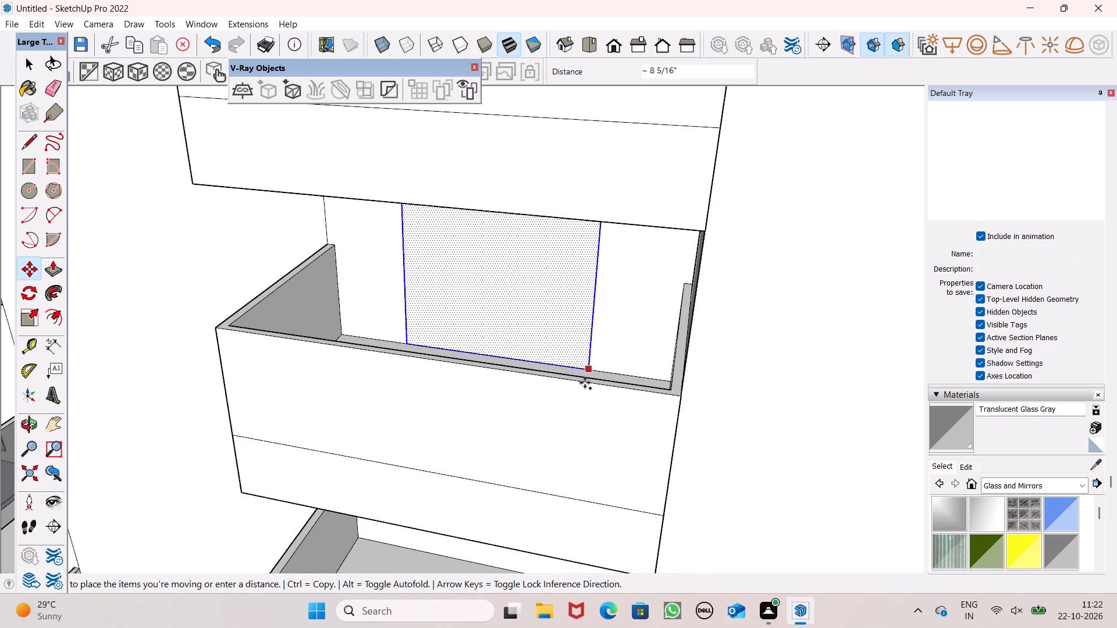
{"action": "left_click_drag", "start_coordinate": [585, 383], "coordinate": [497, 556]}
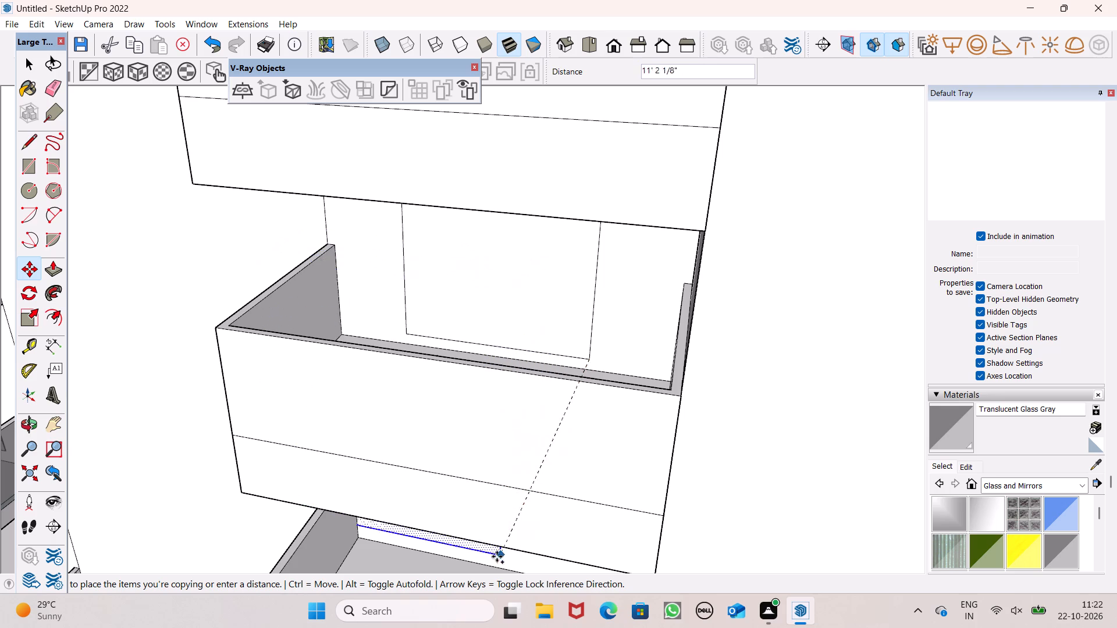
{"action": "left_click_drag", "start_coordinate": [497, 556], "coordinate": [542, 533]}
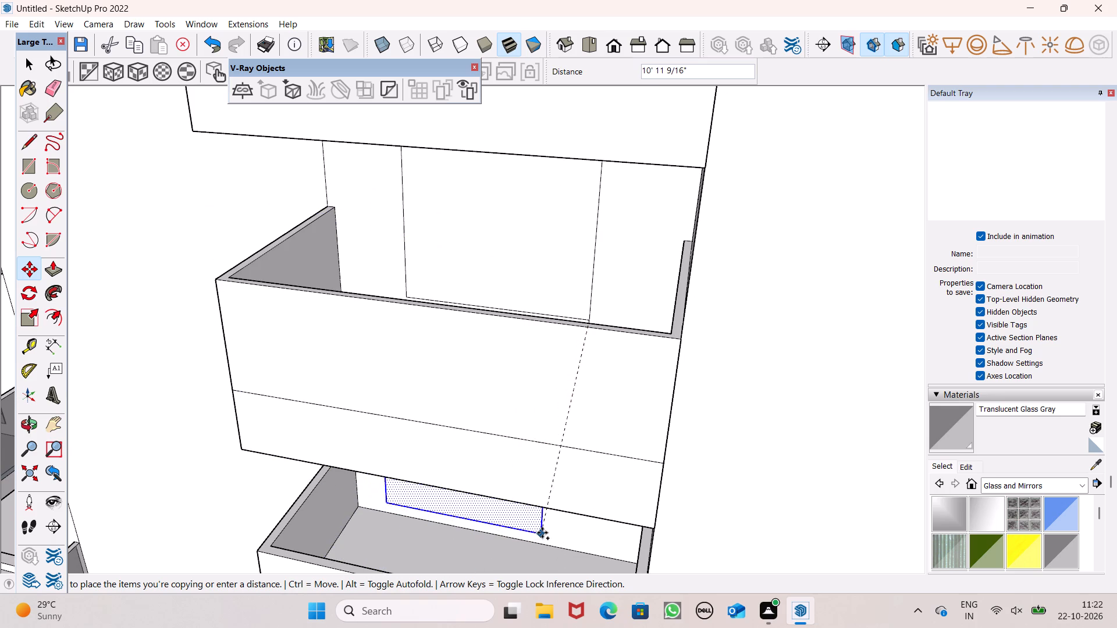
{"action": "left_click_drag", "start_coordinate": [542, 533], "coordinate": [562, 537]}
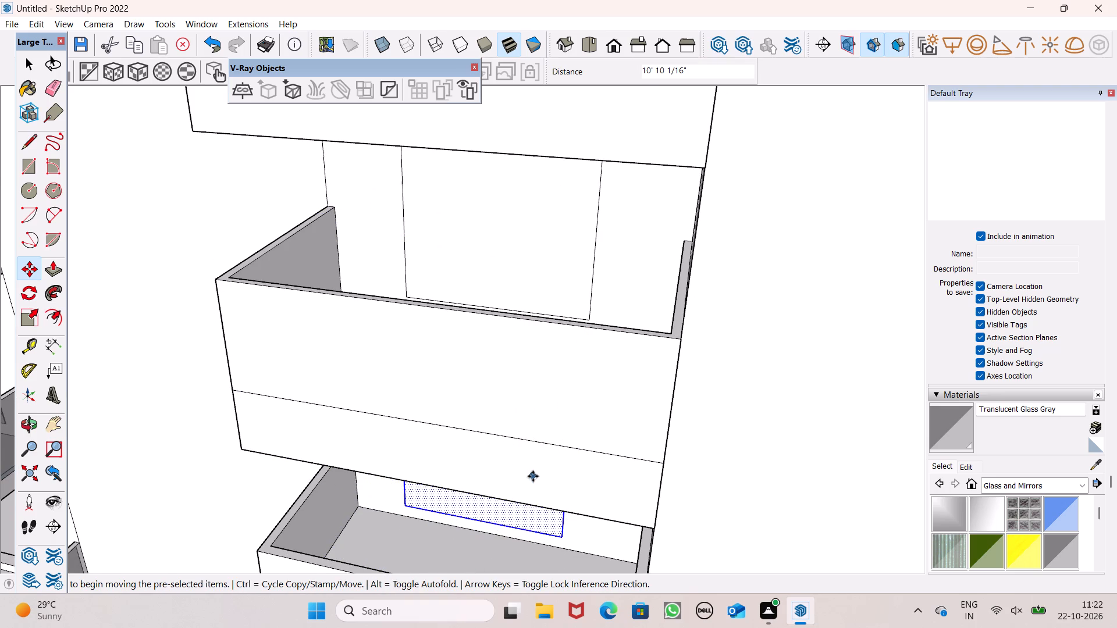
Lower the copied window behind the third balcony slightly on the facade wall, closer to the balcony floor.
{"action": "scroll", "coordinate": [533, 476], "scroll_direction": "down", "scroll_amount": 1}
{"action": "middle_click_drag", "start_coordinate": [617, 533], "coordinate": [688, 452]}
{"action": "scroll", "coordinate": [568, 476], "scroll_direction": "down", "scroll_amount": 4}
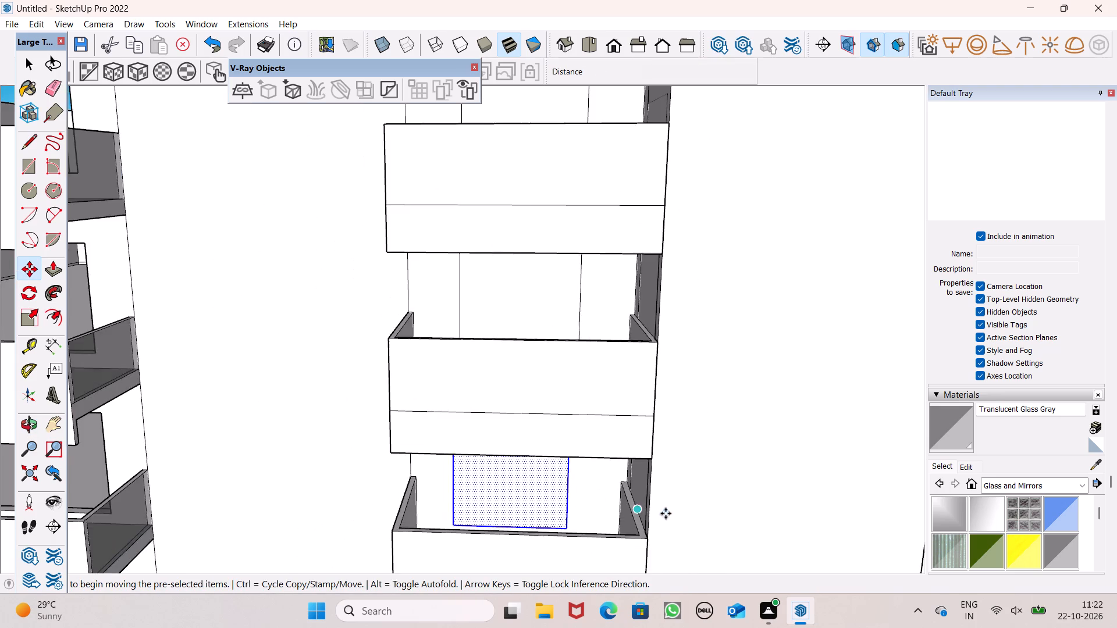
{"action": "middle_click_drag", "start_coordinate": [671, 518], "coordinate": [614, 526]}
{"action": "scroll", "coordinate": [575, 534], "scroll_direction": "up", "scroll_amount": 7}
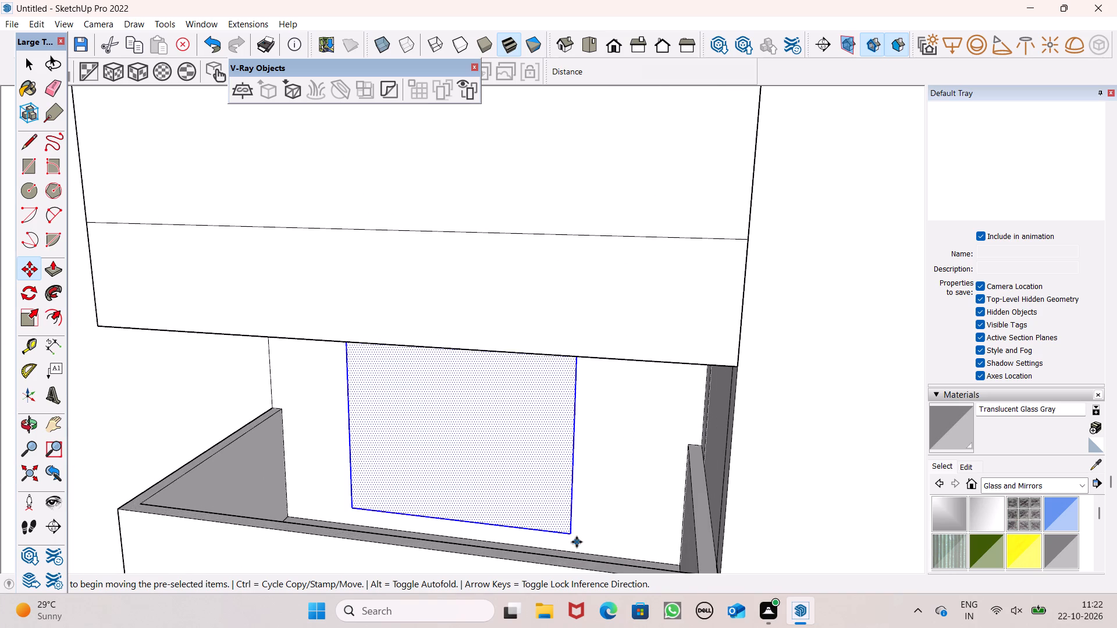
{"action": "scroll", "coordinate": [586, 518], "scroll_direction": "down", "scroll_amount": 2}
{"action": "middle_click_drag", "start_coordinate": [606, 544], "coordinate": [639, 595]}
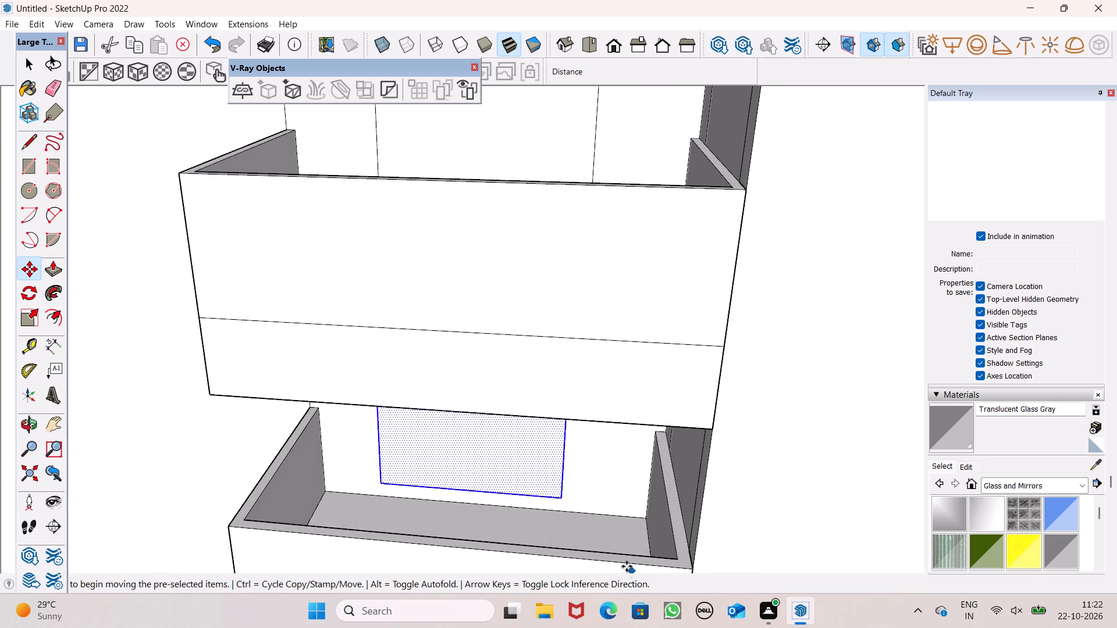
{"action": "scroll", "coordinate": [613, 557], "scroll_direction": "up", "scroll_amount": 6}
{"action": "scroll", "coordinate": [542, 481], "scroll_direction": "up", "scroll_amount": 6}
{"action": "left_click_drag", "start_coordinate": [533, 461], "coordinate": [564, 478]}
{"action": "left_click", "coordinate": [564, 478]}
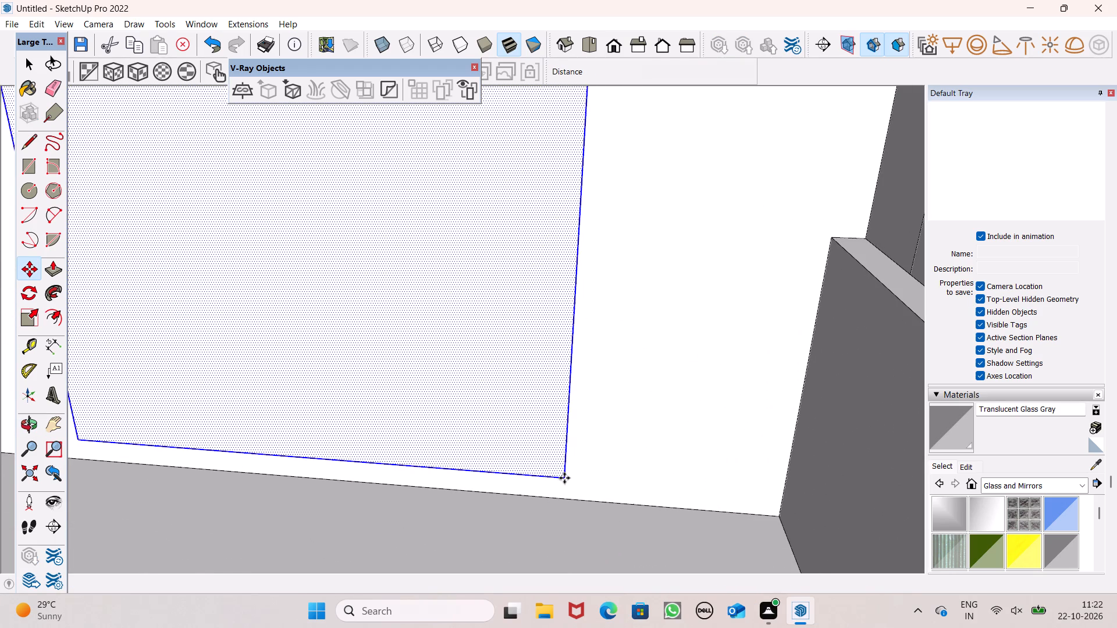
Examine the third window's position against its balcony floor and the windows above it in the column.
{"action": "scroll", "coordinate": [586, 392], "scroll_direction": "down", "scroll_amount": 11}
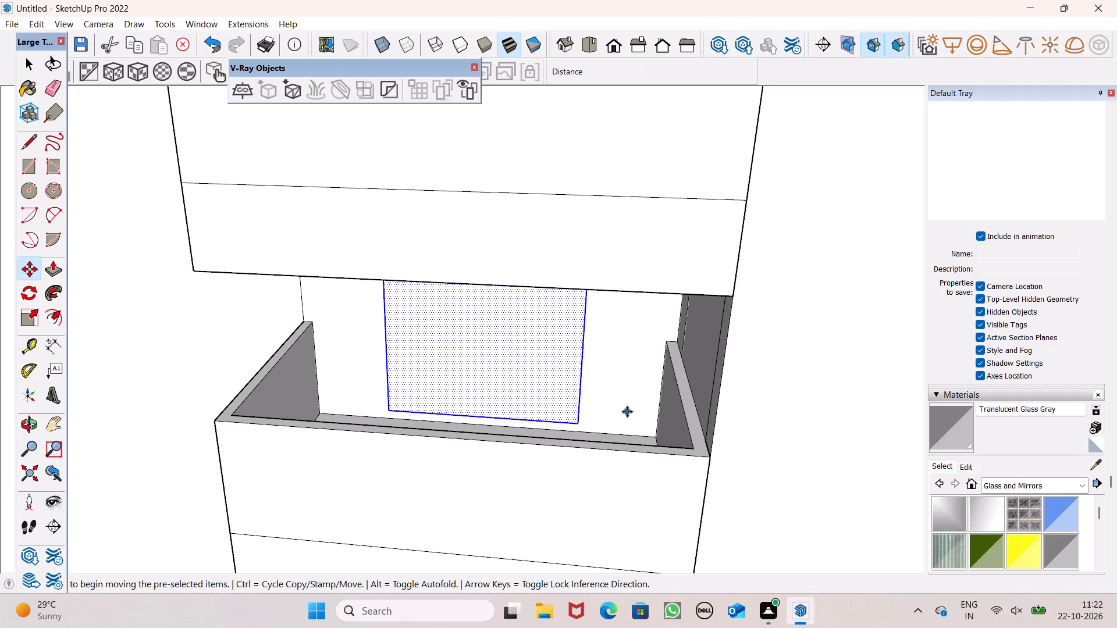
{"action": "scroll", "coordinate": [627, 412], "scroll_direction": "down", "scroll_amount": 6}
{"action": "middle_click_drag", "start_coordinate": [624, 430], "coordinate": [648, 287]}
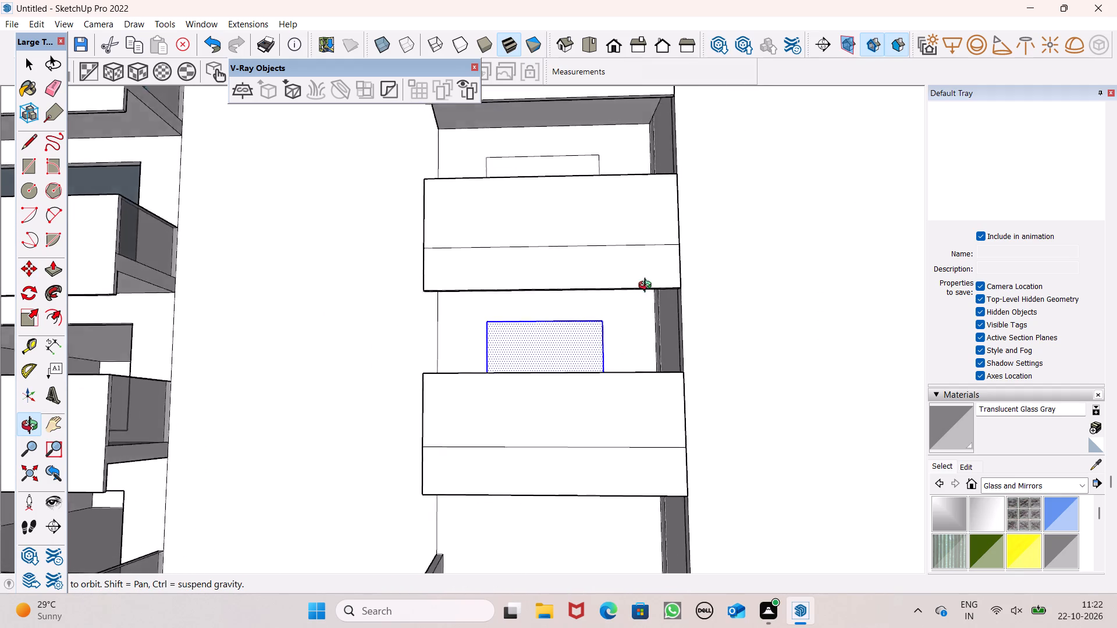
{"action": "middle_click_drag", "start_coordinate": [648, 287], "coordinate": [604, 461]}
{"action": "scroll", "coordinate": [610, 409], "scroll_direction": "down", "scroll_amount": 6}
{"action": "middle_click_drag", "start_coordinate": [619, 406], "coordinate": [622, 427]}
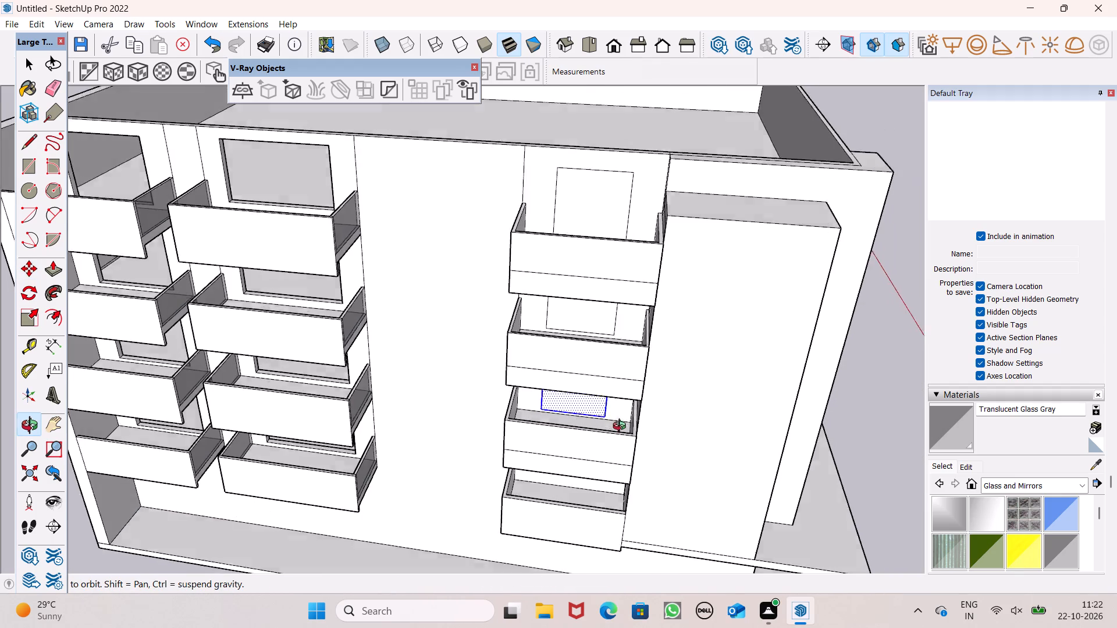
{"action": "middle_click_drag", "start_coordinate": [622, 427], "coordinate": [639, 361]}
{"action": "scroll", "coordinate": [620, 402], "scroll_direction": "up", "scroll_amount": 7}
{"action": "scroll", "coordinate": [617, 415], "scroll_direction": "down", "scroll_amount": 4}
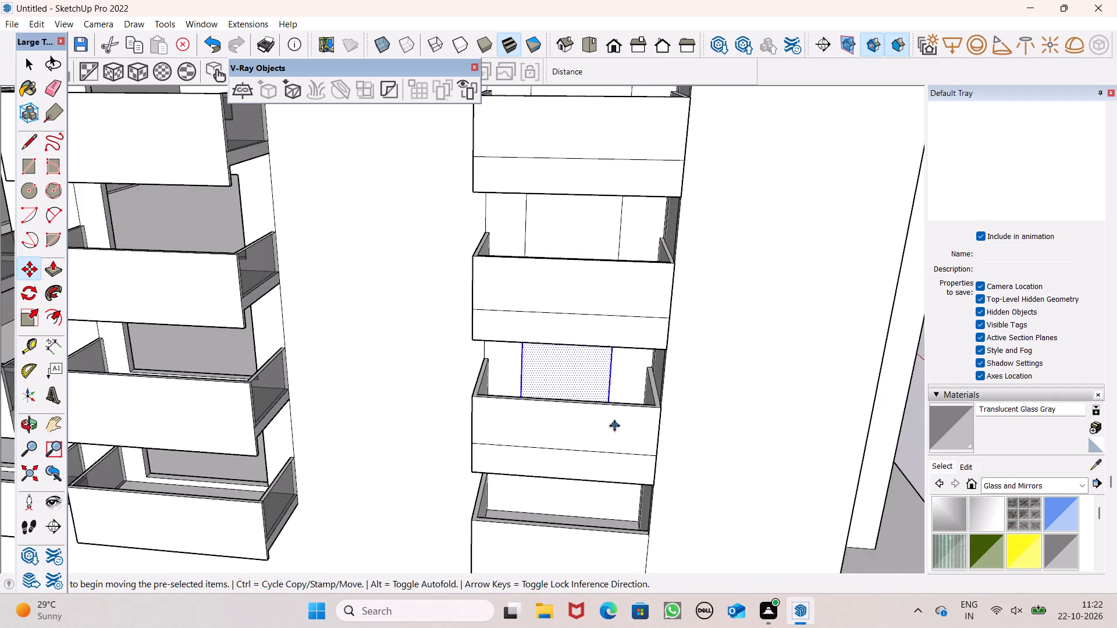
{"action": "middle_click_drag", "start_coordinate": [617, 427], "coordinate": [611, 524]}
{"action": "middle_click", "coordinate": [611, 524]}
{"action": "scroll", "coordinate": [589, 462], "scroll_direction": "up", "scroll_amount": 7}
{"action": "scroll", "coordinate": [616, 339], "scroll_direction": "up", "scroll_amount": 6}
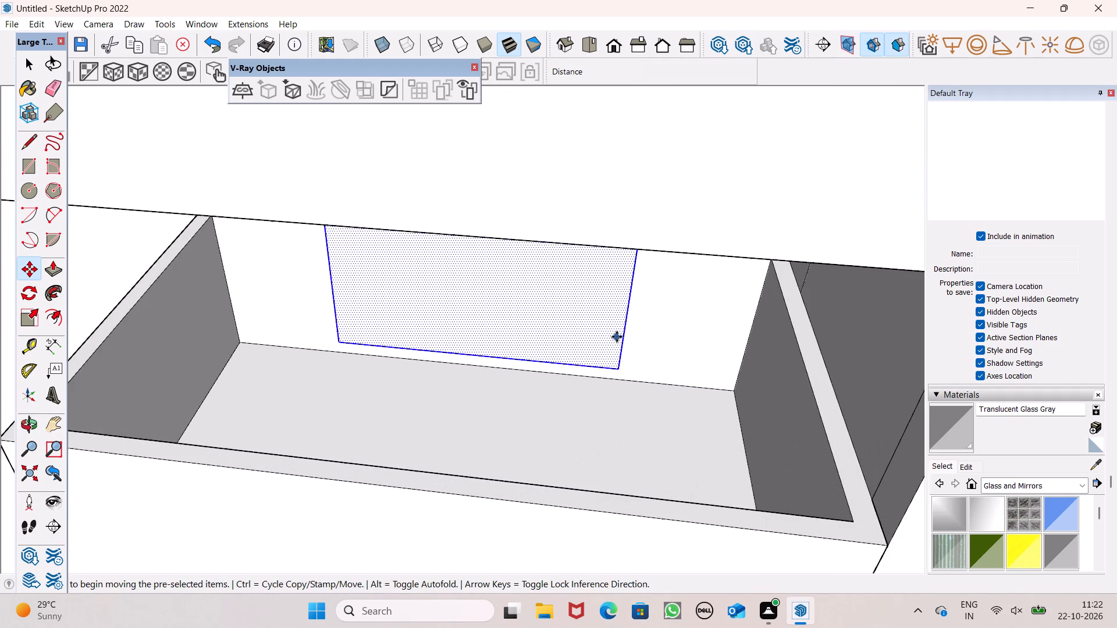
{"action": "scroll", "coordinate": [625, 349], "scroll_direction": "down", "scroll_amount": 10}
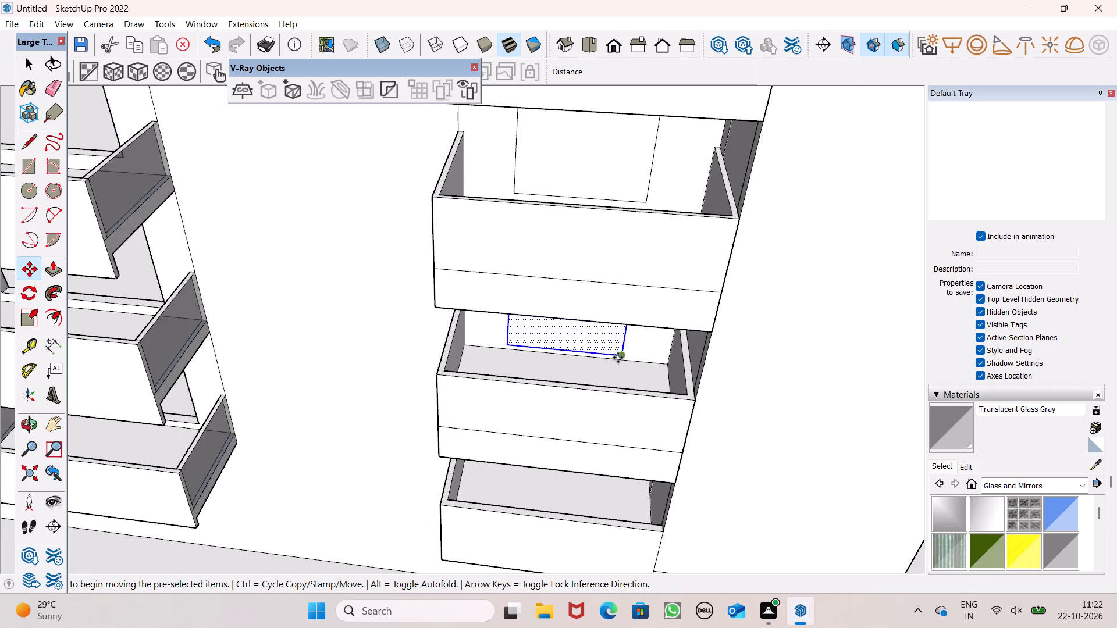
Copy the third window straight down the facade wall to behind the fourth, lowest balcony of the column and deselect it.
{"action": "middle_click_drag", "start_coordinate": [620, 365], "coordinate": [624, 351]}
{"action": "scroll", "coordinate": [632, 358], "scroll_direction": "up", "scroll_amount": 1}
{"action": "middle_click_drag", "start_coordinate": [632, 359], "coordinate": [643, 331]}
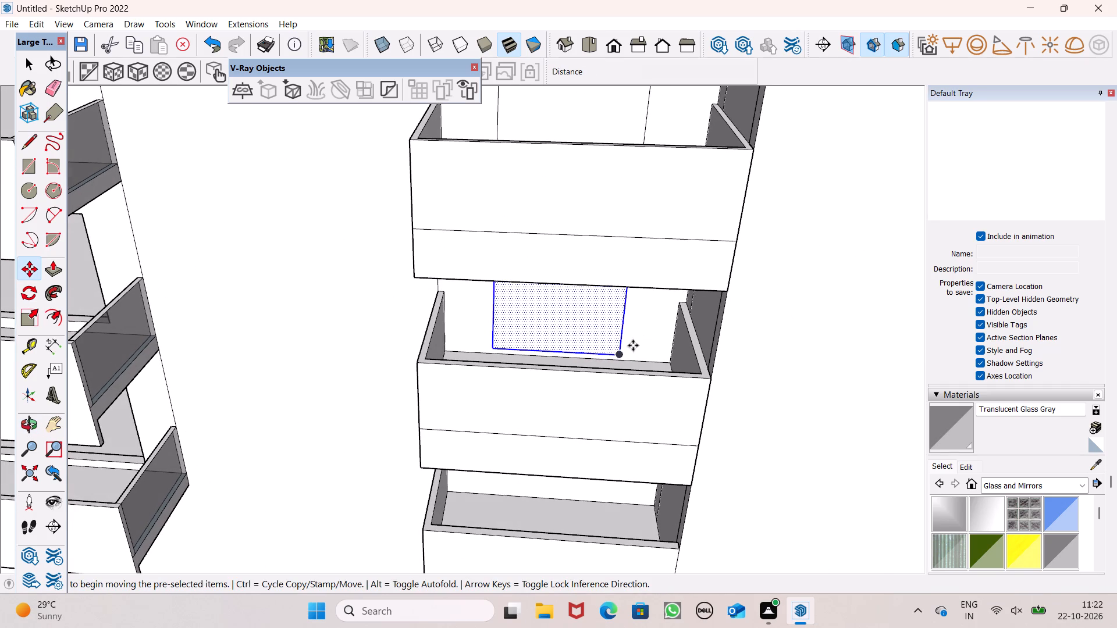
{"action": "left_click_drag", "start_coordinate": [618, 354], "coordinate": [606, 463]}
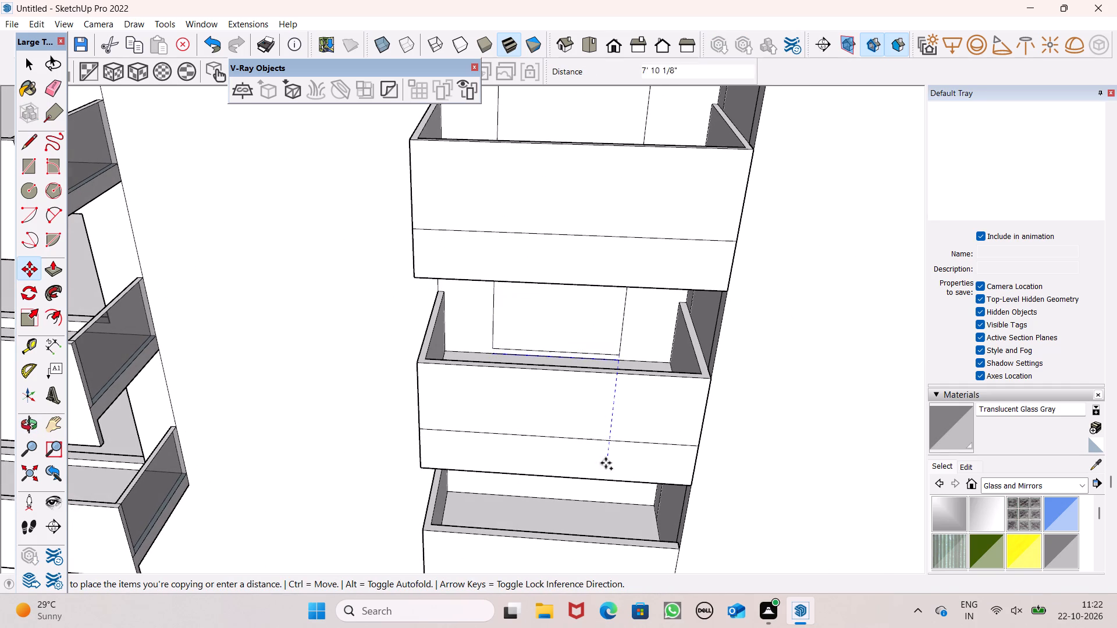
{"action": "left_click_drag", "start_coordinate": [606, 463], "coordinate": [600, 497]}
{"action": "middle_click_drag", "start_coordinate": [597, 527], "coordinate": [603, 452]}
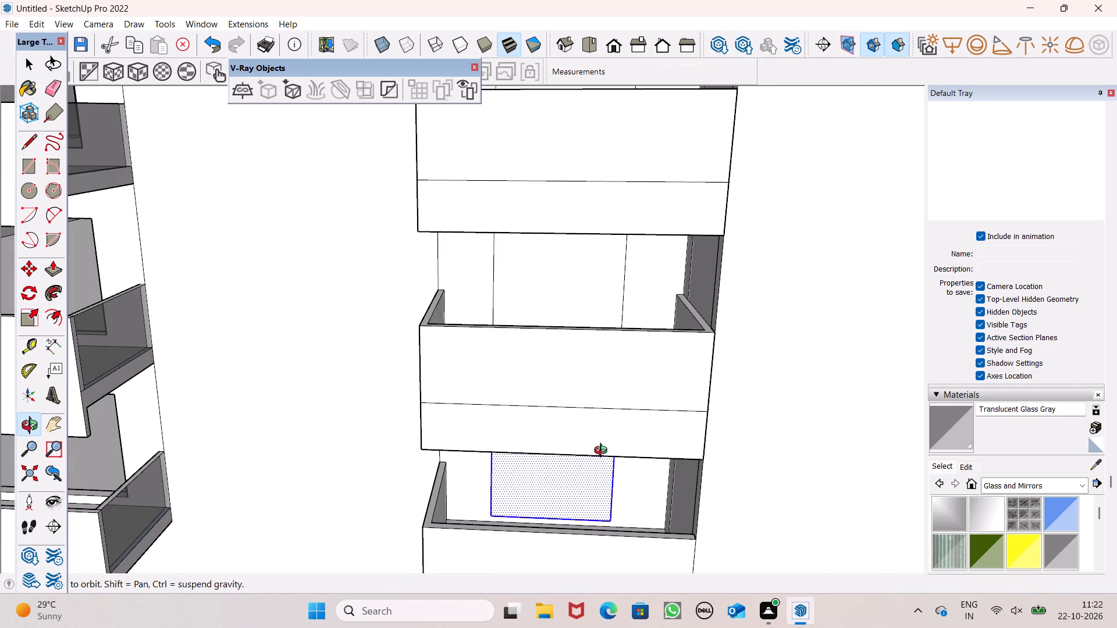
{"action": "middle_click_drag", "start_coordinate": [603, 452], "coordinate": [586, 499]}
{"action": "scroll", "coordinate": [604, 523], "scroll_direction": "up", "scroll_amount": 8}
{"action": "key", "text": "space"}
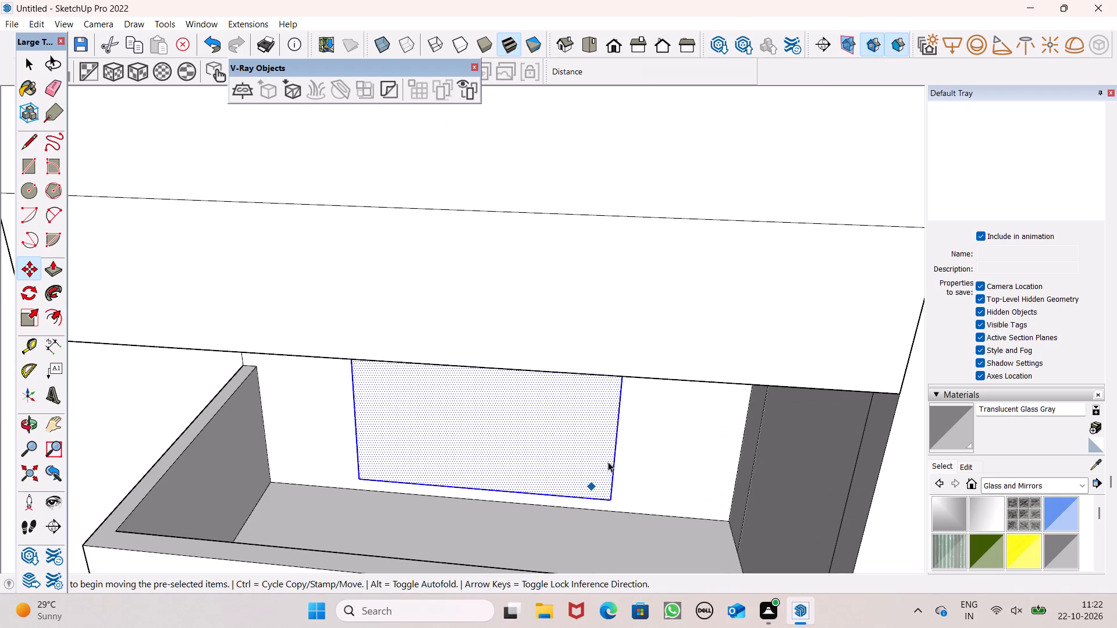
{"action": "scroll", "coordinate": [609, 456], "scroll_direction": "down", "scroll_amount": 18}
{"action": "scroll", "coordinate": [626, 445], "scroll_direction": "down", "scroll_amount": 7}
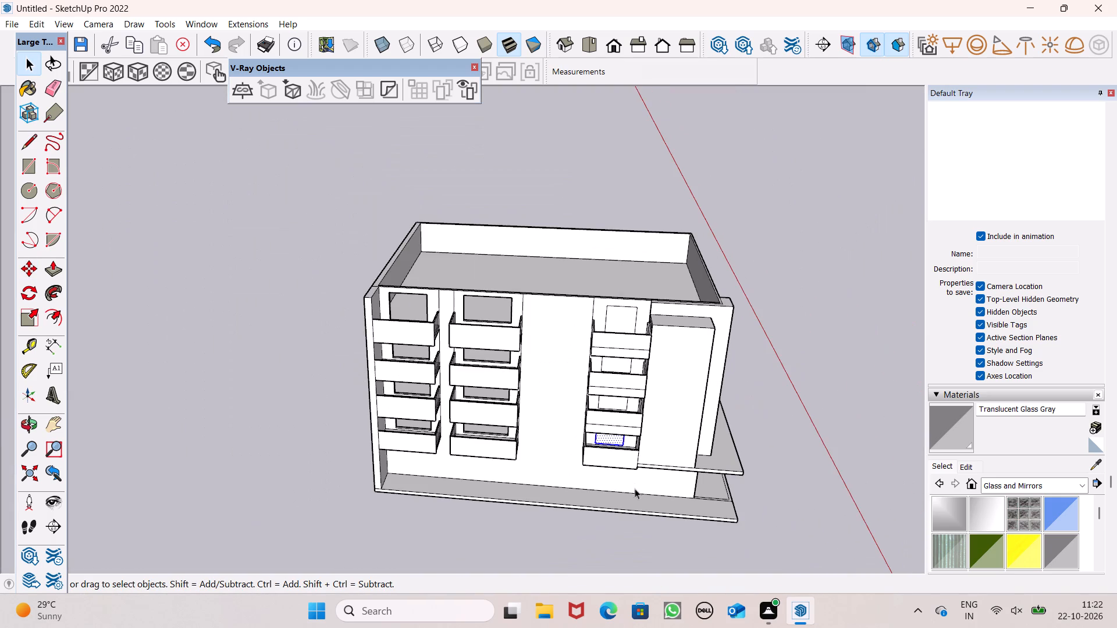
{"action": "left_click", "coordinate": [553, 533]}
Push the window face behind the top balcony beside the projecting block 9" inward with Push/Pull to cut its opening.
{"action": "scroll", "coordinate": [675, 349], "scroll_direction": "up", "scroll_amount": 8}
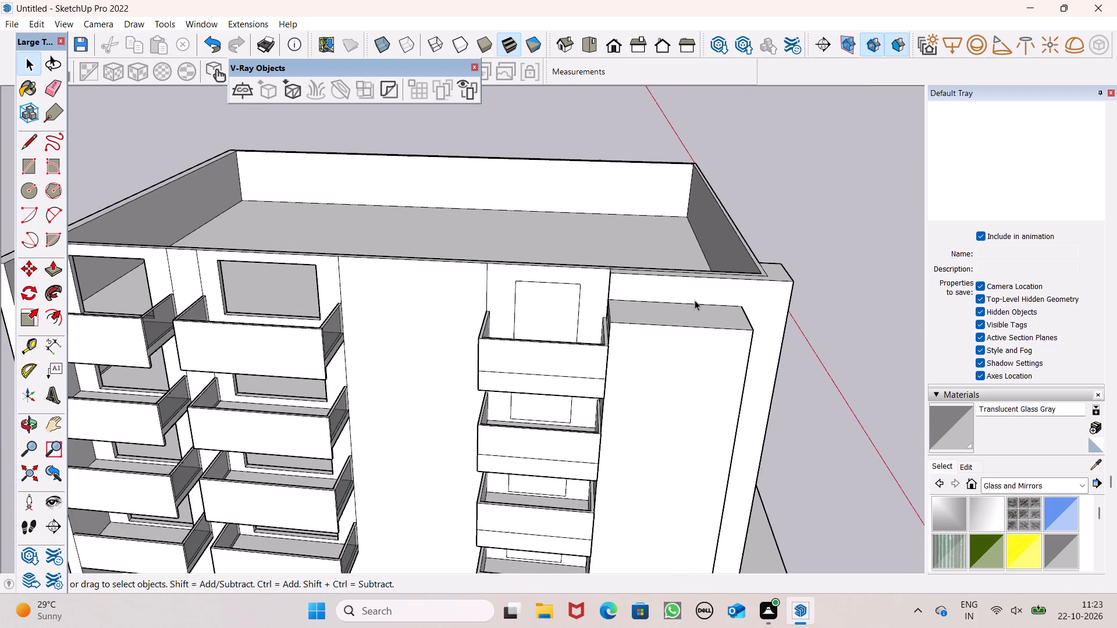
{"action": "scroll", "coordinate": [684, 315], "scroll_direction": "up", "scroll_amount": 6}
{"action": "scroll", "coordinate": [677, 321], "scroll_direction": "down", "scroll_amount": 5}
{"action": "middle_click_drag", "start_coordinate": [635, 373], "coordinate": [663, 184]}
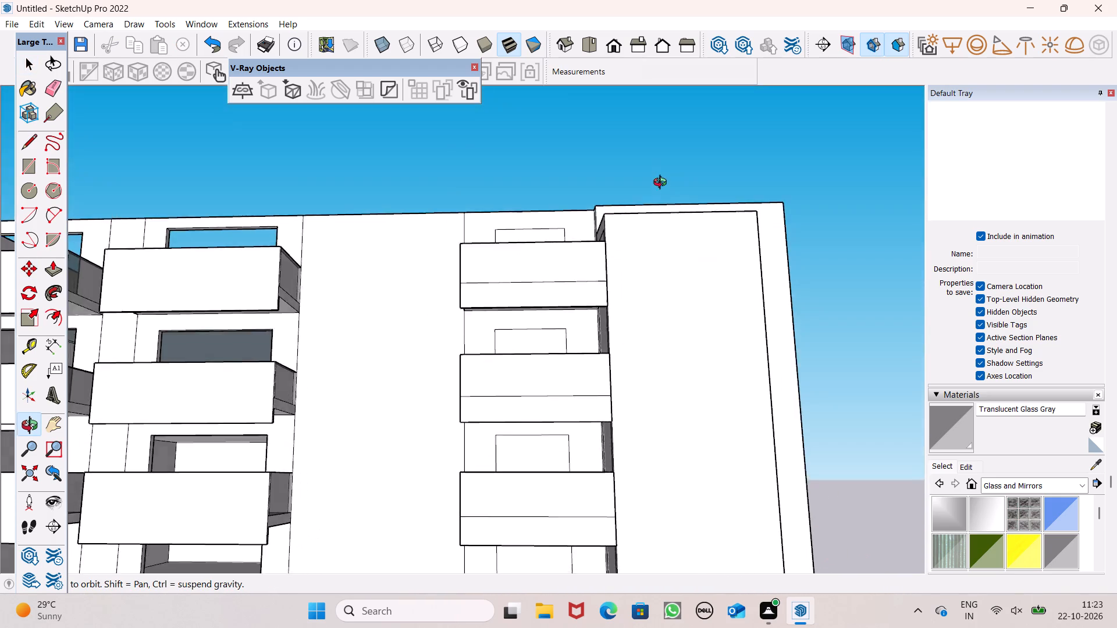
{"action": "middle_click_drag", "start_coordinate": [663, 184], "coordinate": [630, 395]}
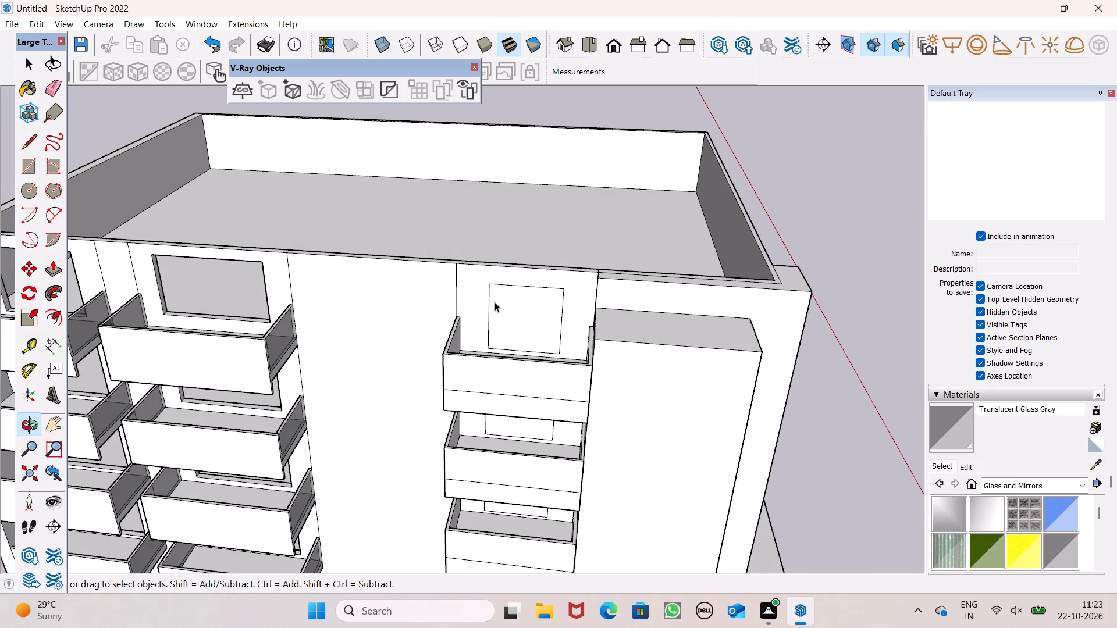
{"action": "left_click", "coordinate": [49, 271]}
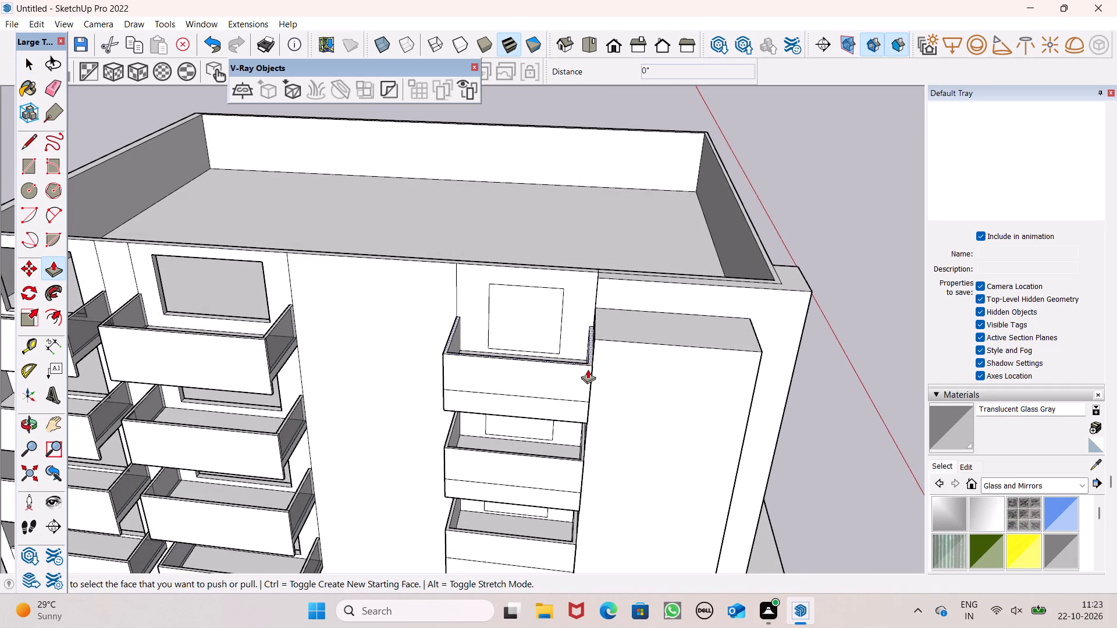
{"action": "scroll", "coordinate": [507, 312], "scroll_direction": "up", "scroll_amount": 1}
{"action": "middle_click_drag", "start_coordinate": [520, 347], "coordinate": [554, 347]}
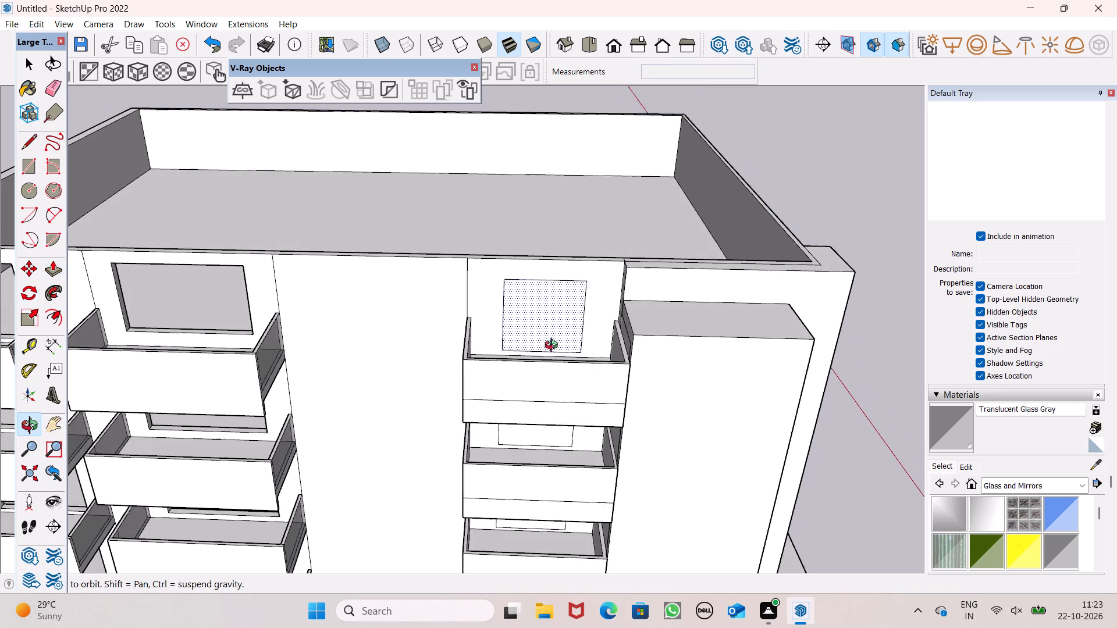
{"action": "middle_click_drag", "start_coordinate": [554, 347], "coordinate": [546, 369]}
{"action": "middle_click_drag", "start_coordinate": [577, 395], "coordinate": [577, 396]}
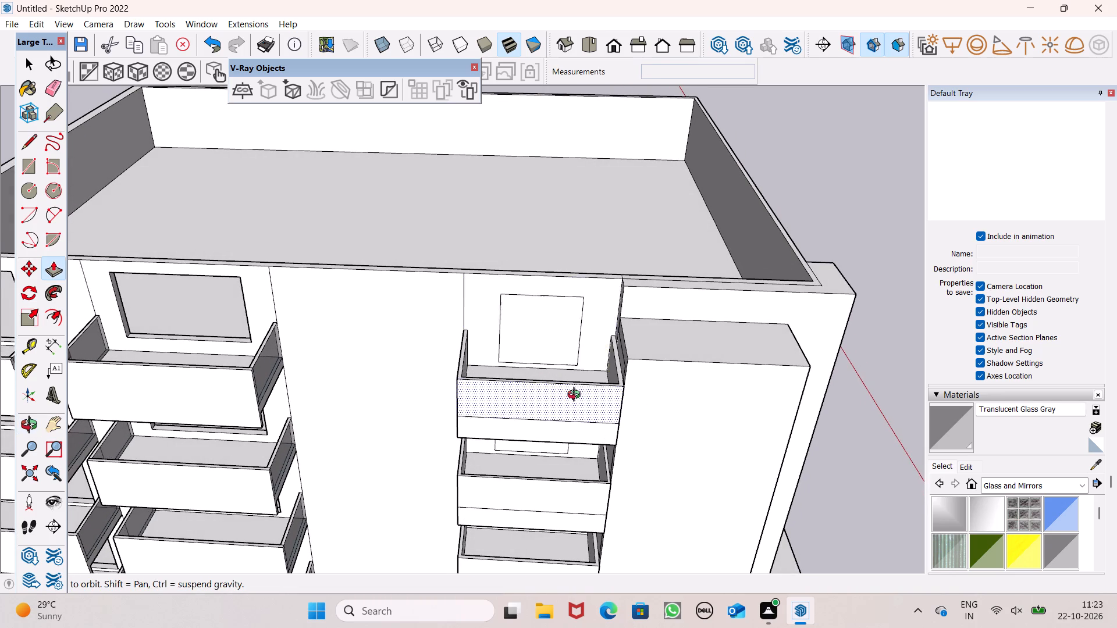
{"action": "middle_click_drag", "start_coordinate": [577, 396], "coordinate": [564, 398]}
{"action": "scroll", "coordinate": [552, 372], "scroll_direction": "up", "scroll_amount": 6}
{"action": "left_click_drag", "start_coordinate": [483, 351], "coordinate": [511, 342]}
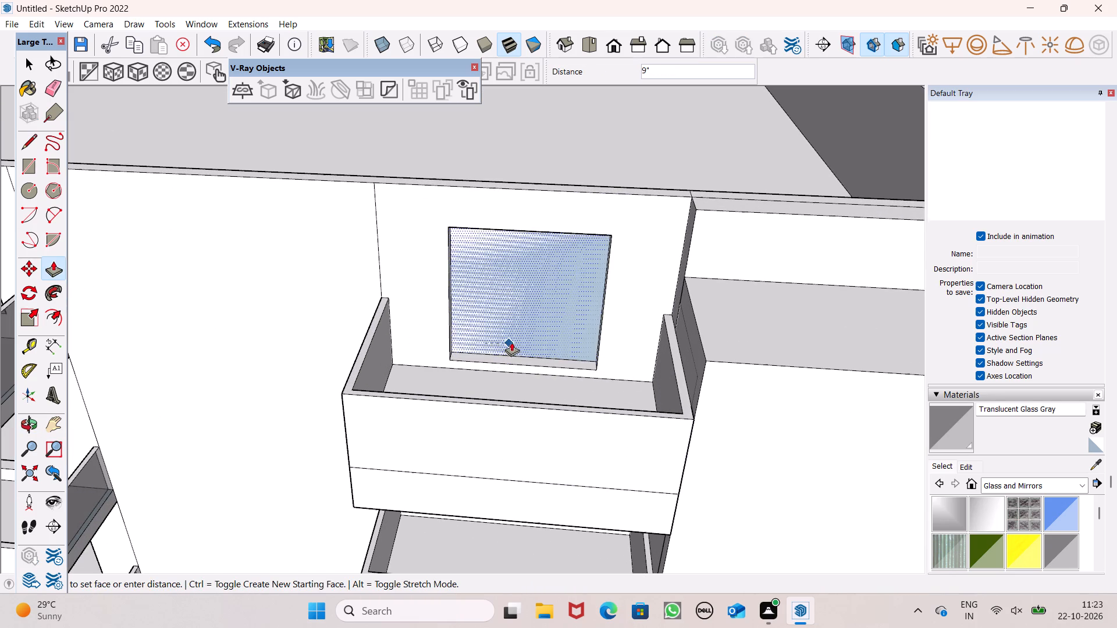
{"action": "left_click_drag", "start_coordinate": [511, 342], "coordinate": [514, 340]}
Push the window face behind the second balcony of the column 9" through the wall.
{"action": "scroll", "coordinate": [449, 295], "scroll_direction": "down", "scroll_amount": 5}
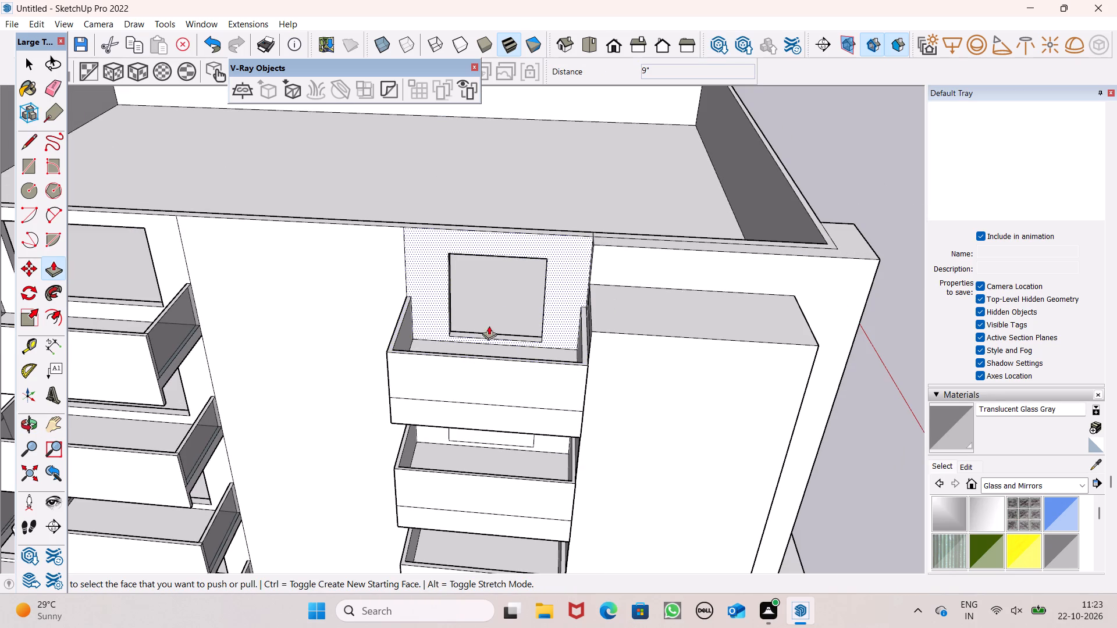
{"action": "scroll", "coordinate": [513, 307], "scroll_direction": "down", "scroll_amount": 1}
{"action": "middle_click_drag", "start_coordinate": [502, 444], "coordinate": [536, 393]}
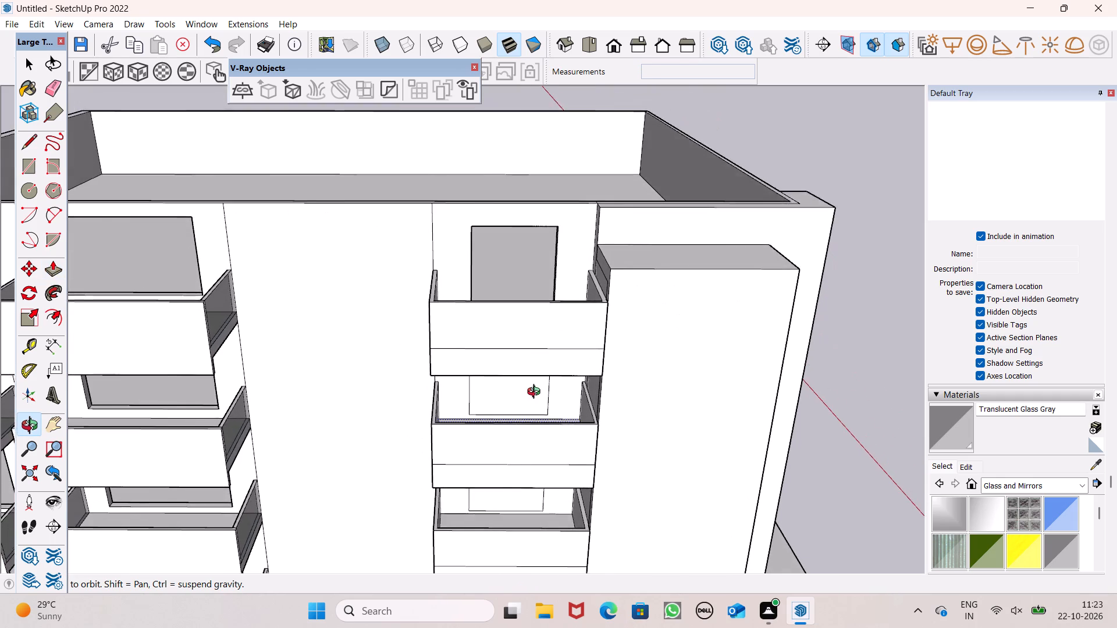
{"action": "middle_click_drag", "start_coordinate": [536, 393], "coordinate": [490, 374]}
{"action": "scroll", "coordinate": [485, 405], "scroll_direction": "up", "scroll_amount": 6}
{"action": "scroll", "coordinate": [560, 356], "scroll_direction": "down", "scroll_amount": 1}
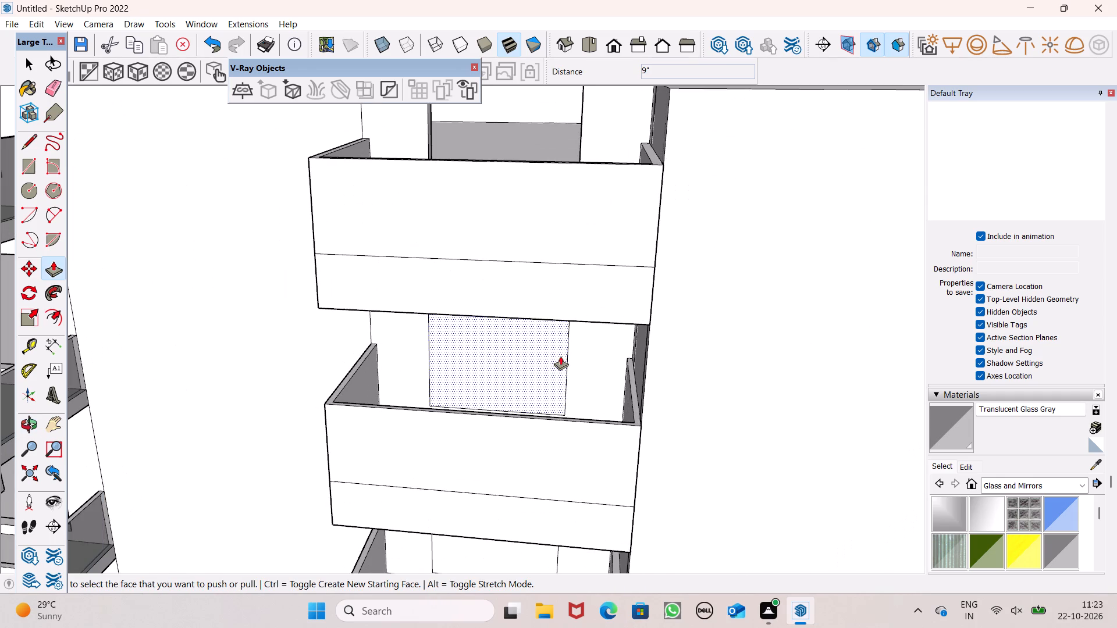
{"action": "middle_click_drag", "start_coordinate": [548, 406], "coordinate": [549, 453]}
{"action": "scroll", "coordinate": [489, 394], "scroll_direction": "up", "scroll_amount": 5}
{"action": "left_click_drag", "start_coordinate": [457, 387], "coordinate": [521, 337]}
Push the window face behind the third balcony of the column 9" through the wall.
{"action": "scroll", "coordinate": [501, 330], "scroll_direction": "down", "scroll_amount": 2}
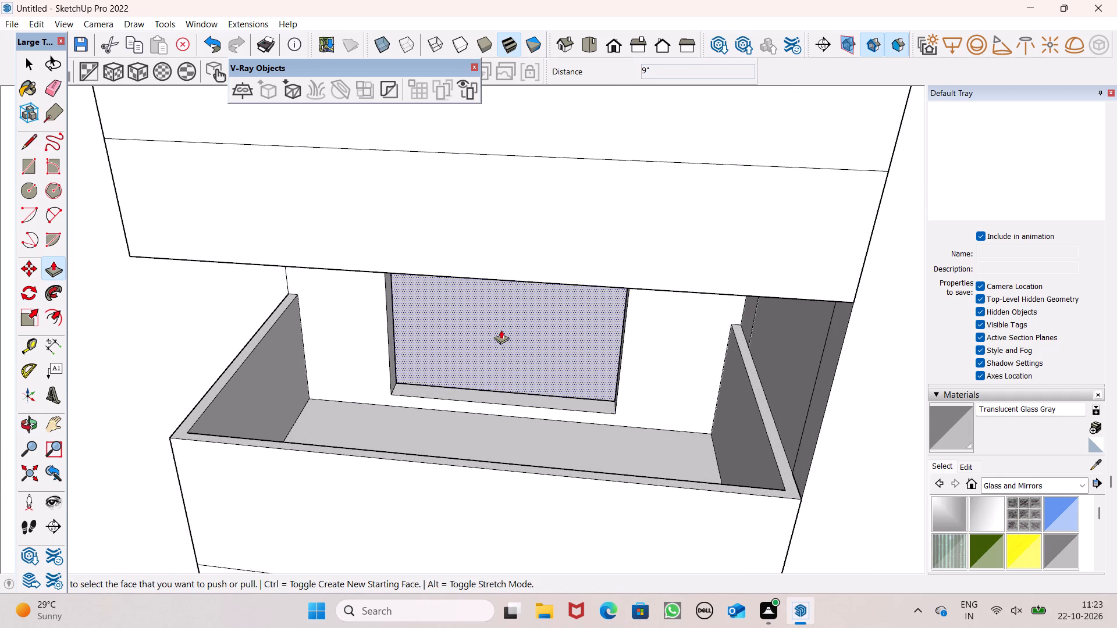
{"action": "scroll", "coordinate": [501, 330], "scroll_direction": "down", "scroll_amount": 5}
{"action": "middle_click_drag", "start_coordinate": [531, 356], "coordinate": [585, 319]}
{"action": "scroll", "coordinate": [500, 241], "scroll_direction": "down", "scroll_amount": 5}
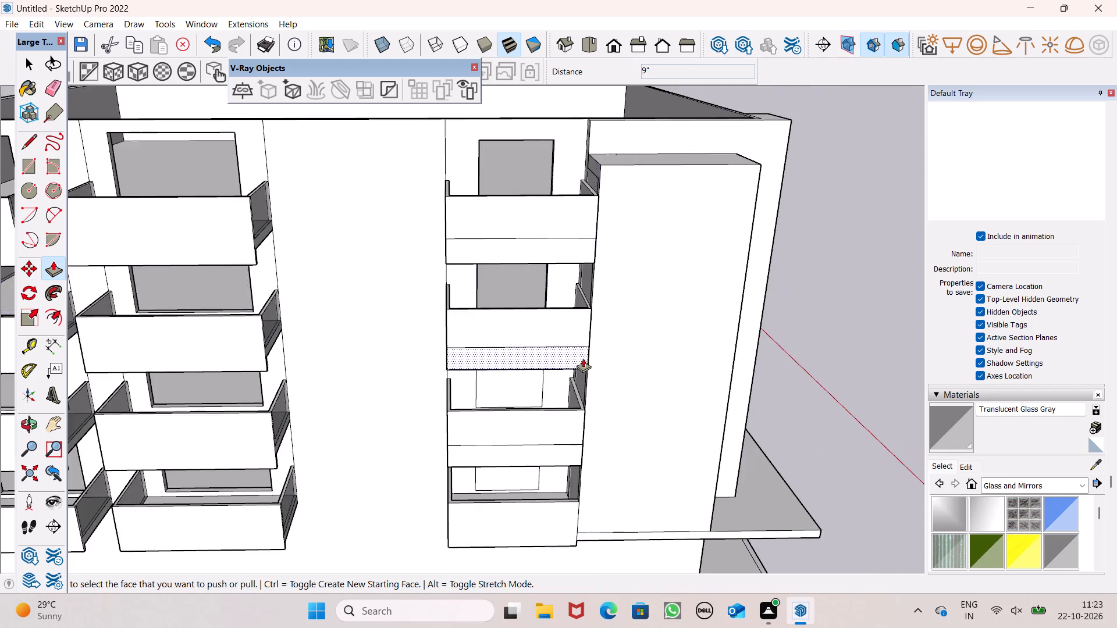
{"action": "scroll", "coordinate": [592, 361], "scroll_direction": "up", "scroll_amount": 7}
{"action": "left_click_drag", "start_coordinate": [419, 423], "coordinate": [471, 405]}
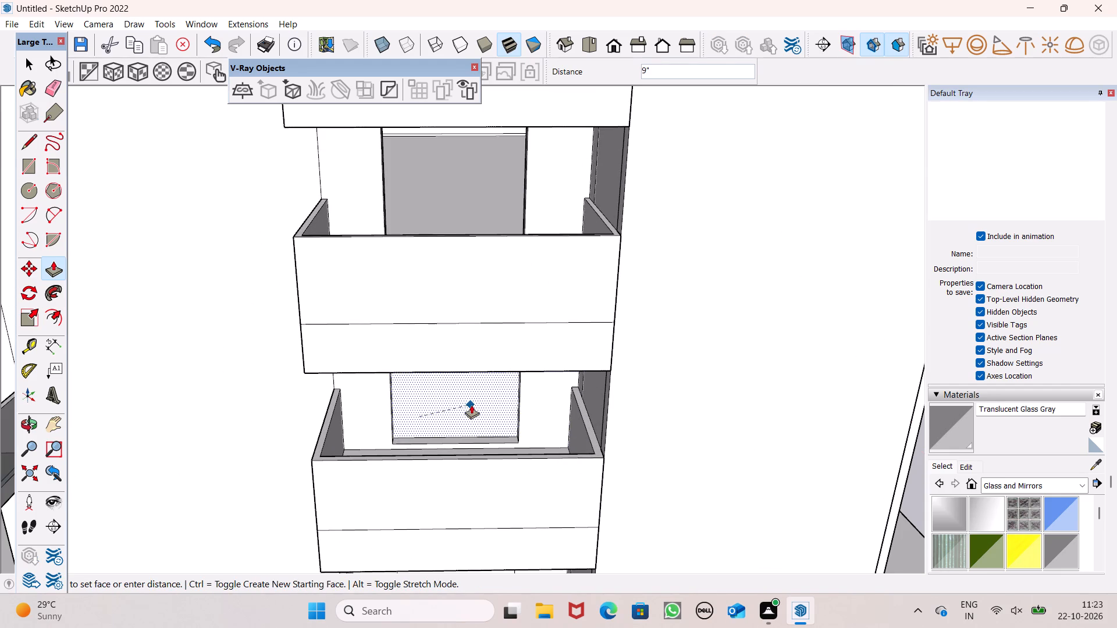
{"action": "left_click_drag", "start_coordinate": [471, 405], "coordinate": [474, 402]}
Push the window face behind the lowest balcony of the column through the wall to cut its opening.
{"action": "scroll", "coordinate": [417, 248], "scroll_direction": "down", "scroll_amount": 5}
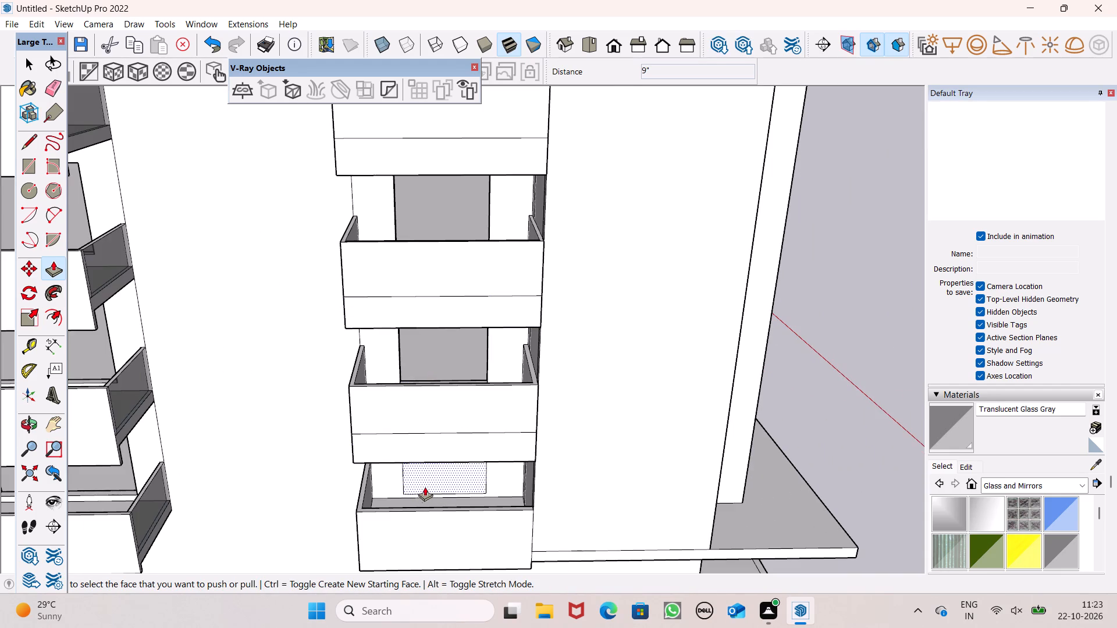
{"action": "left_click_drag", "start_coordinate": [426, 487], "coordinate": [450, 473]}
{"action": "key", "text": "space"}
{"action": "type", "text": "v"}
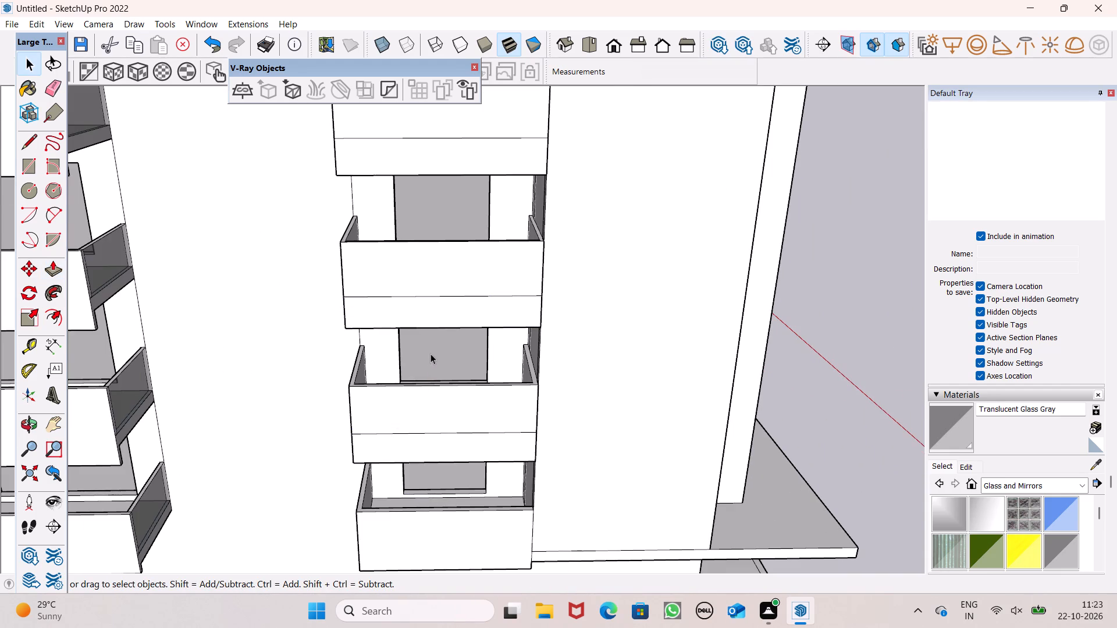
Draw a window rectangle about 6' 11" by 4' 9" near the top of the blank wall strip between the balcony columns.
{"action": "scroll", "coordinate": [432, 359], "scroll_direction": "down", "scroll_amount": 4}
{"action": "middle_click_drag", "start_coordinate": [474, 374], "coordinate": [503, 411]}
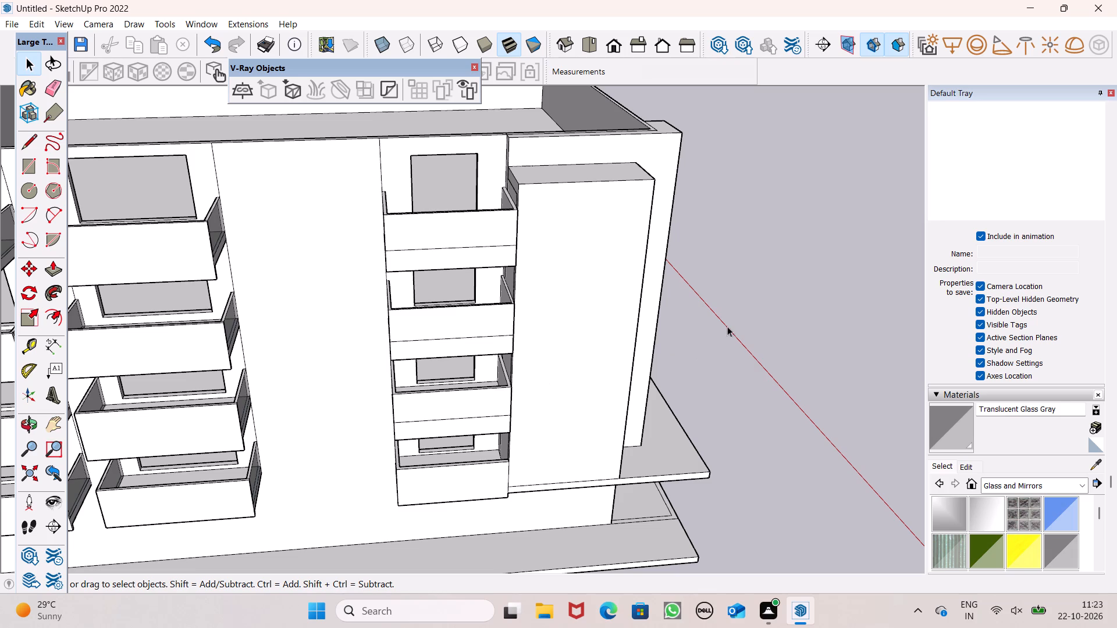
{"action": "left_click", "coordinate": [25, 173]}
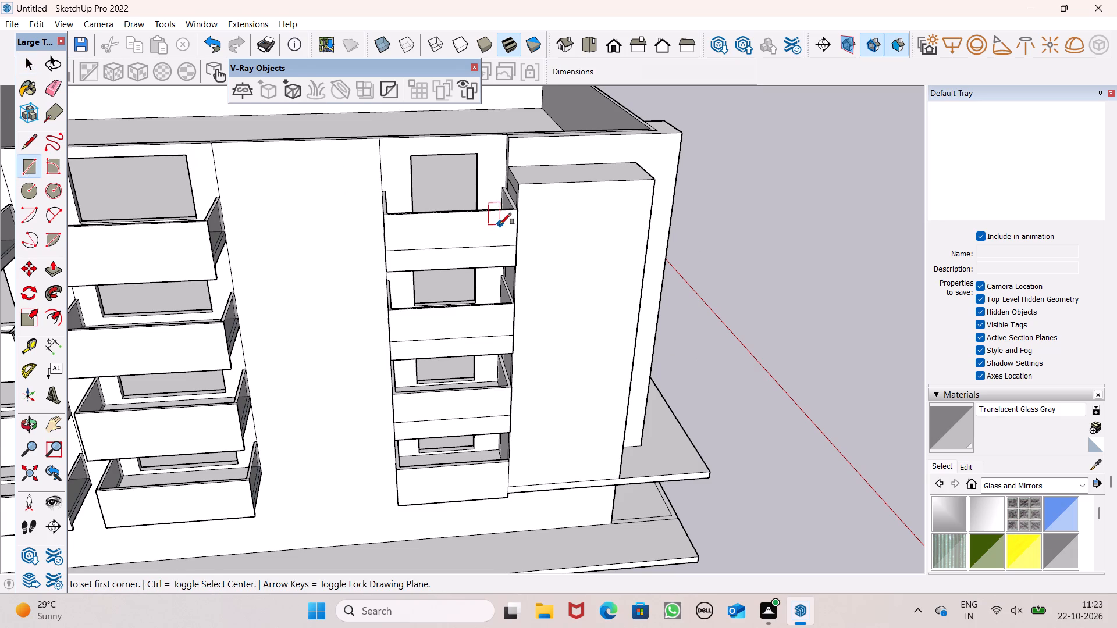
{"action": "scroll", "coordinate": [500, 224], "scroll_direction": "down", "scroll_amount": 4}
{"action": "middle_click_drag", "start_coordinate": [474, 230], "coordinate": [483, 66]}
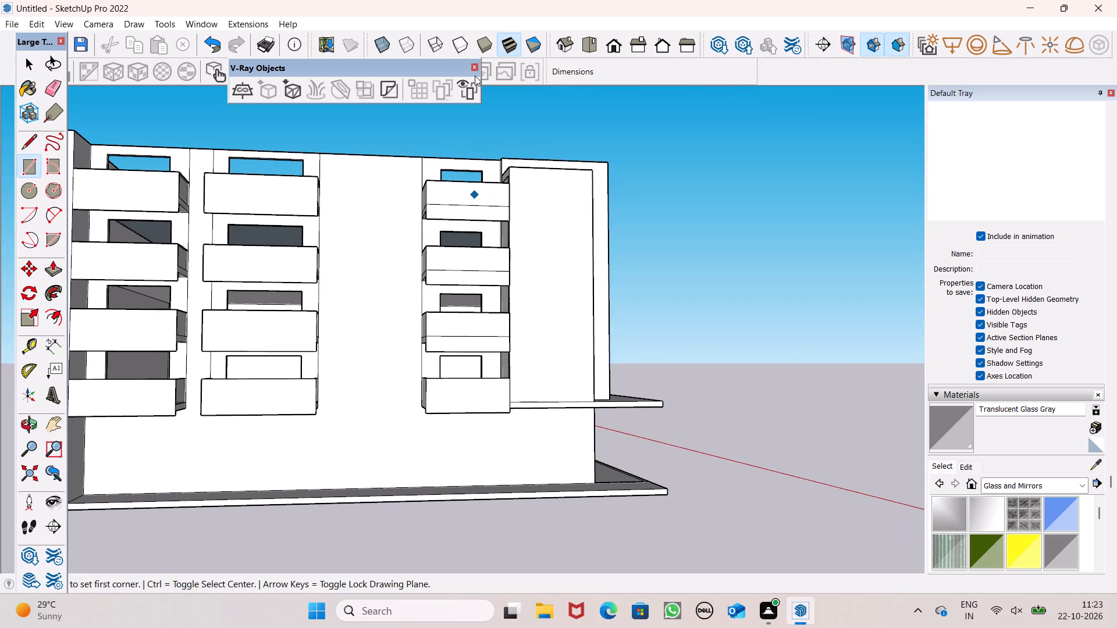
{"action": "middle_click_drag", "start_coordinate": [383, 169], "coordinate": [331, 261]}
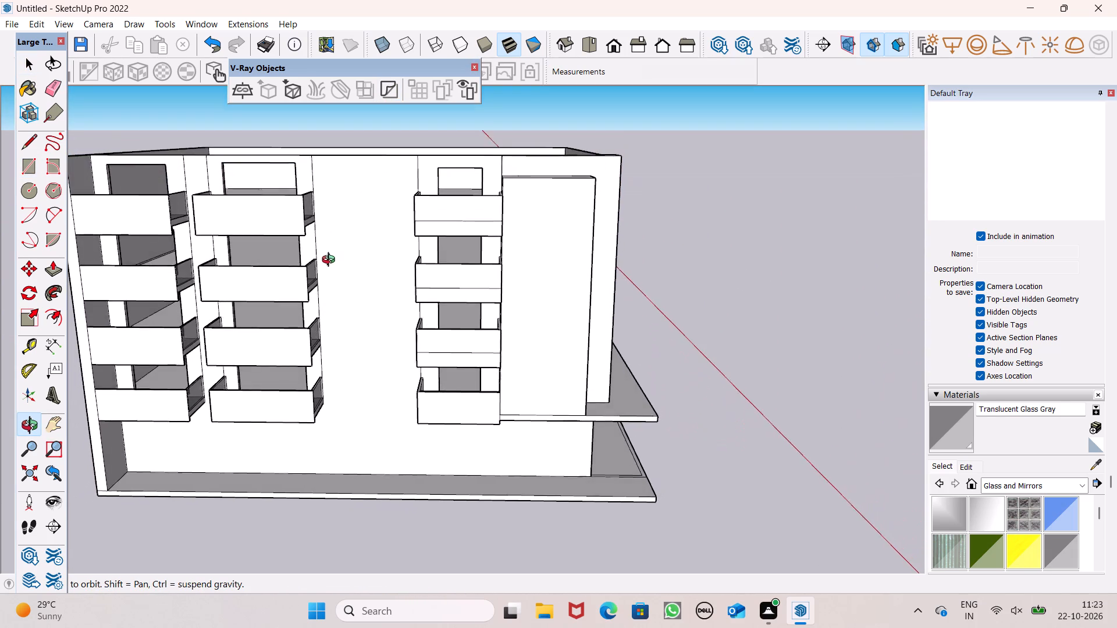
{"action": "middle_click_drag", "start_coordinate": [331, 261], "coordinate": [330, 261]}
{"action": "scroll", "coordinate": [334, 189], "scroll_direction": "up", "scroll_amount": 8}
{"action": "scroll", "coordinate": [381, 219], "scroll_direction": "down", "scroll_amount": 6}
{"action": "middle_click_drag", "start_coordinate": [384, 225], "coordinate": [380, 224]}
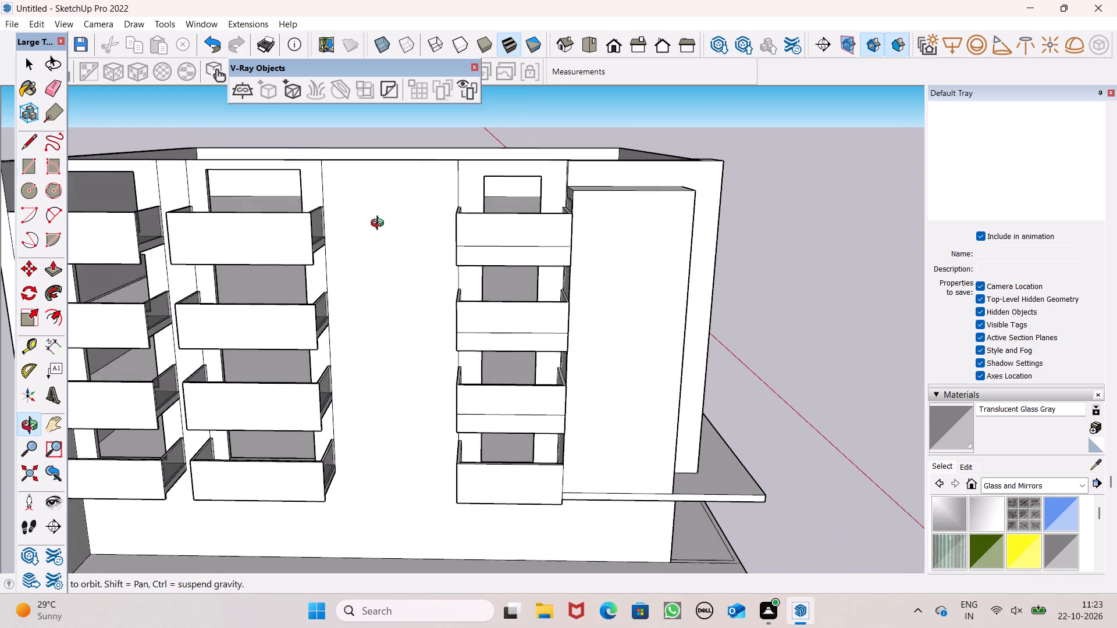
{"action": "middle_click_drag", "start_coordinate": [380, 224], "coordinate": [369, 226]}
{"action": "scroll", "coordinate": [377, 174], "scroll_direction": "up", "scroll_amount": 7}
{"action": "middle_click_drag", "start_coordinate": [415, 212], "coordinate": [443, 206]}
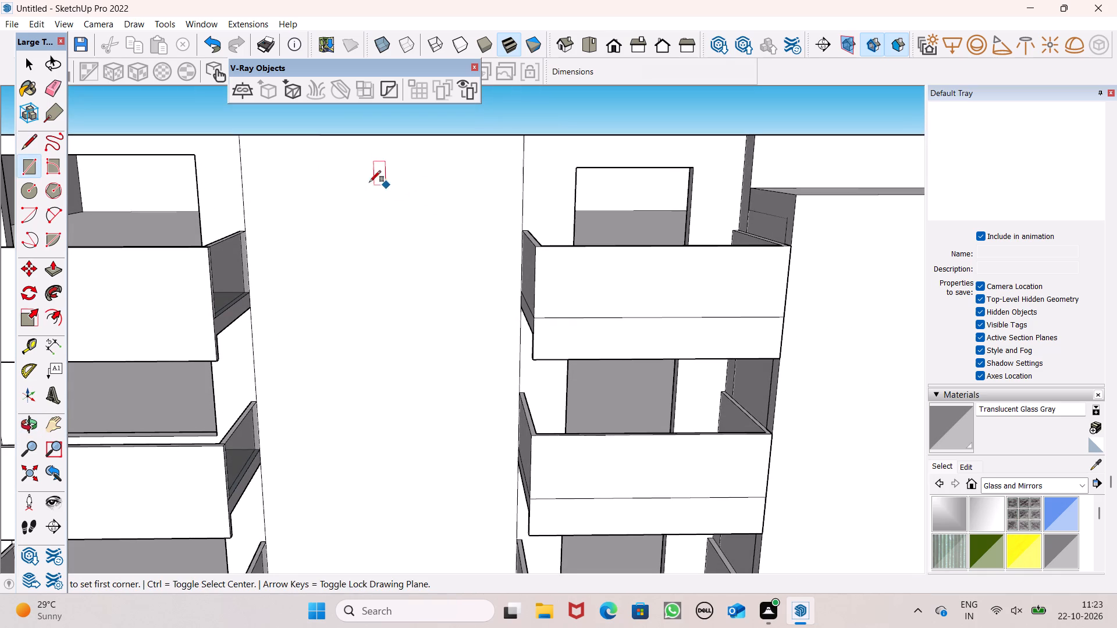
{"action": "left_click", "coordinate": [344, 174]}
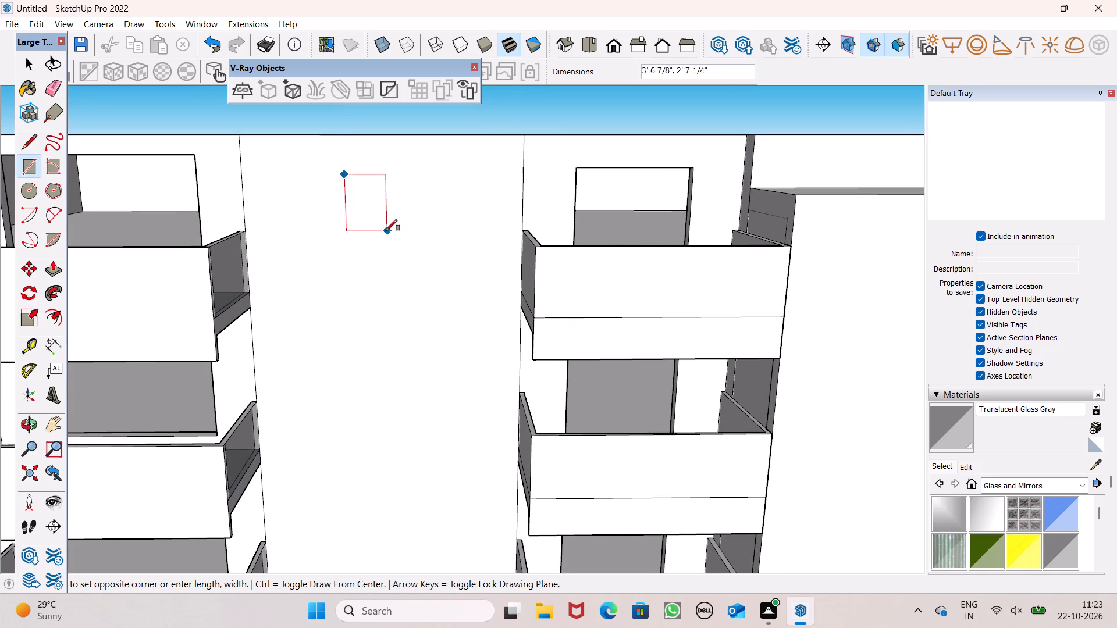
{"action": "left_click", "coordinate": [421, 281]}
{"action": "key", "text": "space"}
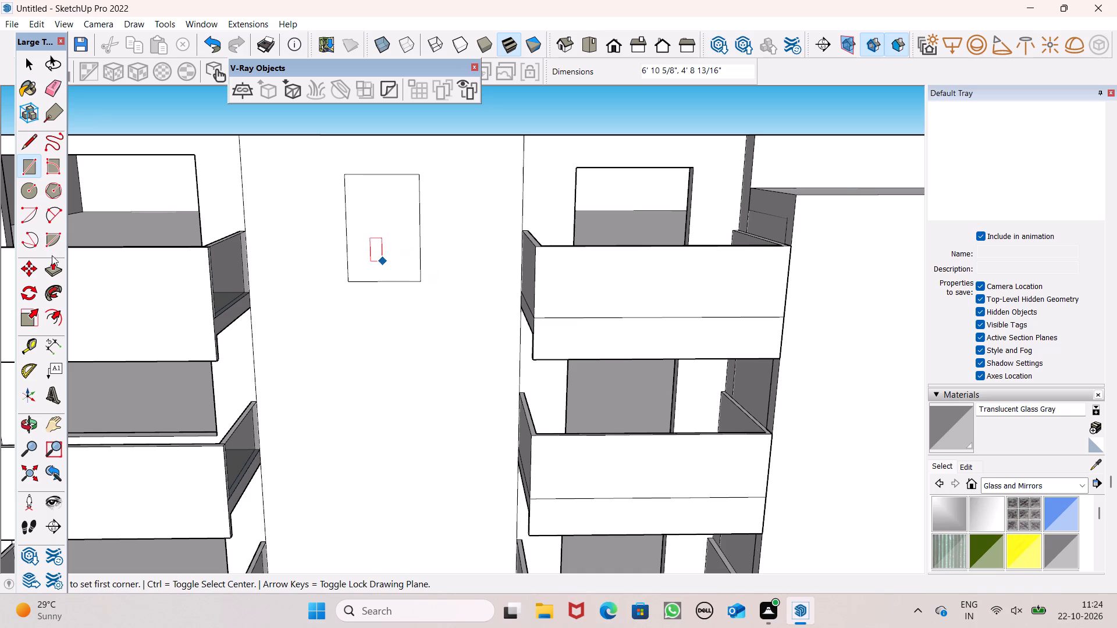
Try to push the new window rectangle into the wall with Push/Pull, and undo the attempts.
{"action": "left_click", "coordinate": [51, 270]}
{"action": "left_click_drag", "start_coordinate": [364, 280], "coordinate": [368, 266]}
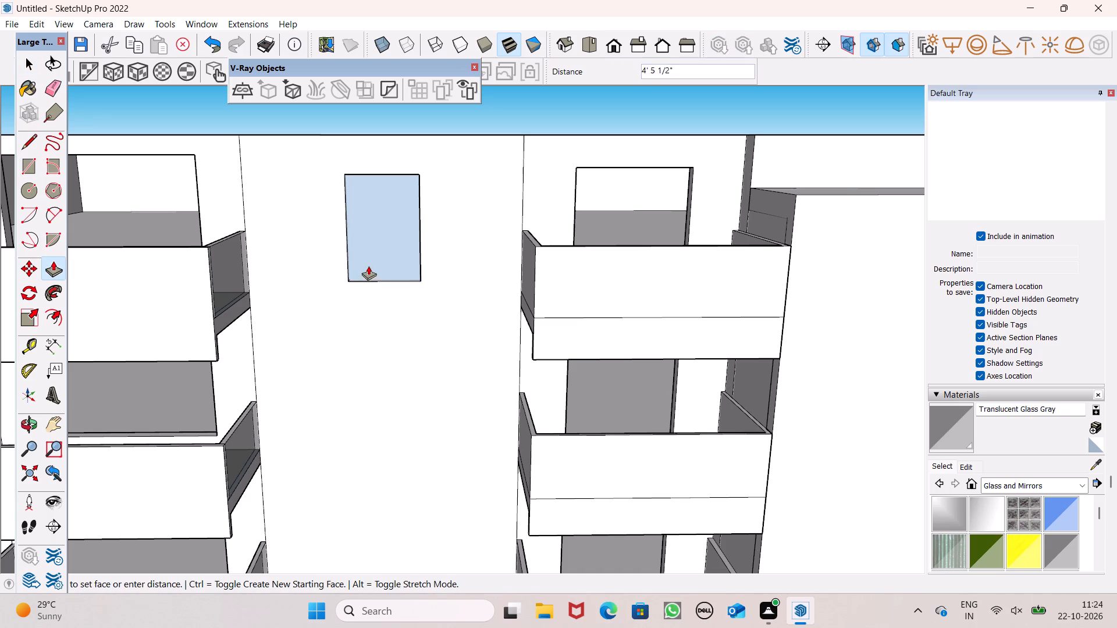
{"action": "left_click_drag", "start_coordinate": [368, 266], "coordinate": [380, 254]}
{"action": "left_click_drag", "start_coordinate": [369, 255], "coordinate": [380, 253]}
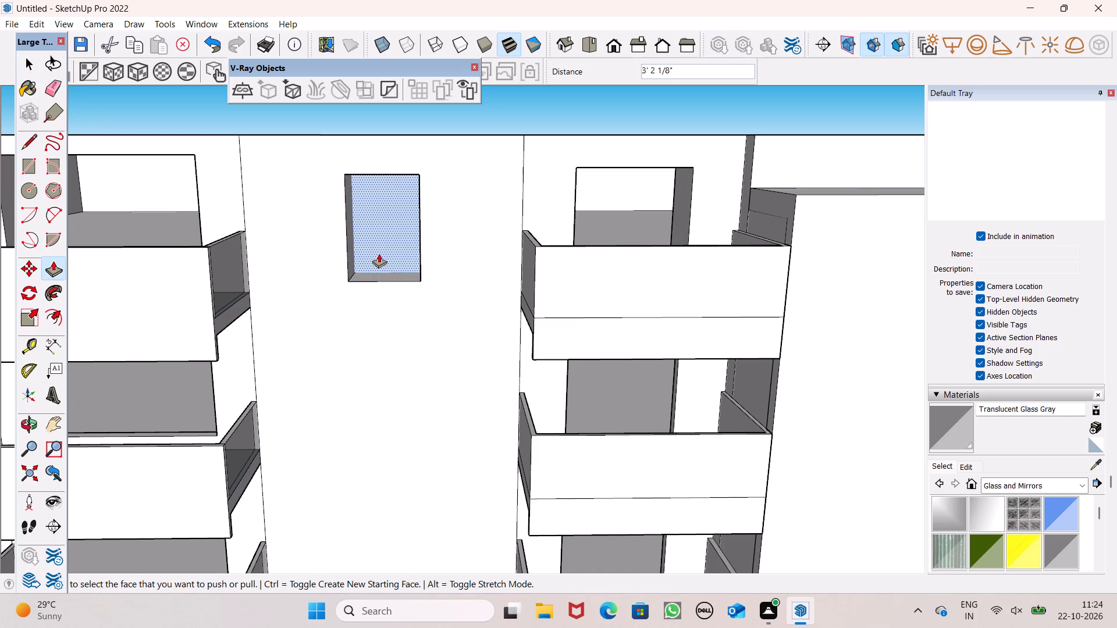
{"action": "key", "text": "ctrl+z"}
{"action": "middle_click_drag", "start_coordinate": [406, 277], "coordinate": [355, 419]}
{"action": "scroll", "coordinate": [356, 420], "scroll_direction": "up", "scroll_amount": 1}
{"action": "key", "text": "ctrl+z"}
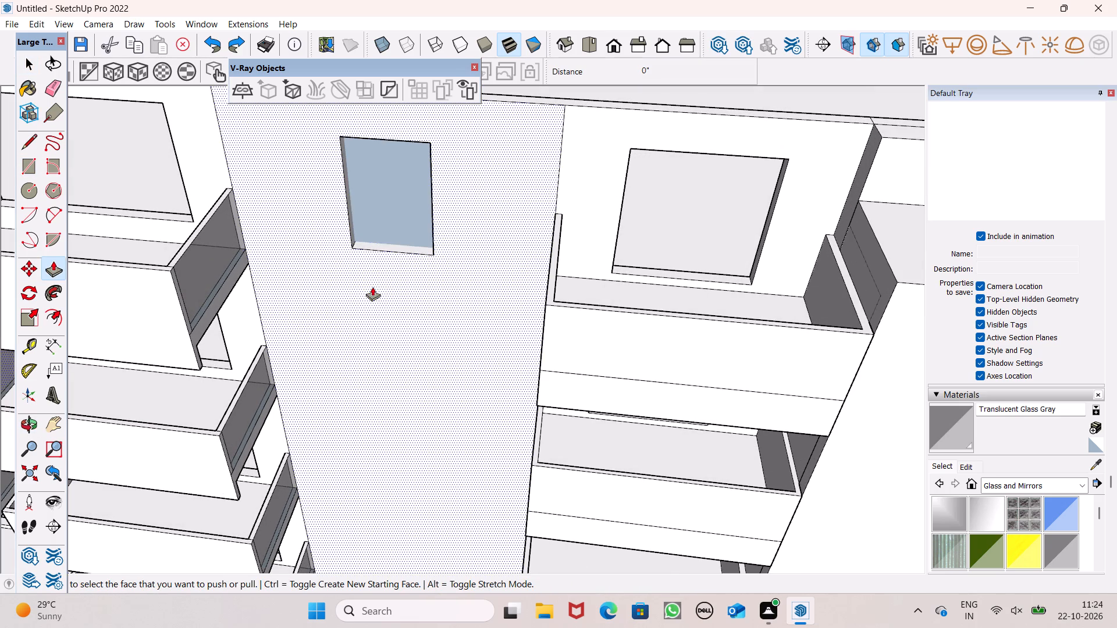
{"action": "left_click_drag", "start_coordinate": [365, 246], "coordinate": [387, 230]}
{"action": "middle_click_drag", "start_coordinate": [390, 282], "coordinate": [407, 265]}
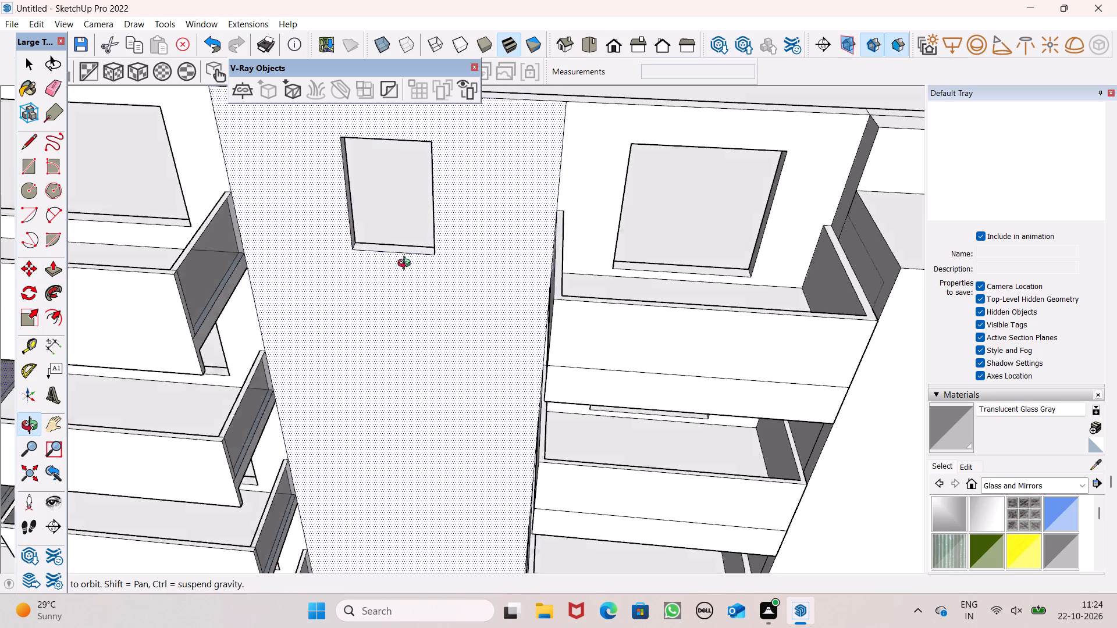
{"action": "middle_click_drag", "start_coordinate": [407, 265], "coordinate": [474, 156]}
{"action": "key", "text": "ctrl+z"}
Copy the window rectangle and its edges about 11' 5" straight down the wall strip.
{"action": "key", "text": "space"}
{"action": "double_click", "coordinate": [418, 194]}
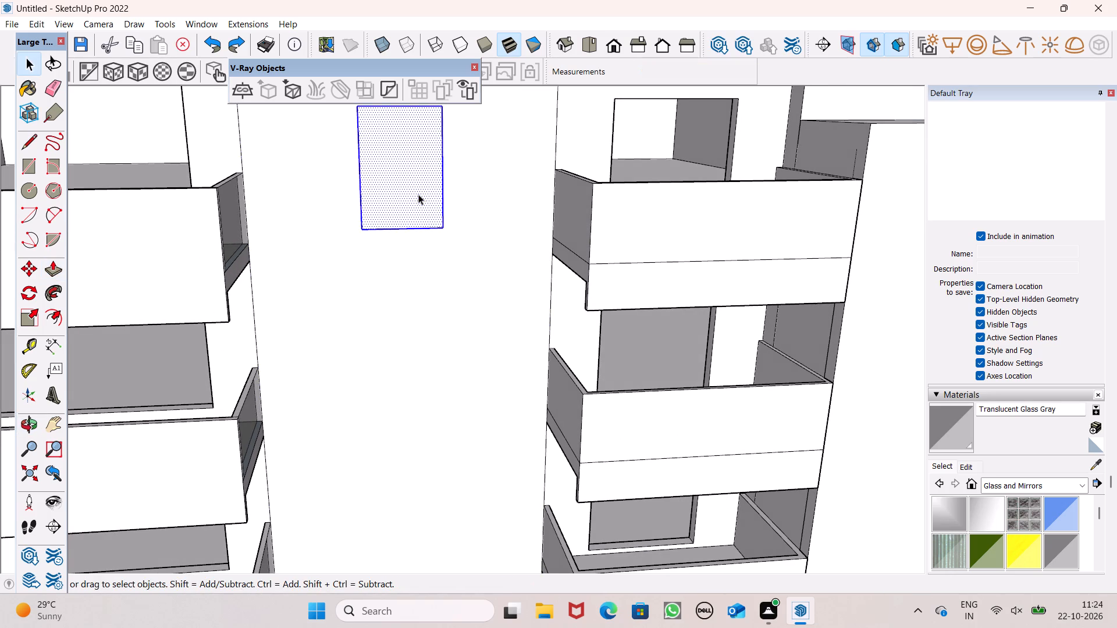
{"action": "scroll", "coordinate": [418, 194], "scroll_direction": "down", "scroll_amount": 7}
{"action": "key", "text": "m"}
{"action": "key", "text": "Return"}
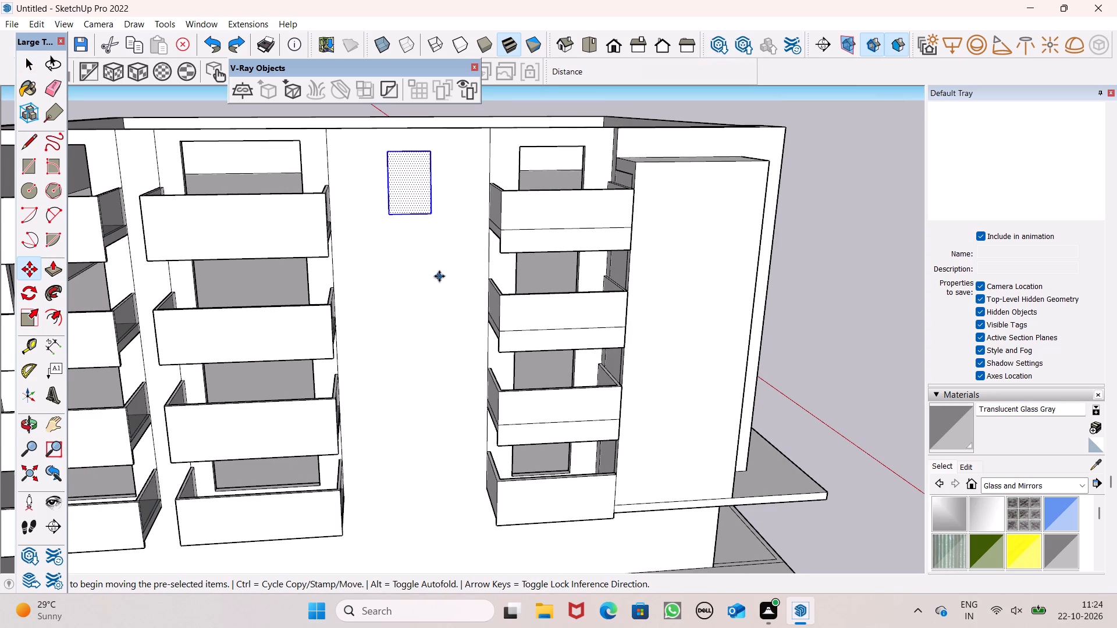
{"action": "middle_click_drag", "start_coordinate": [438, 277], "coordinate": [395, 235]}
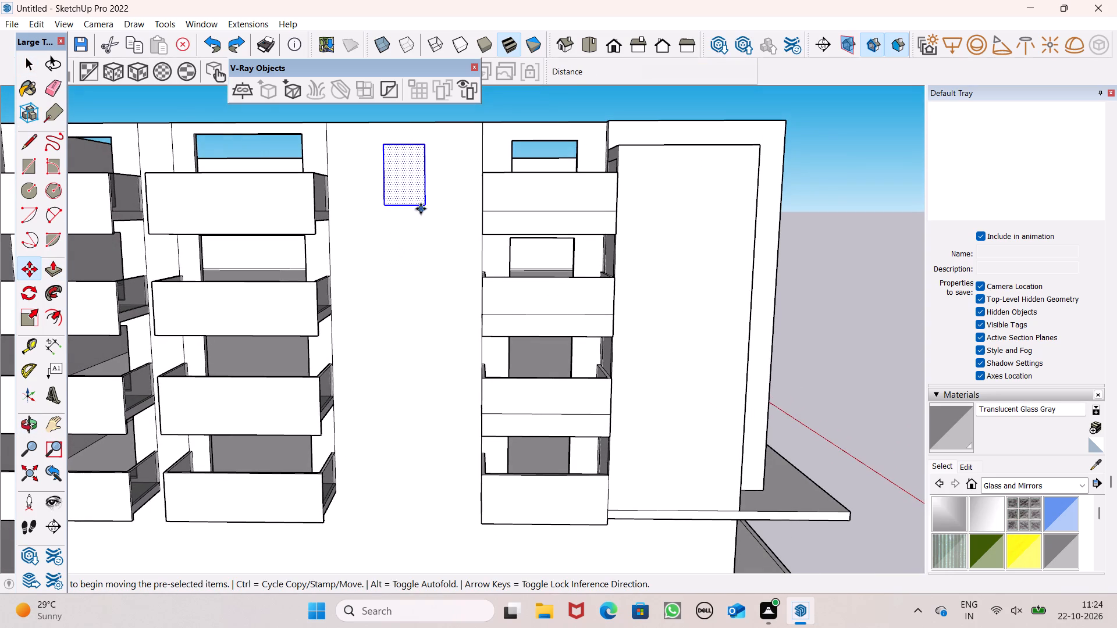
{"action": "left_click_drag", "start_coordinate": [424, 208], "coordinate": [420, 279]}
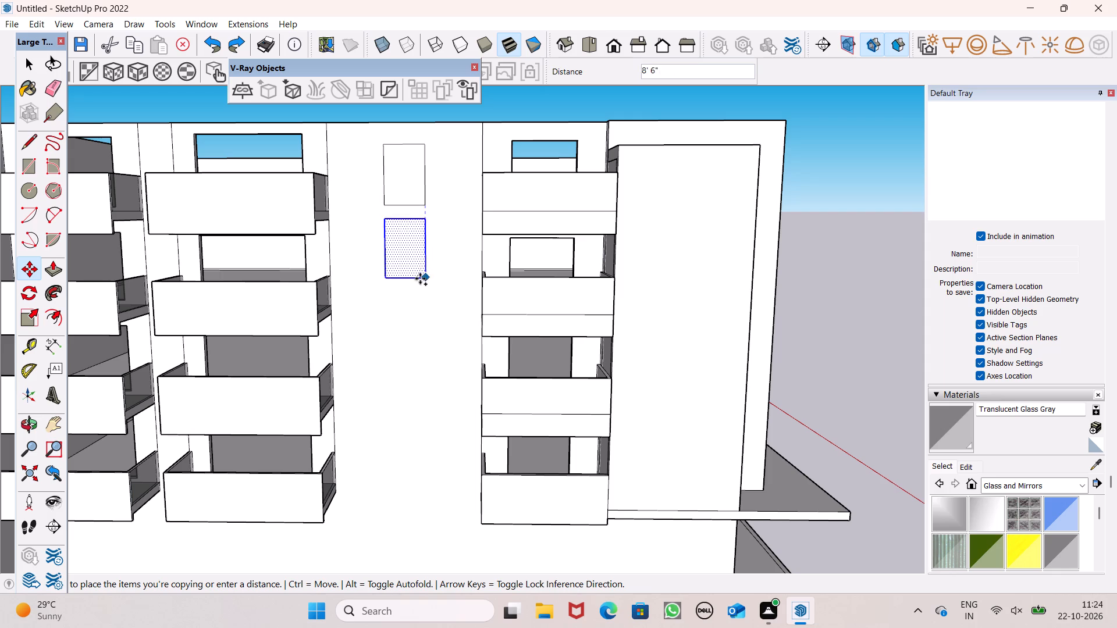
{"action": "left_click_drag", "start_coordinate": [420, 279], "coordinate": [421, 312]}
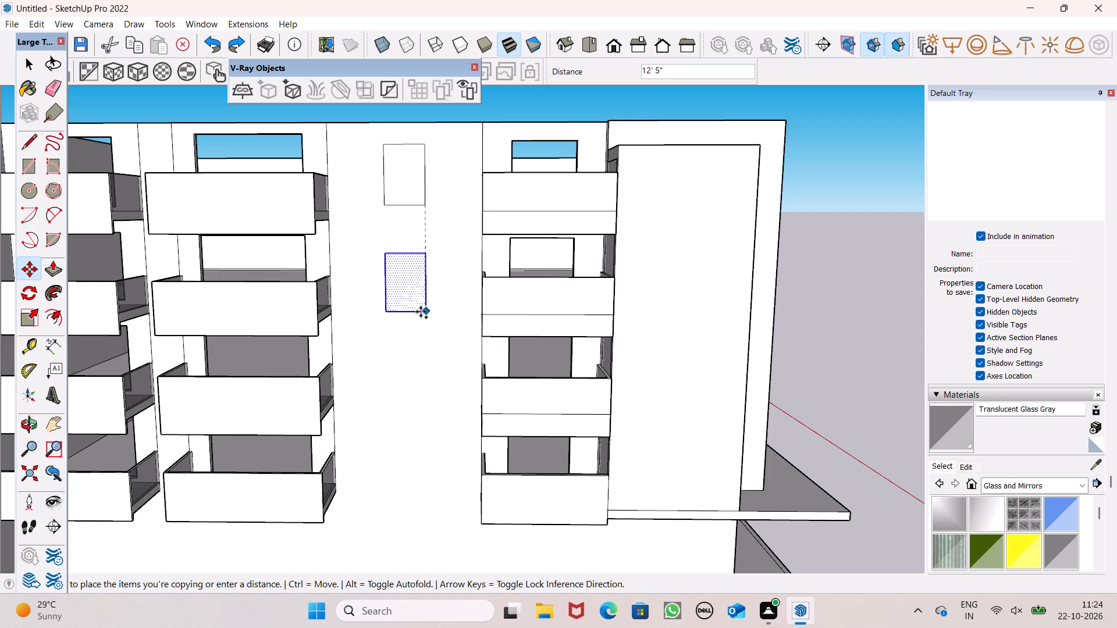
{"action": "left_click_drag", "start_coordinate": [421, 312], "coordinate": [422, 304]}
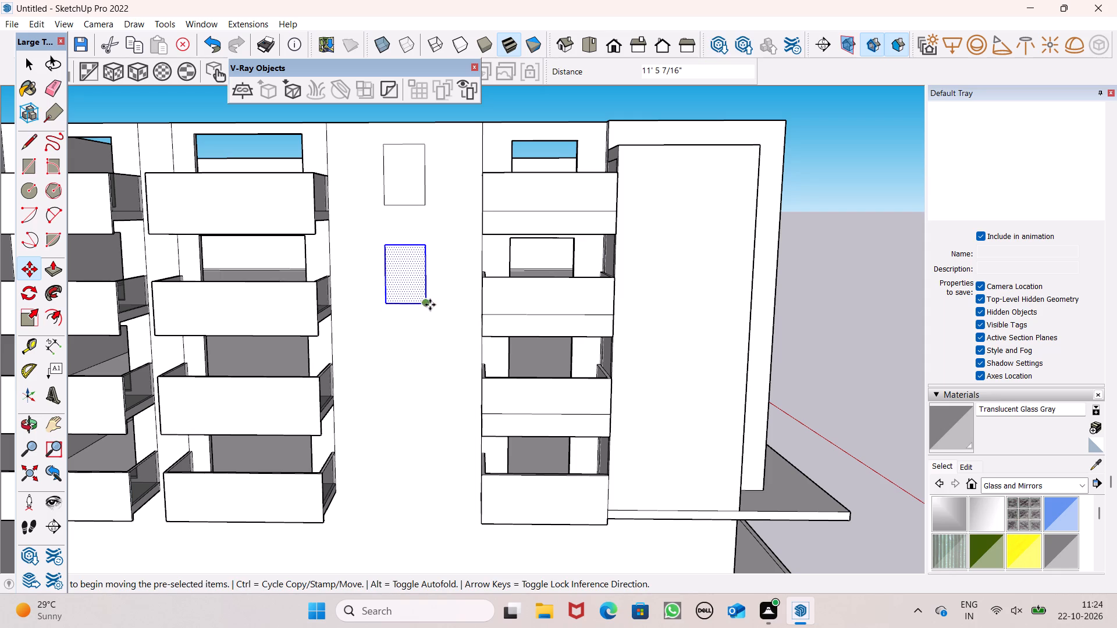
Copy the second window rectangle about 11' 1" straight down to the third floor position of the strip.
{"action": "scroll", "coordinate": [457, 256], "scroll_direction": "down", "scroll_amount": 6}
{"action": "middle_click_drag", "start_coordinate": [447, 344], "coordinate": [456, 306]}
{"action": "scroll", "coordinate": [439, 306], "scroll_direction": "up", "scroll_amount": 5}
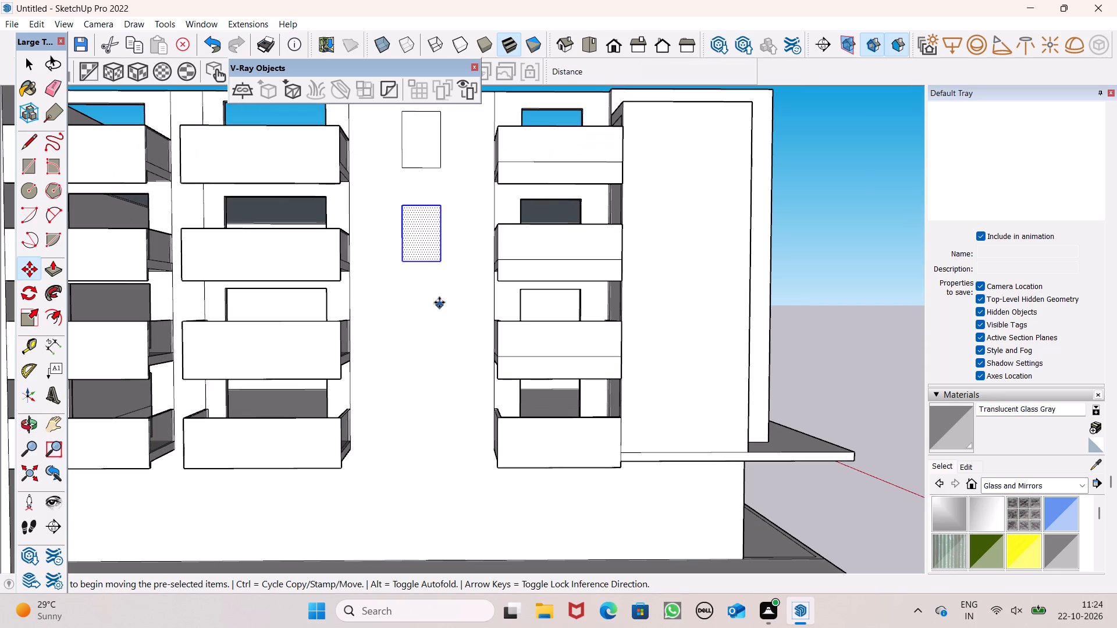
{"action": "left_click_drag", "start_coordinate": [440, 258], "coordinate": [444, 344]}
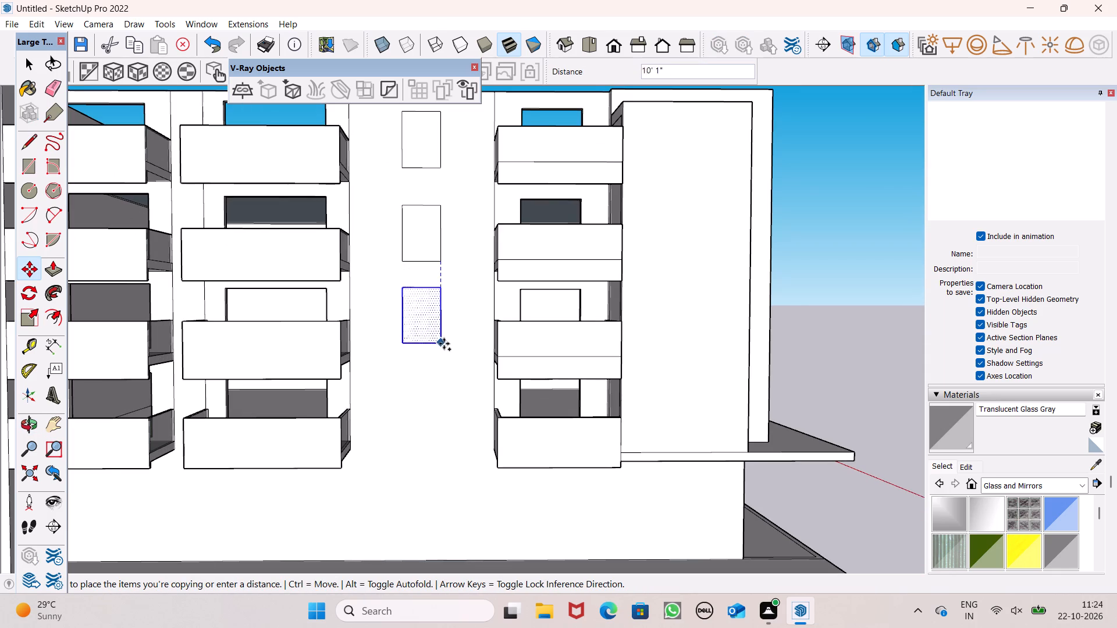
{"action": "left_click_drag", "start_coordinate": [444, 344], "coordinate": [444, 351]}
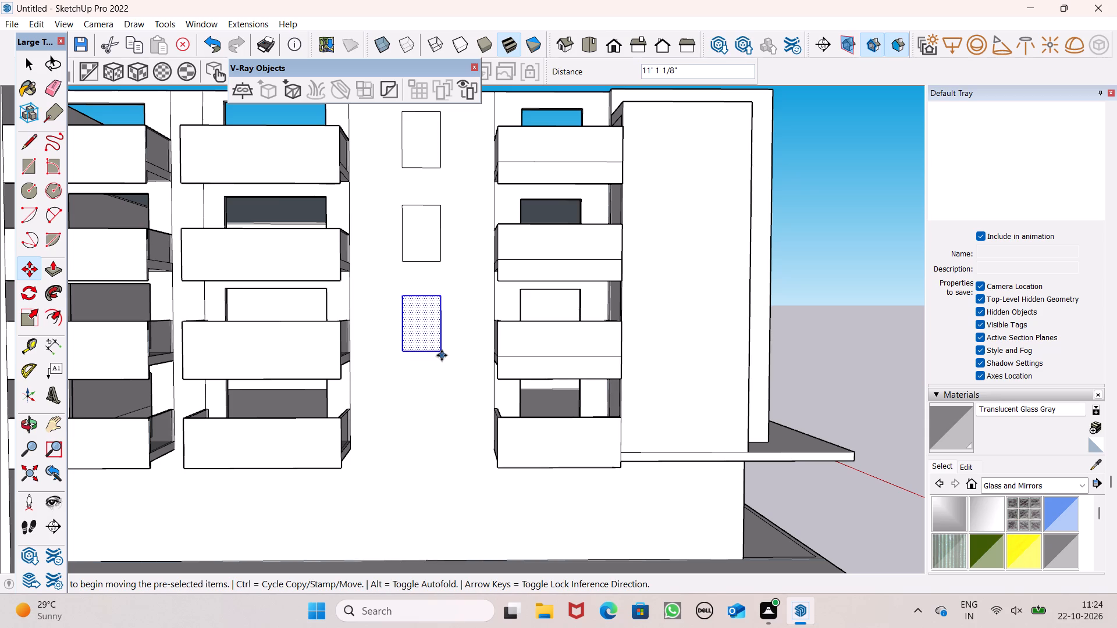
Copy the third window rectangle about 12' 7" straight down to form the lowest window, and leave the Move tool.
{"action": "left_click_drag", "start_coordinate": [439, 351], "coordinate": [444, 445]}
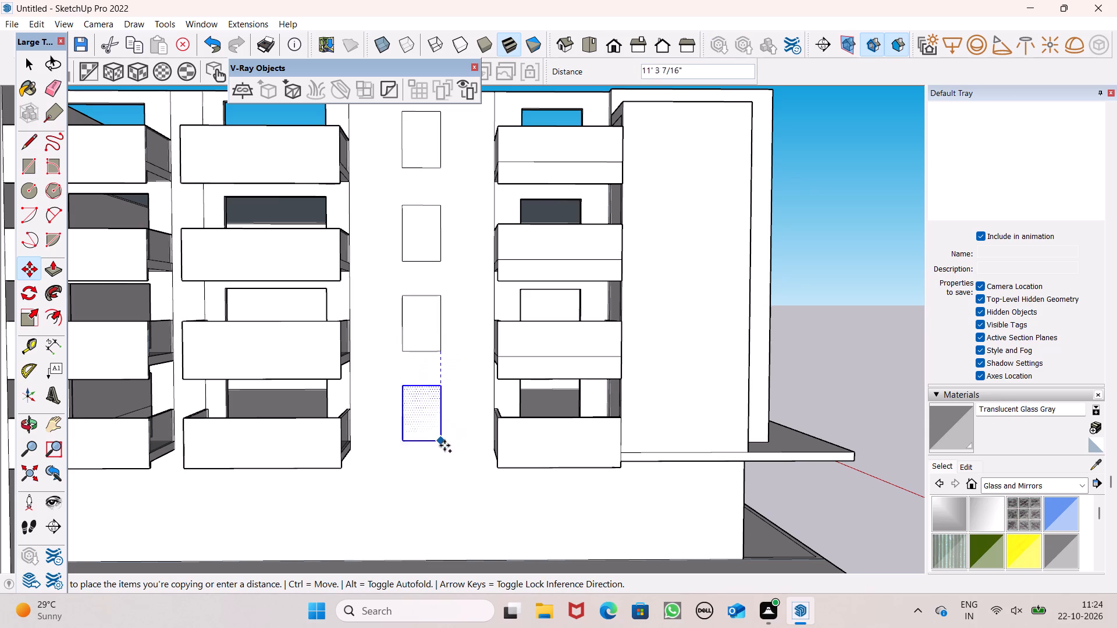
{"action": "left_click_drag", "start_coordinate": [444, 445], "coordinate": [443, 452]}
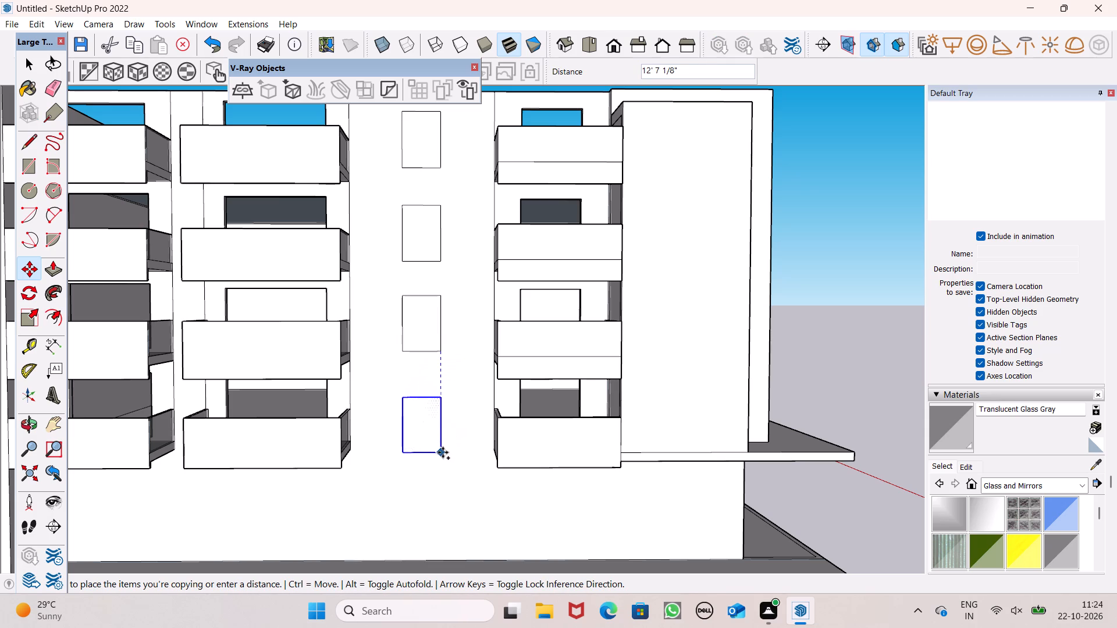
{"action": "left_click_drag", "start_coordinate": [443, 452], "coordinate": [443, 452]}
{"action": "key", "text": "space"}
{"action": "scroll", "coordinate": [455, 394], "scroll_direction": "down", "scroll_amount": 3}
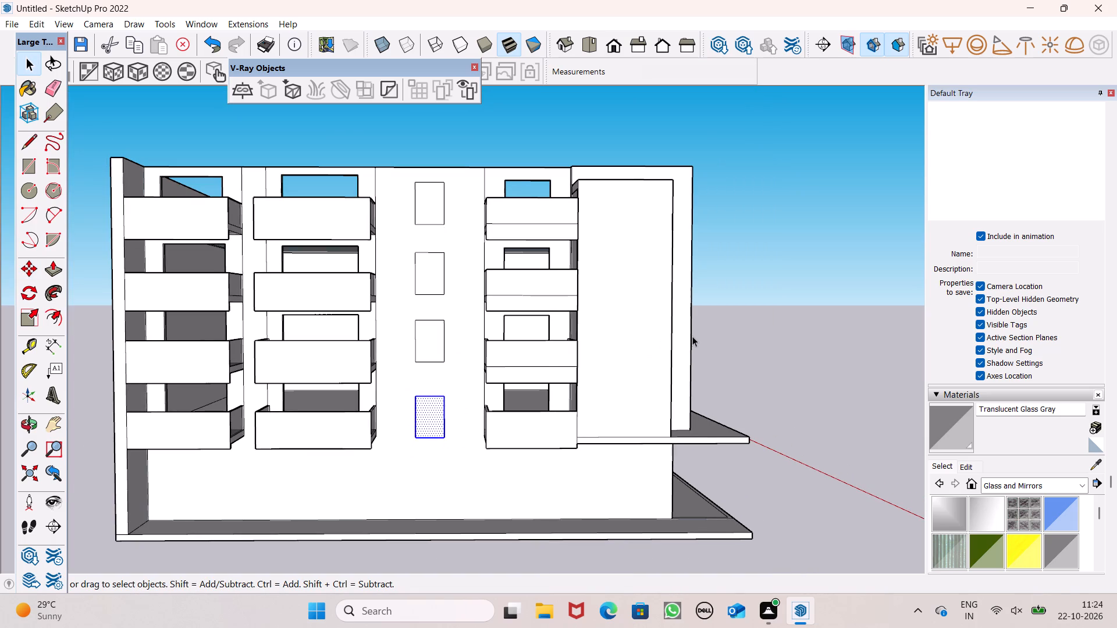
{"action": "left_click", "coordinate": [692, 336]}
Push the upper three window faces of the wall strip 9" inward with Push/Pull to cut their openings.
{"action": "scroll", "coordinate": [354, 308], "scroll_direction": "up", "scroll_amount": 5}
{"action": "scroll", "coordinate": [383, 333], "scroll_direction": "down", "scroll_amount": 5}
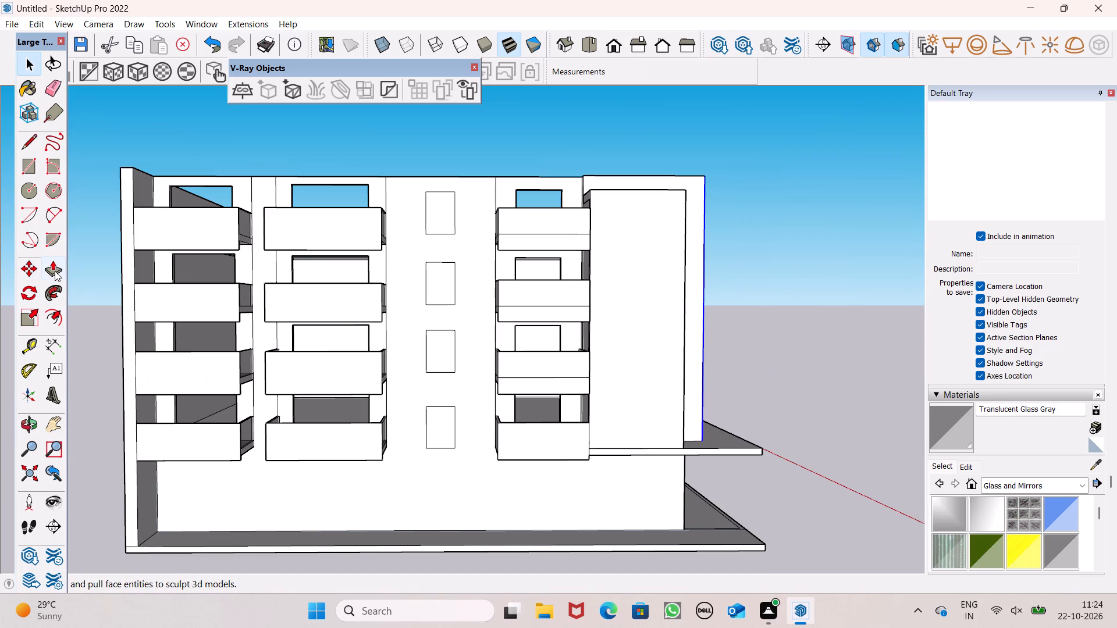
{"action": "left_click", "coordinate": [54, 272]}
{"action": "scroll", "coordinate": [434, 226], "scroll_direction": "up", "scroll_amount": 3}
{"action": "scroll", "coordinate": [455, 200], "scroll_direction": "down", "scroll_amount": 3}
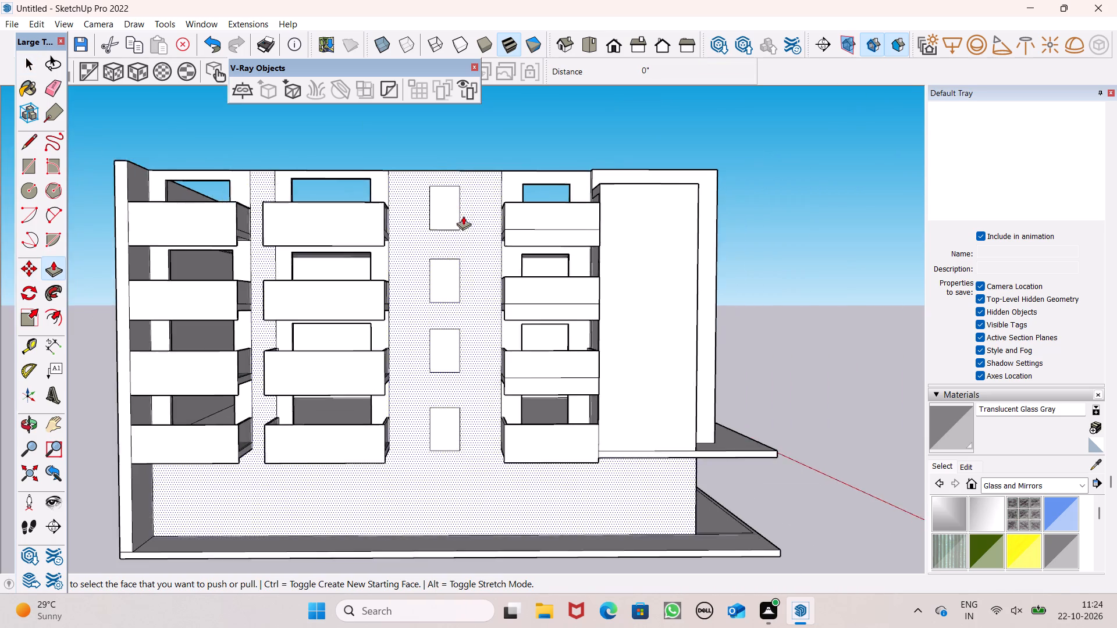
{"action": "middle_click_drag", "start_coordinate": [464, 218], "coordinate": [427, 421]}
{"action": "scroll", "coordinate": [442, 272], "scroll_direction": "up", "scroll_amount": 4}
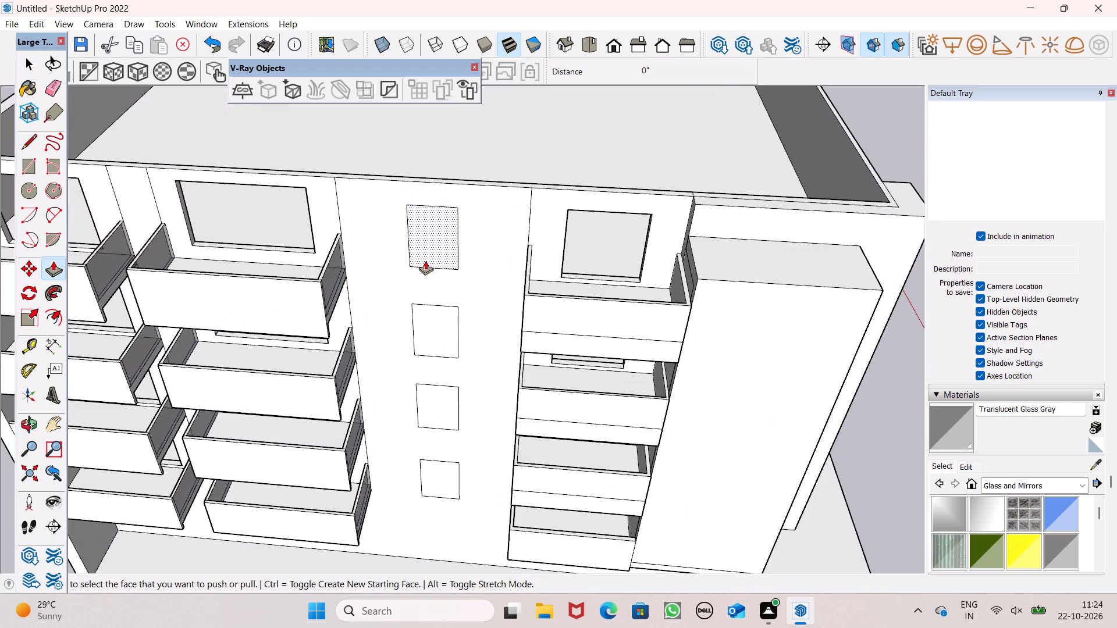
{"action": "left_click_drag", "start_coordinate": [425, 259], "coordinate": [441, 247]}
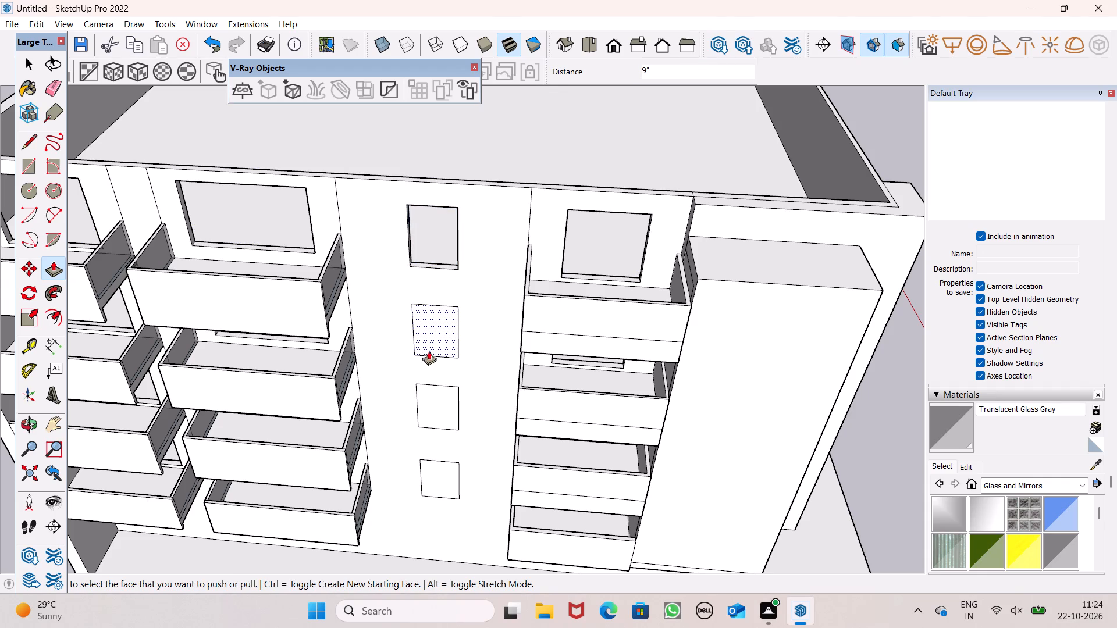
{"action": "left_click_drag", "start_coordinate": [426, 348], "coordinate": [439, 341]}
{"action": "scroll", "coordinate": [425, 235], "scroll_direction": "down", "scroll_amount": 6}
{"action": "scroll", "coordinate": [427, 370], "scroll_direction": "up", "scroll_amount": 7}
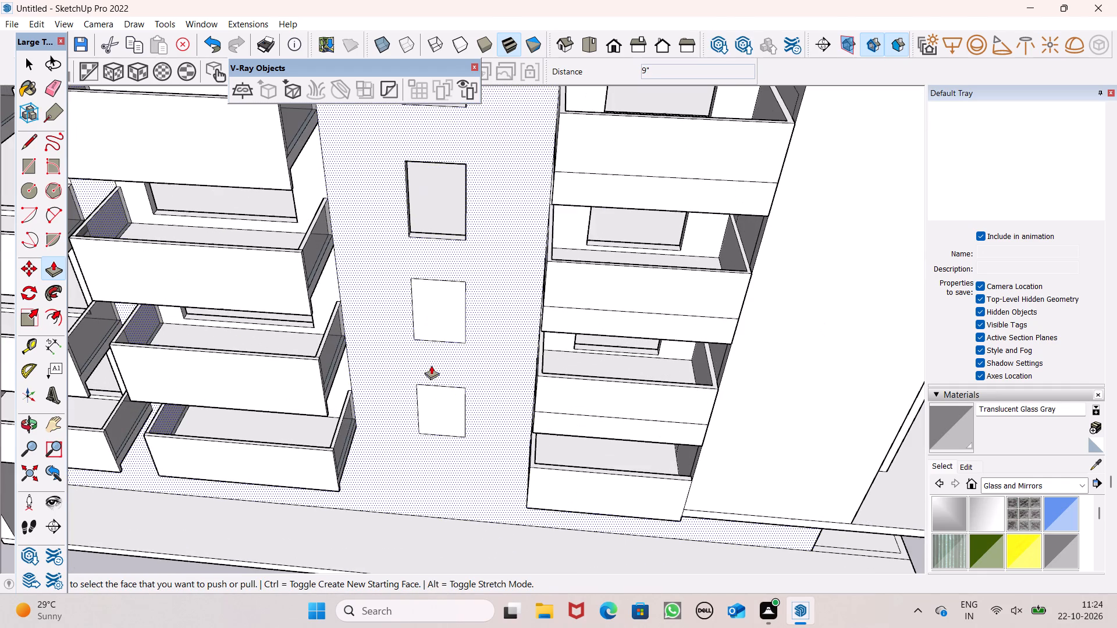
{"action": "left_click_drag", "start_coordinate": [425, 332], "coordinate": [450, 309]}
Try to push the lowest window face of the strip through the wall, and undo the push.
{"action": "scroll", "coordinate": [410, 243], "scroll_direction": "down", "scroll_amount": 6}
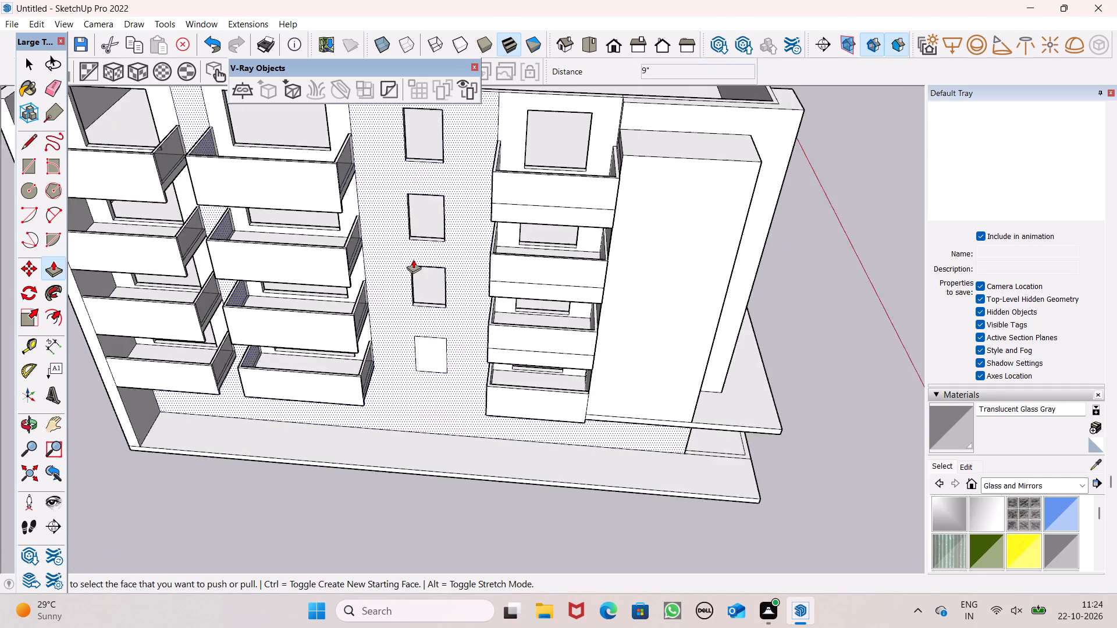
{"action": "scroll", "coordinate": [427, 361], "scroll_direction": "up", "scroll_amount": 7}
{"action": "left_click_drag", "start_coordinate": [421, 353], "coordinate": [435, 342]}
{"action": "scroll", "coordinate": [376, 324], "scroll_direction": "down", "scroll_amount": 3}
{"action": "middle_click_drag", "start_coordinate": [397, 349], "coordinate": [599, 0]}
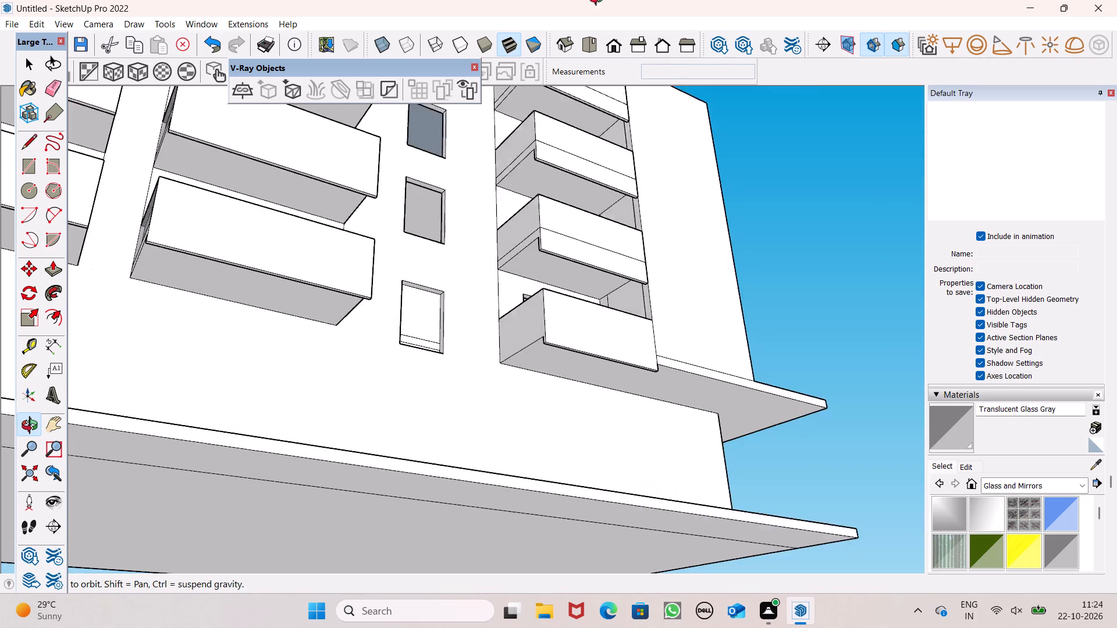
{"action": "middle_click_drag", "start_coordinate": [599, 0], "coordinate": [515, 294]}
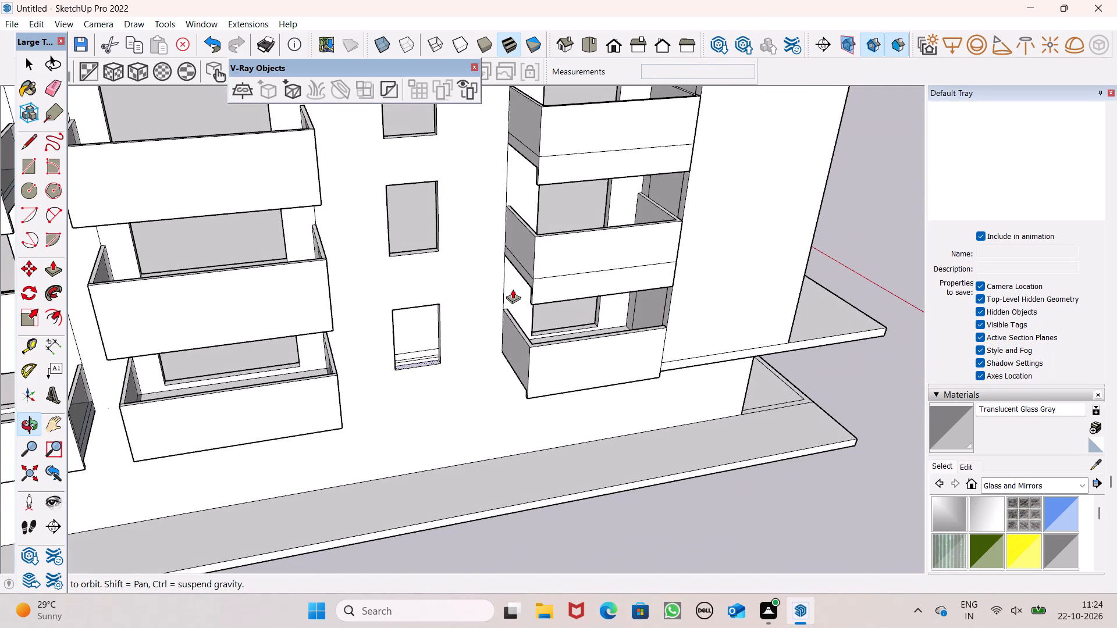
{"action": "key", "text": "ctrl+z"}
Move the lowest window rectangle in the blank wall strip slightly upward, closer to the window above.
{"action": "middle_click_drag", "start_coordinate": [476, 336], "coordinate": [430, 197]}
{"action": "key", "text": "space"}
{"action": "scroll", "coordinate": [431, 329], "scroll_direction": "up", "scroll_amount": 2}
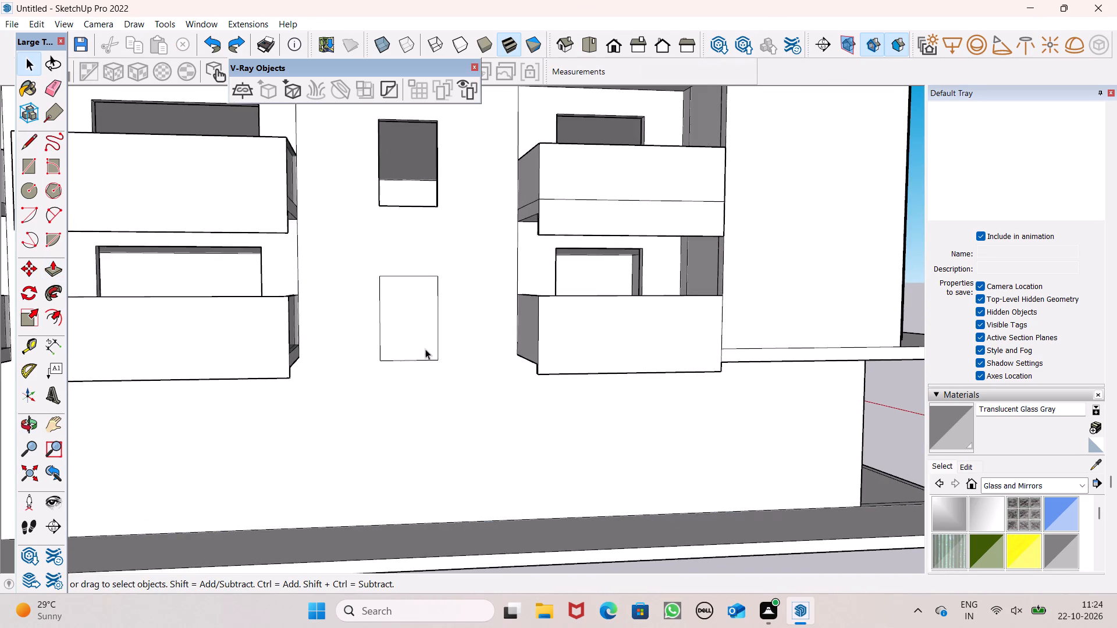
{"action": "middle_click_drag", "start_coordinate": [425, 350], "coordinate": [378, 369]}
{"action": "scroll", "coordinate": [382, 352], "scroll_direction": "up", "scroll_amount": 3}
{"action": "double_click", "coordinate": [390, 349]}
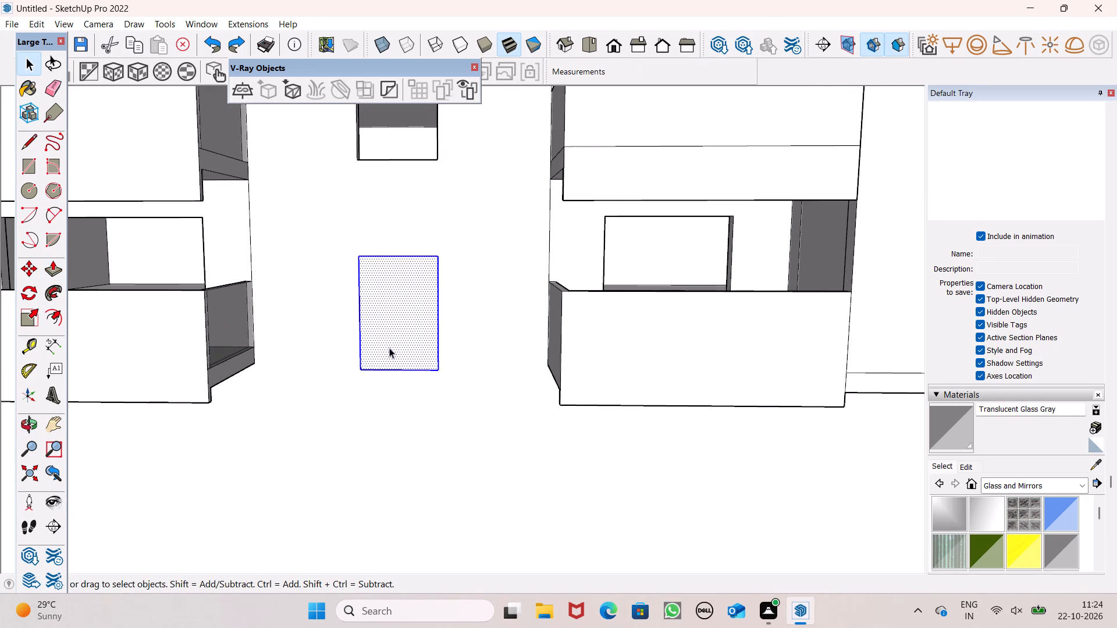
{"action": "key", "text": "m"}
{"action": "key", "text": "Return"}
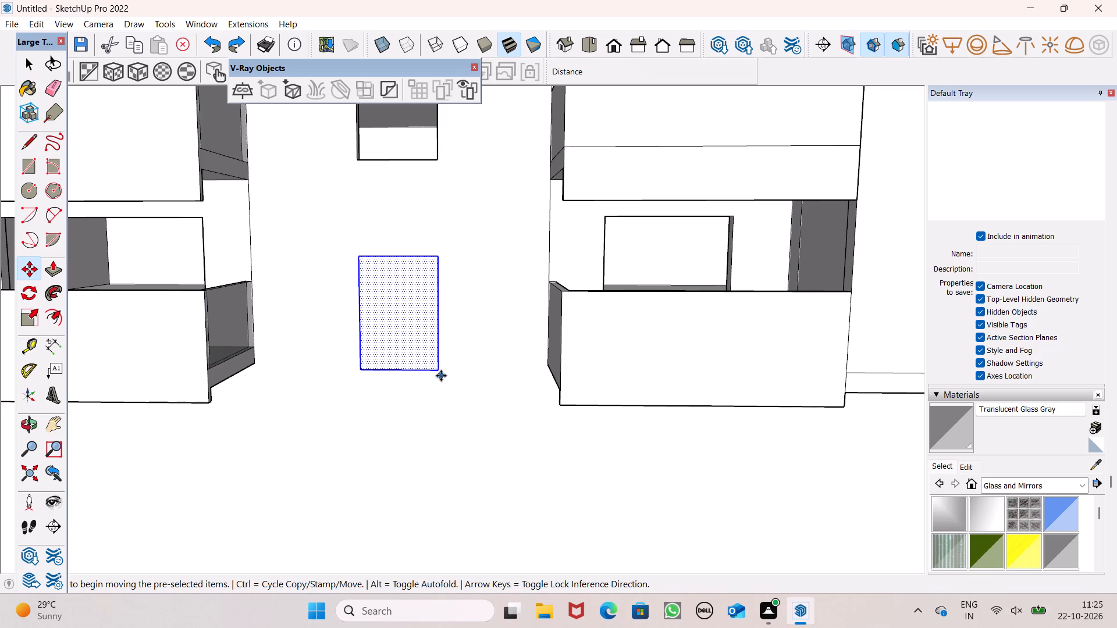
{"action": "left_click_drag", "start_coordinate": [439, 372], "coordinate": [436, 353]}
{"action": "scroll", "coordinate": [426, 368], "scroll_direction": "down", "scroll_amount": 6}
{"action": "key", "text": "space"}
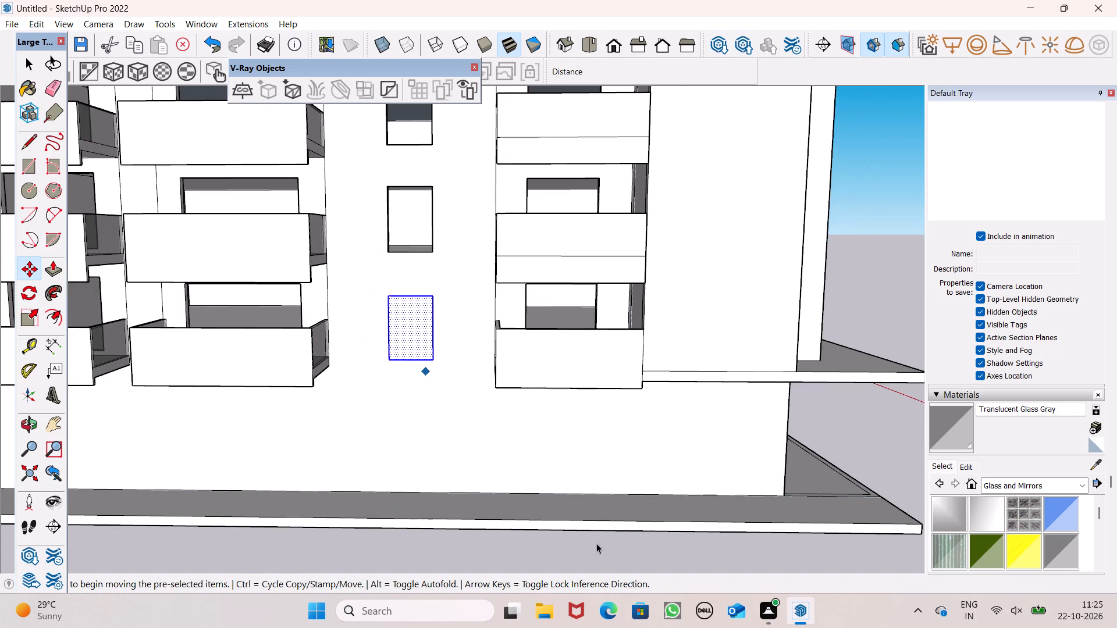
{"action": "left_click", "coordinate": [596, 546]}
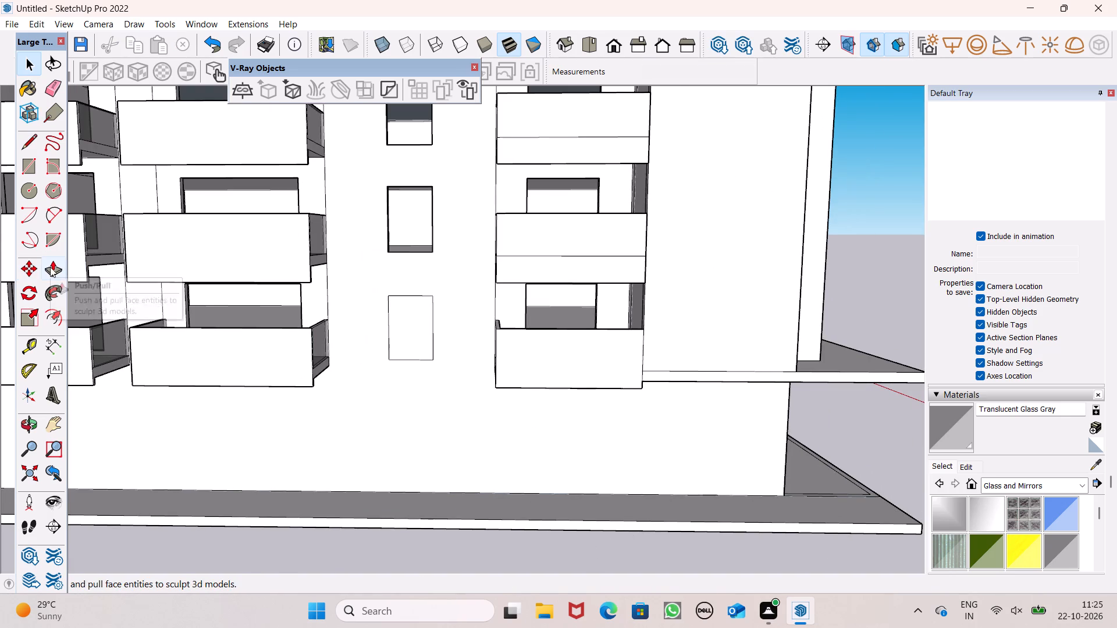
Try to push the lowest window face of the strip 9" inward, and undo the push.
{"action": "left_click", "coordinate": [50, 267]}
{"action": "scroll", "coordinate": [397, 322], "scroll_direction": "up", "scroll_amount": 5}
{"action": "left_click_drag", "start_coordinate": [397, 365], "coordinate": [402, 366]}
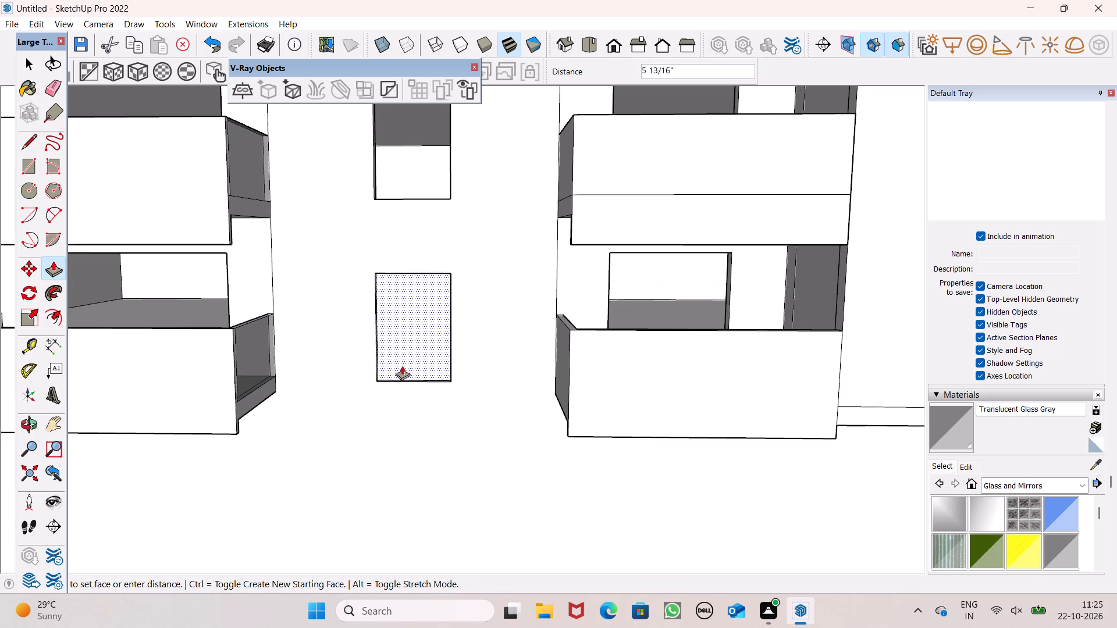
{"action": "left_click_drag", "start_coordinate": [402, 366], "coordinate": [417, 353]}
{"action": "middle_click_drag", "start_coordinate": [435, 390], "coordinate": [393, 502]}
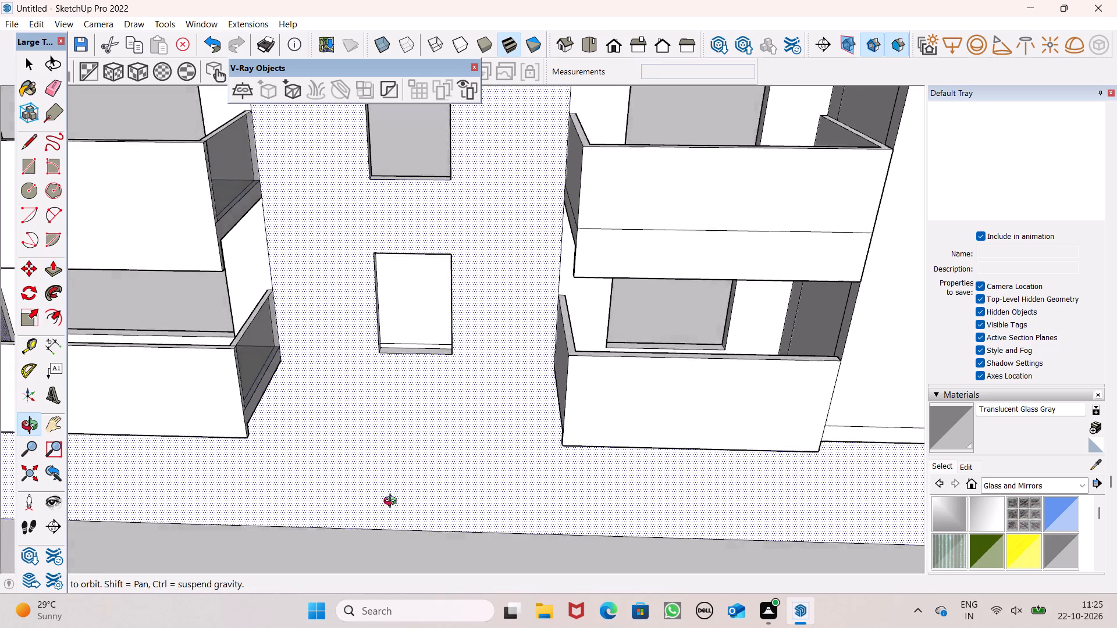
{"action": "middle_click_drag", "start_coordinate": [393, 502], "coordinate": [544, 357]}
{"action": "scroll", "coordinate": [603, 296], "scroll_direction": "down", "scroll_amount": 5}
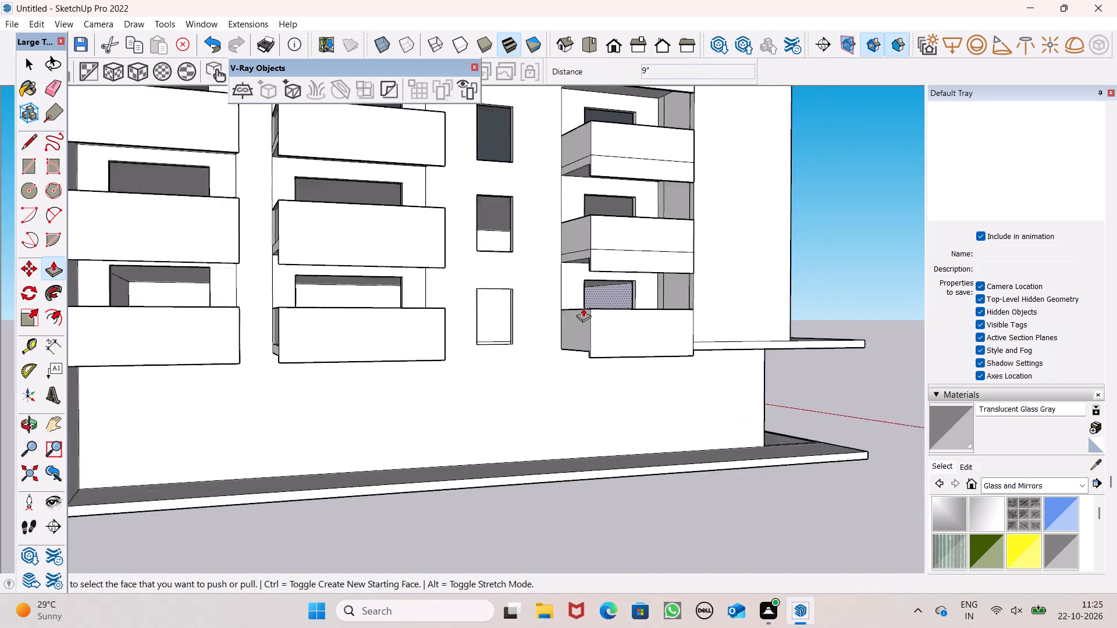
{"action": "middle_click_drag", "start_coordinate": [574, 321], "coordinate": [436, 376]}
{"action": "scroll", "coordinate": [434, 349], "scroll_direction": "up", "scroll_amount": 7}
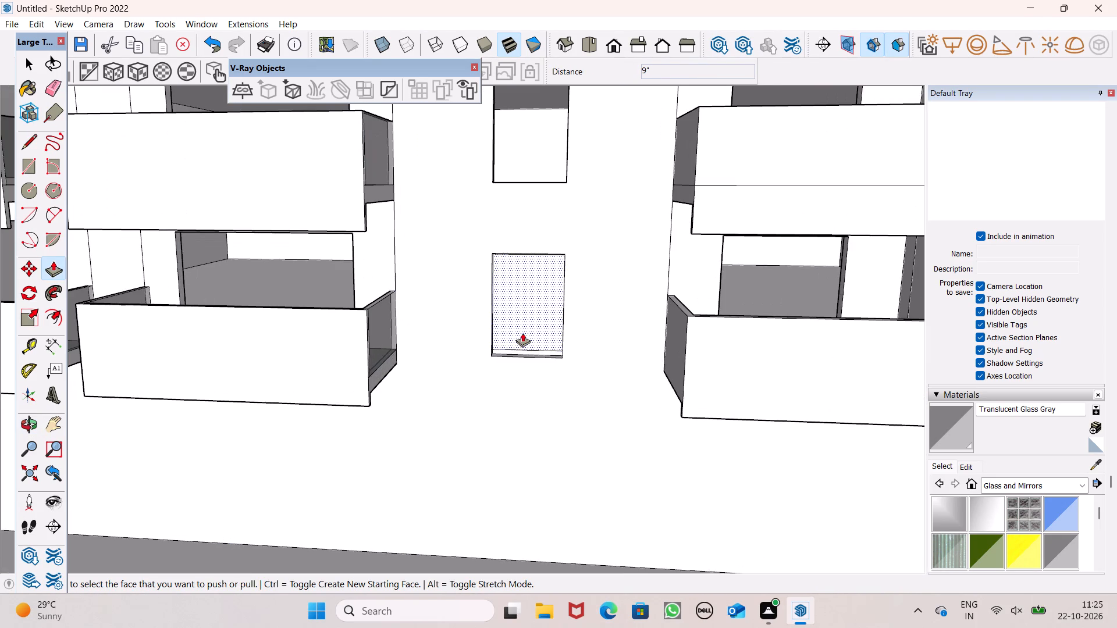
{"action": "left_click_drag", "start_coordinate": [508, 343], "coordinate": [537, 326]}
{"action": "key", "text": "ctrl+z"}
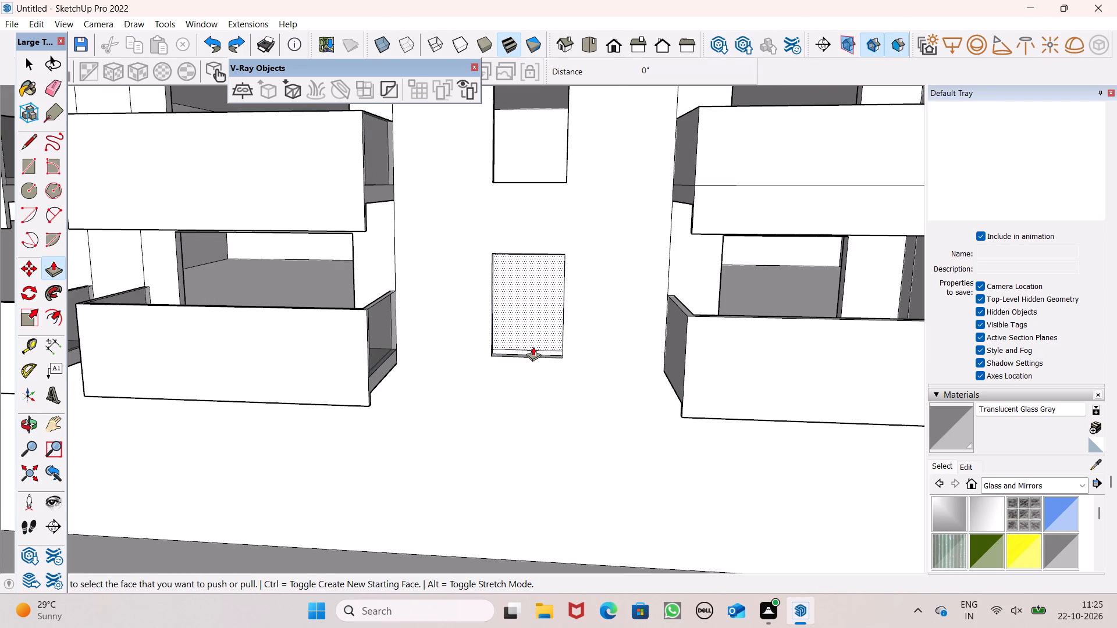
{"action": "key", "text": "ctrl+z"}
Raise the strip's lowest window rectangle with two small moves of about 7 1/2" and 7 11/16", and deselect it.
{"action": "key", "text": "space"}
{"action": "double_click", "coordinate": [535, 347]}
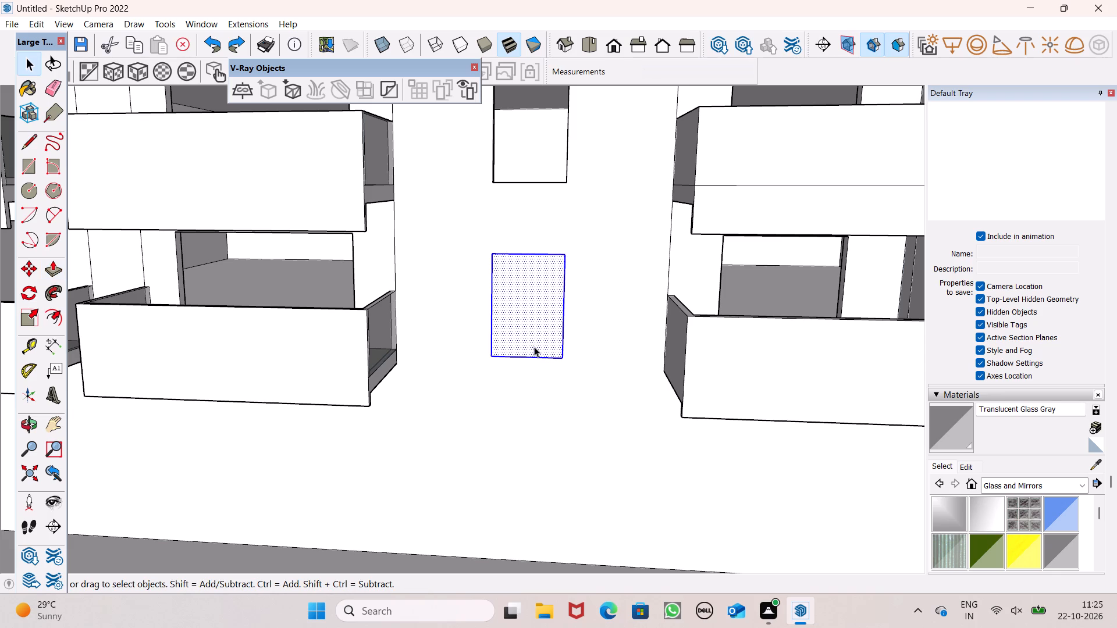
{"action": "key", "text": "m"}
{"action": "key", "text": "Return"}
{"action": "left_click_drag", "start_coordinate": [565, 359], "coordinate": [560, 350]}
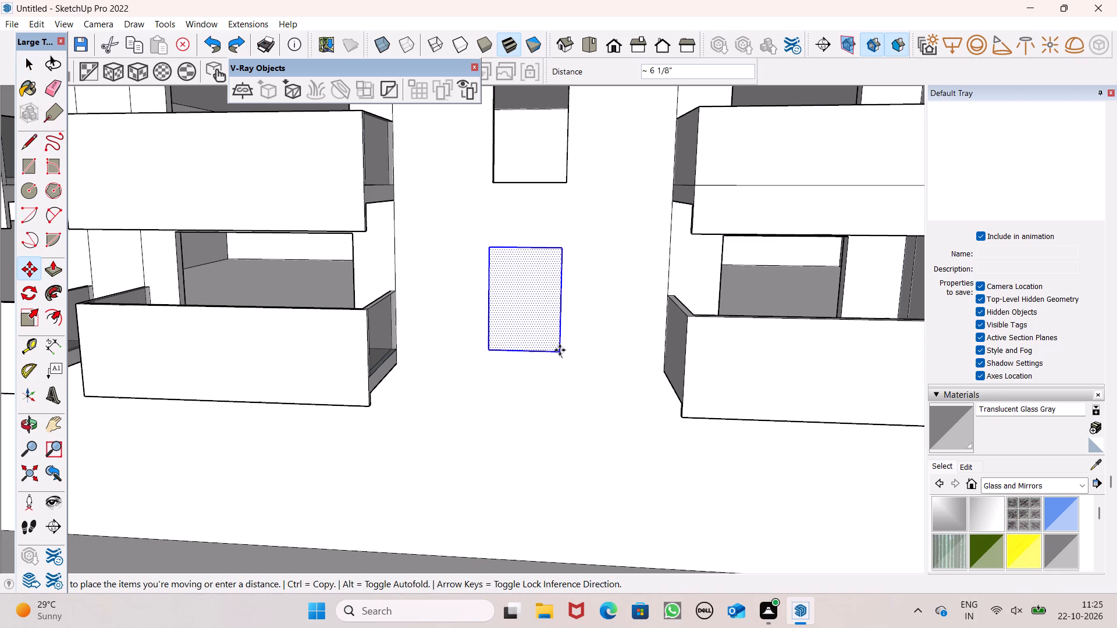
{"action": "left_click_drag", "start_coordinate": [560, 350], "coordinate": [568, 351]}
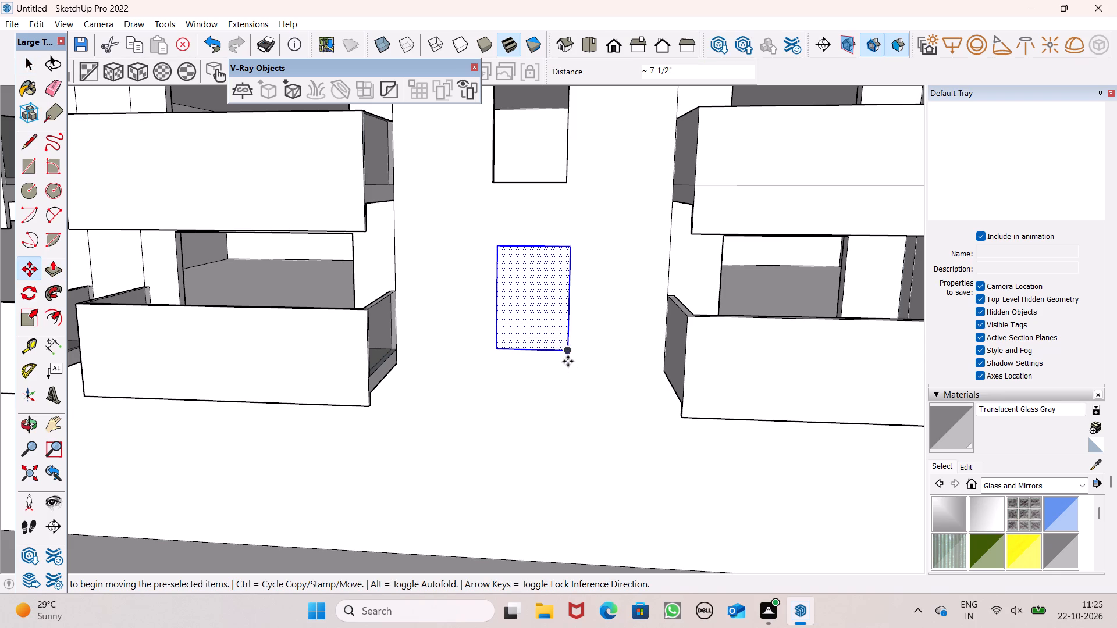
{"action": "left_click_drag", "start_coordinate": [567, 355], "coordinate": [556, 351]}
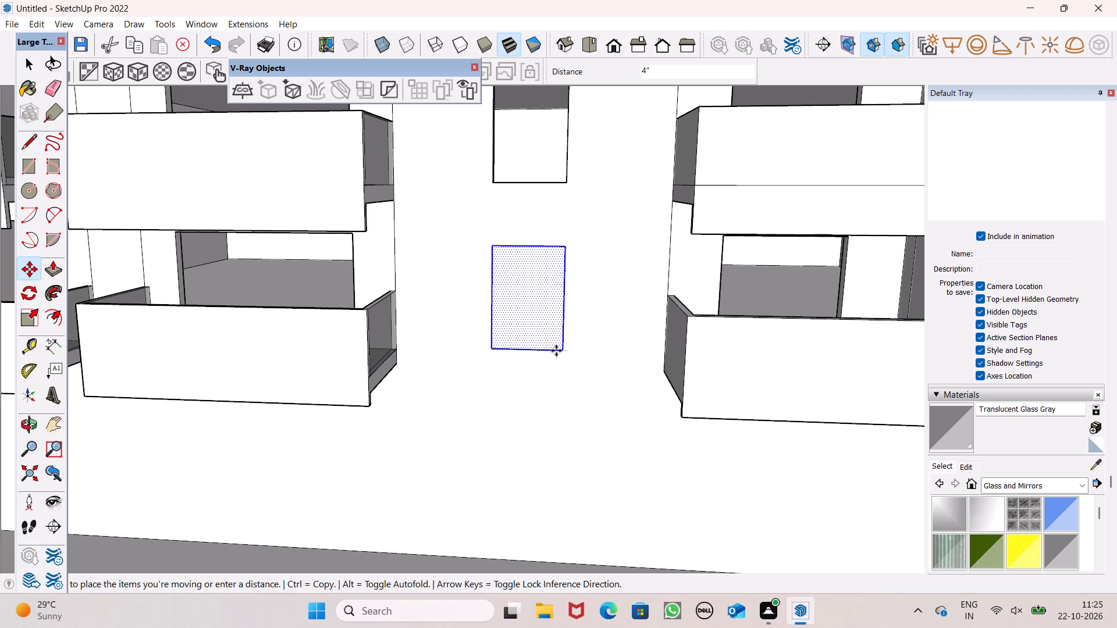
{"action": "left_click_drag", "start_coordinate": [556, 351], "coordinate": [566, 341]}
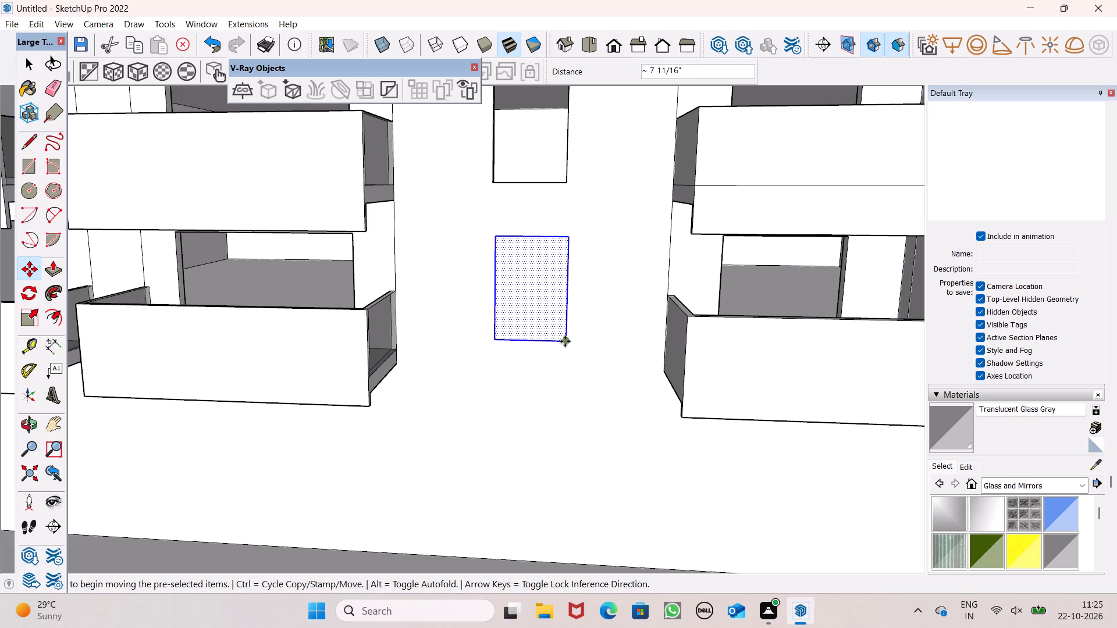
{"action": "key", "text": "space"}
{"action": "scroll", "coordinate": [560, 341], "scroll_direction": "down", "scroll_amount": 5}
{"action": "key", "text": "space"}
{"action": "key", "text": "space"}
{"action": "scroll", "coordinate": [577, 359], "scroll_direction": "down", "scroll_amount": 5}
{"action": "left_click", "coordinate": [443, 480]}
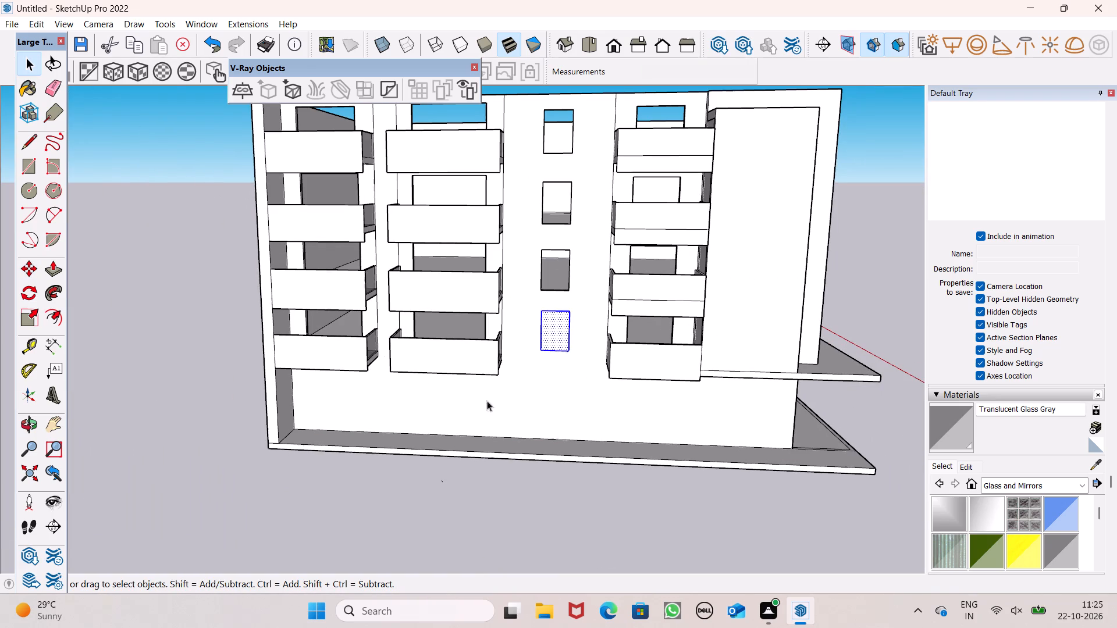
Push the strip's lowest window face 9" inward with Push/Pull to cut its opening.
{"action": "scroll", "coordinate": [606, 278], "scroll_direction": "up", "scroll_amount": 6}
{"action": "scroll", "coordinate": [558, 306], "scroll_direction": "up", "scroll_amount": 4}
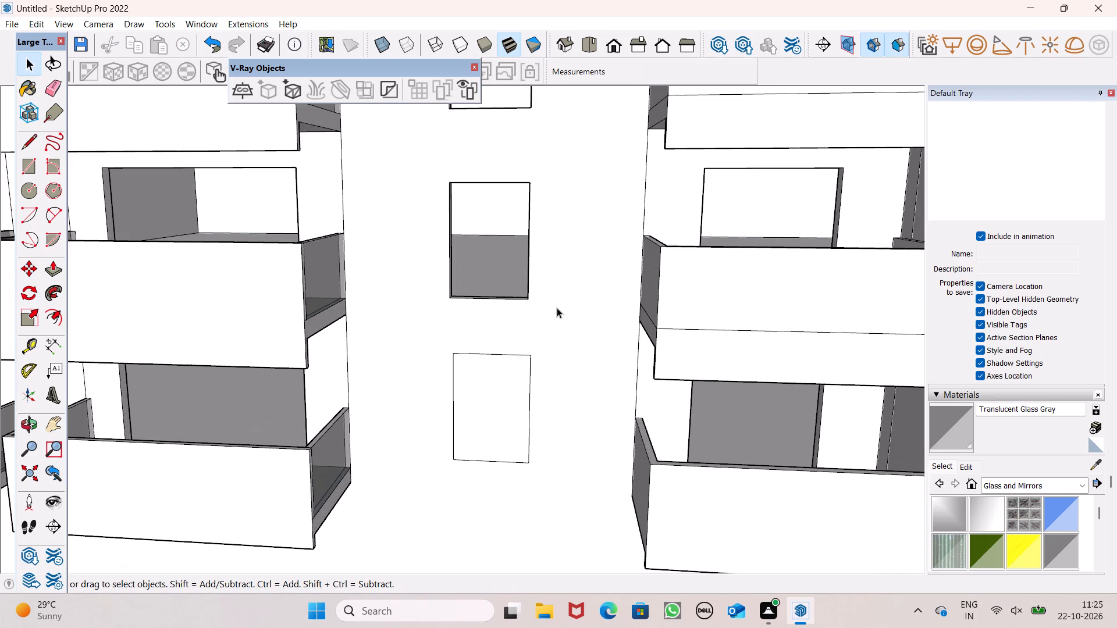
{"action": "left_click_drag", "start_coordinate": [43, 267], "coordinate": [49, 269]}
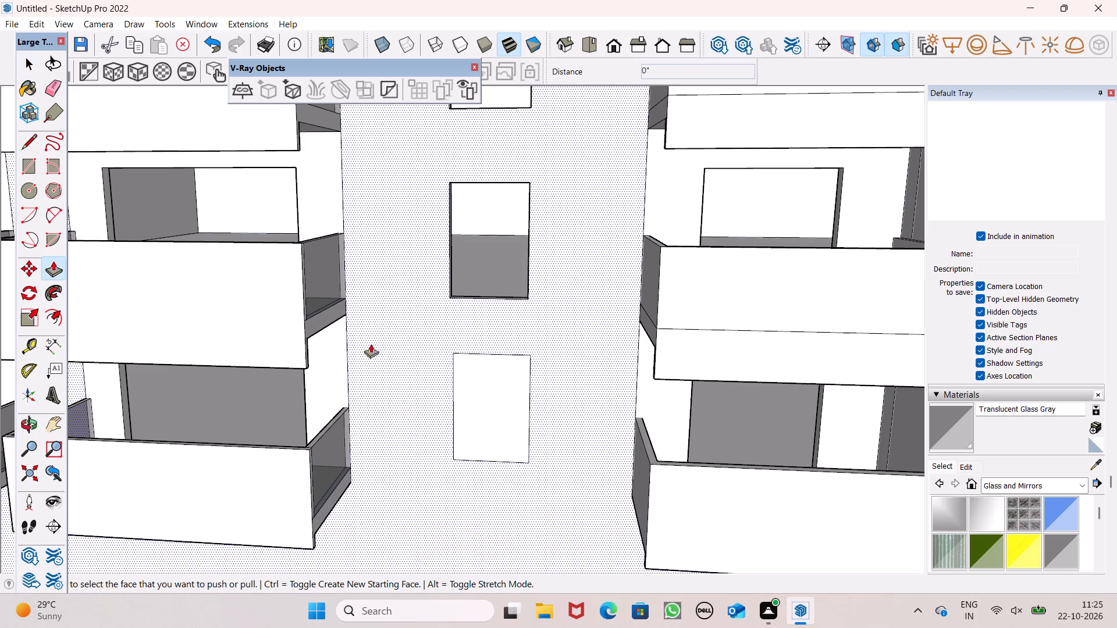
{"action": "left_click_drag", "start_coordinate": [468, 443], "coordinate": [487, 418]}
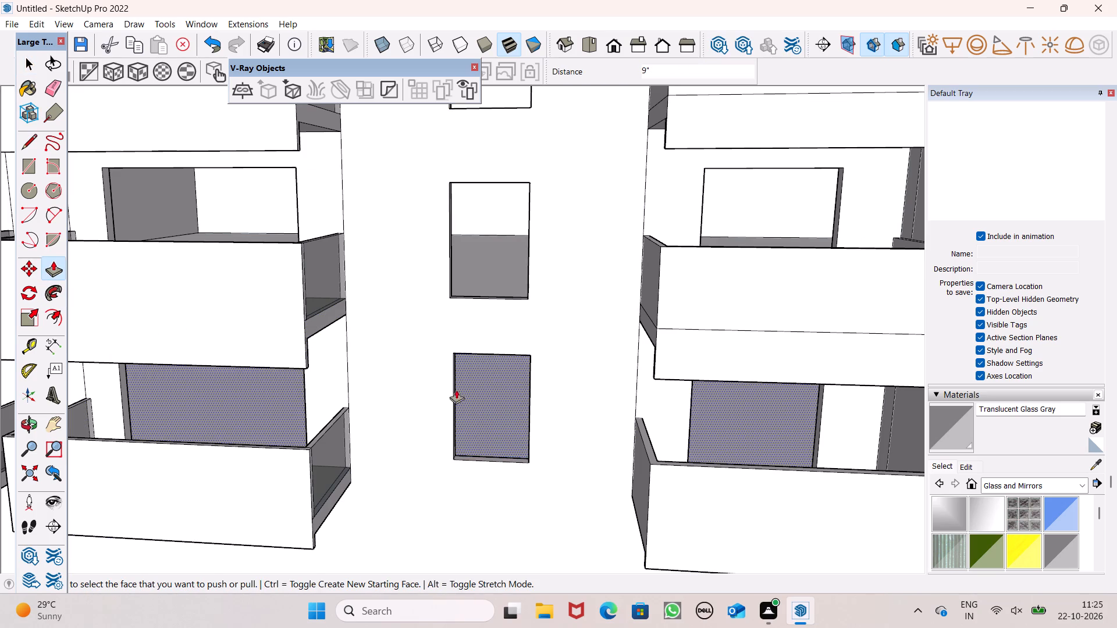
{"action": "key", "text": "space"}
Examine the finished window column, the side wall and the tall projecting frame at the facade's end from around the building.
{"action": "scroll", "coordinate": [444, 393], "scroll_direction": "down", "scroll_amount": 13}
{"action": "middle_click_drag", "start_coordinate": [539, 388], "coordinate": [557, 456]}
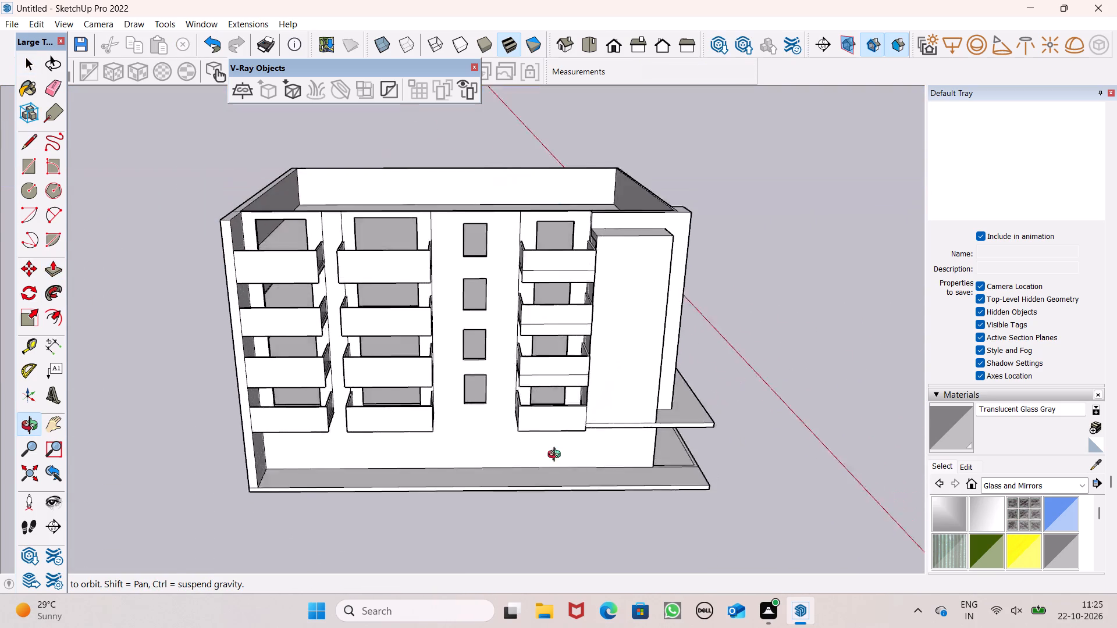
{"action": "middle_click_drag", "start_coordinate": [557, 456], "coordinate": [511, 536]}
{"action": "scroll", "coordinate": [508, 526], "scroll_direction": "up", "scroll_amount": 1}
{"action": "scroll", "coordinate": [547, 419], "scroll_direction": "down", "scroll_amount": 4}
{"action": "middle_click_drag", "start_coordinate": [579, 395], "coordinate": [678, 276]}
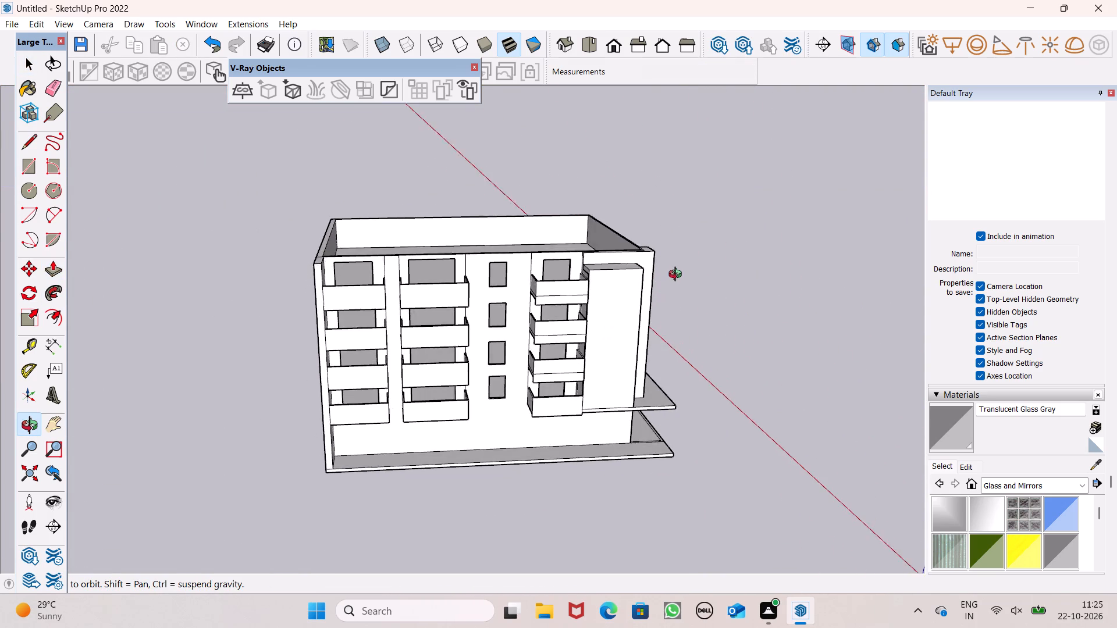
{"action": "middle_click_drag", "start_coordinate": [678, 276], "coordinate": [650, 284]}
{"action": "scroll", "coordinate": [647, 280], "scroll_direction": "down", "scroll_amount": 1}
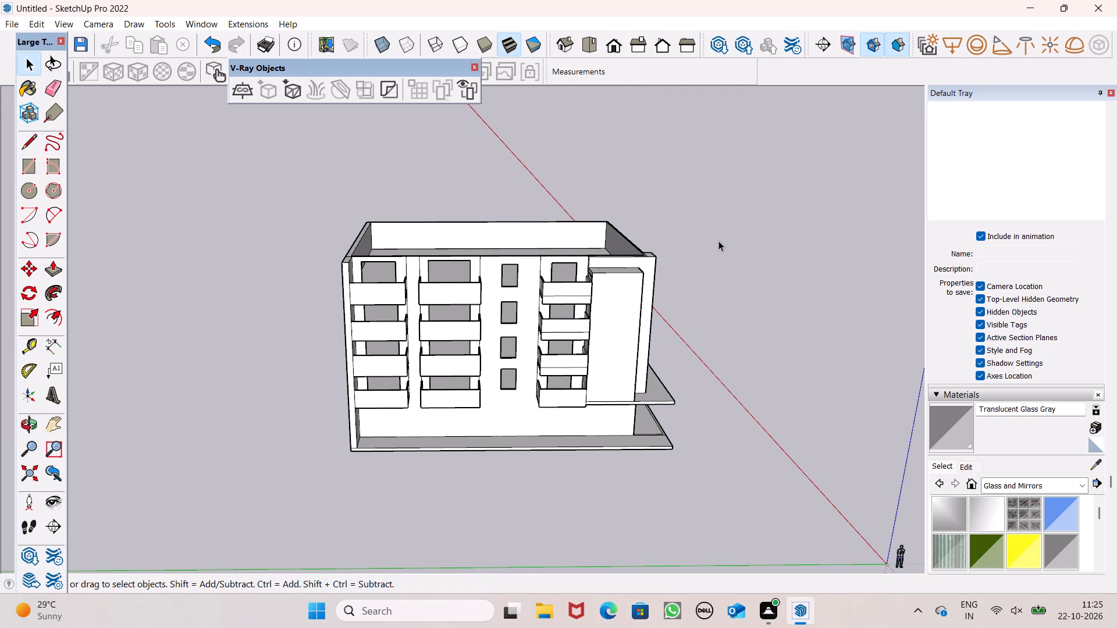
{"action": "scroll", "coordinate": [637, 267], "scroll_direction": "down", "scroll_amount": 2}
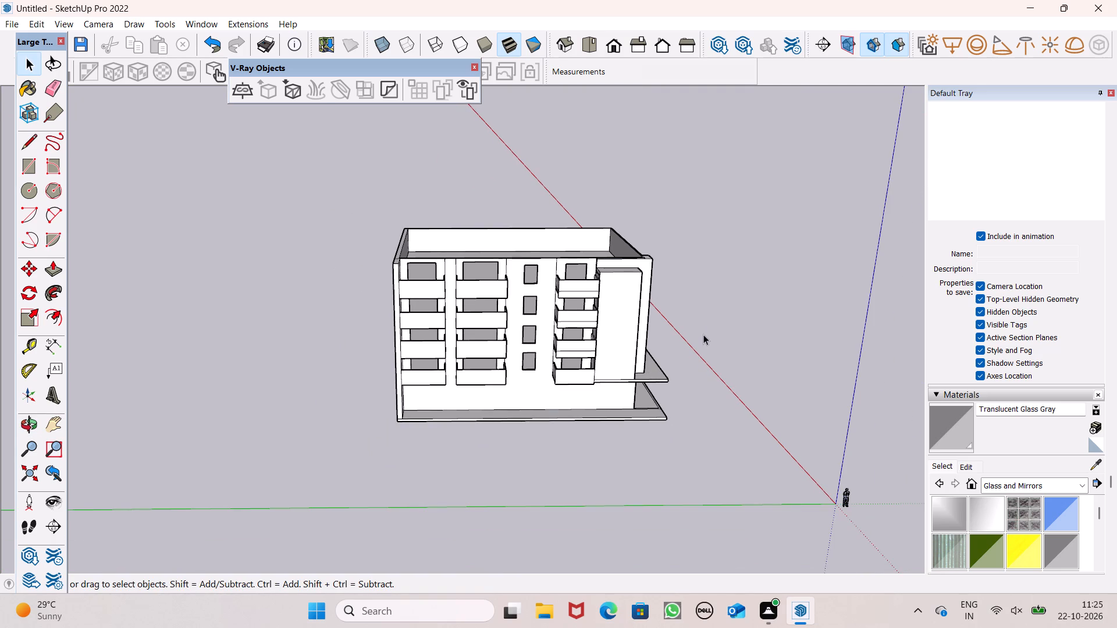
{"action": "scroll", "coordinate": [701, 340], "scroll_direction": "down", "scroll_amount": 2}
{"action": "middle_click_drag", "start_coordinate": [693, 345], "coordinate": [130, 229]}
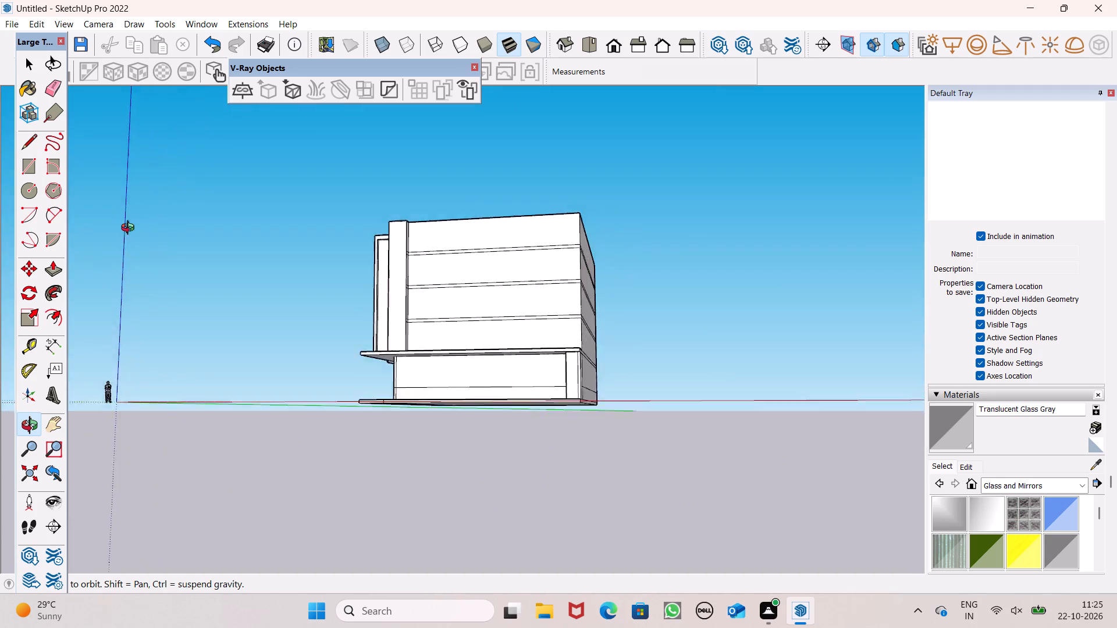
{"action": "middle_click_drag", "start_coordinate": [130, 229], "coordinate": [177, 283]}
{"action": "middle_click_drag", "start_coordinate": [343, 289], "coordinate": [496, 303]}
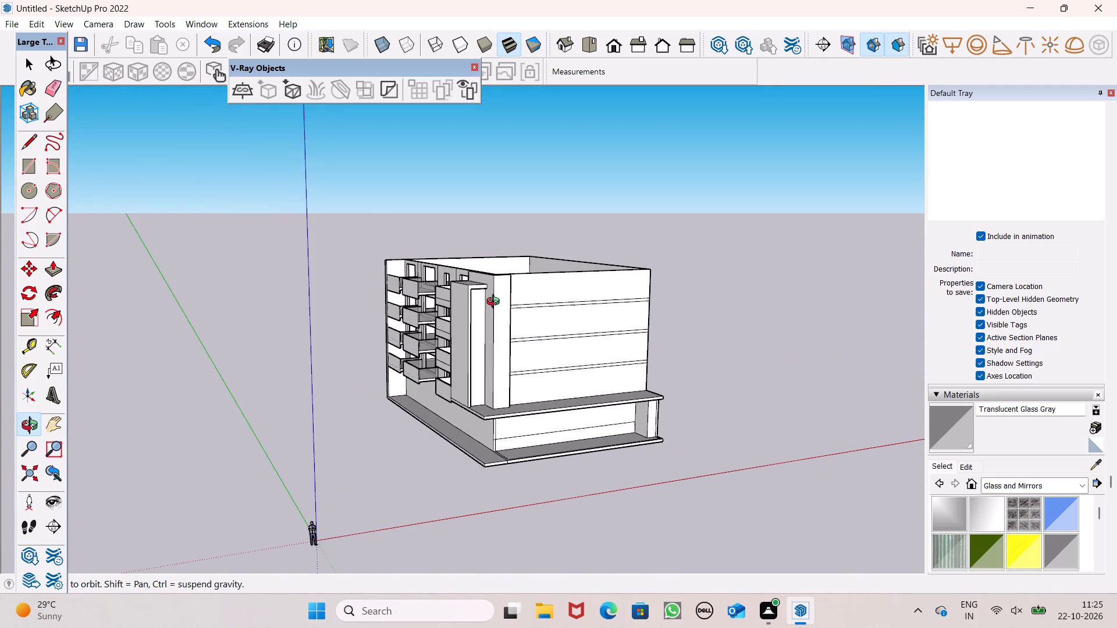
{"action": "middle_click_drag", "start_coordinate": [496, 303], "coordinate": [517, 299]}
{"action": "scroll", "coordinate": [527, 287], "scroll_direction": "up", "scroll_amount": 7}
{"action": "scroll", "coordinate": [533, 265], "scroll_direction": "down", "scroll_amount": 3}
{"action": "middle_click_drag", "start_coordinate": [498, 298], "coordinate": [498, 298]}
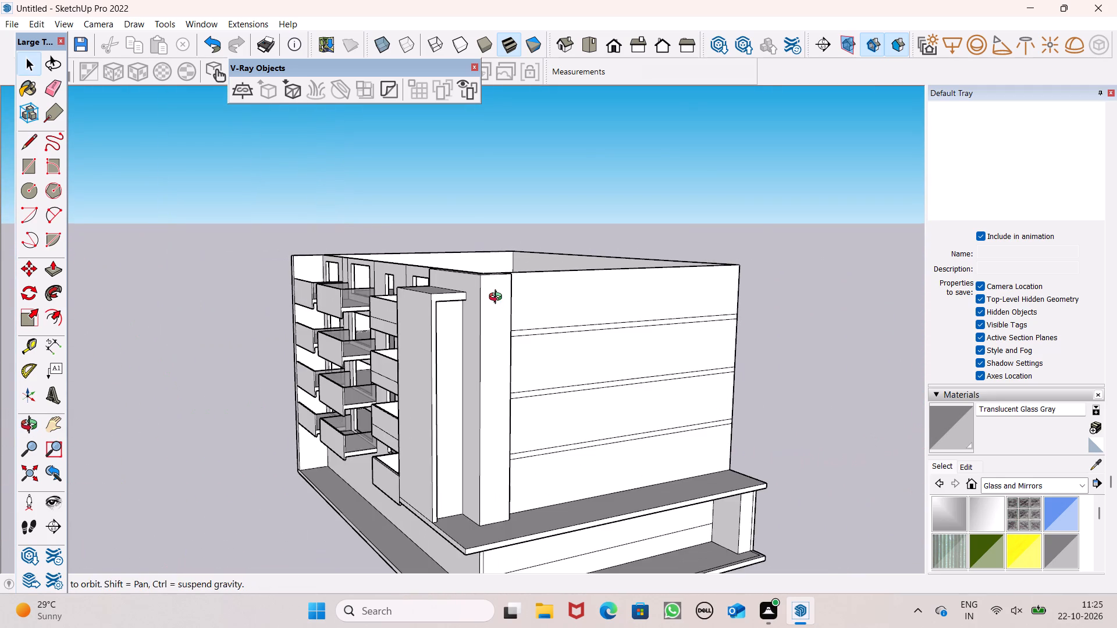
{"action": "middle_click_drag", "start_coordinate": [498, 298], "coordinate": [521, 312]}
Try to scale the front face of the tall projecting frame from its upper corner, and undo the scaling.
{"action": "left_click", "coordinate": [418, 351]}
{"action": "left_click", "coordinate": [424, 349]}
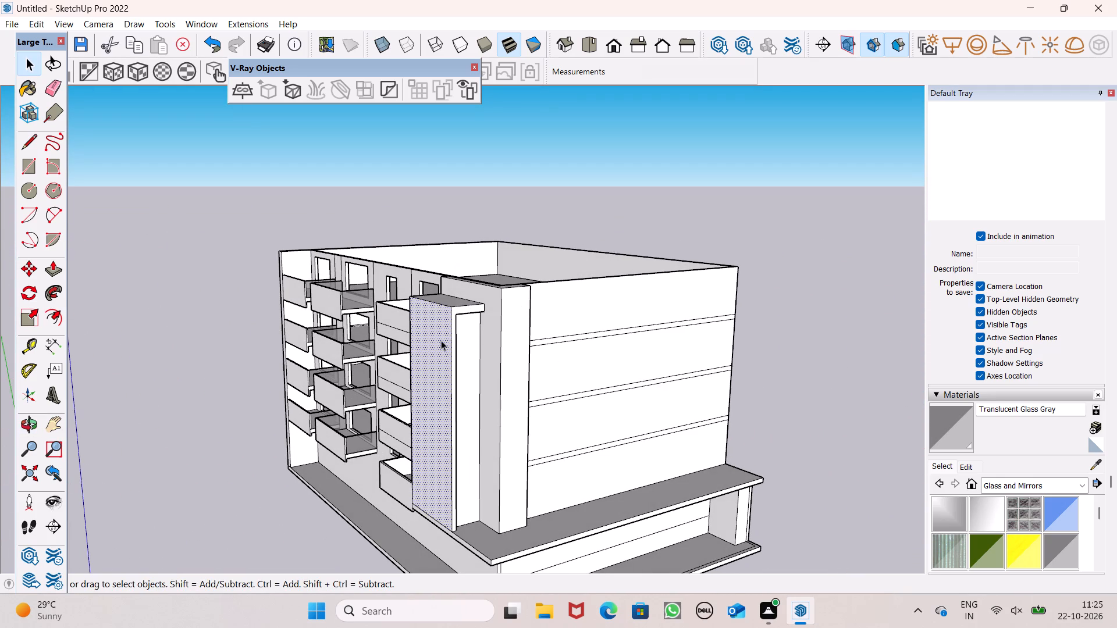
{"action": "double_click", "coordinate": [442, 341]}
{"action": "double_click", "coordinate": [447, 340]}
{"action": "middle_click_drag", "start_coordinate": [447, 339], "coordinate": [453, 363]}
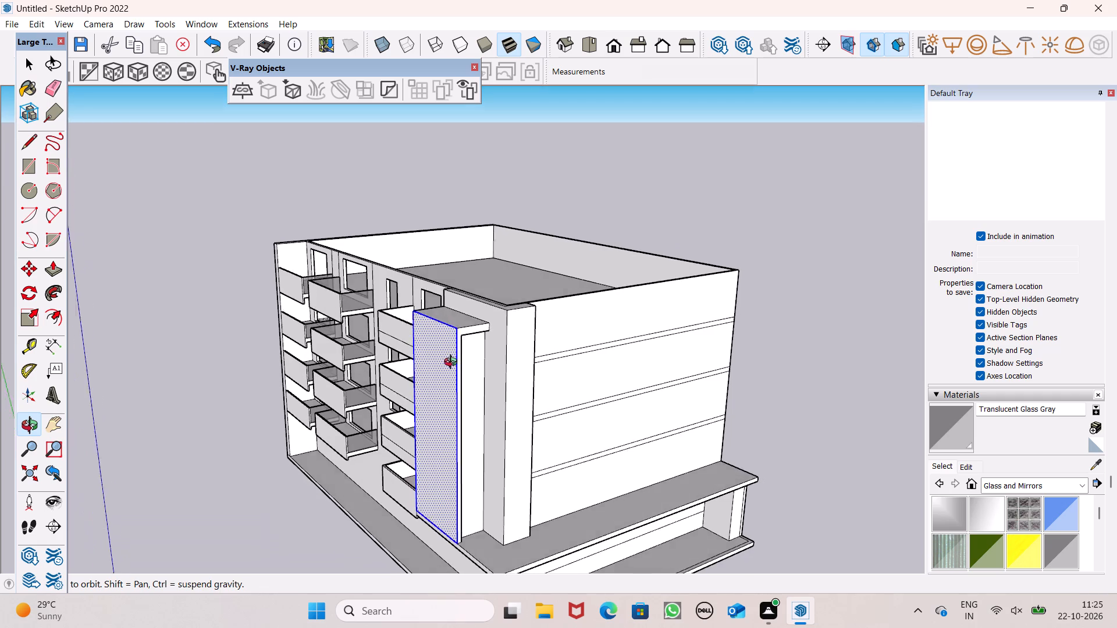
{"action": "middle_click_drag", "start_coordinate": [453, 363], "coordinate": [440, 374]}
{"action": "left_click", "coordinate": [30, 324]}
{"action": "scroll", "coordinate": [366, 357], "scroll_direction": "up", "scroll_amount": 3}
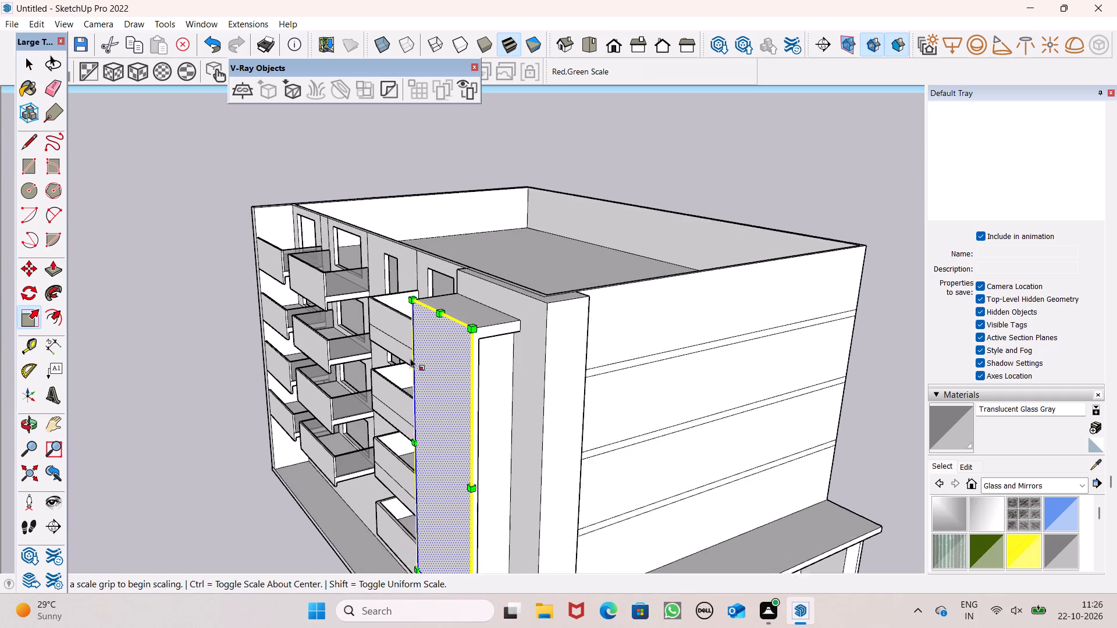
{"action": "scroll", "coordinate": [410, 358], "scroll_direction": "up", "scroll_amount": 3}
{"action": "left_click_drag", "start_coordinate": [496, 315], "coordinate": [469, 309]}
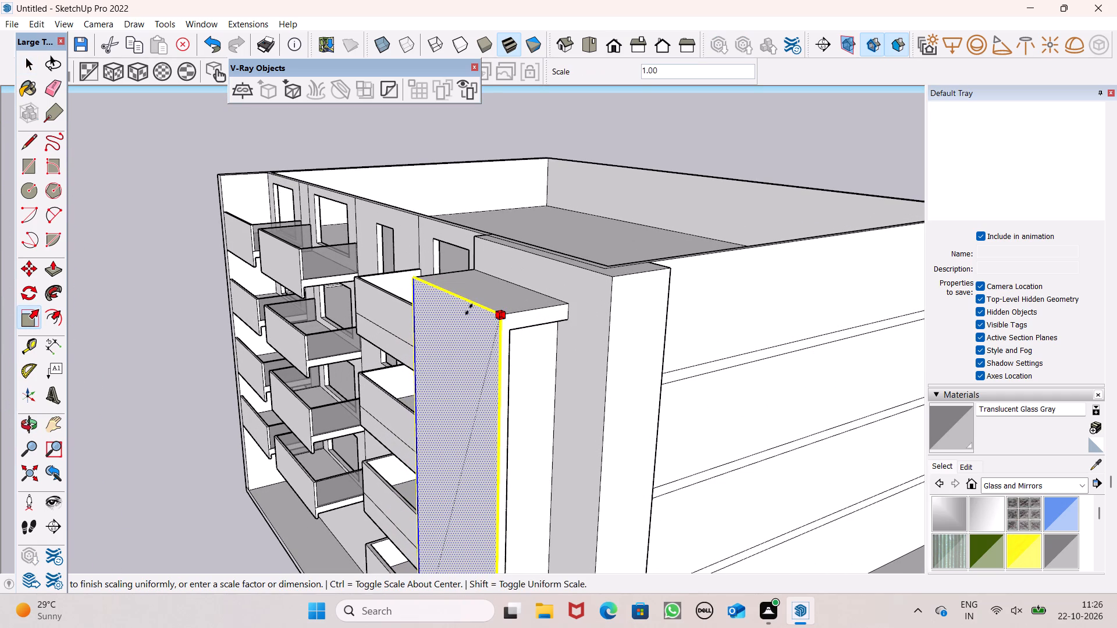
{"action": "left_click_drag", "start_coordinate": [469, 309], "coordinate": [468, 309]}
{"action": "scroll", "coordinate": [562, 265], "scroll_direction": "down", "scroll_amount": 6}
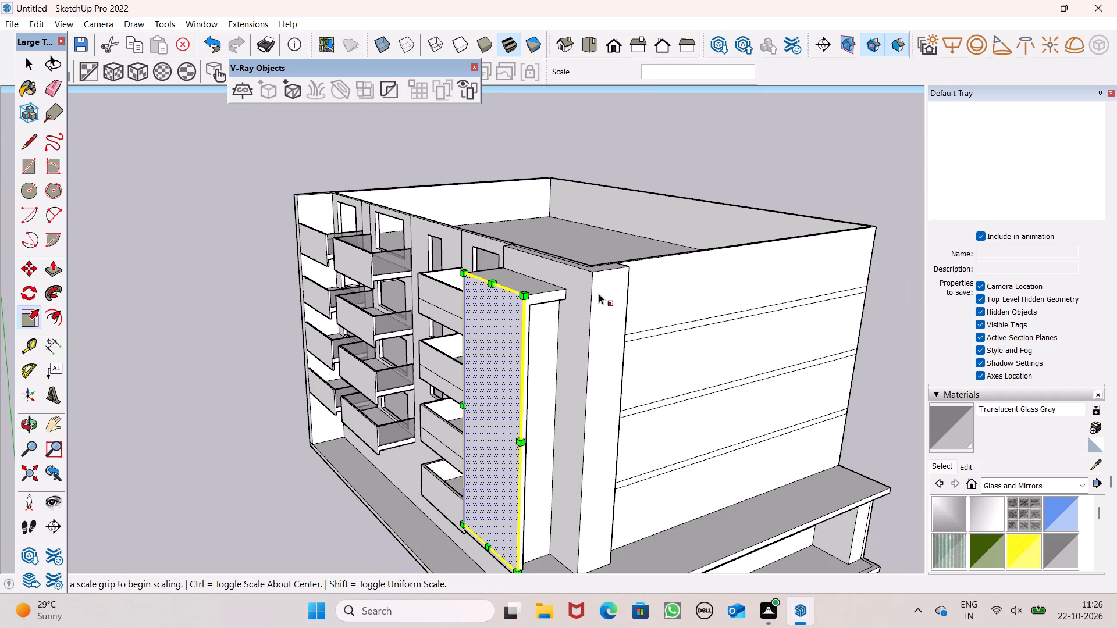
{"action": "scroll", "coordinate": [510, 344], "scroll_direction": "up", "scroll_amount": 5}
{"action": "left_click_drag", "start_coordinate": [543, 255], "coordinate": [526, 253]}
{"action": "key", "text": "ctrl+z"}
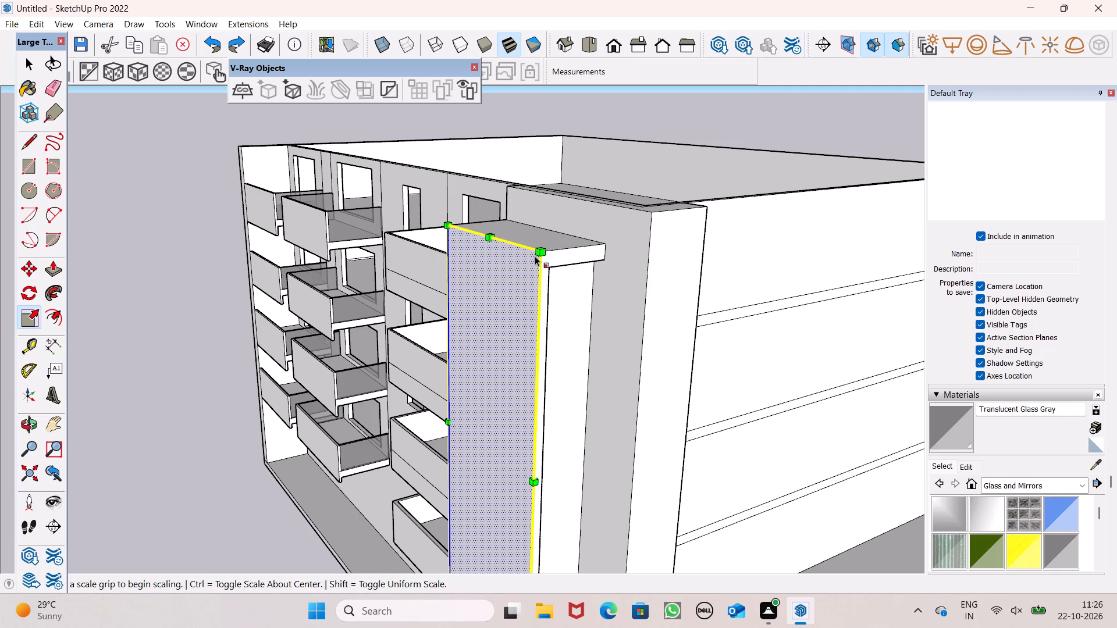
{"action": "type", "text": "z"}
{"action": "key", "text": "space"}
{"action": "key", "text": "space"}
Scale the top face of the tall projecting frame to 0.89 from its outer front corner.
{"action": "double_click", "coordinate": [539, 237]}
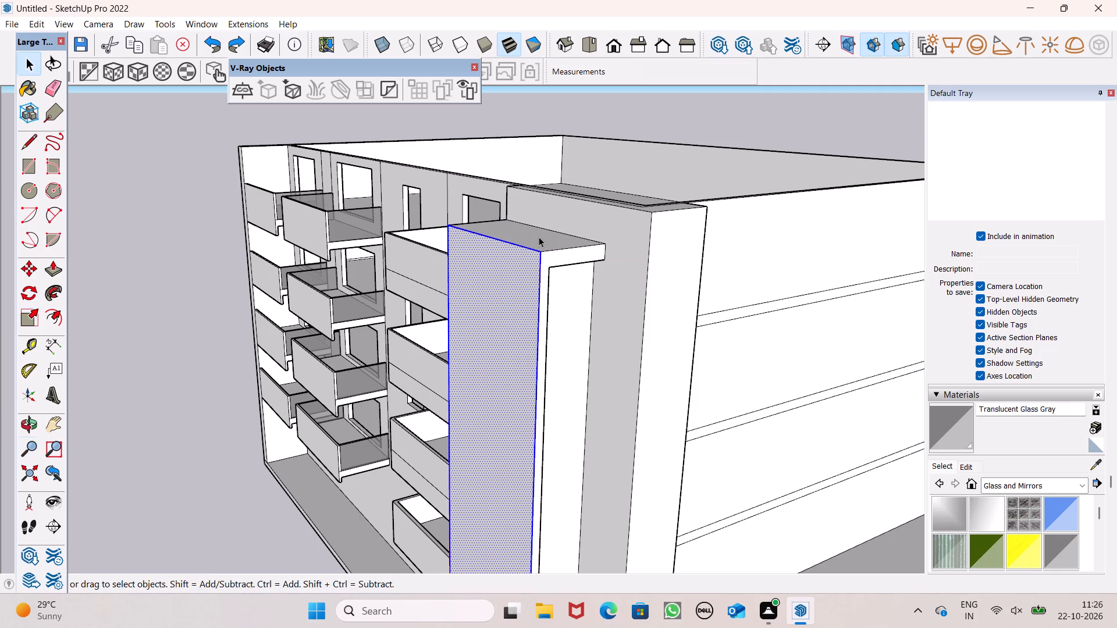
{"action": "left_click", "coordinate": [29, 317]}
{"action": "scroll", "coordinate": [497, 230], "scroll_direction": "up", "scroll_amount": 5}
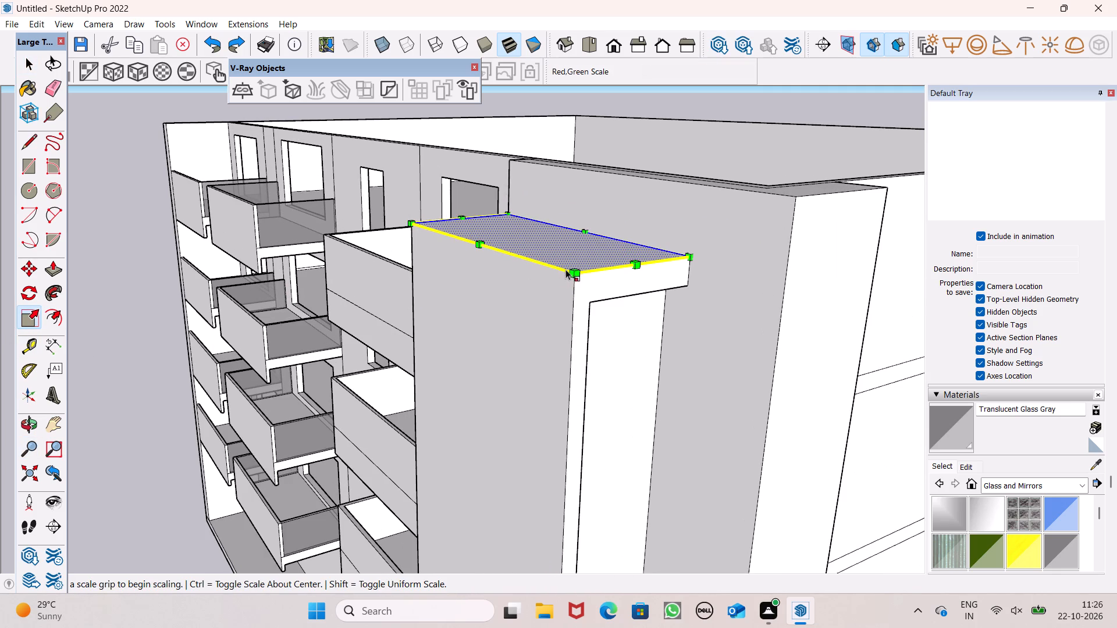
{"action": "left_click_drag", "start_coordinate": [571, 269], "coordinate": [557, 273]}
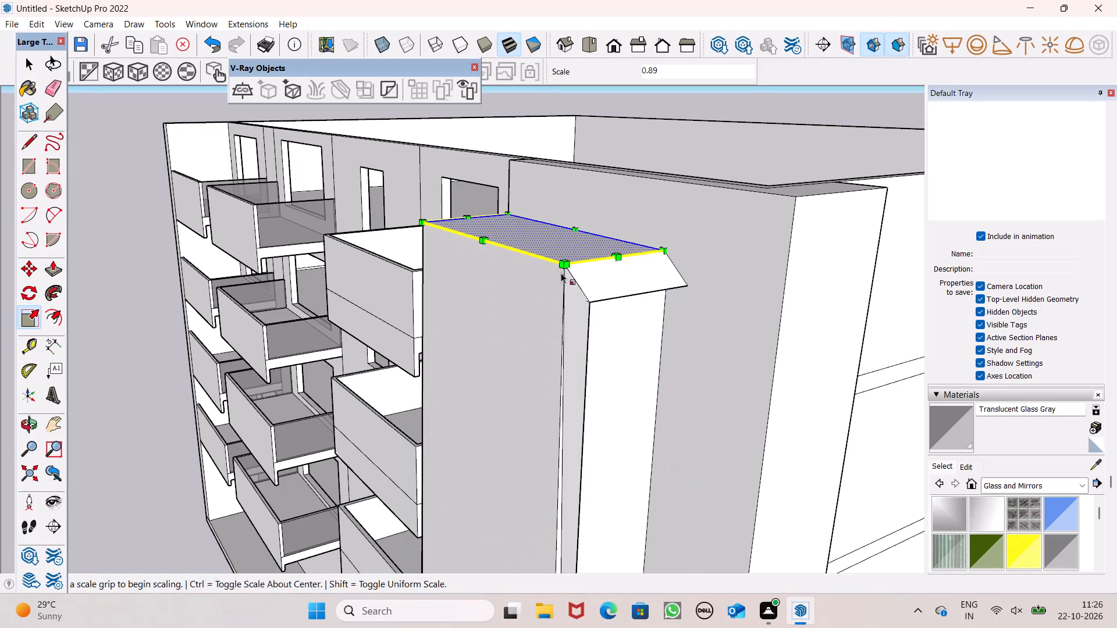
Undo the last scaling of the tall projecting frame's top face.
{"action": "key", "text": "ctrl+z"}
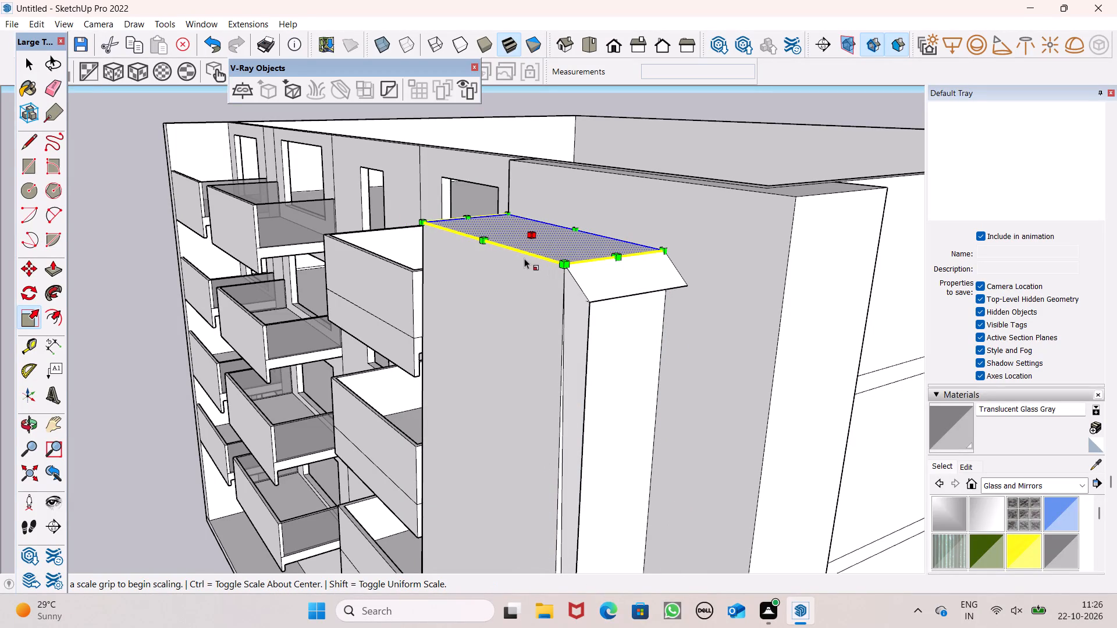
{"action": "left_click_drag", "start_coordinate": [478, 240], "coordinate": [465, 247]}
Scale the tall projecting frame's top face uniformly to about 1.10 from its outer front corner, and clear the selection.
{"action": "scroll", "coordinate": [445, 193], "scroll_direction": "down", "scroll_amount": 9}
{"action": "middle_click_drag", "start_coordinate": [503, 235], "coordinate": [431, 219]}
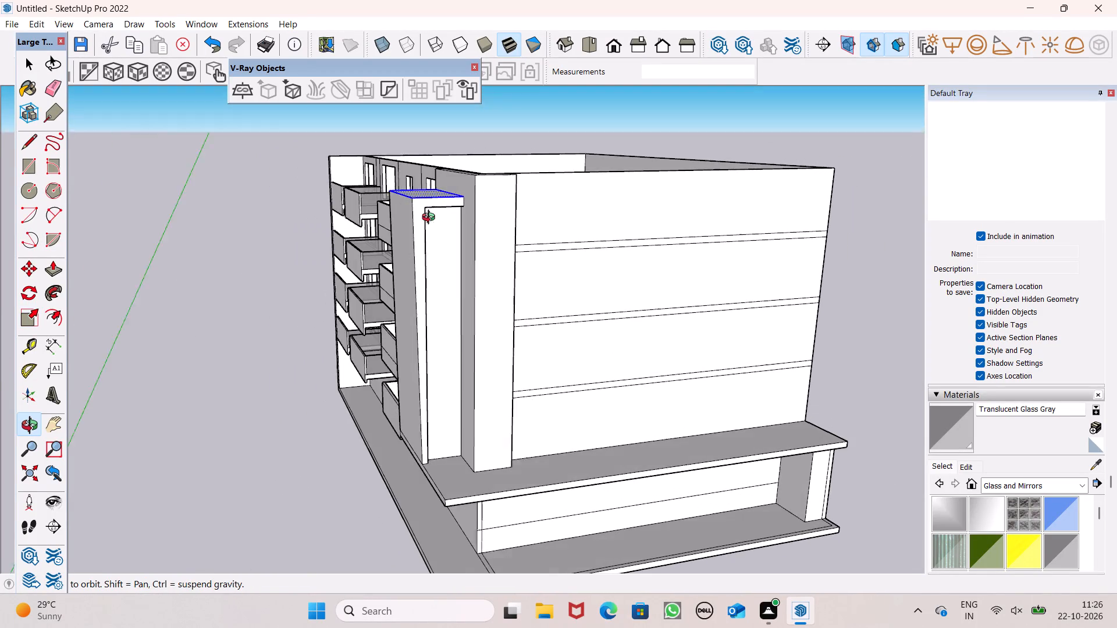
{"action": "middle_click_drag", "start_coordinate": [431, 219], "coordinate": [425, 217]}
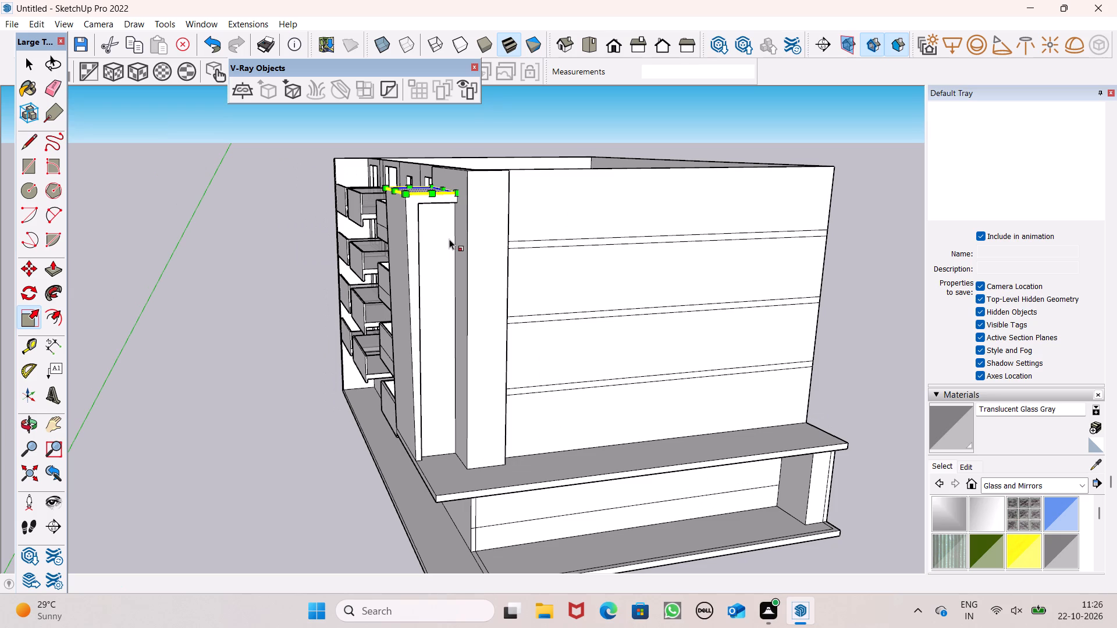
{"action": "scroll", "coordinate": [449, 240], "scroll_direction": "down", "scroll_amount": 2}
{"action": "middle_click_drag", "start_coordinate": [453, 255], "coordinate": [464, 315]}
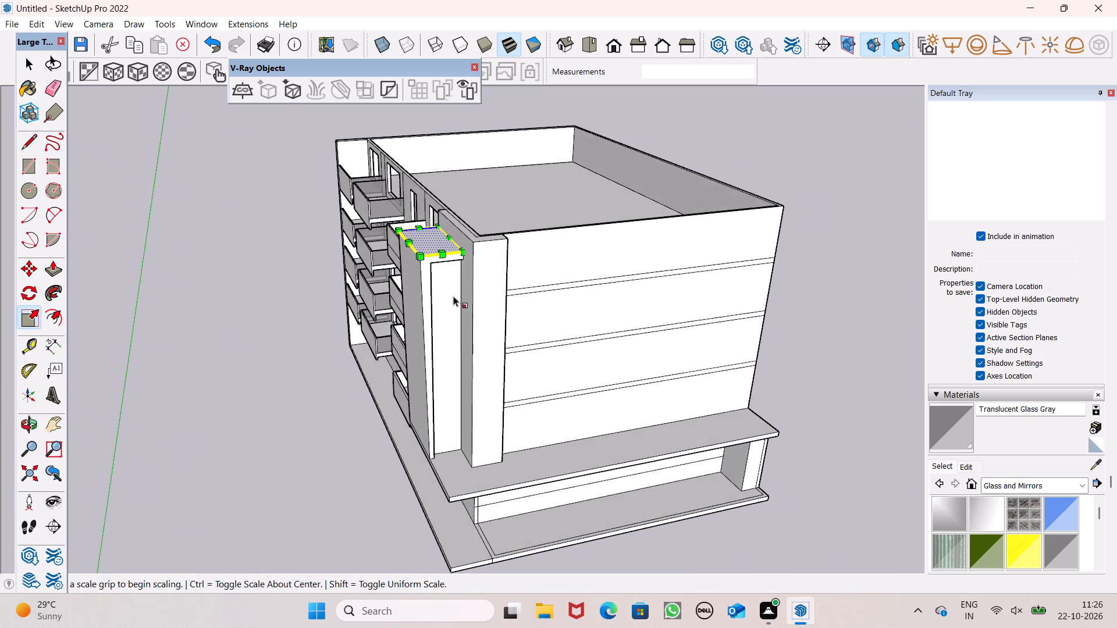
{"action": "scroll", "coordinate": [419, 270], "scroll_direction": "up", "scroll_amount": 8}
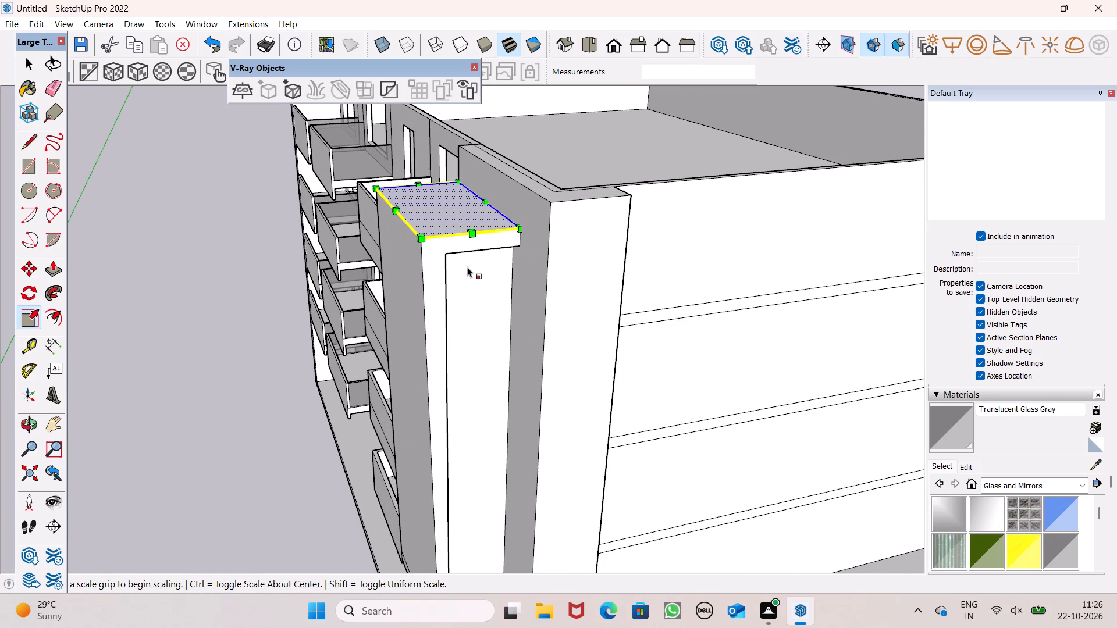
{"action": "scroll", "coordinate": [452, 257], "scroll_direction": "down", "scroll_amount": 2}
{"action": "middle_click_drag", "start_coordinate": [465, 256], "coordinate": [495, 199]}
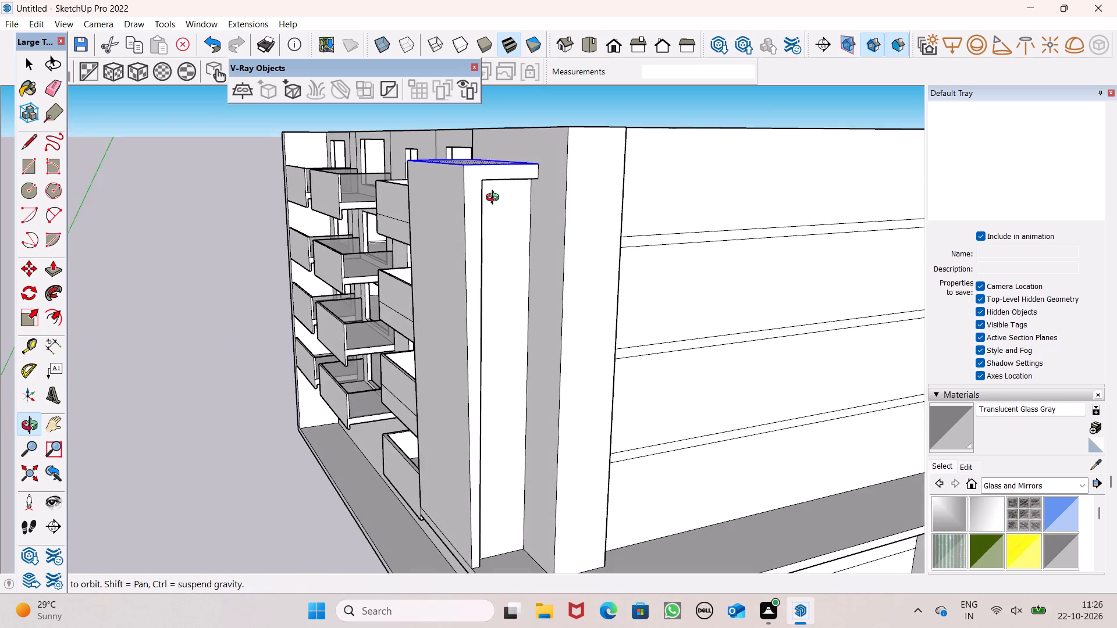
{"action": "middle_click_drag", "start_coordinate": [495, 199], "coordinate": [495, 197]}
{"action": "scroll", "coordinate": [477, 229], "scroll_direction": "down", "scroll_amount": 4}
{"action": "middle_click_drag", "start_coordinate": [471, 245], "coordinate": [404, 247]}
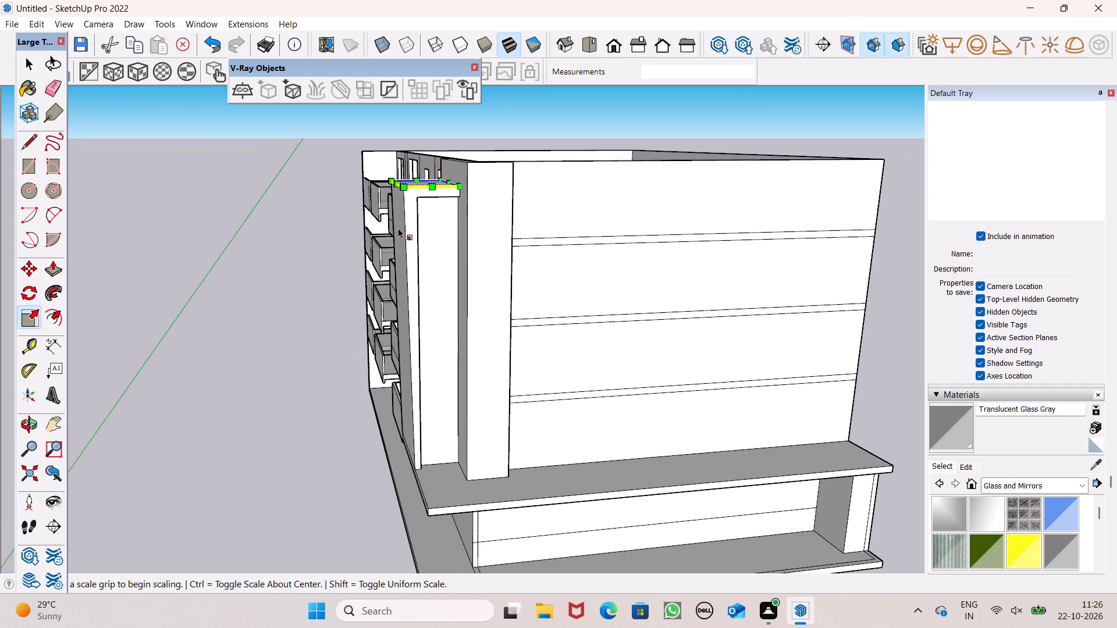
{"action": "scroll", "coordinate": [334, 212], "scroll_direction": "up", "scroll_amount": 8}
{"action": "scroll", "coordinate": [334, 212], "scroll_direction": "down", "scroll_amount": 6}
{"action": "middle_click_drag", "start_coordinate": [372, 211], "coordinate": [296, 211]}
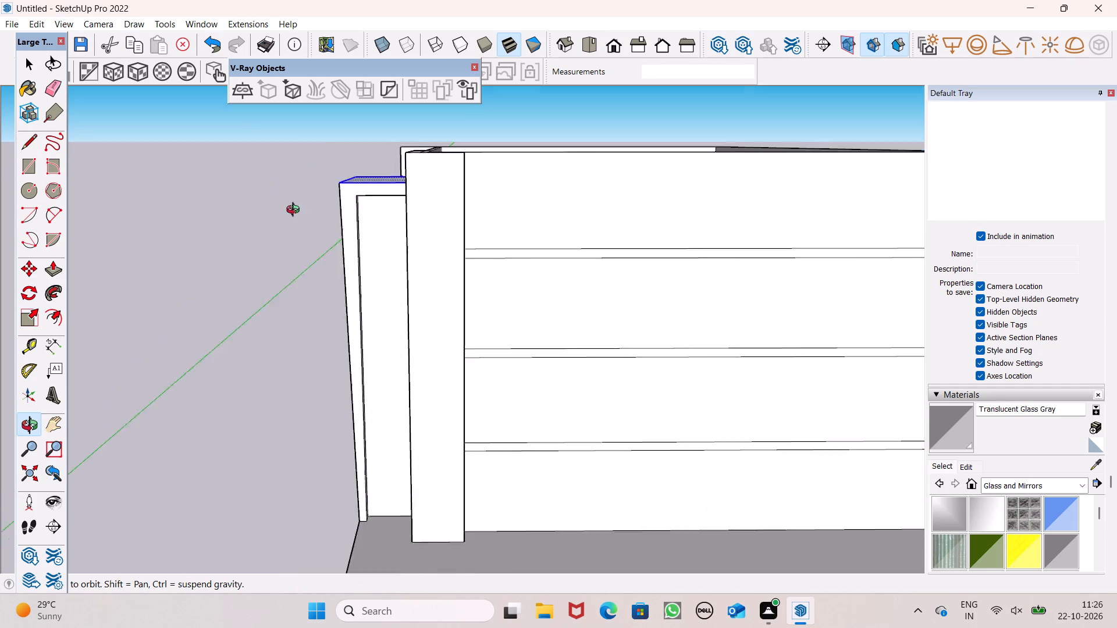
{"action": "middle_click_drag", "start_coordinate": [296, 211], "coordinate": [397, 244]}
{"action": "scroll", "coordinate": [472, 230], "scroll_direction": "up", "scroll_amount": 7}
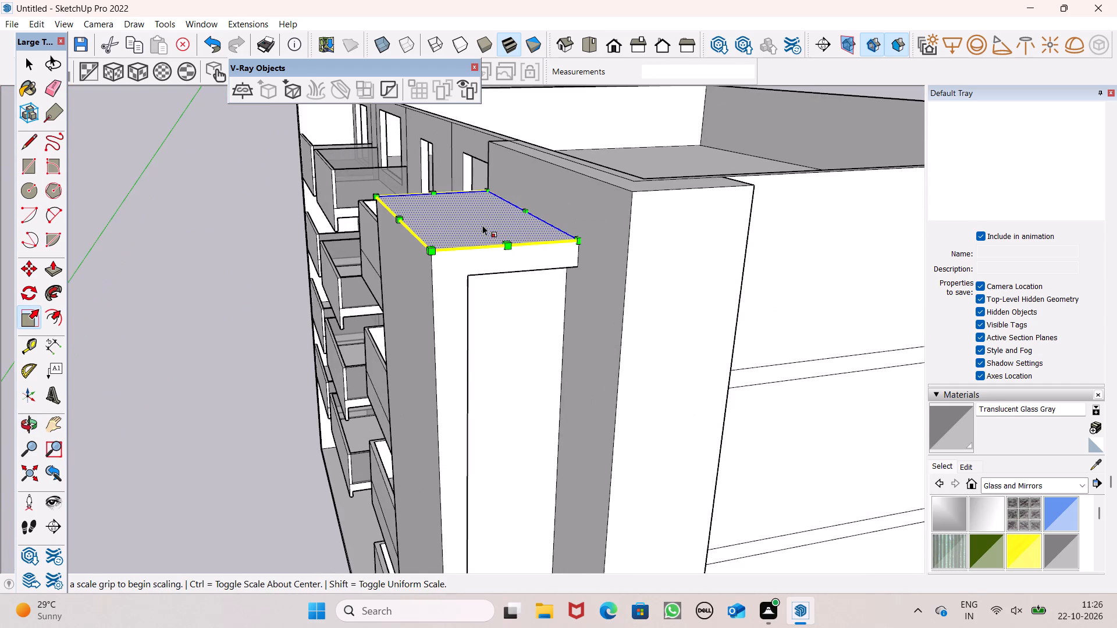
{"action": "scroll", "coordinate": [483, 225], "scroll_direction": "down", "scroll_amount": 5}
{"action": "middle_click_drag", "start_coordinate": [532, 223], "coordinate": [477, 201]}
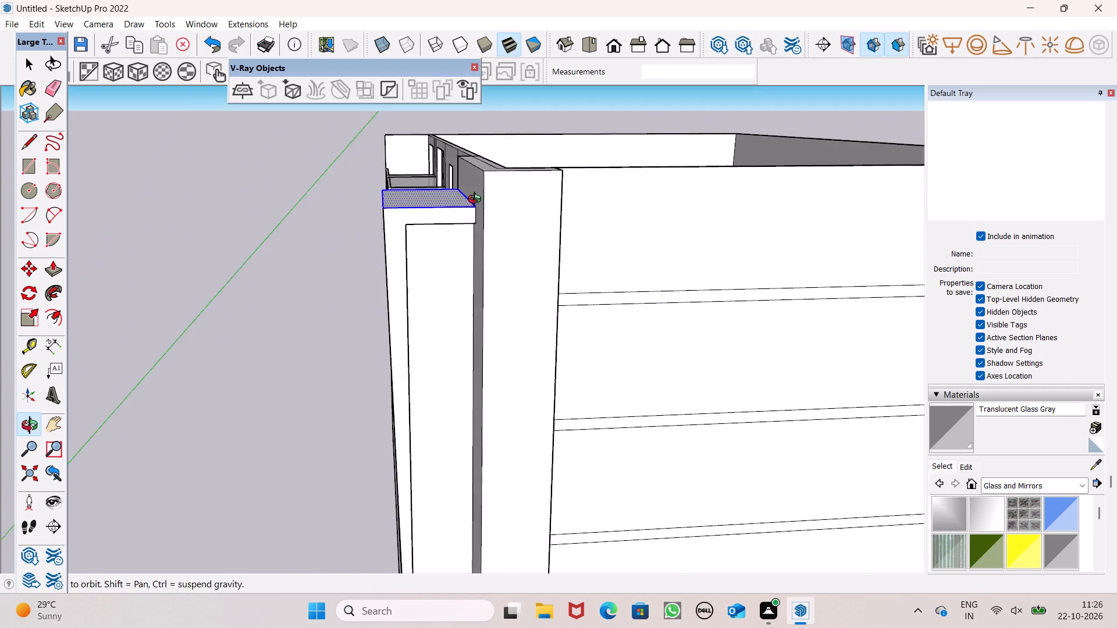
{"action": "middle_click_drag", "start_coordinate": [477, 201], "coordinate": [500, 174]}
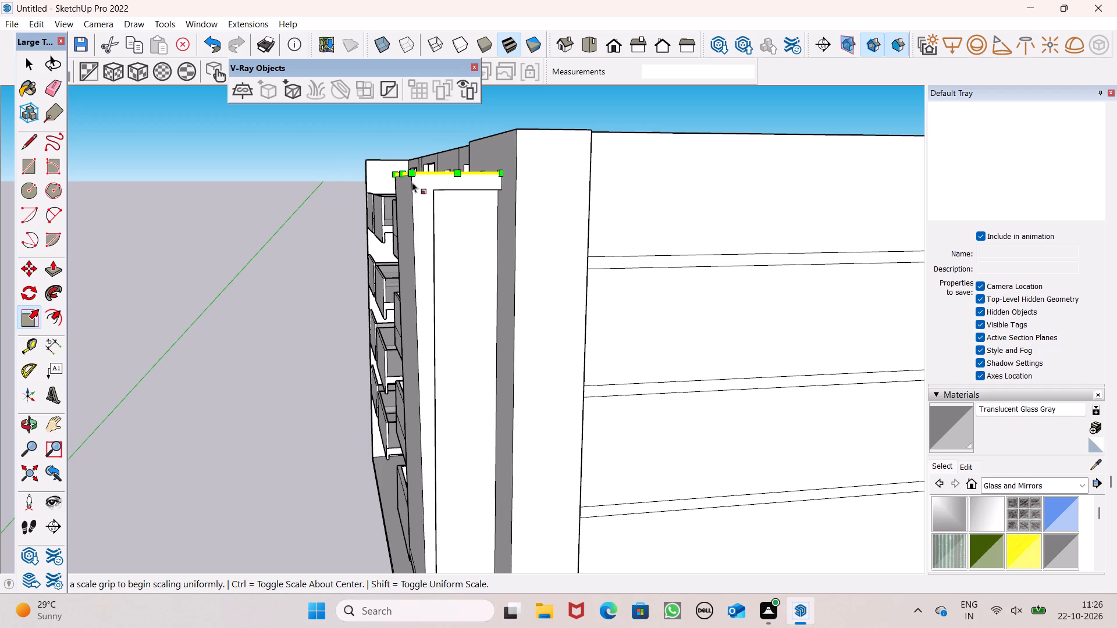
{"action": "scroll", "coordinate": [409, 169], "scroll_direction": "up", "scroll_amount": 7}
{"action": "scroll", "coordinate": [415, 170], "scroll_direction": "down", "scroll_amount": 5}
{"action": "scroll", "coordinate": [425, 199], "scroll_direction": "up", "scroll_amount": 1}
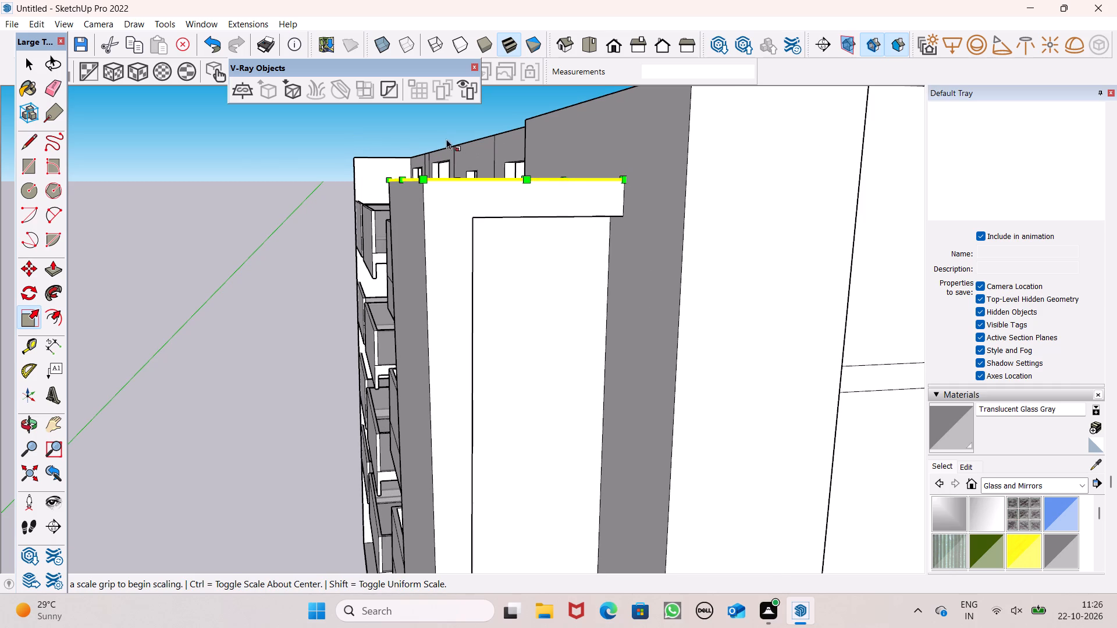
{"action": "left_click_drag", "start_coordinate": [421, 180], "coordinate": [405, 184]}
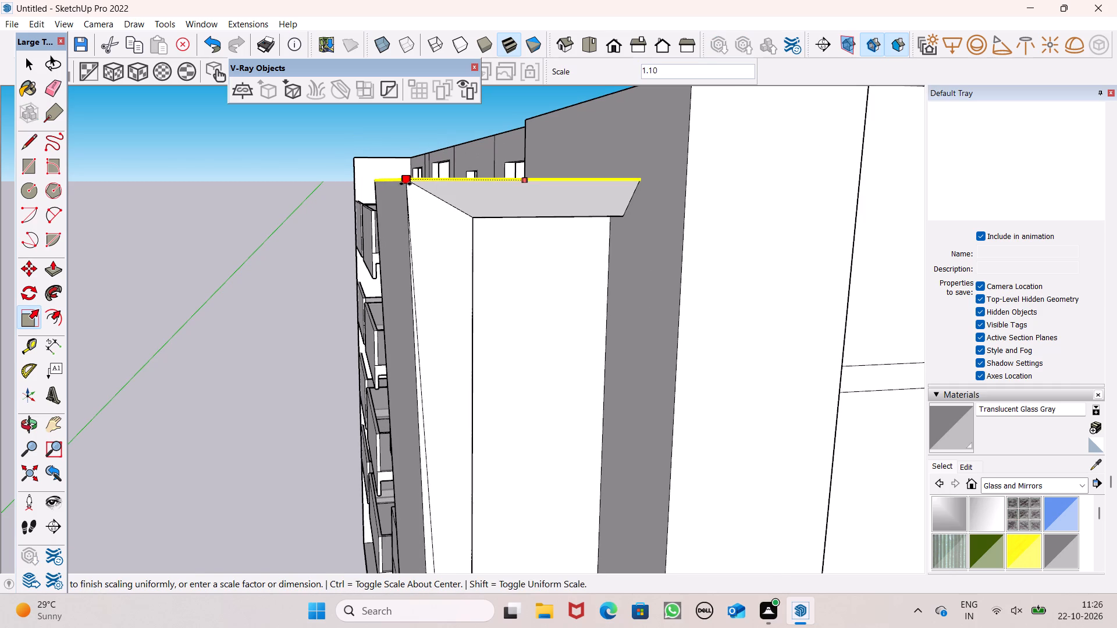
{"action": "left_click_drag", "start_coordinate": [405, 184], "coordinate": [405, 184]}
{"action": "key", "text": "space"}
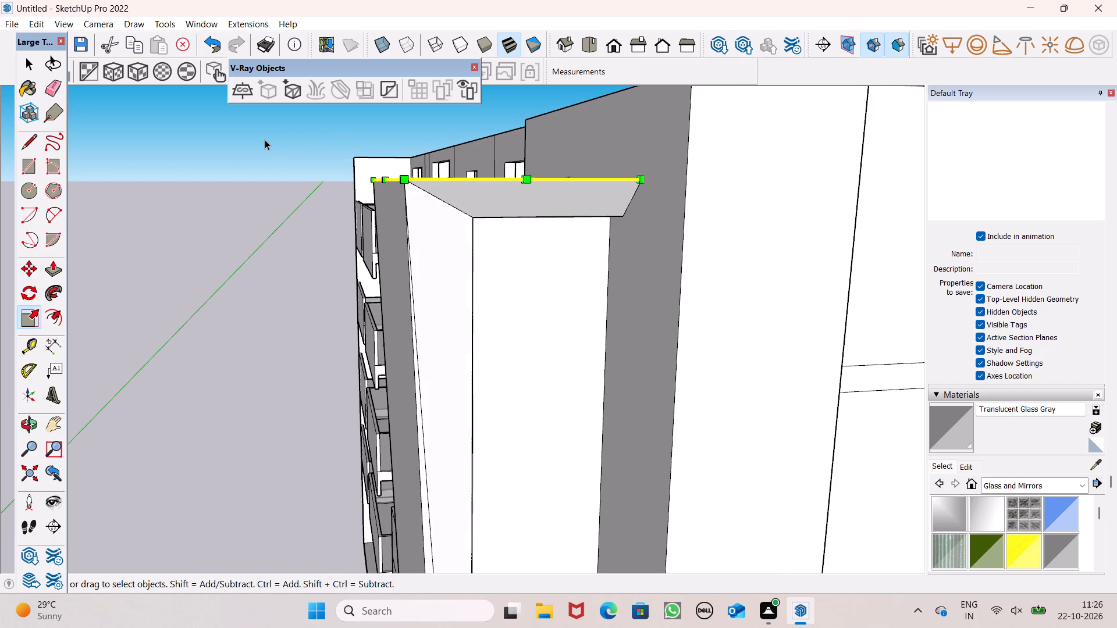
{"action": "key", "text": "space"}
{"action": "left_click", "coordinate": [265, 141]}
{"action": "left_click", "coordinate": [282, 173]}
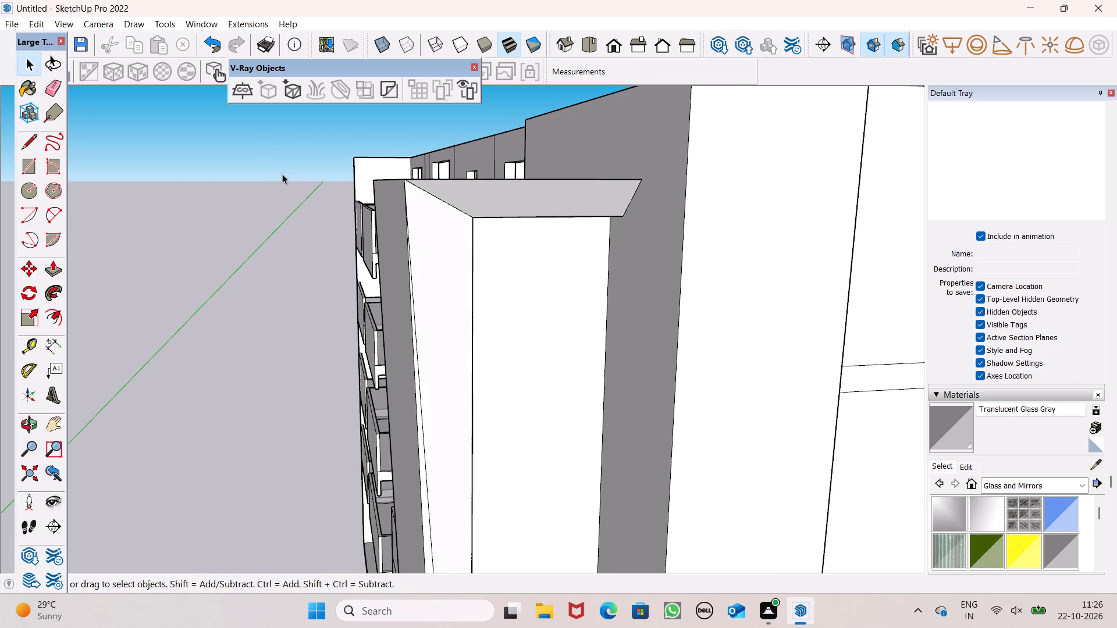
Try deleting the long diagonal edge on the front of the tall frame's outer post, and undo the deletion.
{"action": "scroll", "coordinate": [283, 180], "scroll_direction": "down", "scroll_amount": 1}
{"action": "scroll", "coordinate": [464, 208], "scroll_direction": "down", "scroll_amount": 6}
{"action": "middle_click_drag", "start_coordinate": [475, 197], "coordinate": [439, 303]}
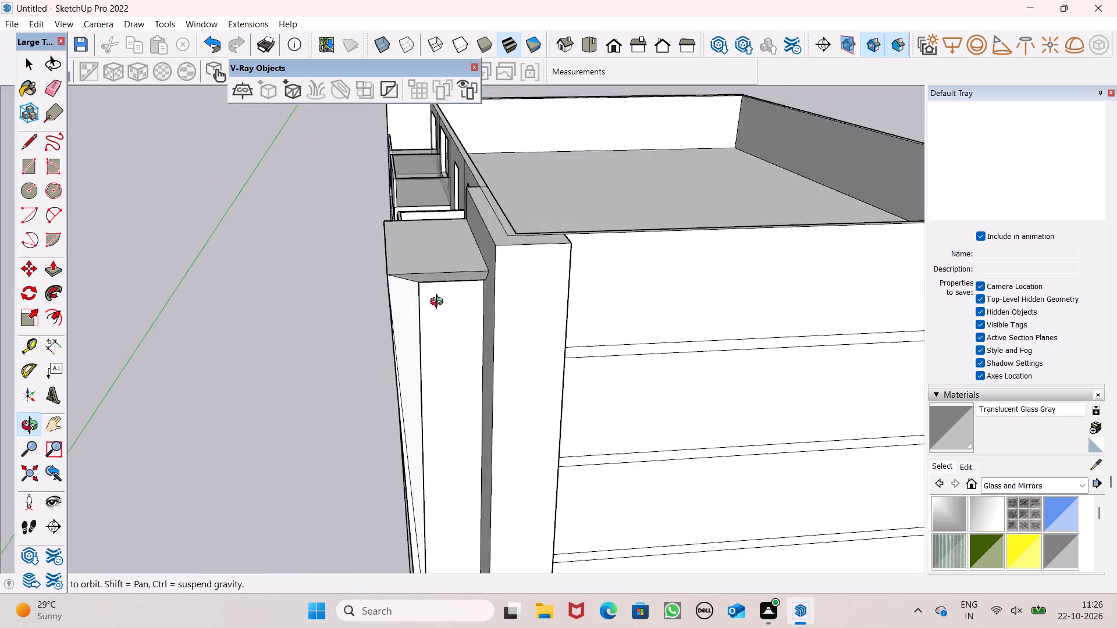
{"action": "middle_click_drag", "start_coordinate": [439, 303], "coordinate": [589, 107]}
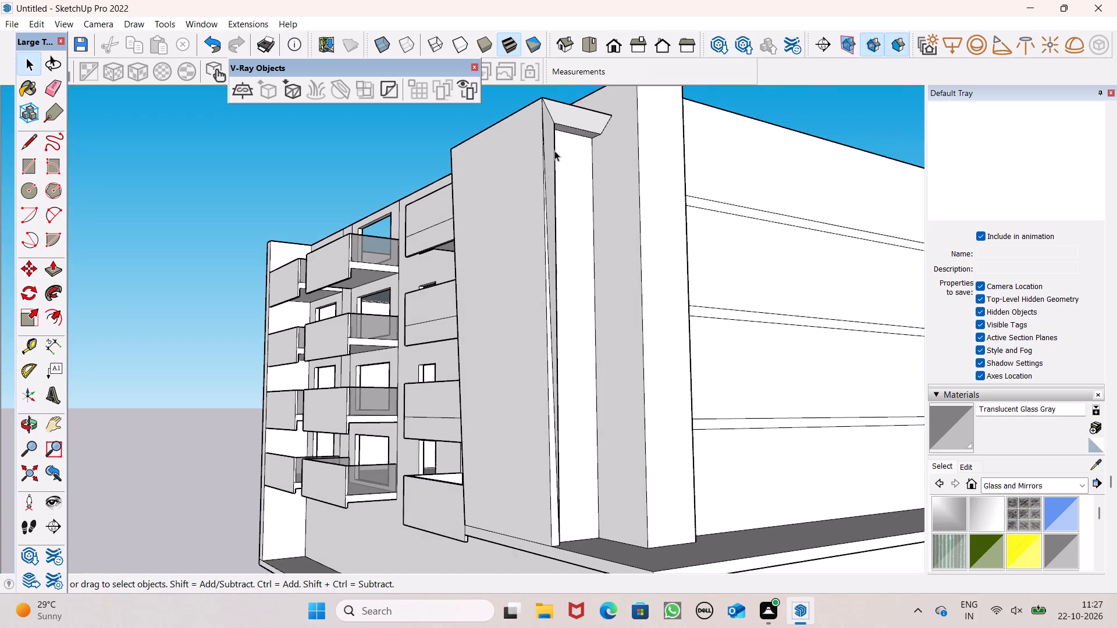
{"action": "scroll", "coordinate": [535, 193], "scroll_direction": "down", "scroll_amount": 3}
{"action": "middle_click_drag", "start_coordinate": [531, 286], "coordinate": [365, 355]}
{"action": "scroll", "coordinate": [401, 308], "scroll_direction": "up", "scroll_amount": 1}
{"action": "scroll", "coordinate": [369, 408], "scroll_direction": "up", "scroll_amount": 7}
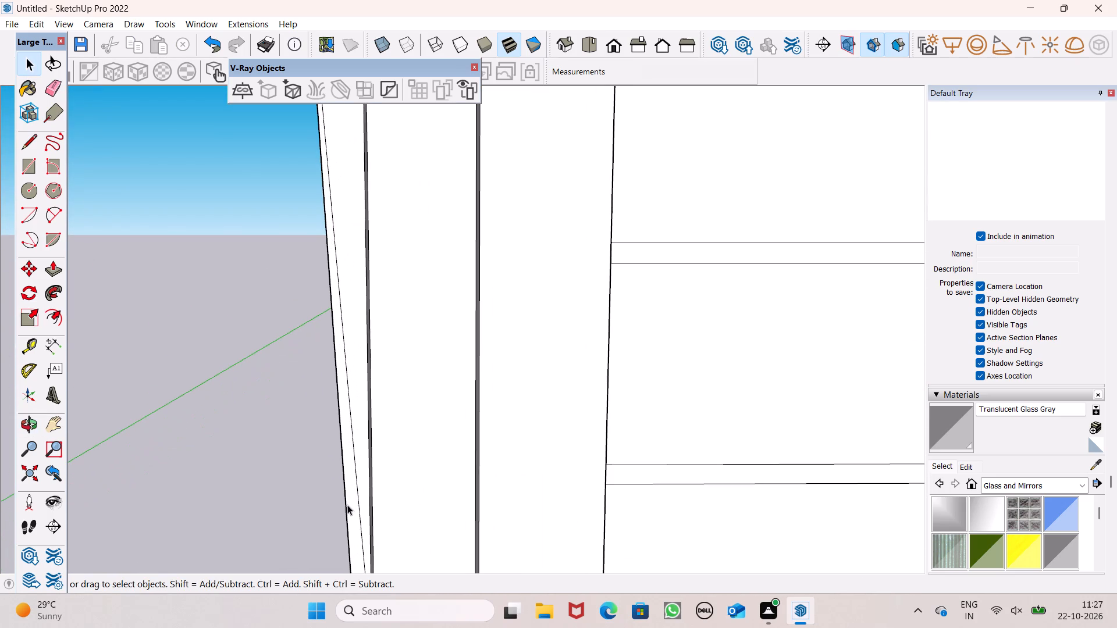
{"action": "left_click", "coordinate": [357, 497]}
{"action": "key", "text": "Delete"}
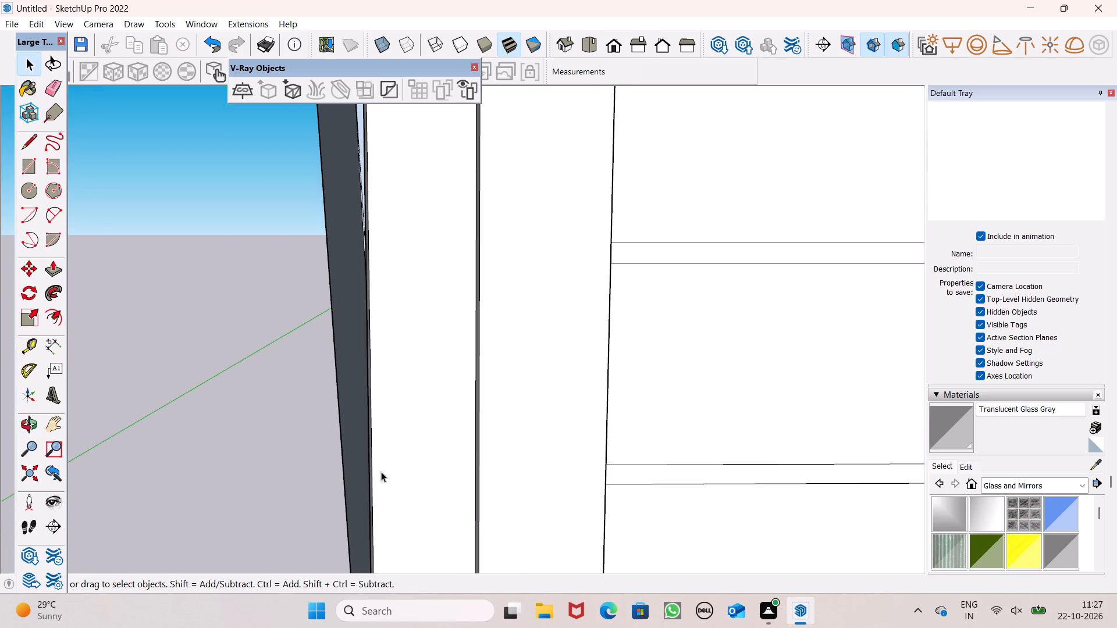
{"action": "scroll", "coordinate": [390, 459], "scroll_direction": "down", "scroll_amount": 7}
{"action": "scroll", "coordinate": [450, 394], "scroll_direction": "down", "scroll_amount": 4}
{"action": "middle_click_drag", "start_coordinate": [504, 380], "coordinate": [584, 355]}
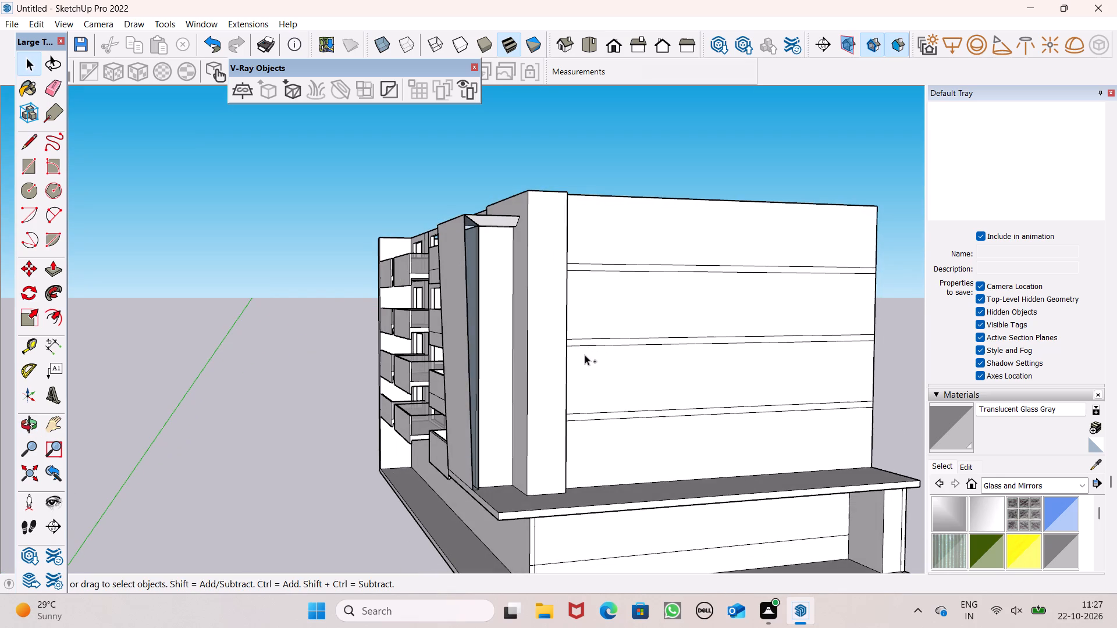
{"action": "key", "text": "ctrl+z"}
Examine the flared tall frame, the balcony facade, the side wall and the roof from around the building.
{"action": "middle_click_drag", "start_coordinate": [549, 355], "coordinate": [420, 258]}
{"action": "scroll", "coordinate": [514, 388], "scroll_direction": "up", "scroll_amount": 1}
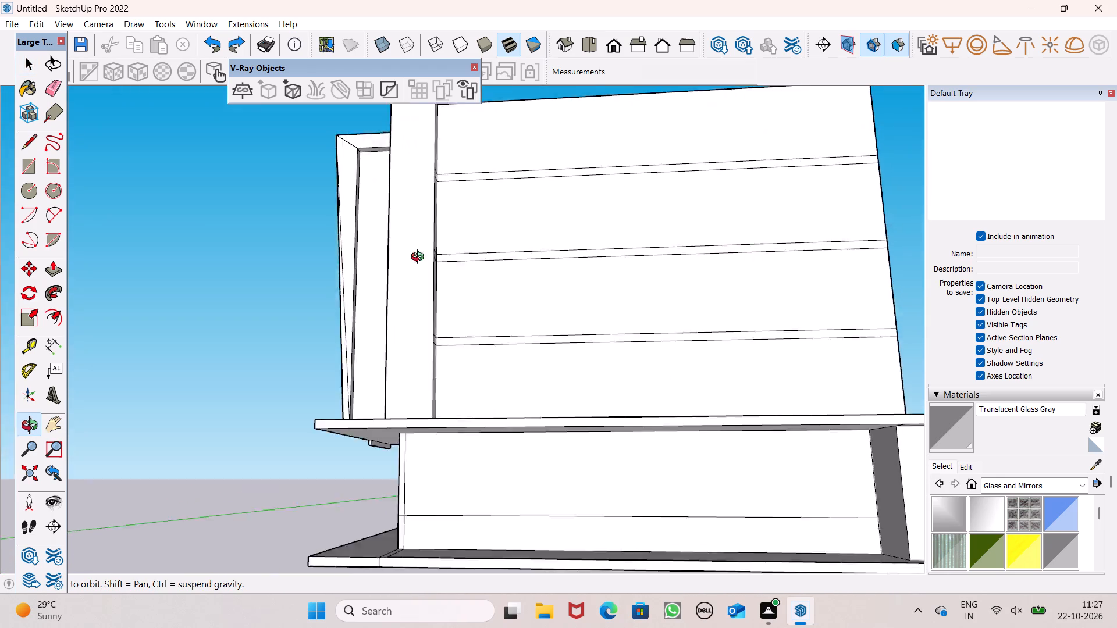
{"action": "middle_click_drag", "start_coordinate": [420, 258], "coordinate": [432, 215]}
{"action": "scroll", "coordinate": [393, 280], "scroll_direction": "down", "scroll_amount": 6}
{"action": "scroll", "coordinate": [318, 227], "scroll_direction": "up", "scroll_amount": 6}
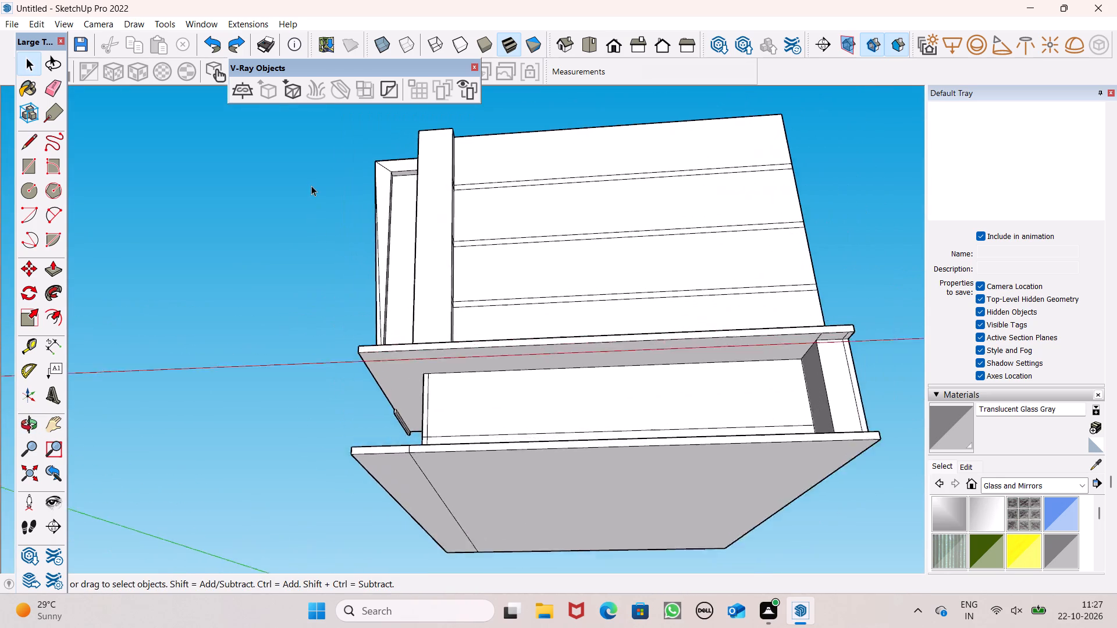
{"action": "scroll", "coordinate": [311, 185], "scroll_direction": "up", "scroll_amount": 2}
{"action": "scroll", "coordinate": [420, 1], "scroll_direction": "up", "scroll_amount": 4}
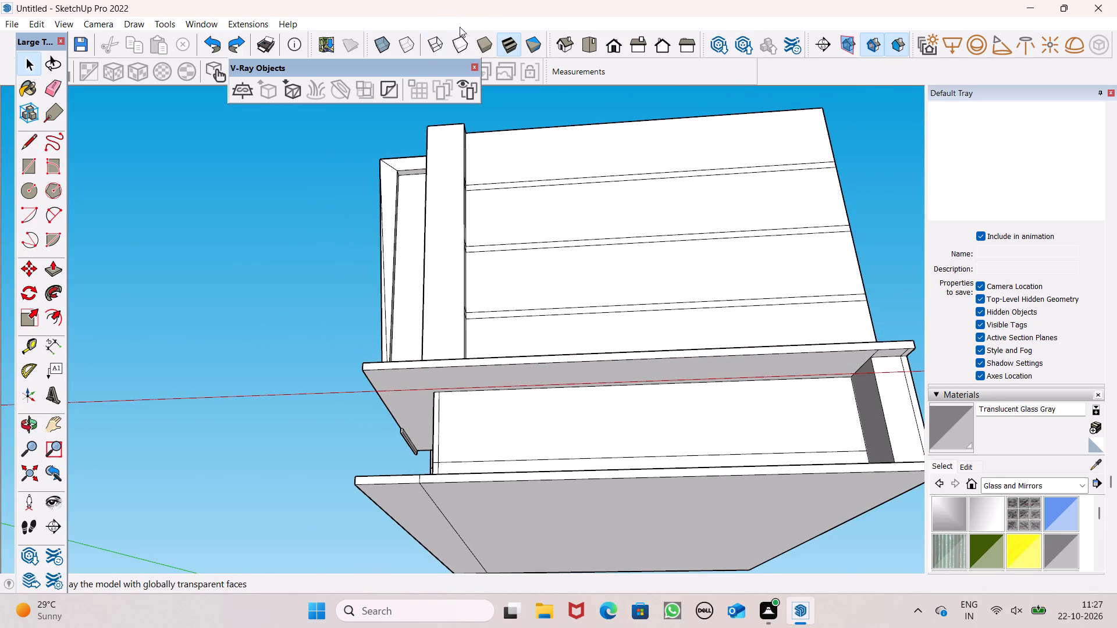
{"action": "scroll", "coordinate": [340, 119], "scroll_direction": "up", "scroll_amount": 8}
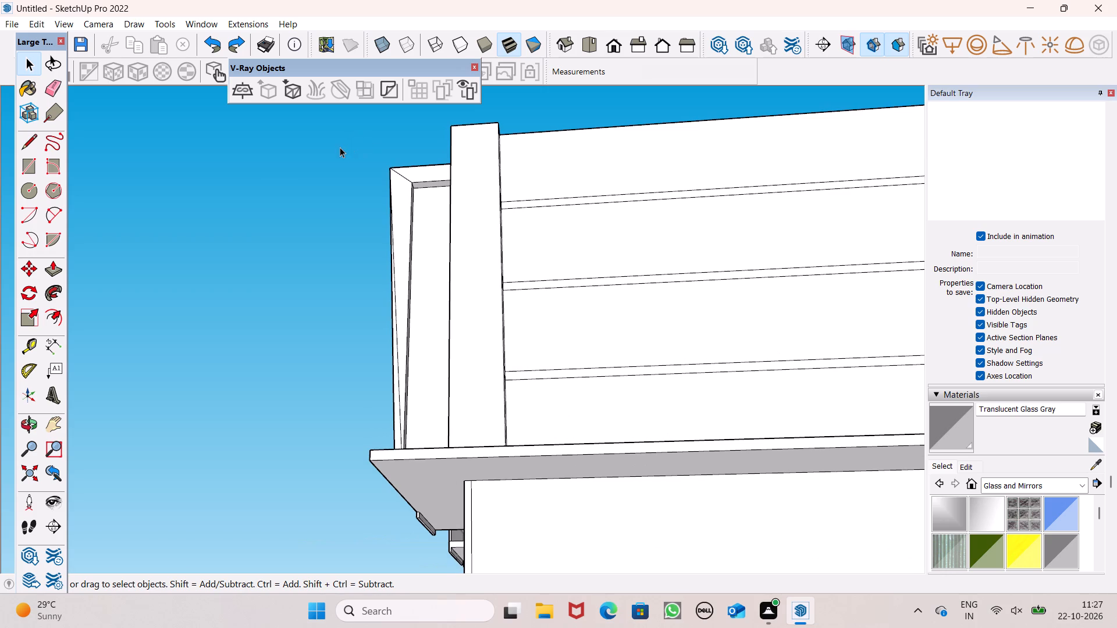
{"action": "scroll", "coordinate": [340, 148], "scroll_direction": "up", "scroll_amount": 7}
{"action": "middle_click_drag", "start_coordinate": [505, 204], "coordinate": [509, 201]}
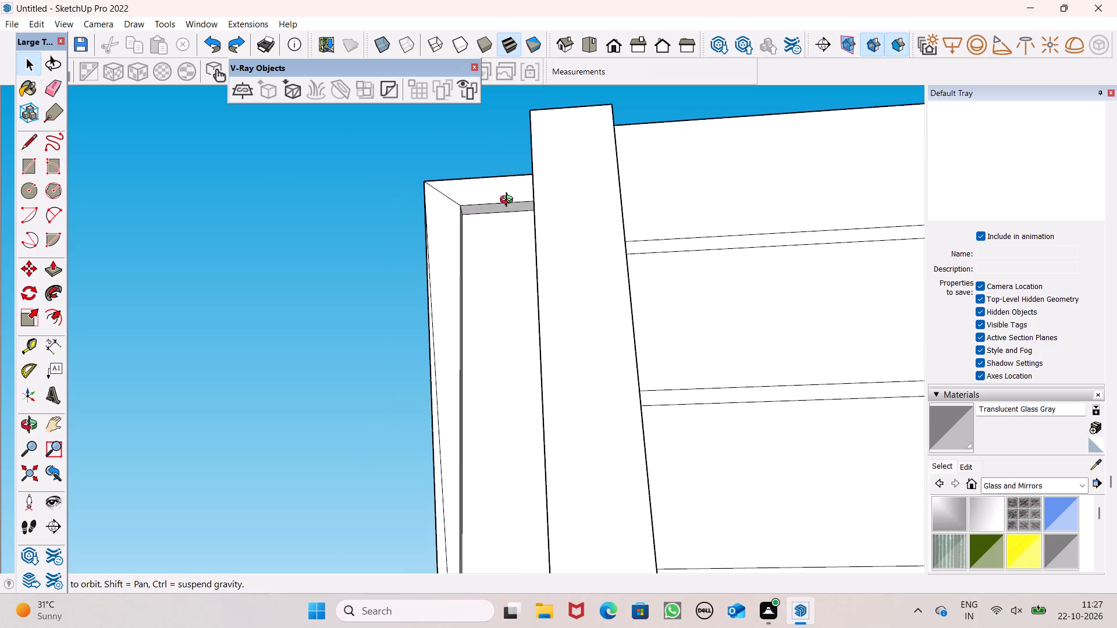
{"action": "middle_click_drag", "start_coordinate": [509, 201], "coordinate": [397, 156]}
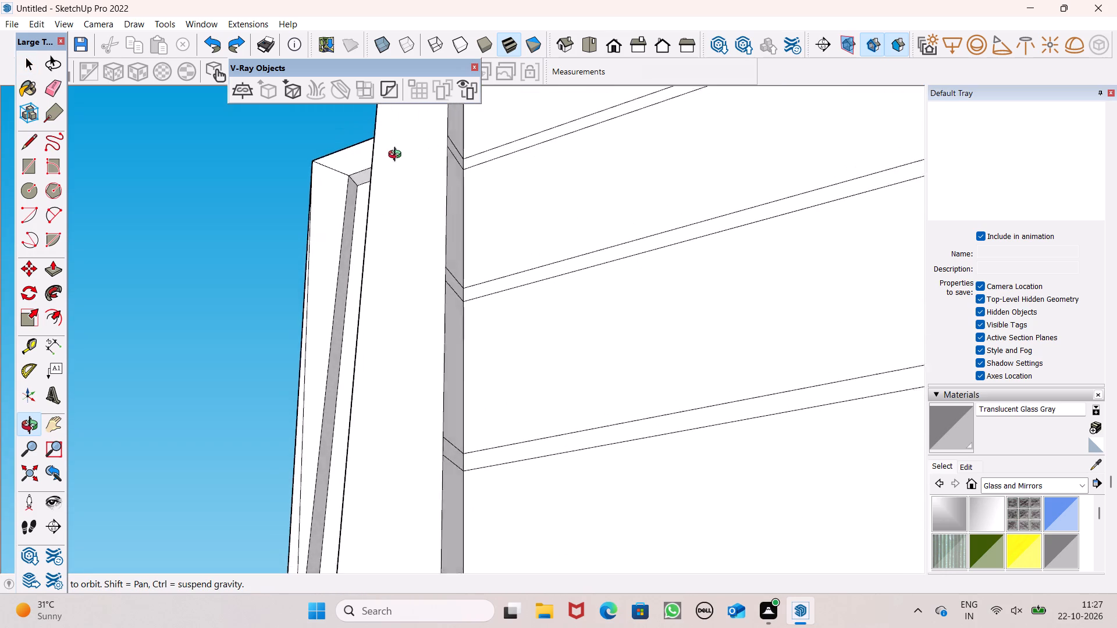
{"action": "middle_click_drag", "start_coordinate": [397, 156], "coordinate": [385, 148]}
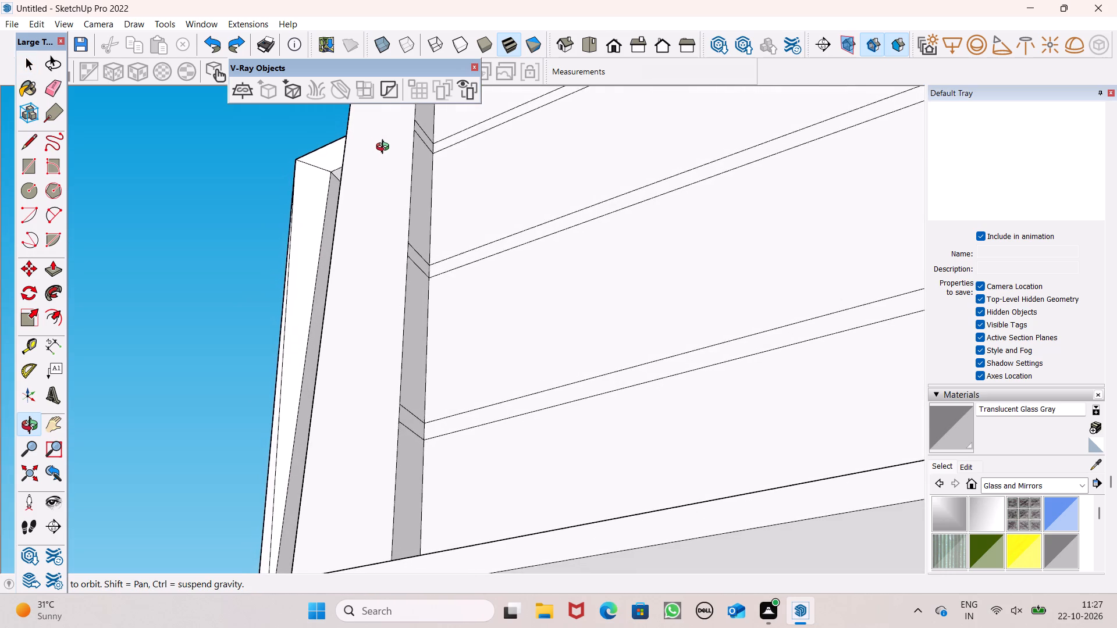
{"action": "middle_click_drag", "start_coordinate": [385, 148], "coordinate": [558, 245]}
{"action": "scroll", "coordinate": [397, 181], "scroll_direction": "down", "scroll_amount": 3}
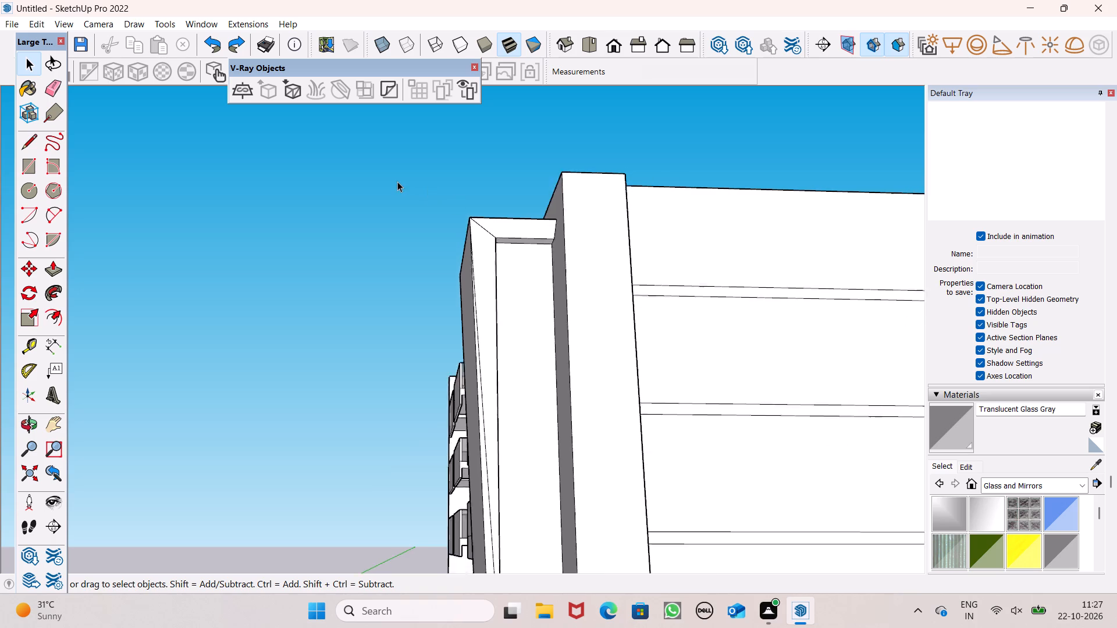
{"action": "scroll", "coordinate": [397, 181], "scroll_direction": "down", "scroll_amount": 10}
{"action": "middle_click_drag", "start_coordinate": [421, 211], "coordinate": [570, 412]}
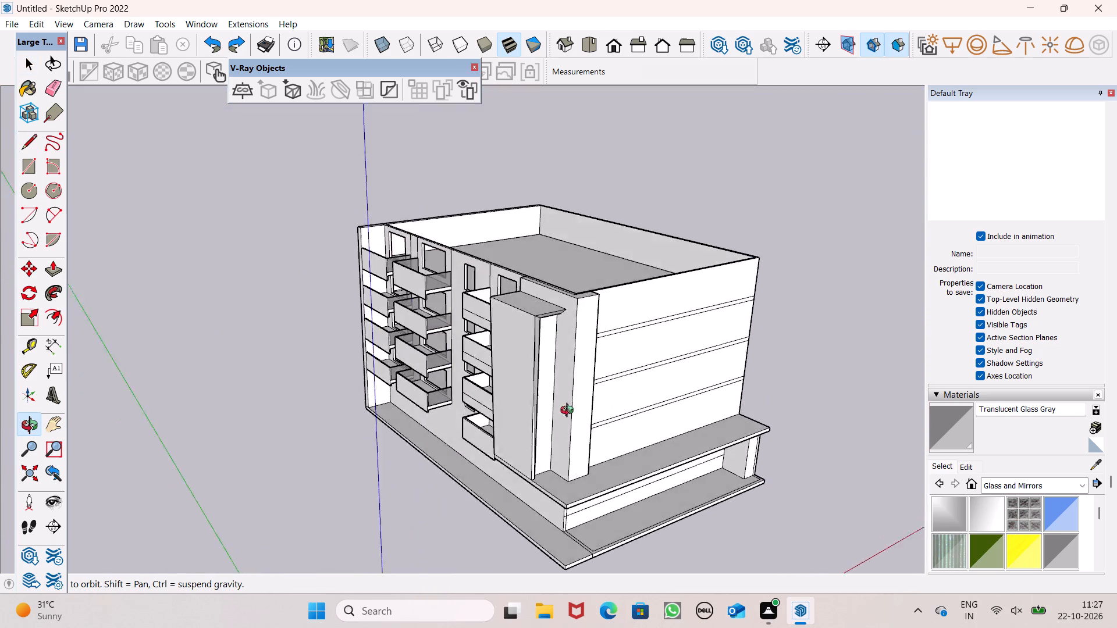
{"action": "middle_click_drag", "start_coordinate": [570, 412], "coordinate": [515, 487]}
{"action": "scroll", "coordinate": [476, 415], "scroll_direction": "up", "scroll_amount": 6}
{"action": "middle_click_drag", "start_coordinate": [529, 379], "coordinate": [528, 305]}
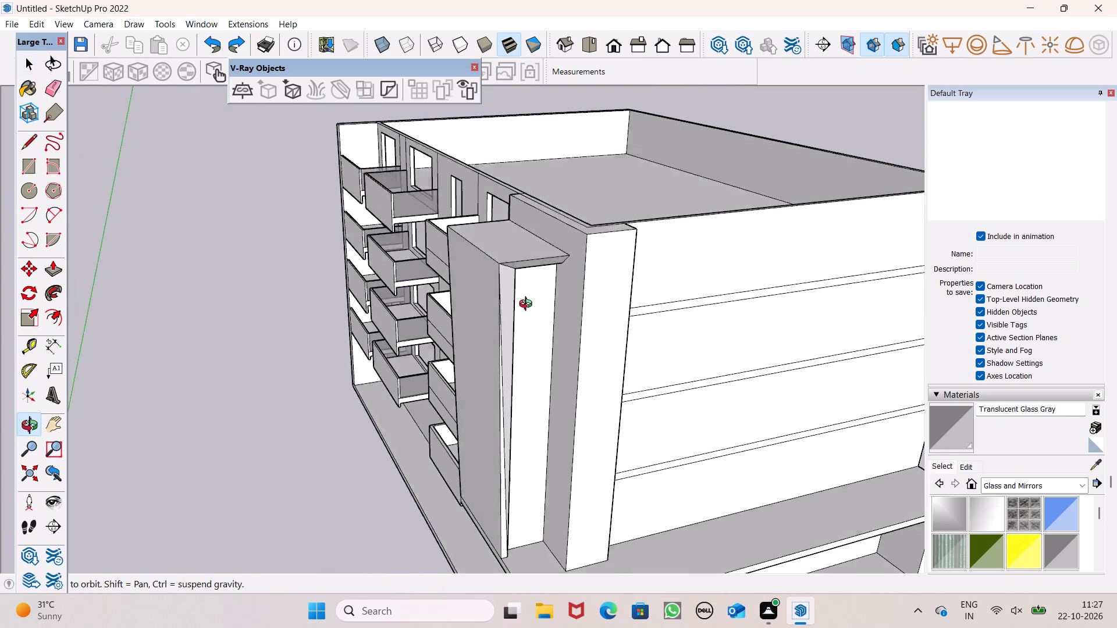
{"action": "middle_click_drag", "start_coordinate": [528, 305], "coordinate": [639, 140]}
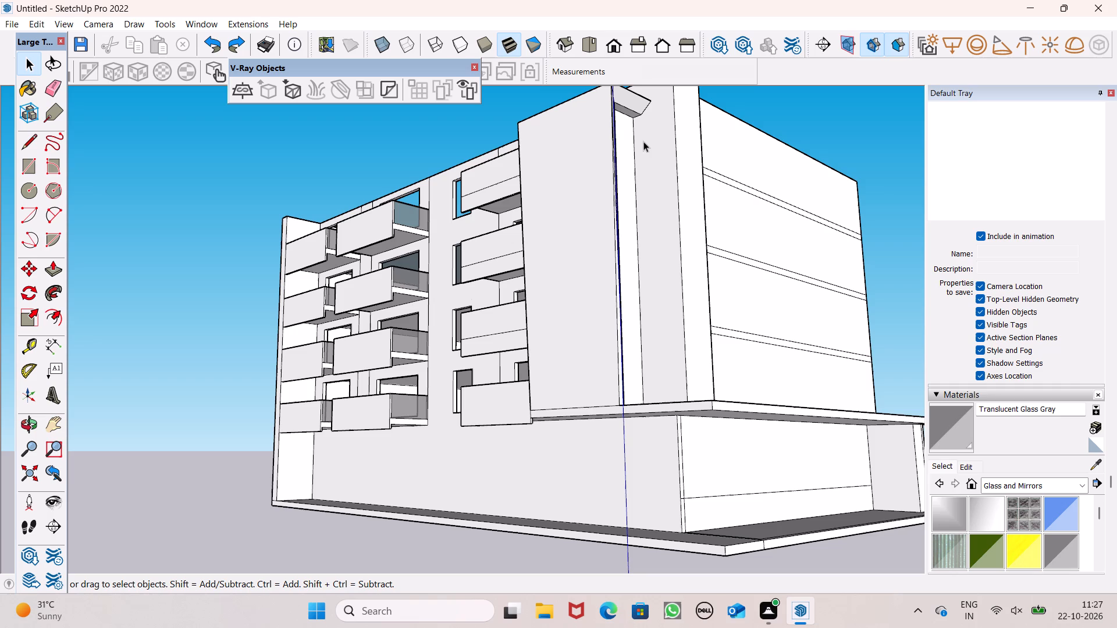
{"action": "scroll", "coordinate": [622, 212], "scroll_direction": "down", "scroll_amount": 5}
{"action": "middle_click_drag", "start_coordinate": [619, 240], "coordinate": [377, 361]}
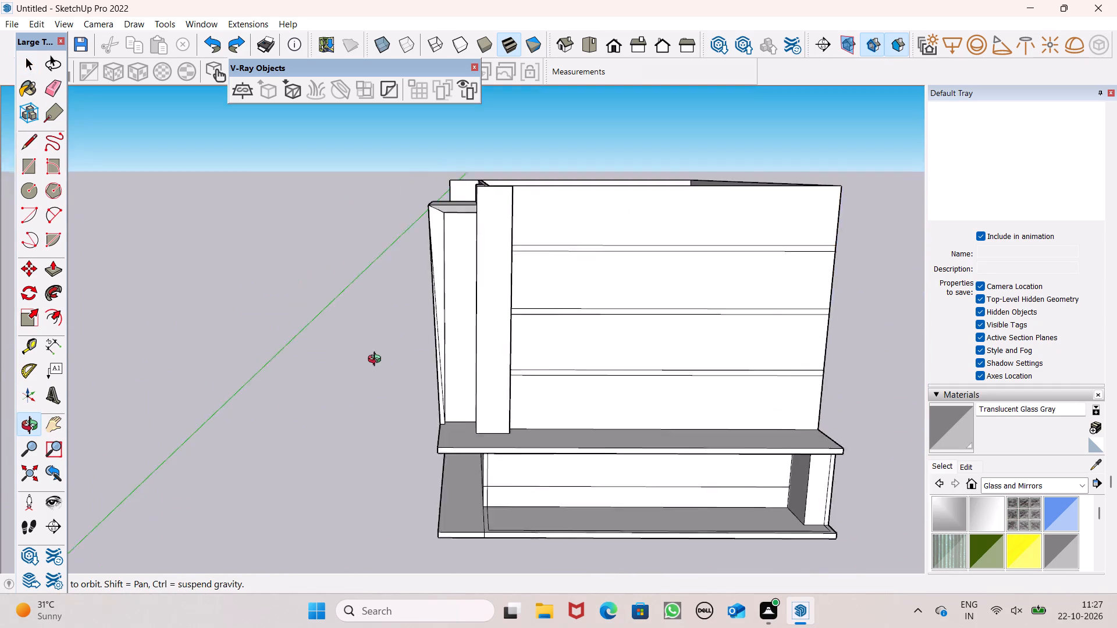
{"action": "middle_click_drag", "start_coordinate": [377, 361], "coordinate": [357, 366]}
{"action": "scroll", "coordinate": [514, 315], "scroll_direction": "down", "scroll_amount": 1}
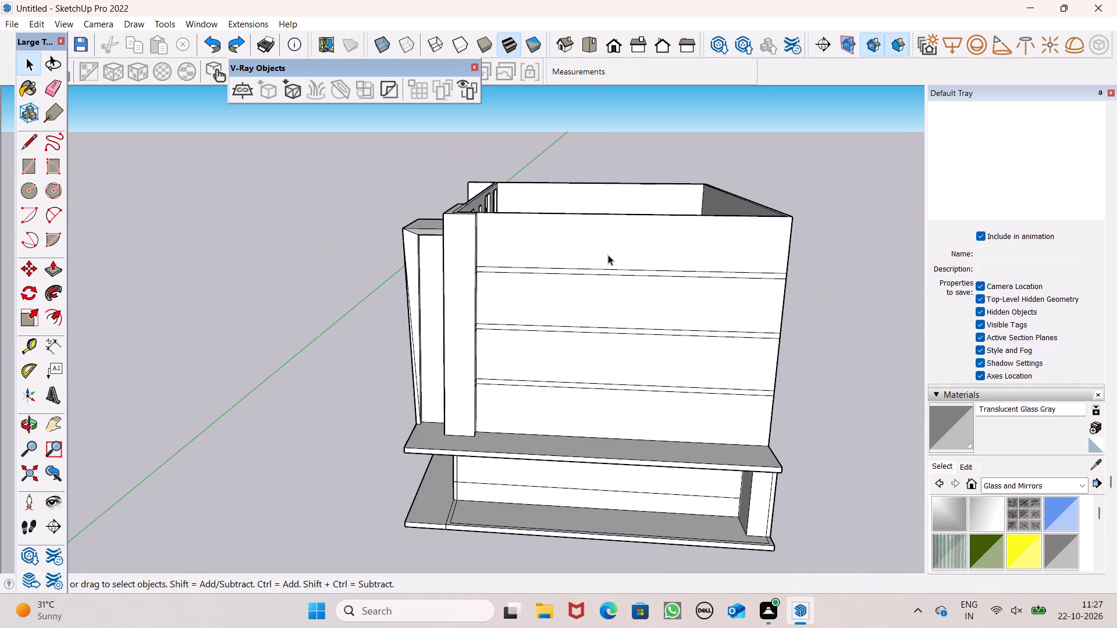
{"action": "middle_click_drag", "start_coordinate": [497, 305], "coordinate": [474, 330]}
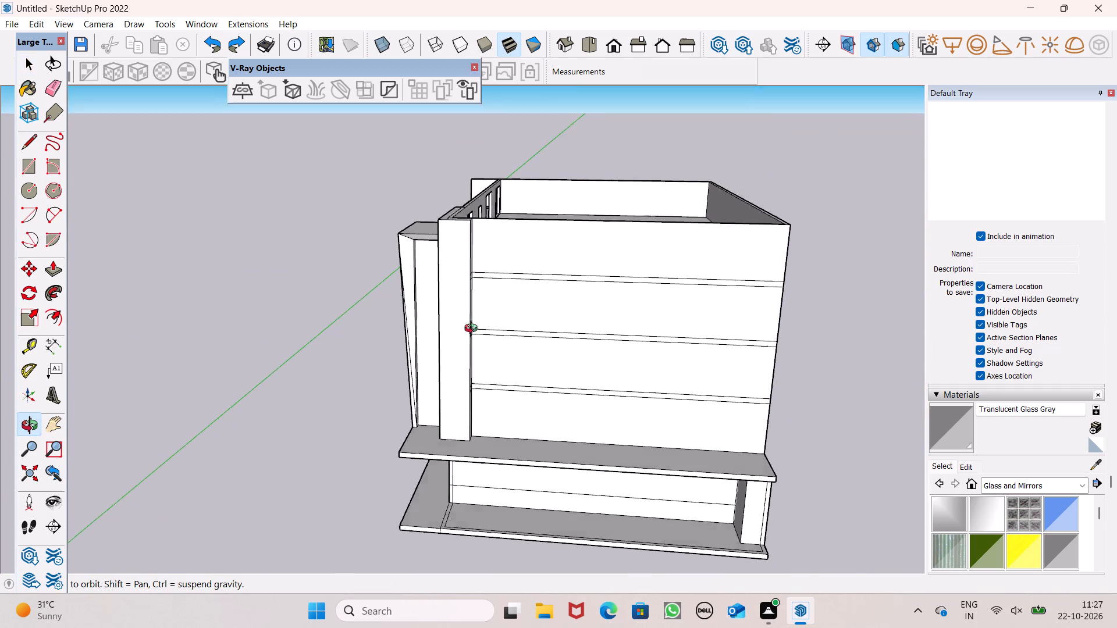
{"action": "middle_click_drag", "start_coordinate": [474, 330], "coordinate": [342, 369]}
{"action": "scroll", "coordinate": [453, 355], "scroll_direction": "up", "scroll_amount": 1}
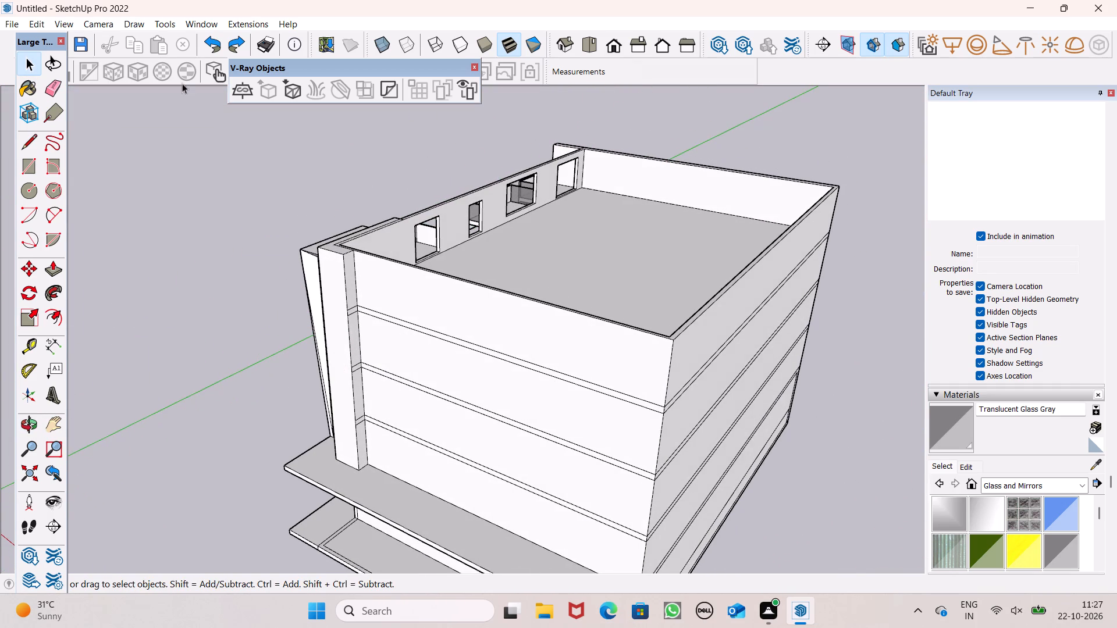
Erase the paired floor-line edges crossing the narrow side face of the corner pier beside the banded wall.
{"action": "left_click", "coordinate": [50, 90]}
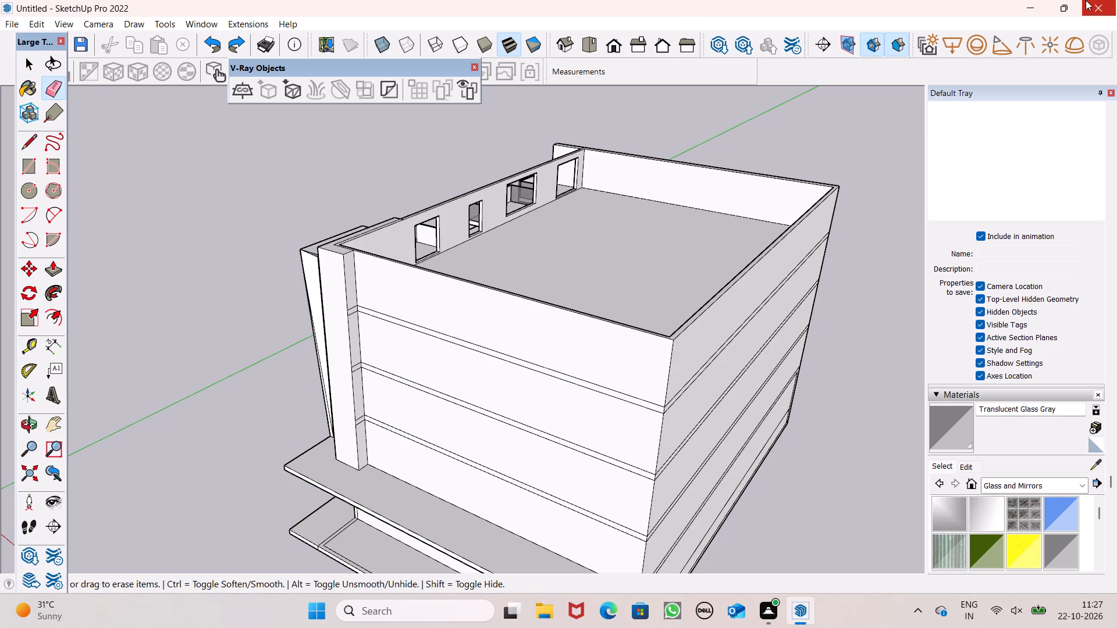
{"action": "scroll", "coordinate": [391, 351], "scroll_direction": "up", "scroll_amount": 2}
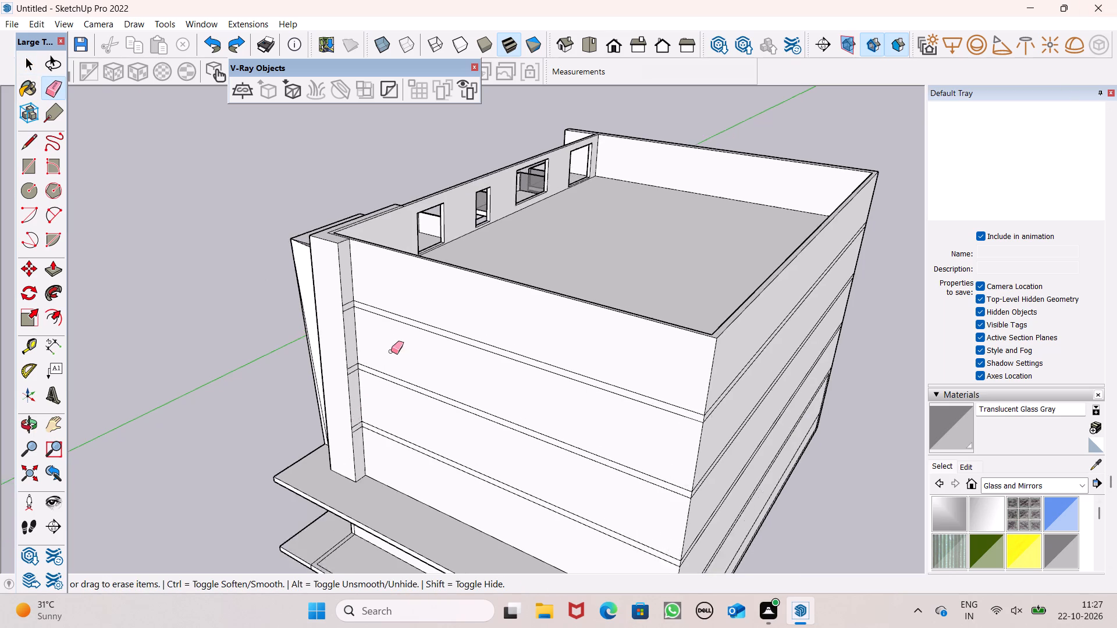
{"action": "scroll", "coordinate": [391, 351], "scroll_direction": "up", "scroll_amount": 5}
{"action": "scroll", "coordinate": [337, 291], "scroll_direction": "up", "scroll_amount": 5}
{"action": "left_click_drag", "start_coordinate": [306, 234], "coordinate": [301, 274]}
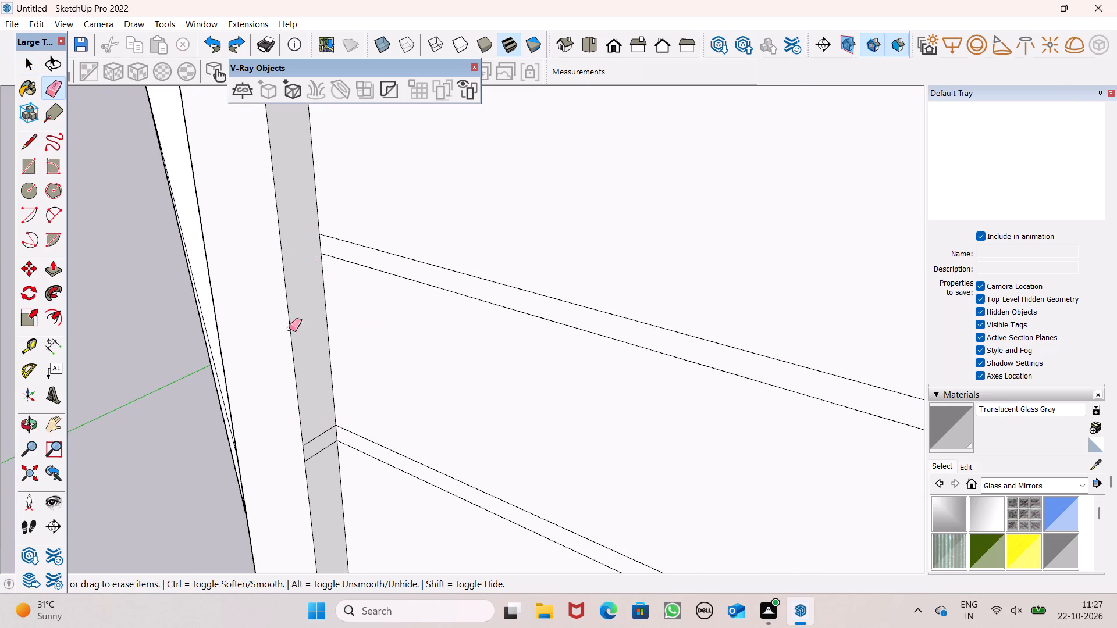
{"action": "left_click_drag", "start_coordinate": [322, 441], "coordinate": [322, 462]}
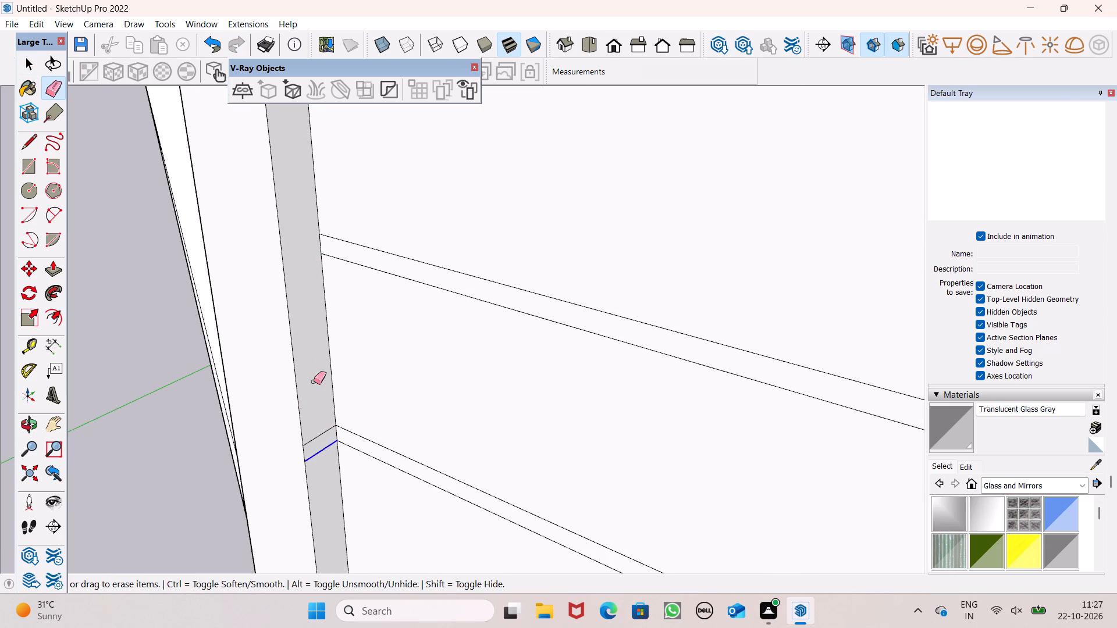
{"action": "left_click_drag", "start_coordinate": [314, 413], "coordinate": [315, 449]}
{"action": "scroll", "coordinate": [271, 204], "scroll_direction": "down", "scroll_amount": 6}
{"action": "scroll", "coordinate": [332, 473], "scroll_direction": "up", "scroll_amount": 3}
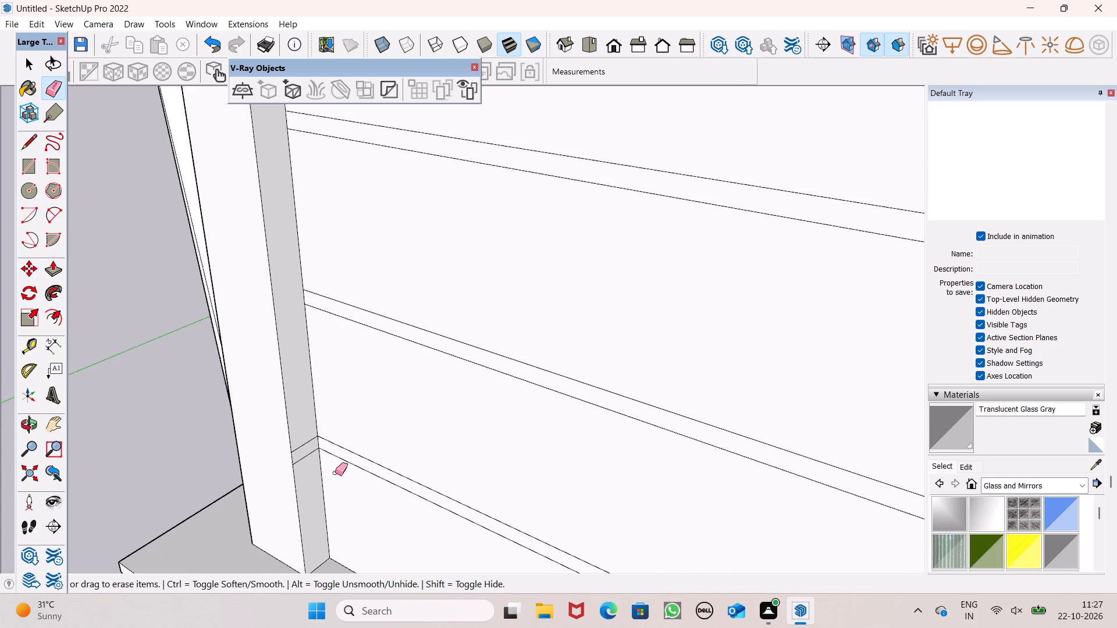
{"action": "scroll", "coordinate": [335, 473], "scroll_direction": "up", "scroll_amount": 3}
{"action": "left_click", "coordinate": [276, 433]}
{"action": "left_click_drag", "start_coordinate": [290, 428], "coordinate": [291, 463]}
Push/Pull the corner pier's broad outer face outward by about 2' 3", away from the banded wall.
{"action": "scroll", "coordinate": [318, 419], "scroll_direction": "down", "scroll_amount": 6}
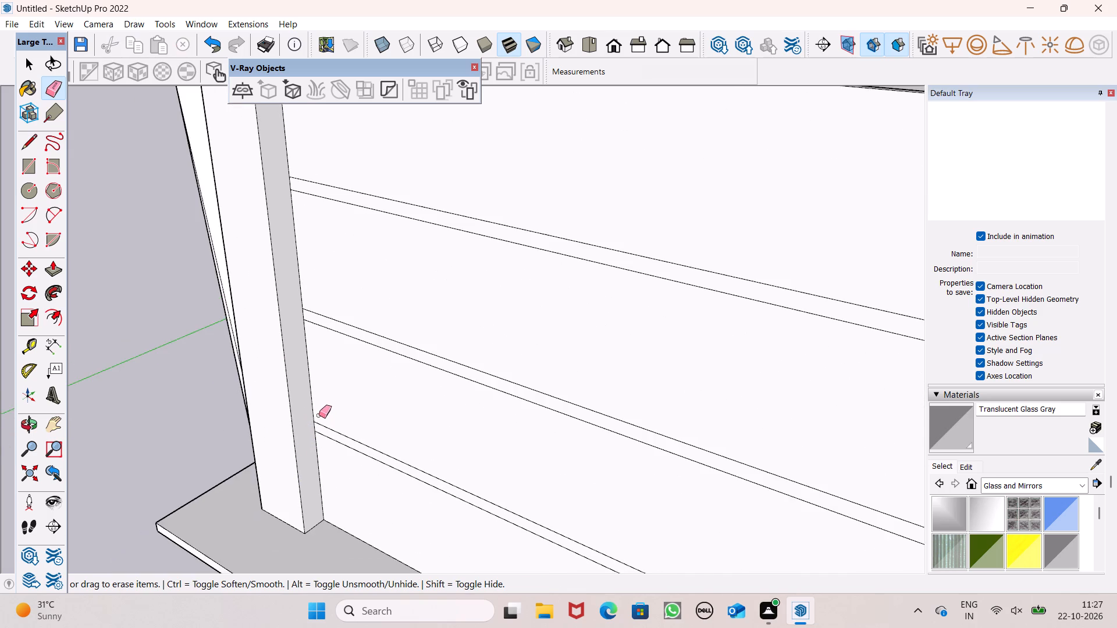
{"action": "scroll", "coordinate": [321, 406], "scroll_direction": "down", "scroll_amount": 4}
{"action": "middle_click_drag", "start_coordinate": [330, 411], "coordinate": [385, 398]}
{"action": "scroll", "coordinate": [379, 390], "scroll_direction": "down", "scroll_amount": 2}
{"action": "middle_click_drag", "start_coordinate": [380, 392], "coordinate": [457, 358]}
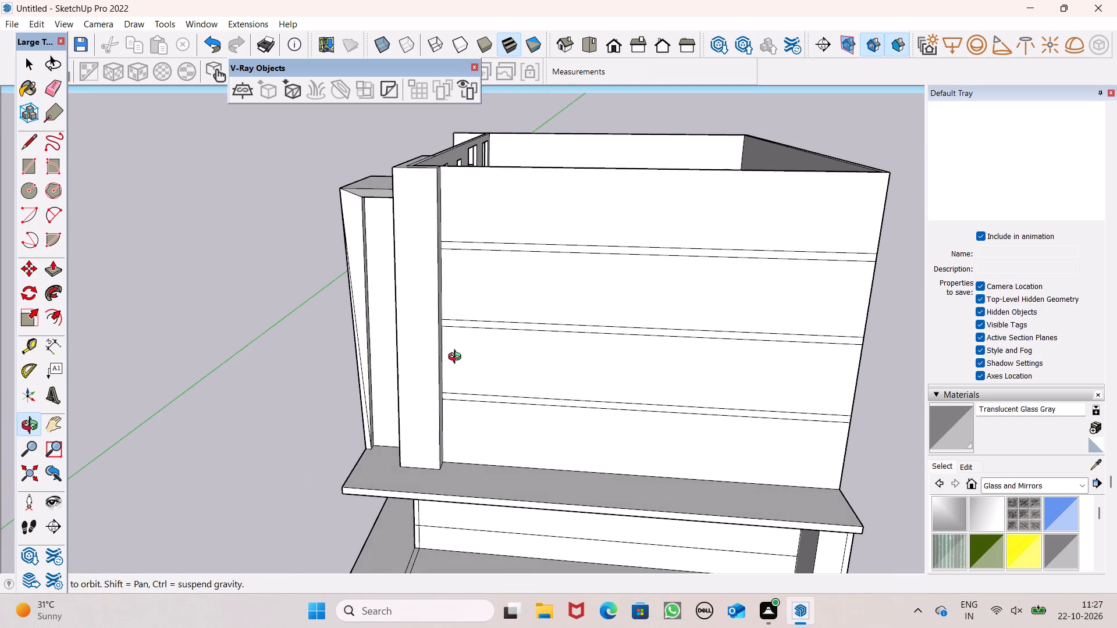
{"action": "middle_click_drag", "start_coordinate": [457, 358], "coordinate": [397, 370]}
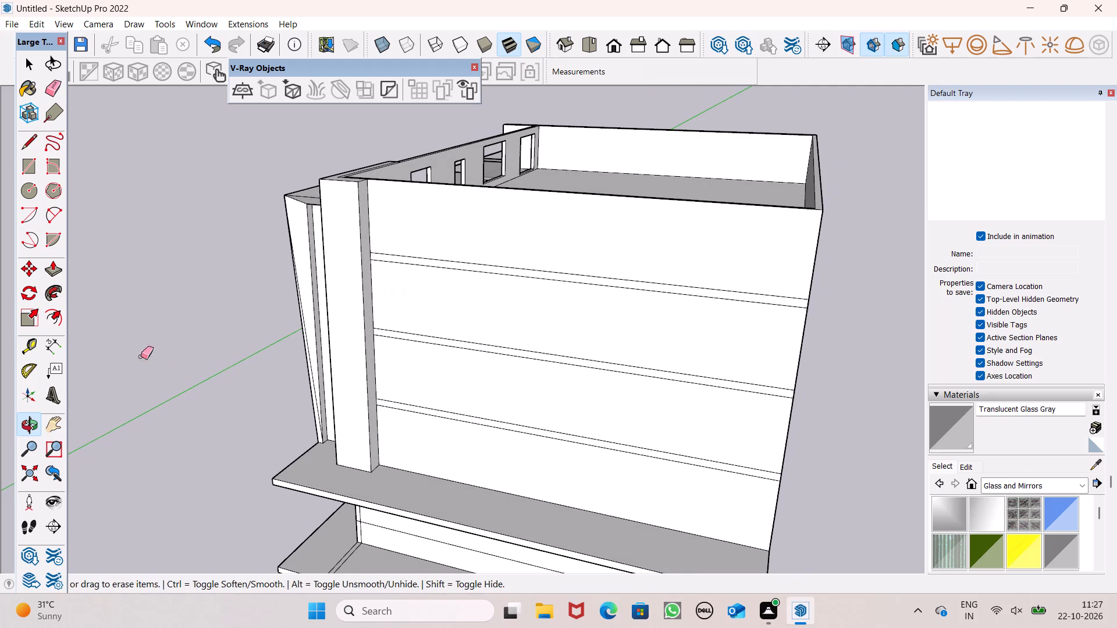
{"action": "left_click", "coordinate": [52, 270]}
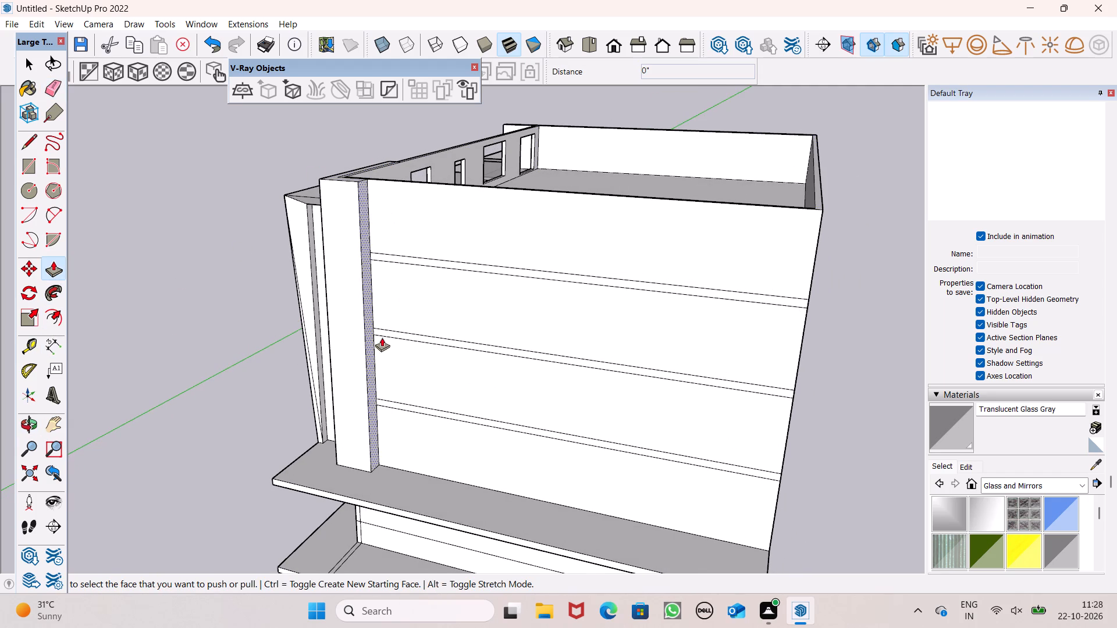
{"action": "scroll", "coordinate": [375, 341], "scroll_direction": "down", "scroll_amount": 2}
{"action": "middle_click_drag", "start_coordinate": [332, 399], "coordinate": [429, 359]}
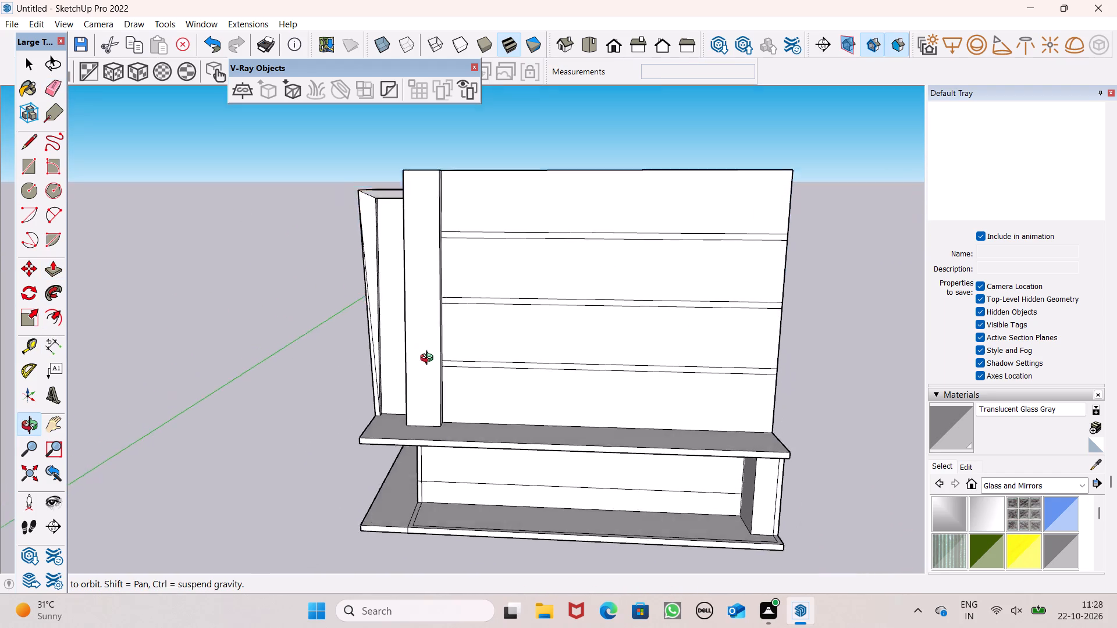
{"action": "middle_click_drag", "start_coordinate": [429, 359], "coordinate": [516, 466]}
{"action": "scroll", "coordinate": [465, 502], "scroll_direction": "up", "scroll_amount": 1}
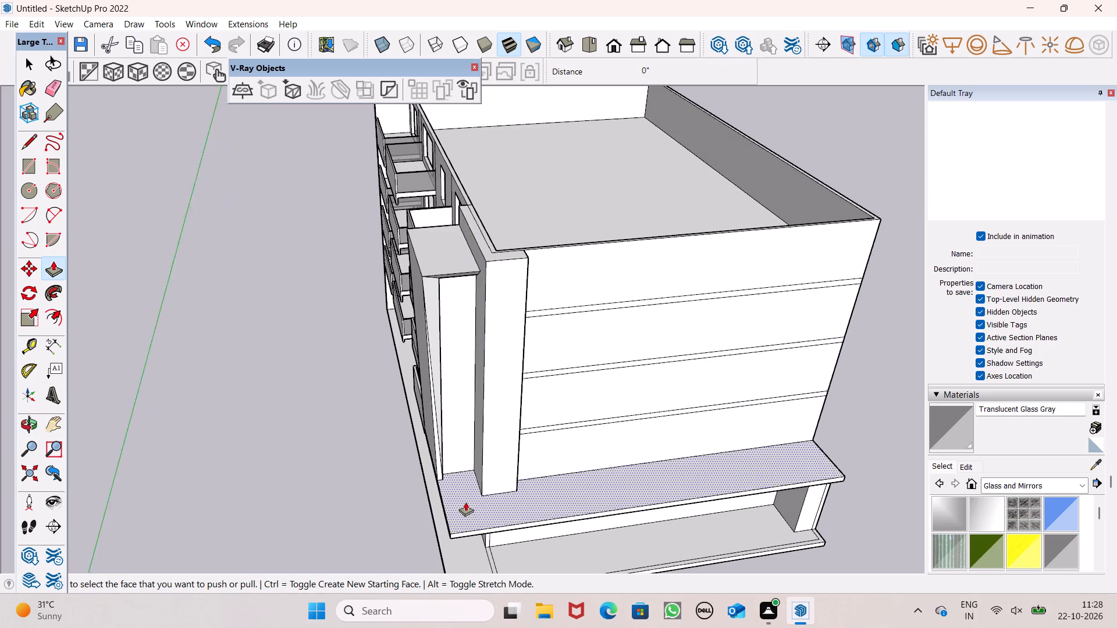
{"action": "scroll", "coordinate": [465, 502], "scroll_direction": "up", "scroll_amount": 1}
{"action": "middle_click_drag", "start_coordinate": [465, 504], "coordinate": [501, 552]}
{"action": "scroll", "coordinate": [548, 518], "scroll_direction": "up", "scroll_amount": 3}
{"action": "left_click_drag", "start_coordinate": [511, 488], "coordinate": [517, 500]}
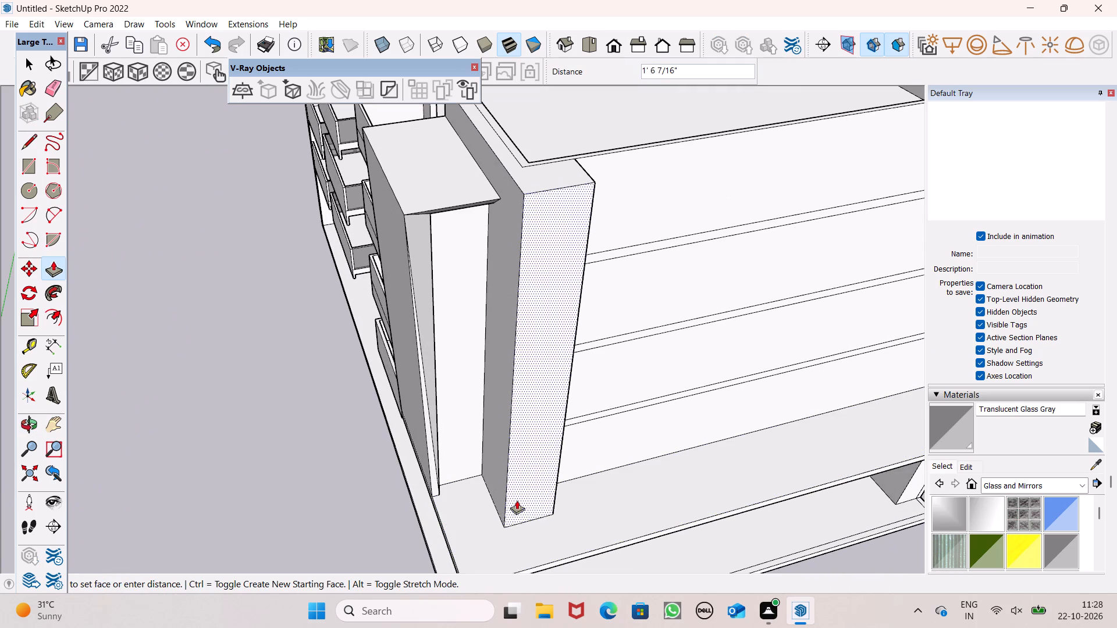
{"action": "left_click_drag", "start_coordinate": [517, 500], "coordinate": [517, 505]}
Push/Pull the corner pier's narrow side face about 8' 8" along the banded wall to widen the pier.
{"action": "scroll", "coordinate": [497, 427], "scroll_direction": "down", "scroll_amount": 3}
{"action": "middle_click_drag", "start_coordinate": [561, 461], "coordinate": [266, 366]}
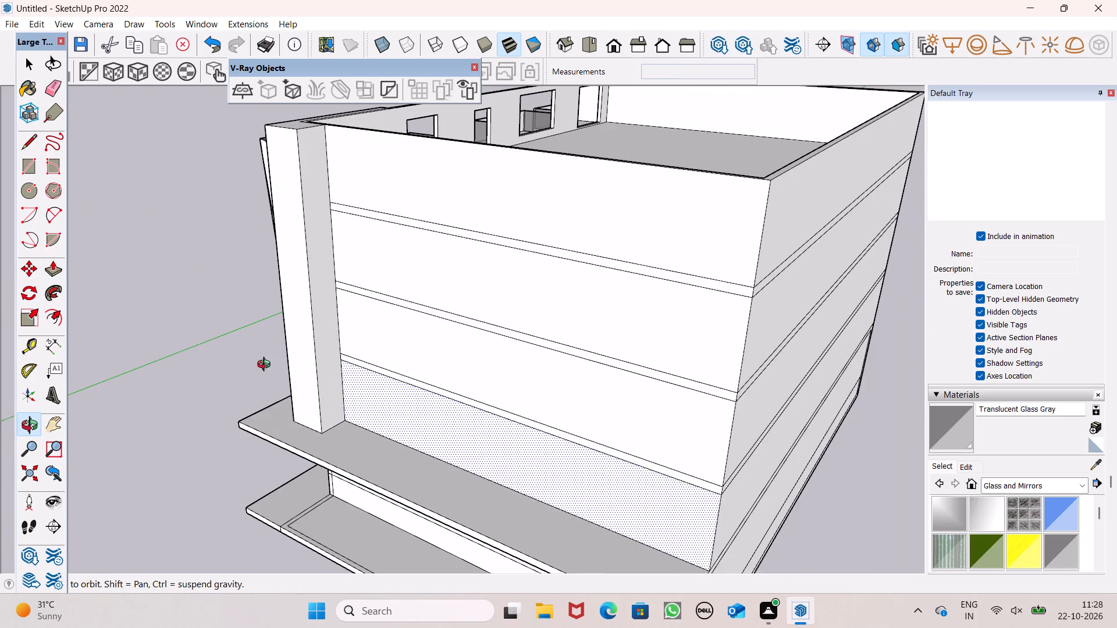
{"action": "middle_click_drag", "start_coordinate": [266, 366], "coordinate": [269, 366]}
{"action": "scroll", "coordinate": [362, 233], "scroll_direction": "down", "scroll_amount": 2}
{"action": "middle_click_drag", "start_coordinate": [370, 227], "coordinate": [327, 269]}
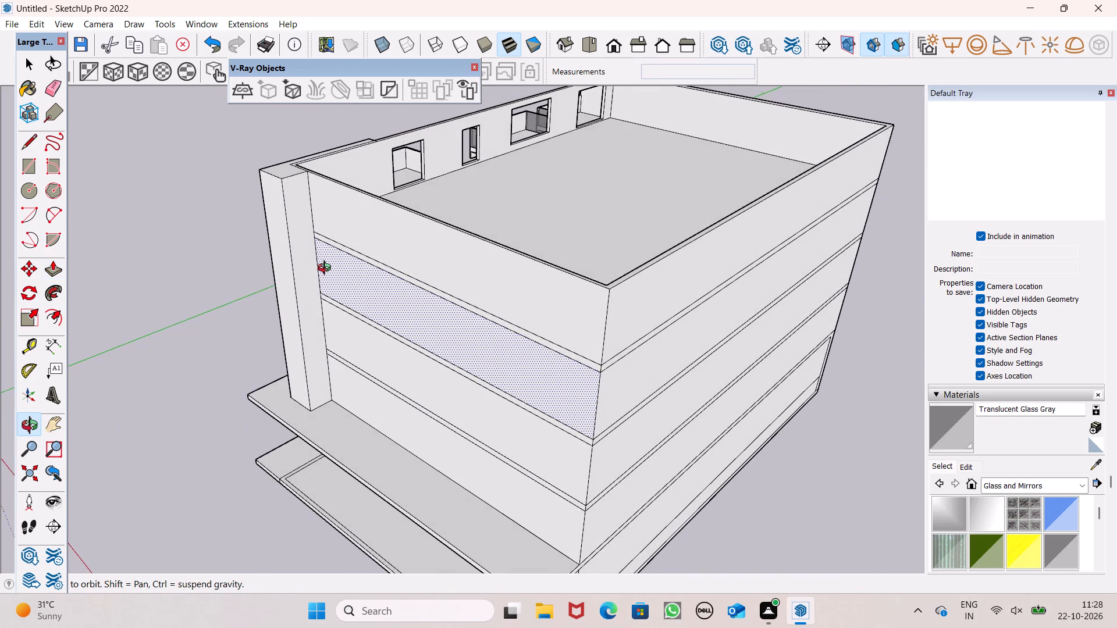
{"action": "middle_click_drag", "start_coordinate": [327, 269], "coordinate": [337, 270]}
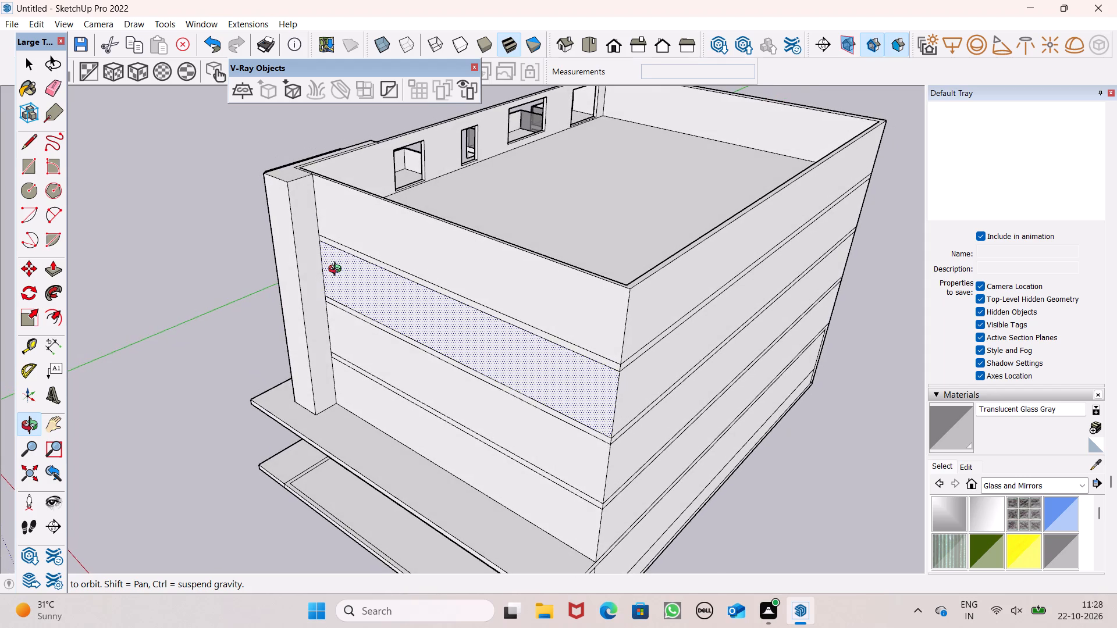
{"action": "middle_click_drag", "start_coordinate": [337, 270], "coordinate": [325, 281]}
{"action": "scroll", "coordinate": [319, 281], "scroll_direction": "up", "scroll_amount": 3}
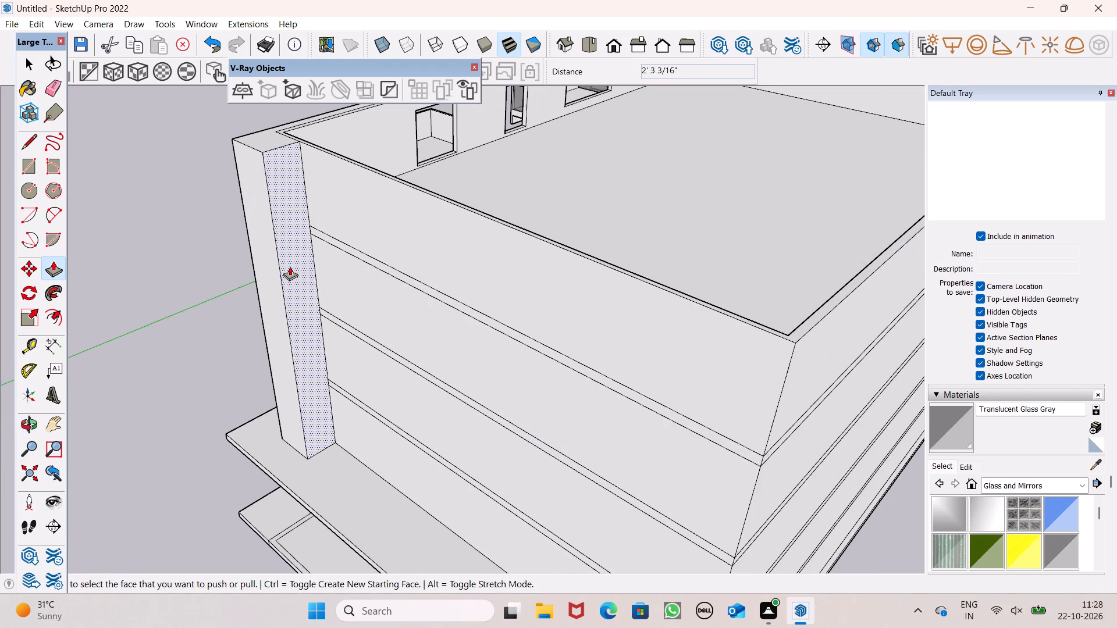
{"action": "middle_click_drag", "start_coordinate": [294, 273], "coordinate": [347, 255]}
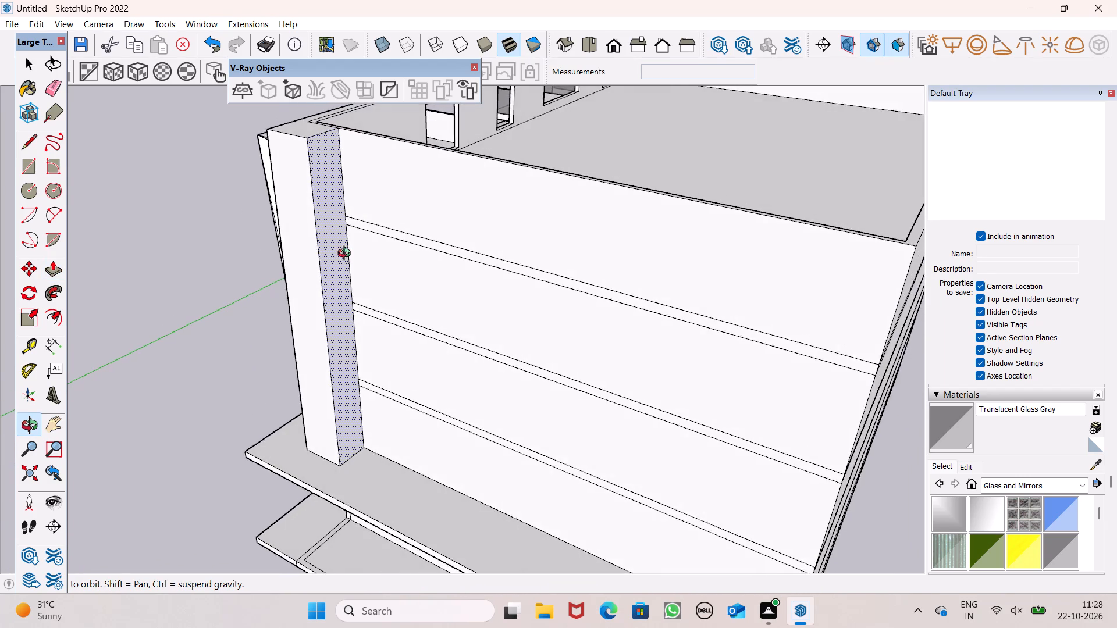
{"action": "middle_click_drag", "start_coordinate": [347, 255], "coordinate": [344, 255]}
{"action": "scroll", "coordinate": [336, 252], "scroll_direction": "up", "scroll_amount": 2}
{"action": "left_click_drag", "start_coordinate": [331, 268], "coordinate": [390, 305]}
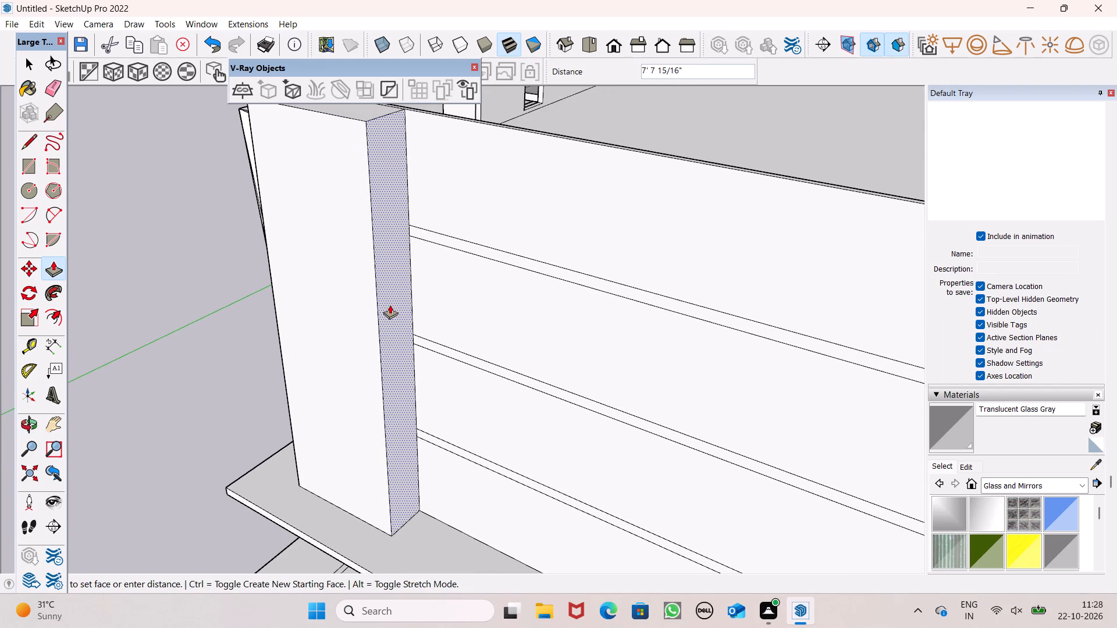
{"action": "left_click_drag", "start_coordinate": [390, 305], "coordinate": [394, 318]}
Examine the widened corner pier together with the flared frame, banded wall, canopy slab and roof from several angles.
{"action": "scroll", "coordinate": [378, 273], "scroll_direction": "down", "scroll_amount": 6}
{"action": "middle_click_drag", "start_coordinate": [387, 299], "coordinate": [558, 233]}
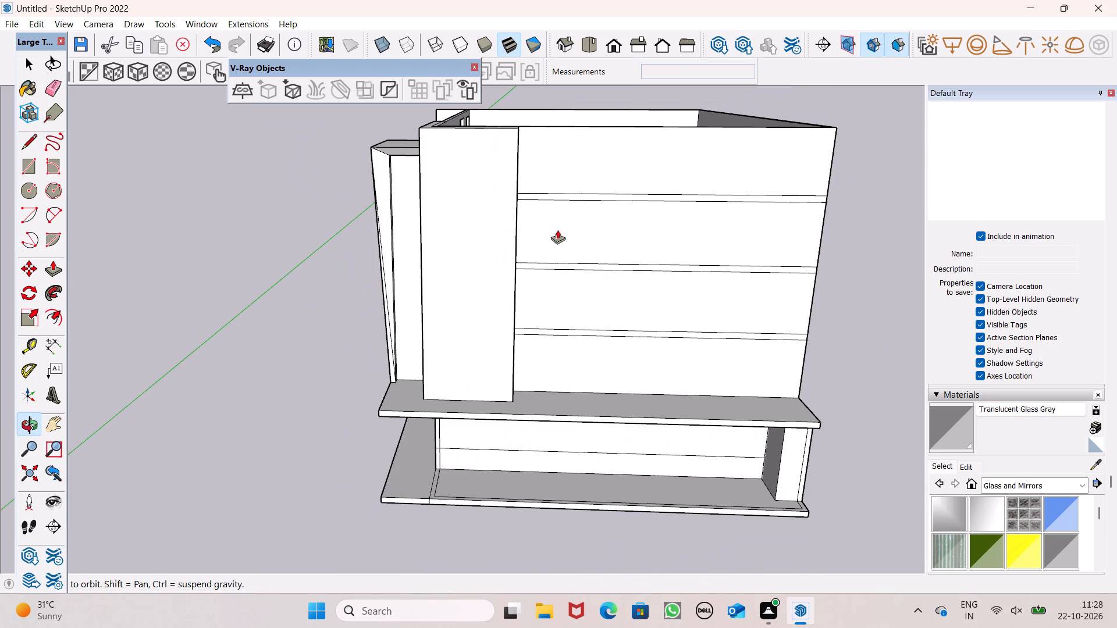
{"action": "scroll", "coordinate": [525, 236], "scroll_direction": "down", "scroll_amount": 2}
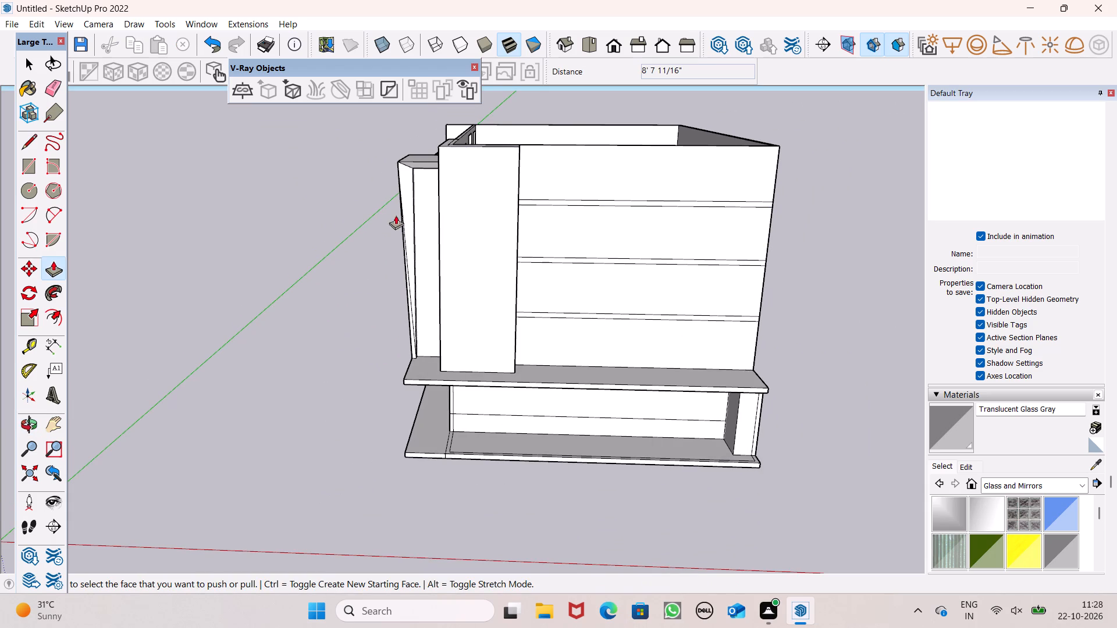
{"action": "scroll", "coordinate": [328, 227], "scroll_direction": "down", "scroll_amount": 1}
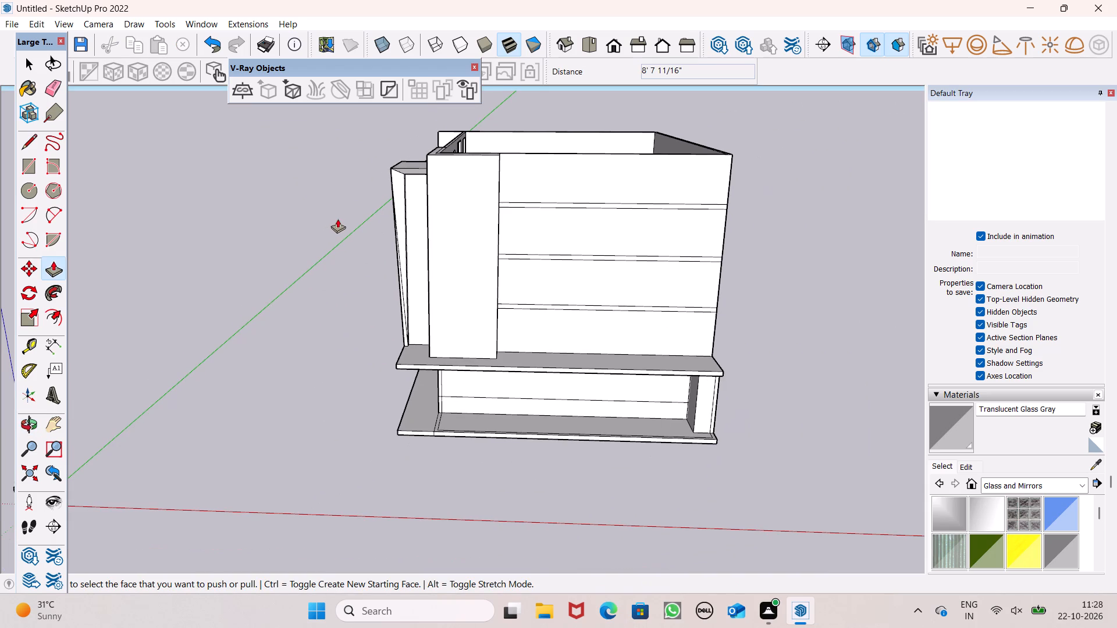
{"action": "middle_click_drag", "start_coordinate": [442, 263], "coordinate": [307, 226]}
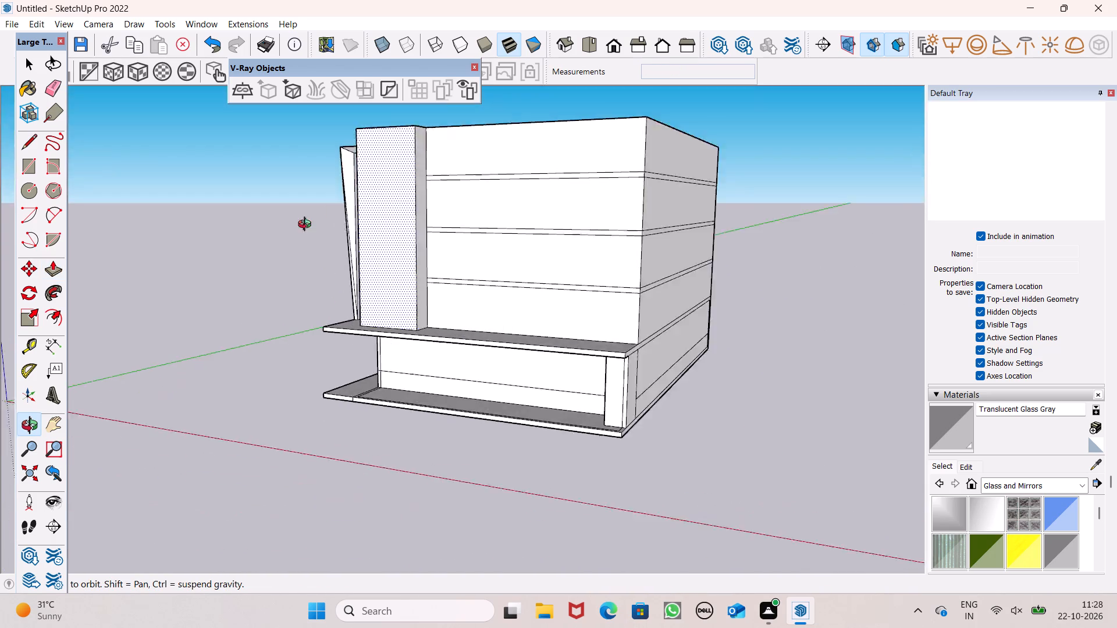
{"action": "middle_click_drag", "start_coordinate": [307, 226], "coordinate": [182, 290]}
{"action": "scroll", "coordinate": [256, 218], "scroll_direction": "up", "scroll_amount": 6}
{"action": "scroll", "coordinate": [279, 228], "scroll_direction": "down", "scroll_amount": 5}
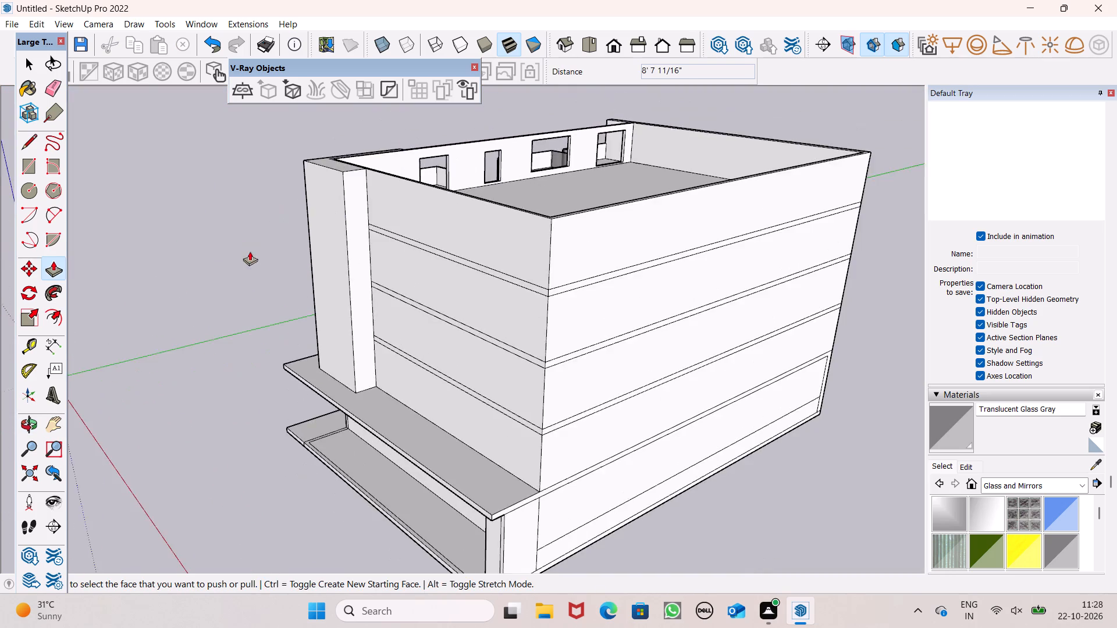
{"action": "middle_click_drag", "start_coordinate": [250, 252], "coordinate": [507, 222]}
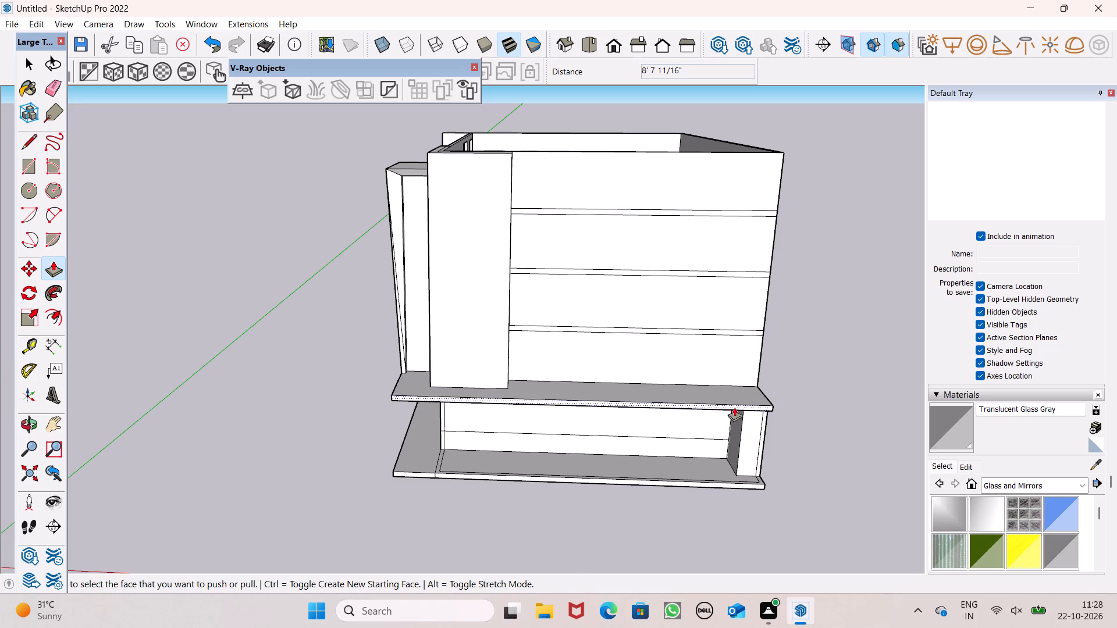
{"action": "scroll", "coordinate": [741, 406], "scroll_direction": "down", "scroll_amount": 1}
{"action": "middle_click_drag", "start_coordinate": [737, 418], "coordinate": [748, 504]}
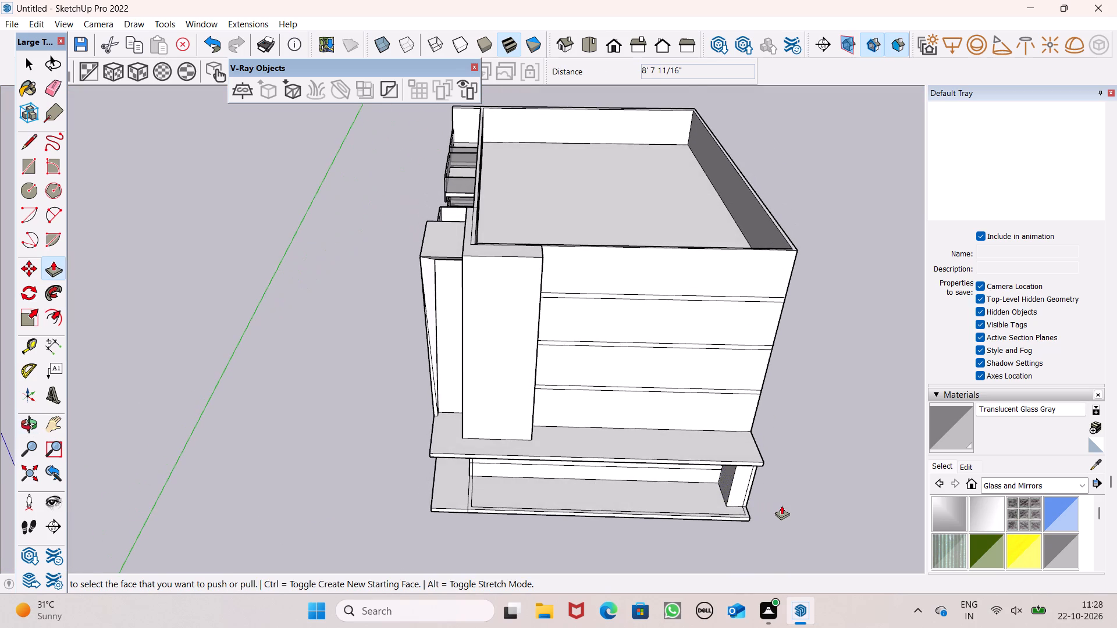
{"action": "scroll", "coordinate": [783, 505], "scroll_direction": "up", "scroll_amount": 2}
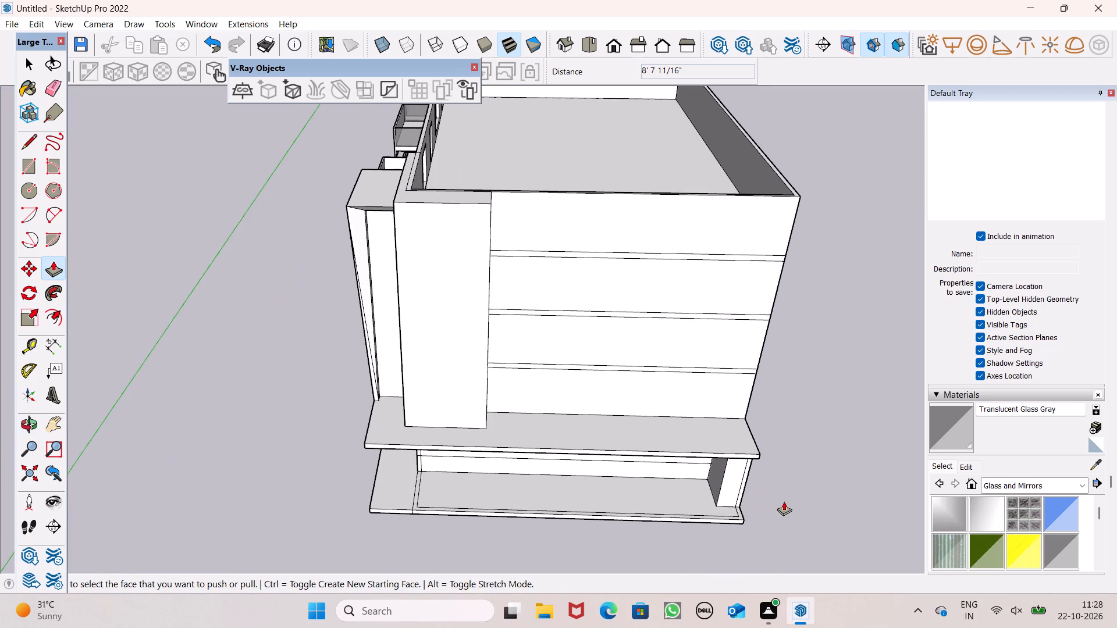
{"action": "scroll", "coordinate": [784, 501], "scroll_direction": "up", "scroll_amount": 1}
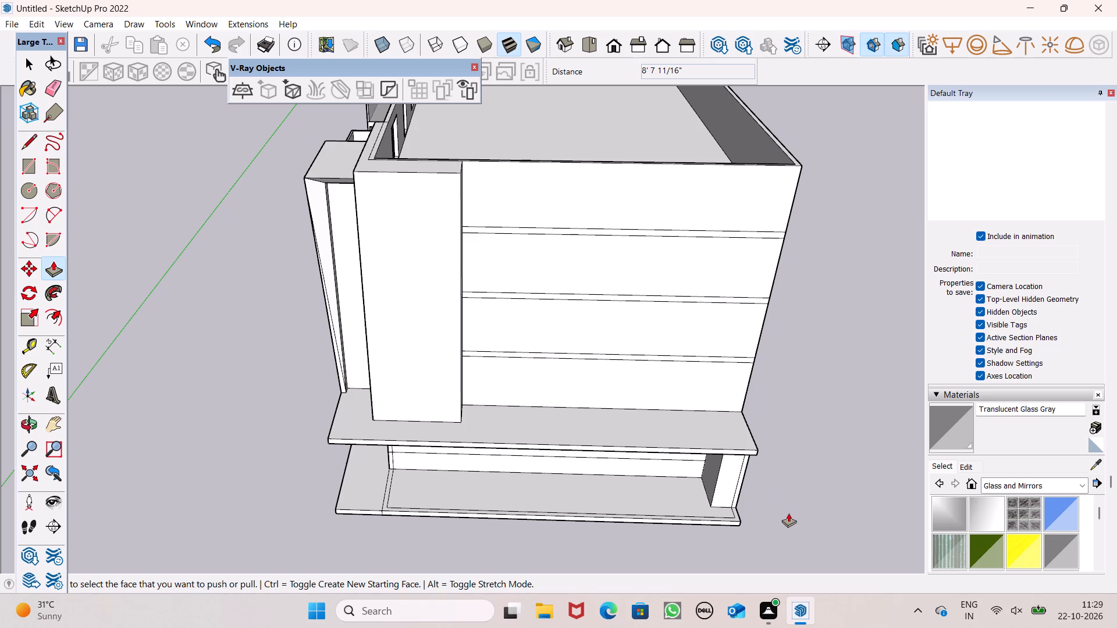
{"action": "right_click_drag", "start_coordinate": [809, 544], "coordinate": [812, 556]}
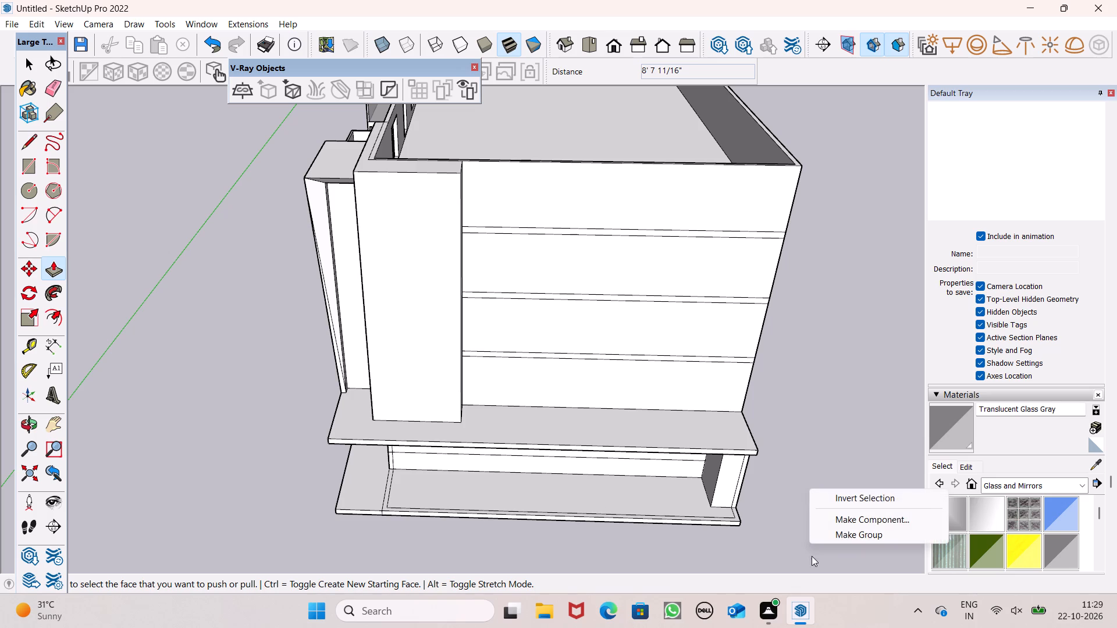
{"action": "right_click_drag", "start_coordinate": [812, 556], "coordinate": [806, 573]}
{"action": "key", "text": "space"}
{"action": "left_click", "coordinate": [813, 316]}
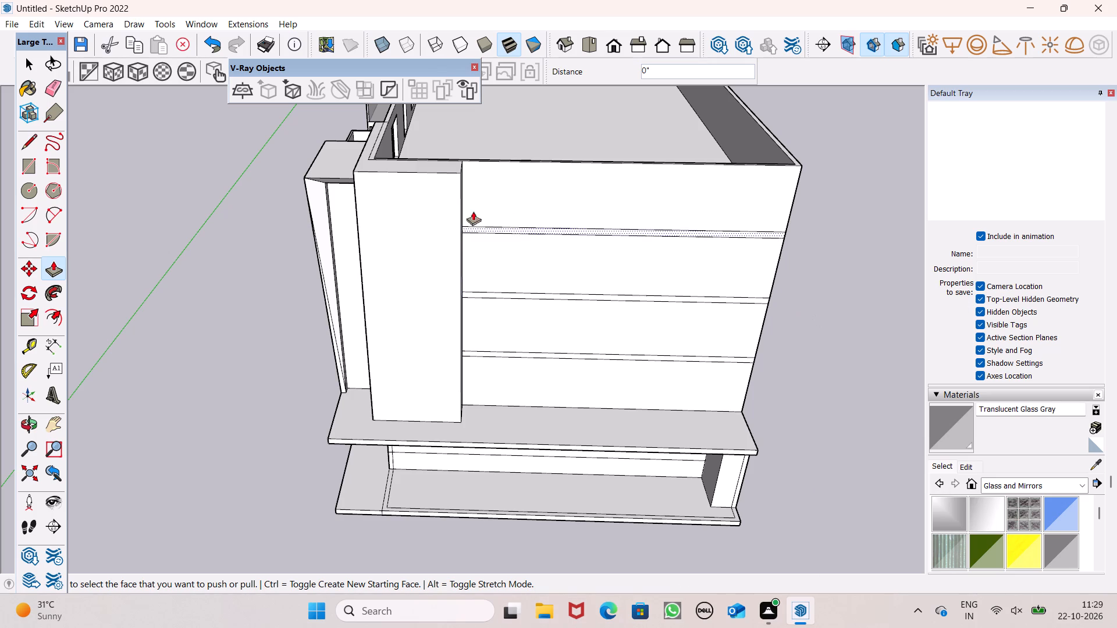
Examine the banded wall, the widened corner pier and the projecting slabs from low and high angles.
{"action": "left_click", "coordinate": [24, 147]}
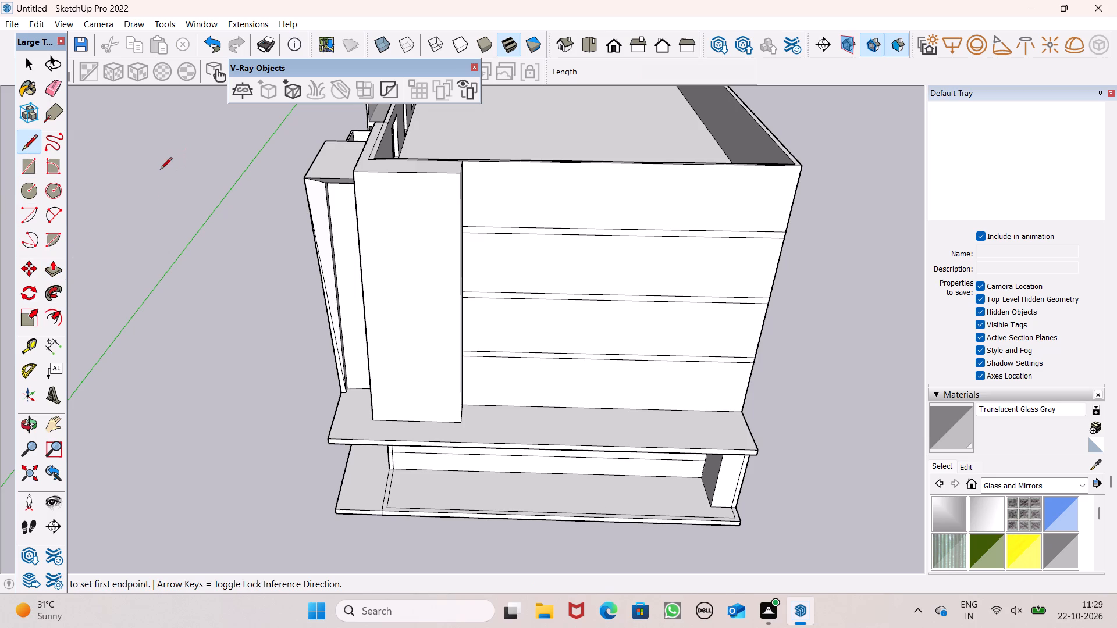
{"action": "scroll", "coordinate": [155, 170], "scroll_direction": "down", "scroll_amount": 1}
{"action": "middle_click_drag", "start_coordinate": [183, 177], "coordinate": [94, 130]}
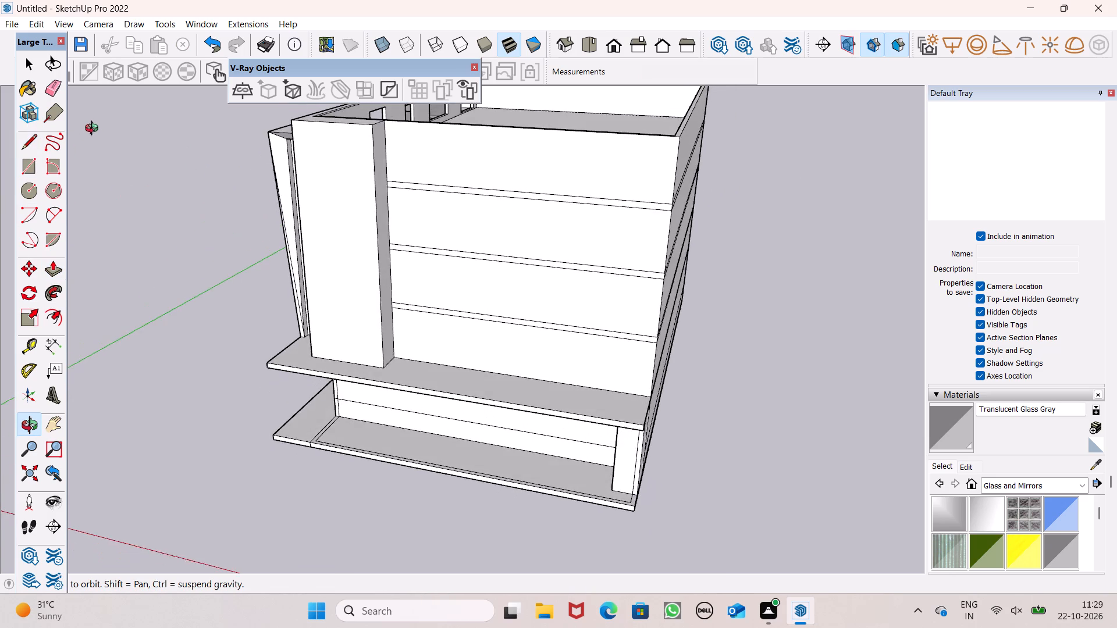
{"action": "middle_click_drag", "start_coordinate": [94, 130], "coordinate": [63, 122]}
{"action": "scroll", "coordinate": [182, 243], "scroll_direction": "down", "scroll_amount": 1}
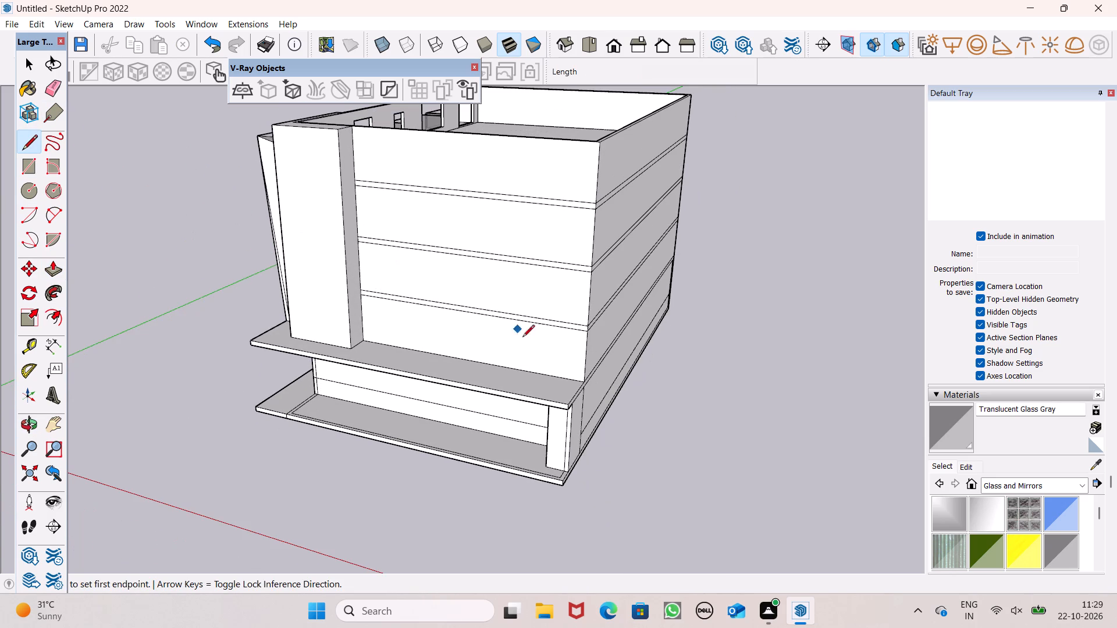
{"action": "middle_click_drag", "start_coordinate": [532, 349], "coordinate": [595, 321]}
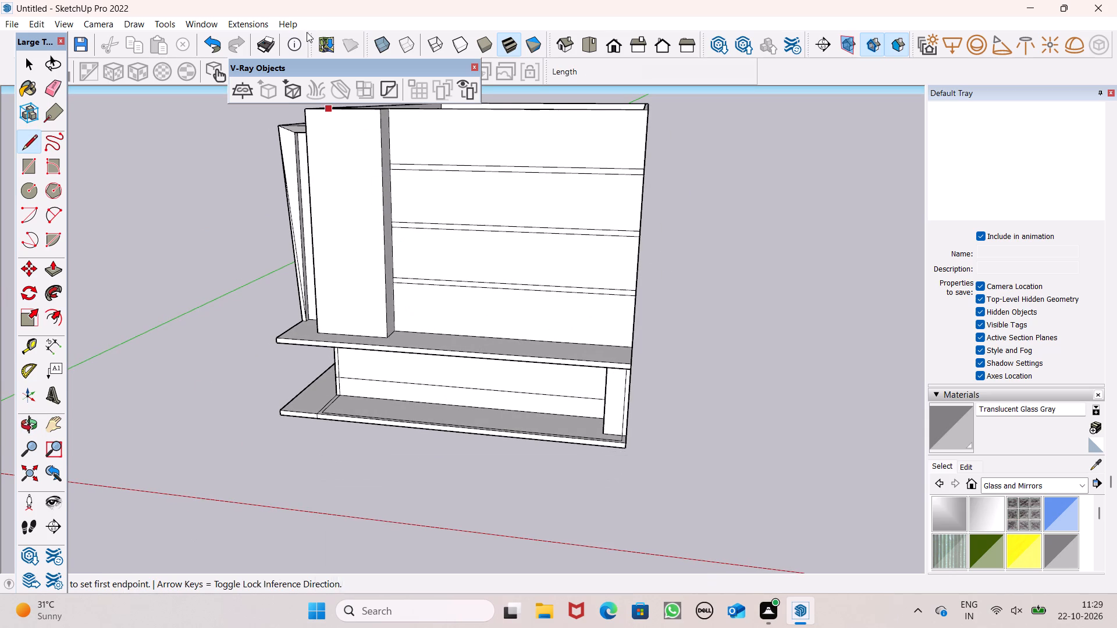
{"action": "scroll", "coordinate": [404, 174], "scroll_direction": "down", "scroll_amount": 3}
{"action": "middle_click_drag", "start_coordinate": [449, 263], "coordinate": [509, 365]}
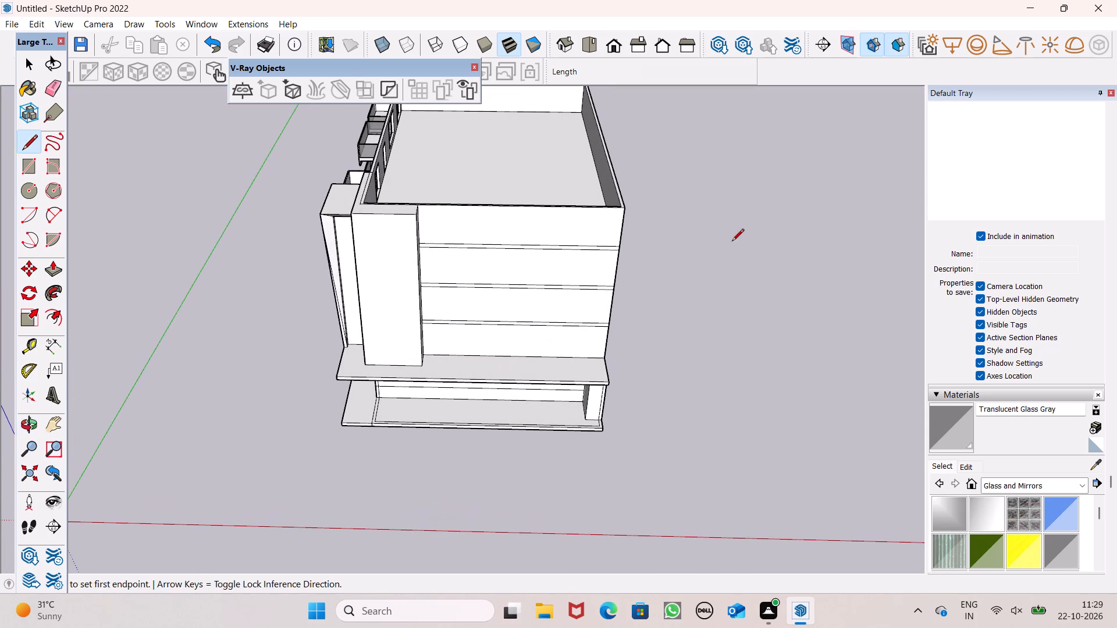
Draw a vertical line about 43' long across the banded wall, from the canopy slab up to the wall's top edge.
{"action": "scroll", "coordinate": [737, 239], "scroll_direction": "up", "scroll_amount": 5}
{"action": "scroll", "coordinate": [758, 282], "scroll_direction": "up", "scroll_amount": 1}
{"action": "middle_click_drag", "start_coordinate": [758, 282], "coordinate": [752, 275]}
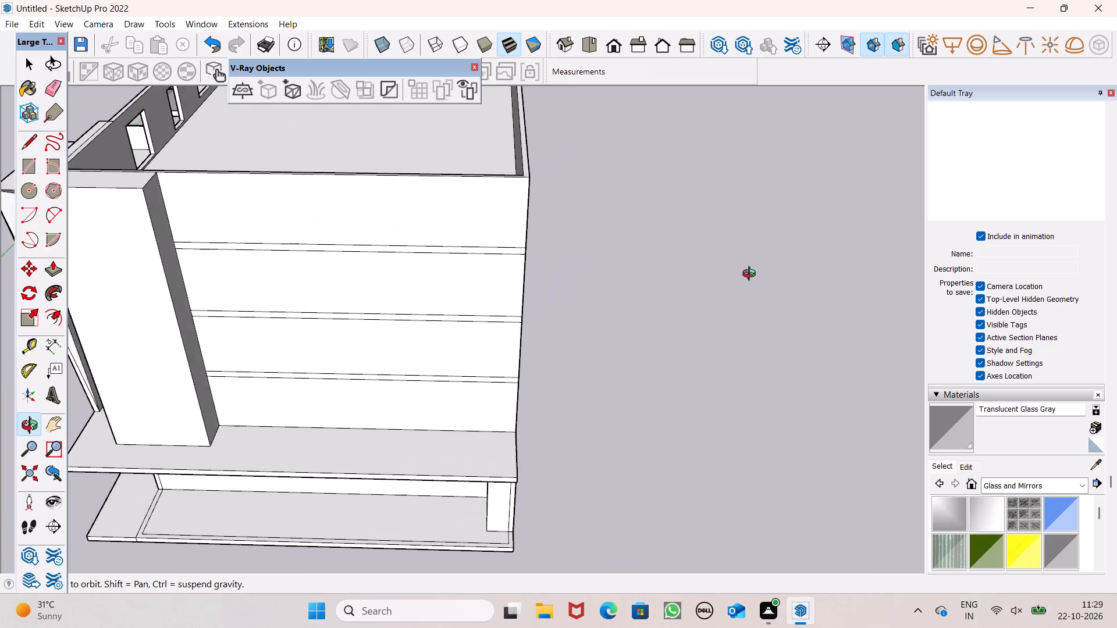
{"action": "middle_click_drag", "start_coordinate": [752, 275], "coordinate": [731, 209]}
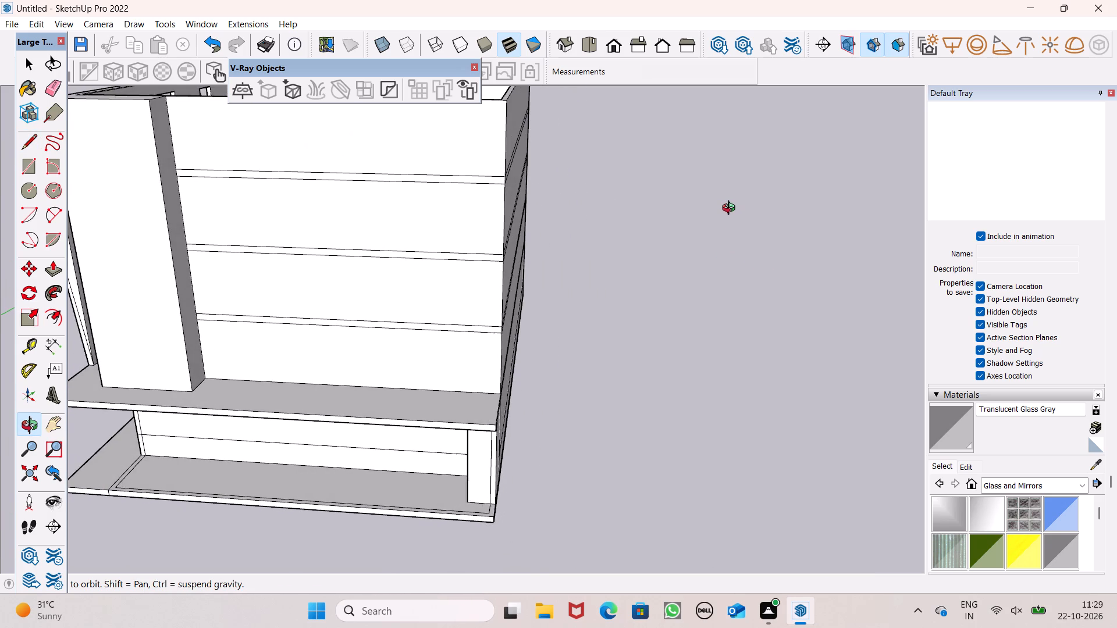
{"action": "middle_click_drag", "start_coordinate": [731, 209], "coordinate": [760, 222]}
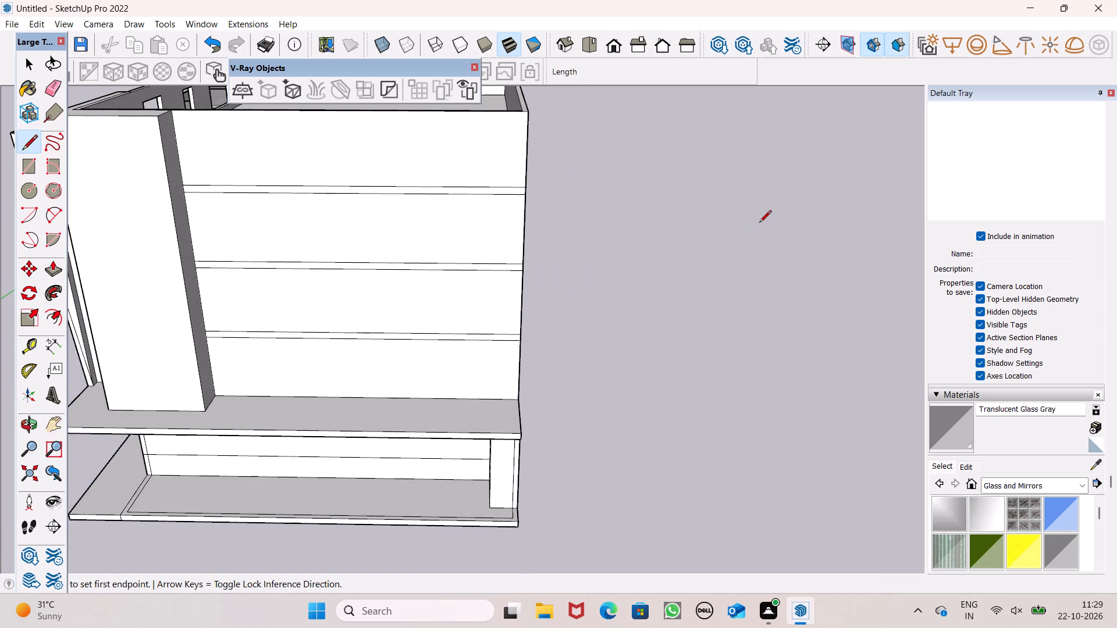
{"action": "scroll", "coordinate": [743, 243], "scroll_direction": "down", "scroll_amount": 5}
{"action": "scroll", "coordinate": [567, 169], "scroll_direction": "up", "scroll_amount": 4}
{"action": "left_click", "coordinate": [27, 171]}
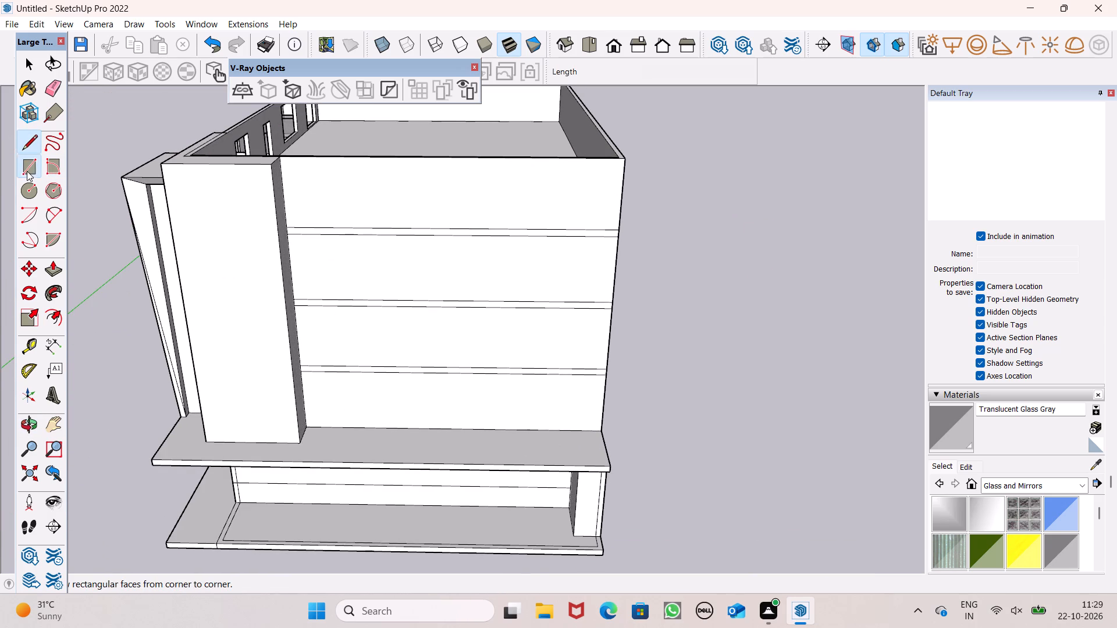
{"action": "middle_click_drag", "start_coordinate": [527, 267], "coordinate": [499, 261]}
{"action": "left_click", "coordinate": [24, 152]}
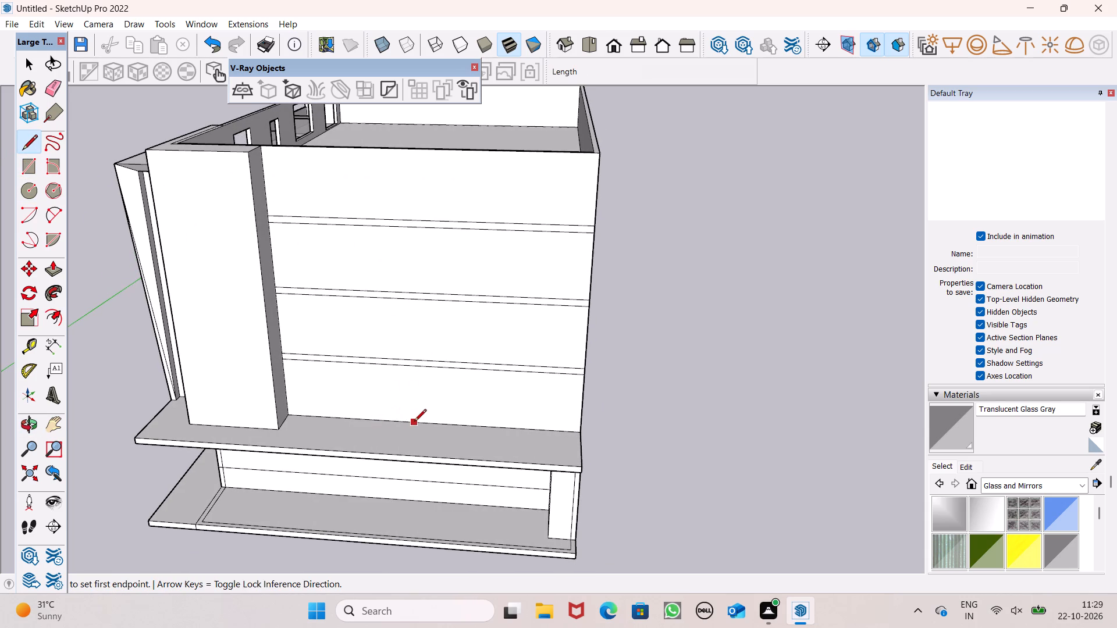
{"action": "left_click", "coordinate": [399, 420]}
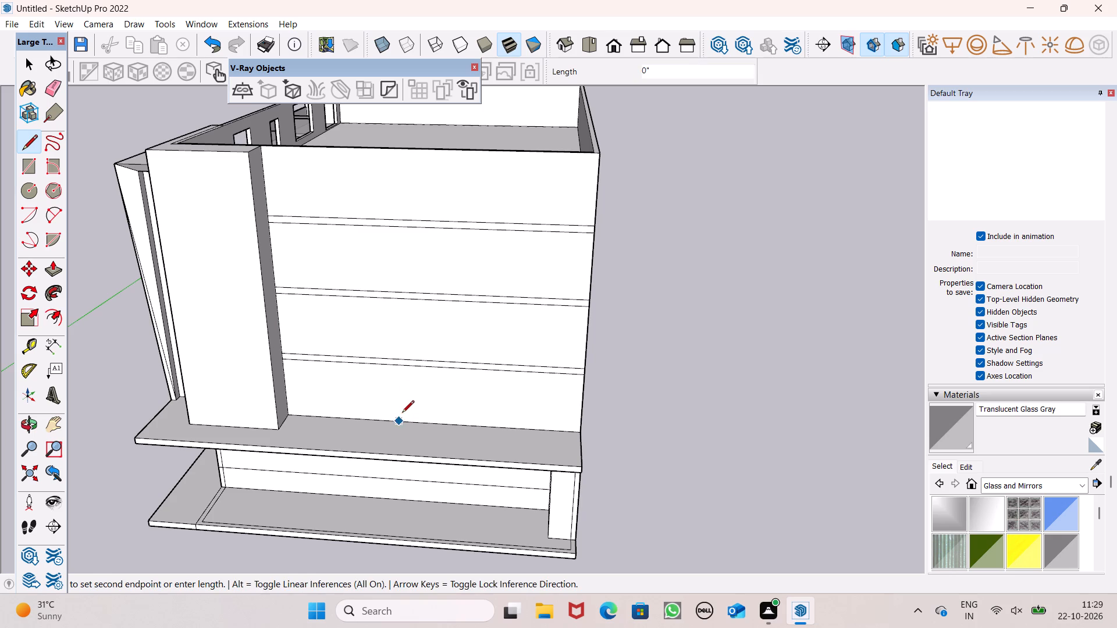
{"action": "left_click", "coordinate": [386, 146]}
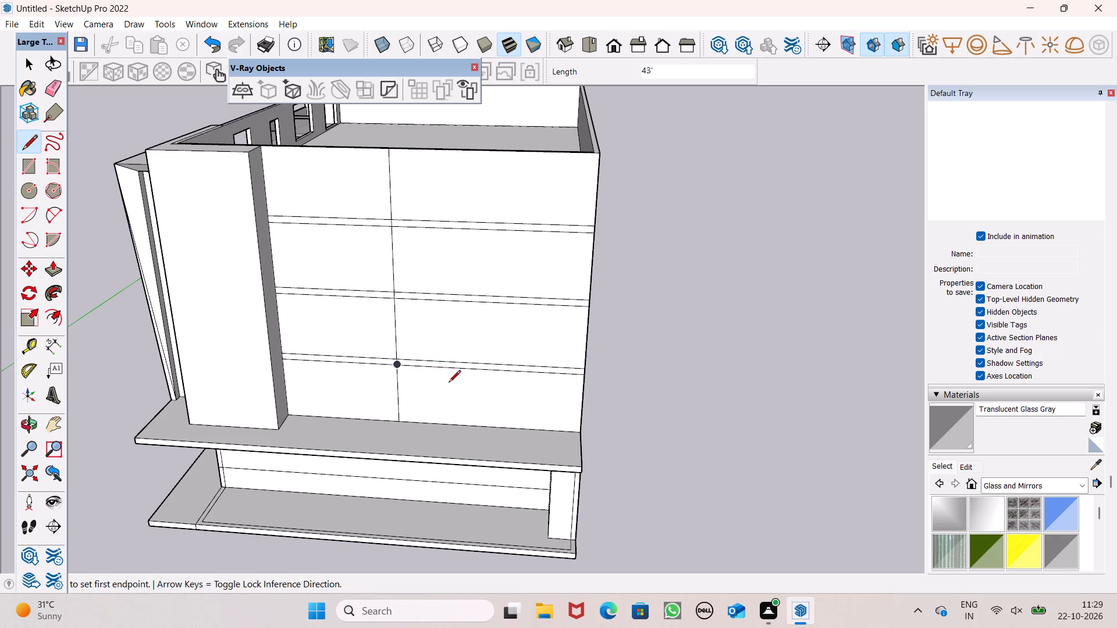
Draw a narrow upright rectangle about 38' 10" by 1' 9" on the banded wall, beside the vertical line and ending at the canopy slab.
{"action": "left_click", "coordinate": [30, 171]}
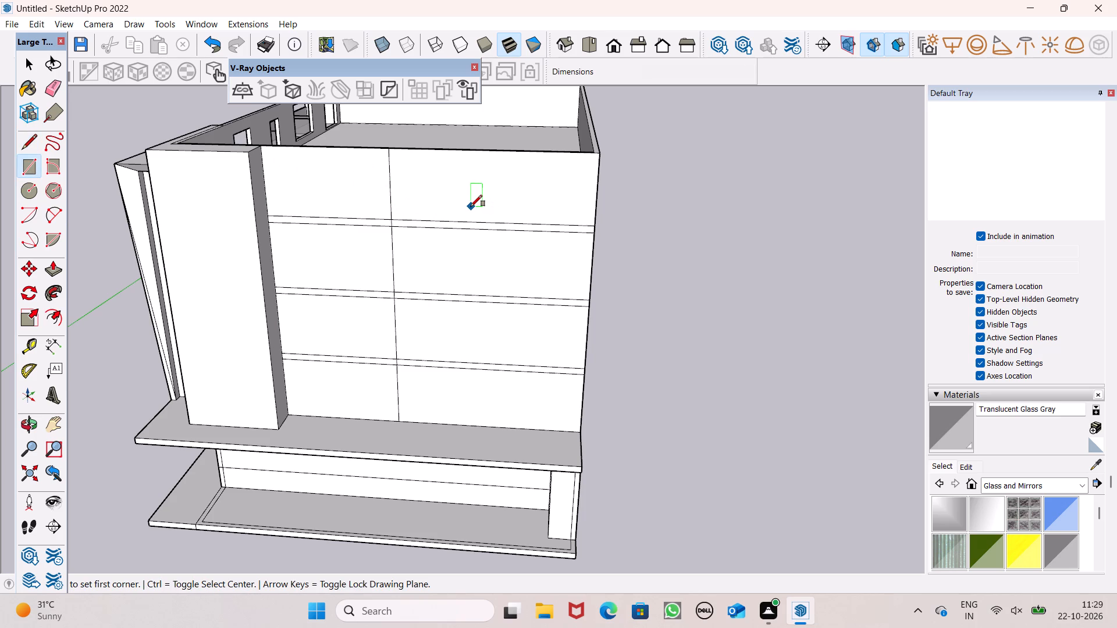
{"action": "middle_click_drag", "start_coordinate": [473, 203], "coordinate": [538, 157]}
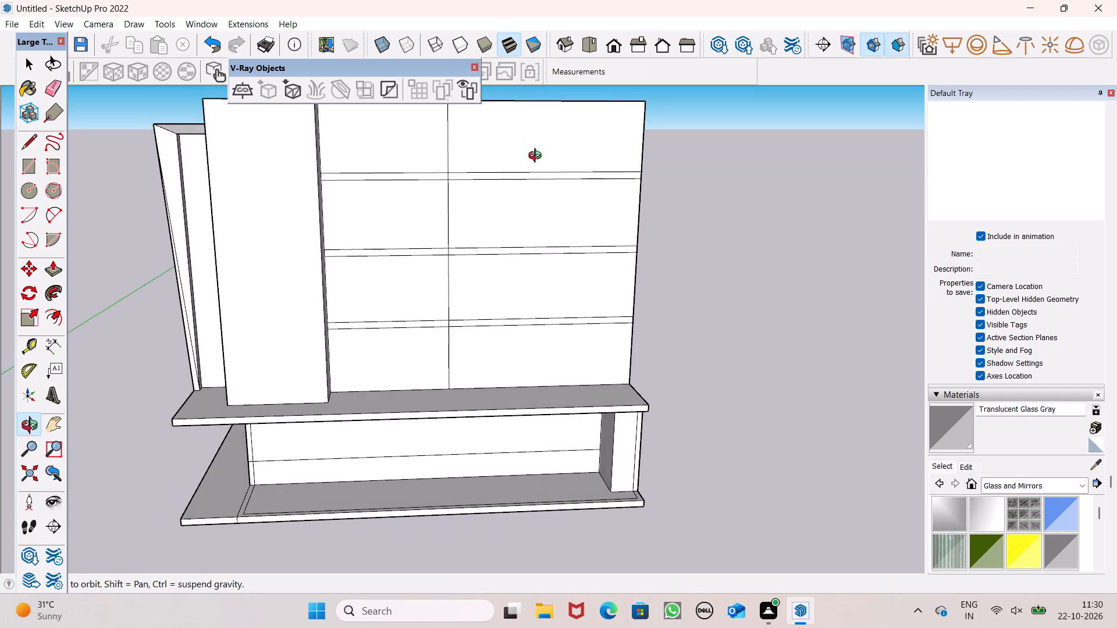
{"action": "middle_click_drag", "start_coordinate": [538, 157], "coordinate": [538, 162]}
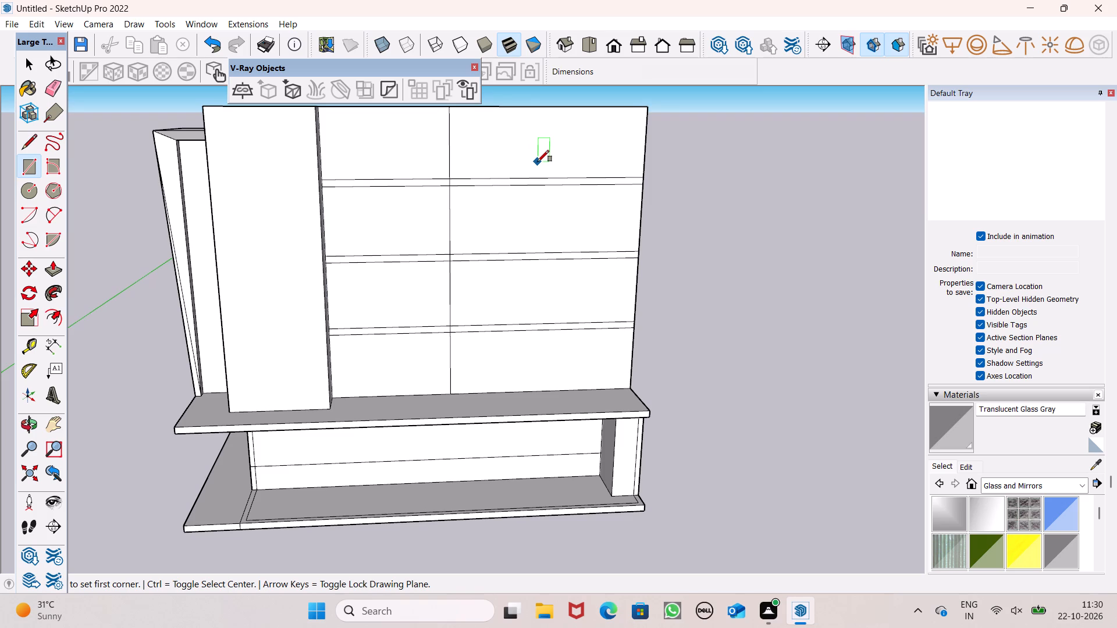
{"action": "scroll", "coordinate": [531, 162], "scroll_direction": "up", "scroll_amount": 2}
{"action": "middle_click_drag", "start_coordinate": [531, 162], "coordinate": [504, 179]}
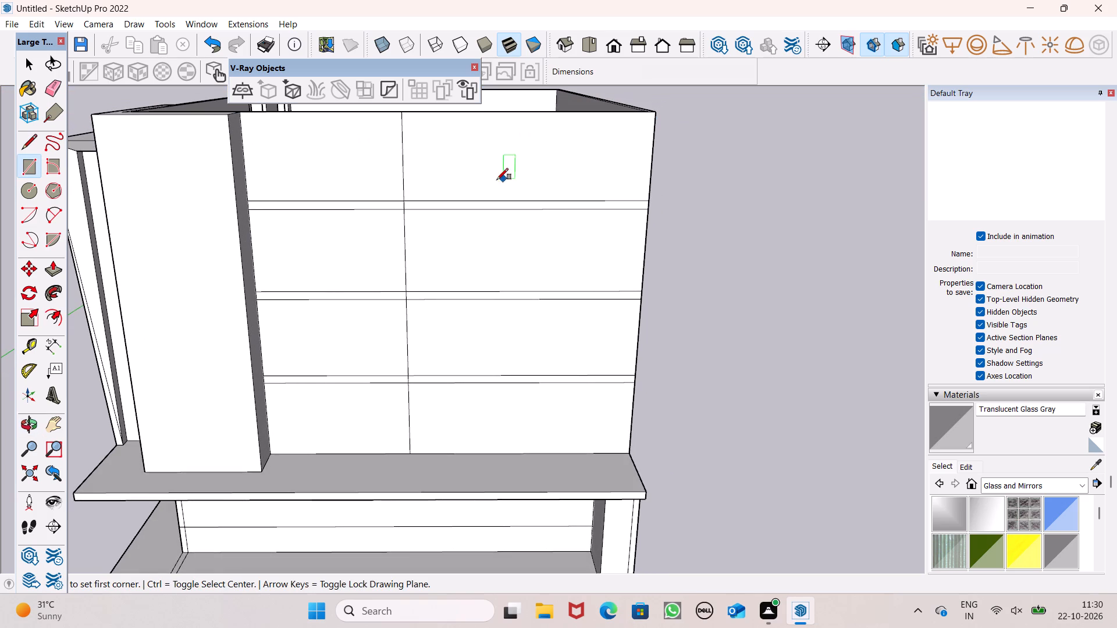
{"action": "scroll", "coordinate": [406, 186], "scroll_direction": "down", "scroll_amount": 1}
{"action": "middle_click_drag", "start_coordinate": [513, 180], "coordinate": [451, 181]}
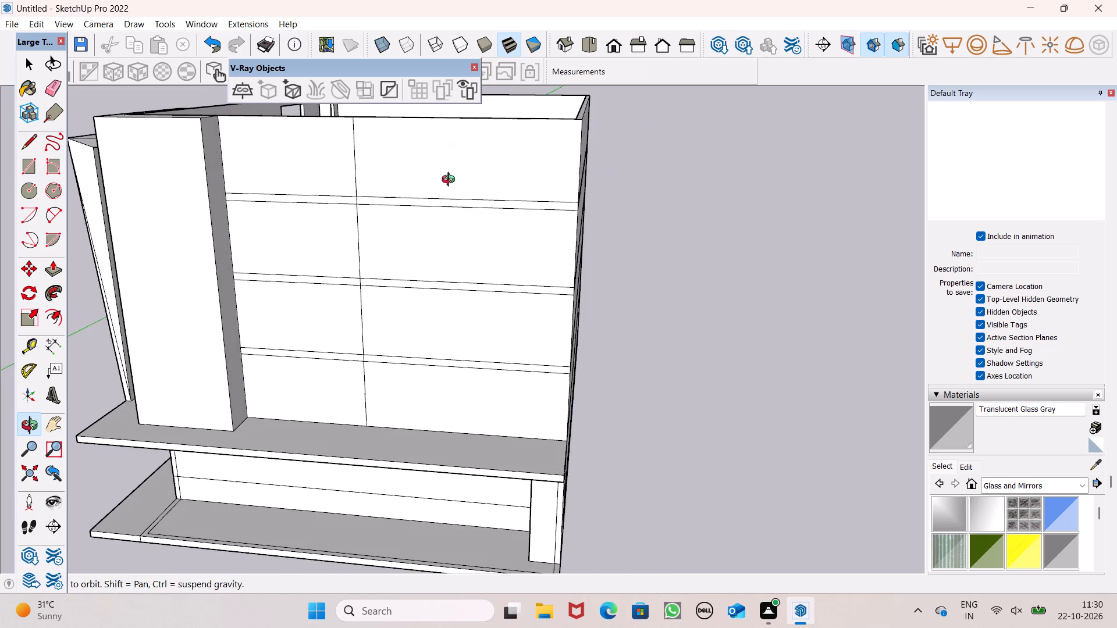
{"action": "middle_click_drag", "start_coordinate": [451, 181], "coordinate": [476, 173]}
{"action": "scroll", "coordinate": [474, 170], "scroll_direction": "up", "scroll_amount": 1}
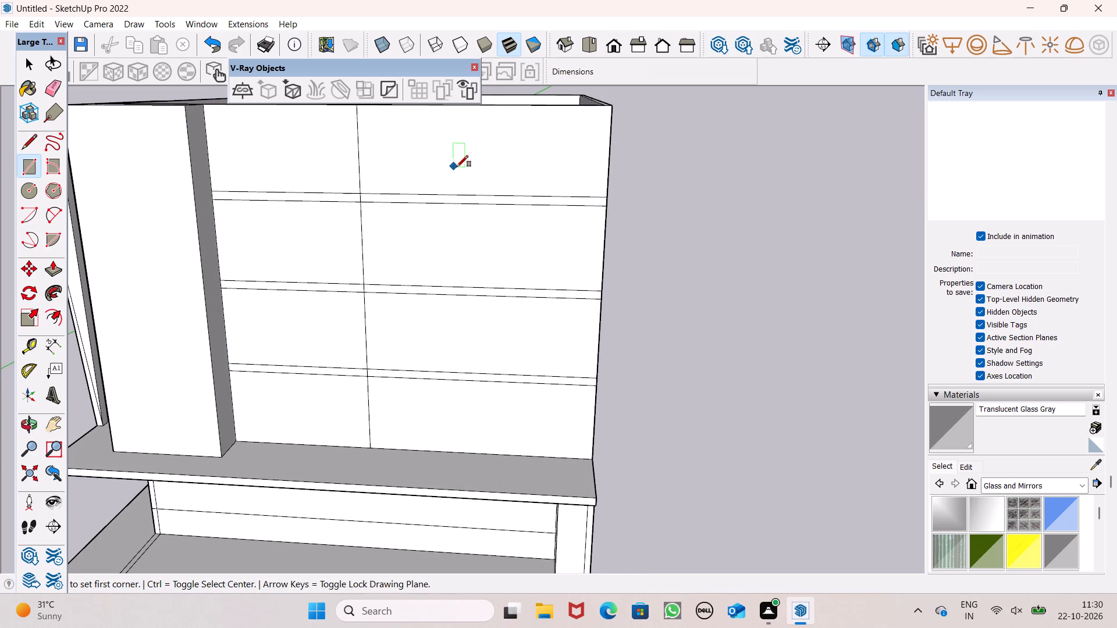
{"action": "middle_click_drag", "start_coordinate": [461, 167], "coordinate": [468, 154]}
{"action": "scroll", "coordinate": [413, 154], "scroll_direction": "up", "scroll_amount": 1}
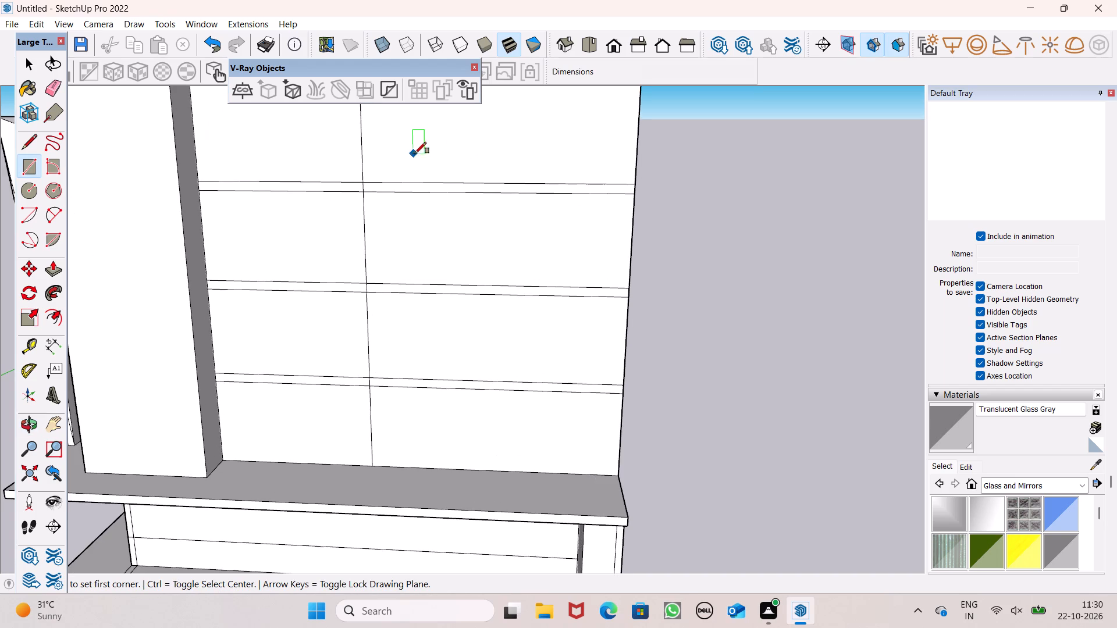
{"action": "middle_click_drag", "start_coordinate": [444, 155], "coordinate": [452, 154]}
{"action": "scroll", "coordinate": [452, 155], "scroll_direction": "up", "scroll_amount": 1}
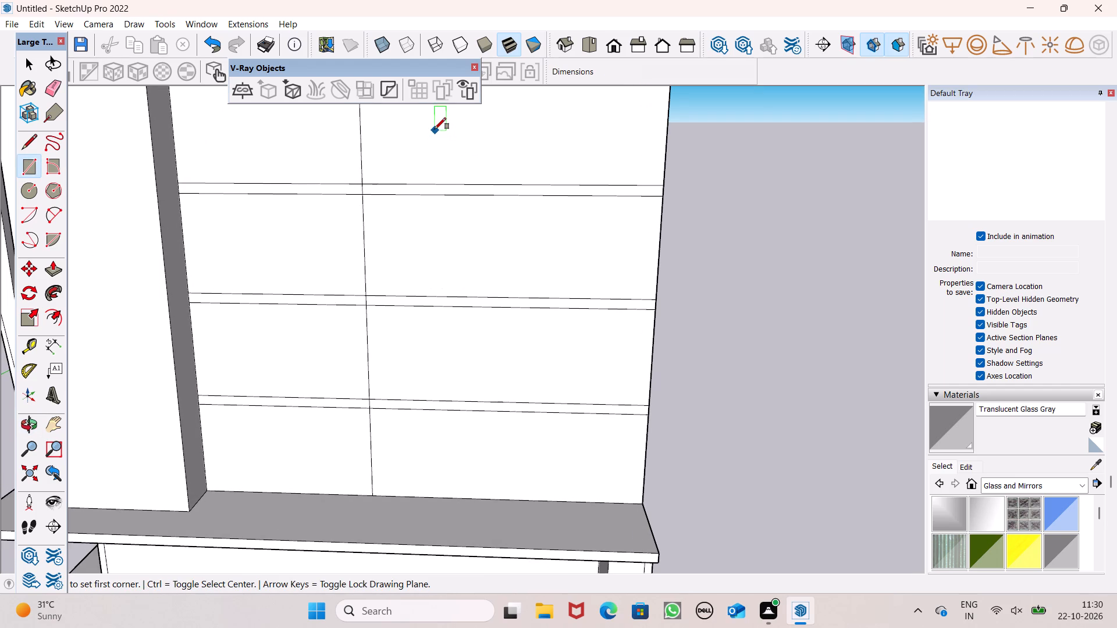
{"action": "left_click", "coordinate": [433, 122]}
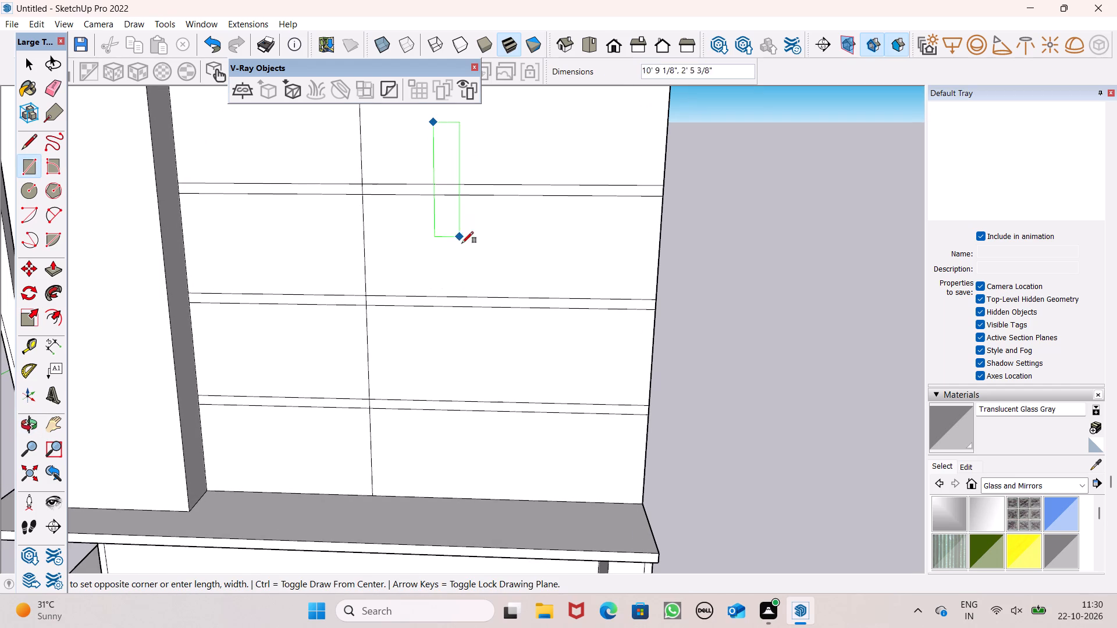
{"action": "left_click", "coordinate": [453, 497]}
Erase the top and middle band lines inside the narrow rectangle and between it and the vertical line.
{"action": "scroll", "coordinate": [442, 448], "scroll_direction": "down", "scroll_amount": 5}
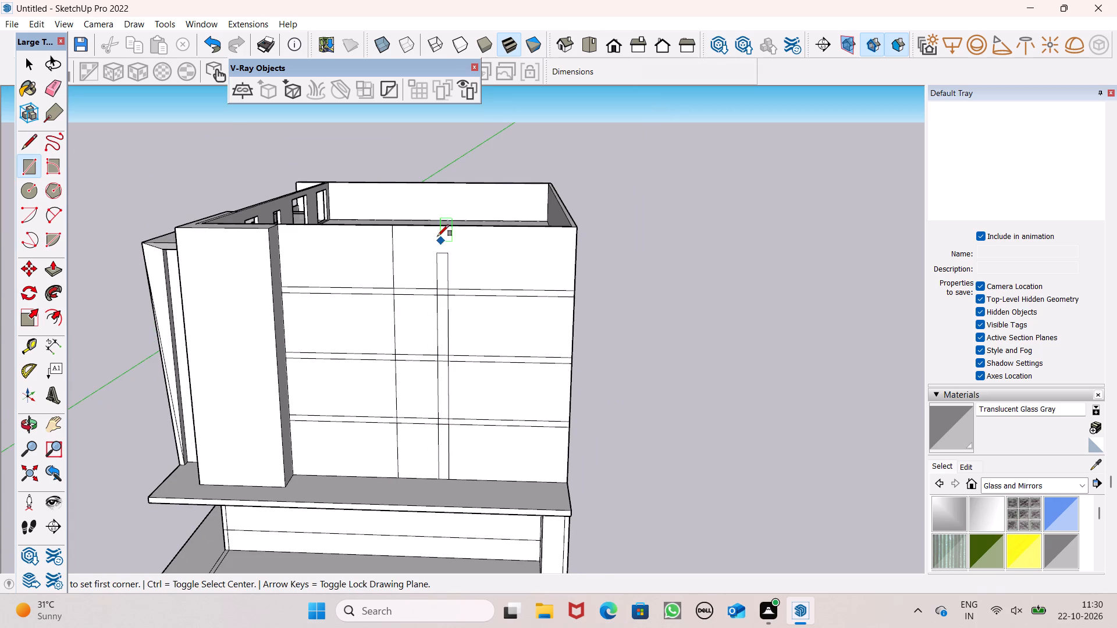
{"action": "left_click", "coordinate": [59, 77]}
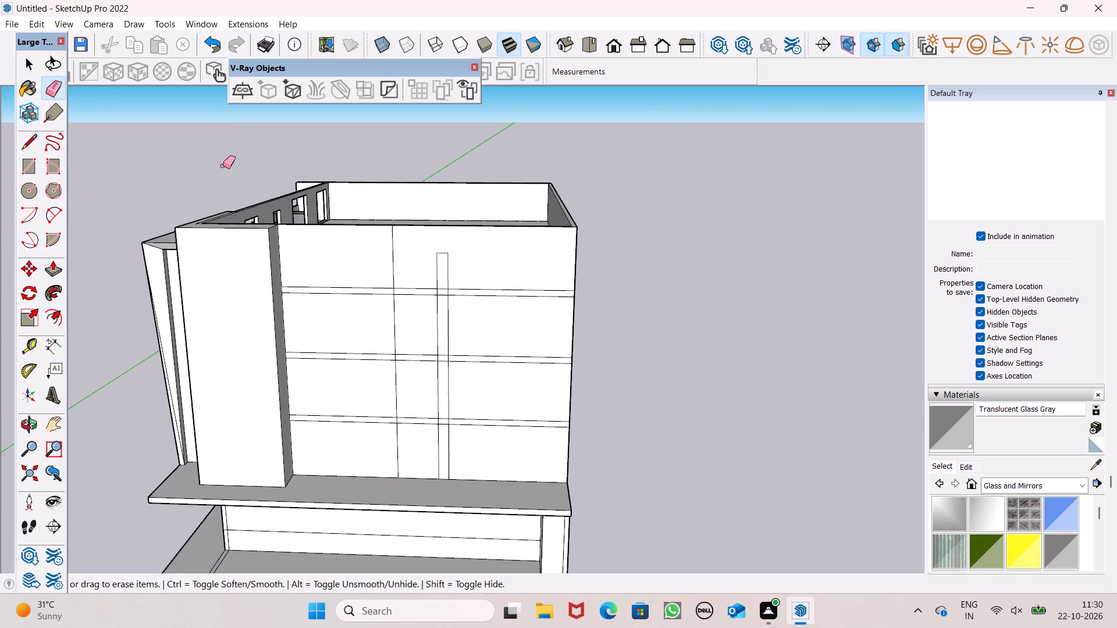
{"action": "scroll", "coordinate": [338, 266], "scroll_direction": "up", "scroll_amount": 5}
{"action": "scroll", "coordinate": [482, 326], "scroll_direction": "up", "scroll_amount": 5}
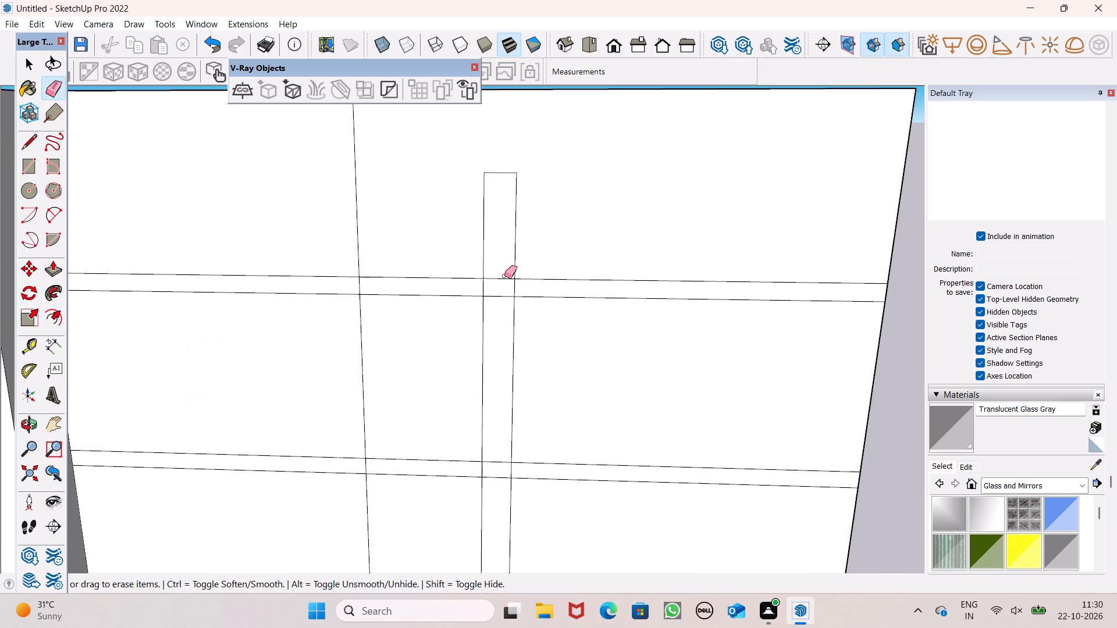
{"action": "left_click_drag", "start_coordinate": [504, 276], "coordinate": [499, 297]}
{"action": "left_click_drag", "start_coordinate": [438, 274], "coordinate": [437, 304]}
{"action": "scroll", "coordinate": [461, 197], "scroll_direction": "down", "scroll_amount": 3}
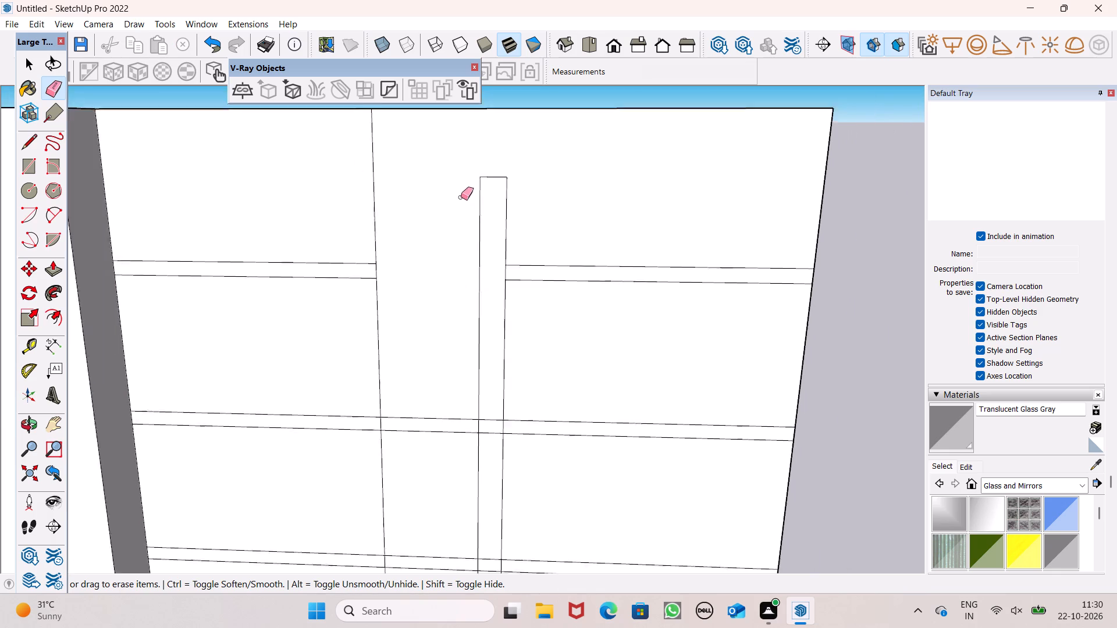
{"action": "scroll", "coordinate": [461, 197], "scroll_direction": "down", "scroll_amount": 3}
{"action": "scroll", "coordinate": [467, 386], "scroll_direction": "up", "scroll_amount": 4}
{"action": "left_click_drag", "start_coordinate": [455, 335], "coordinate": [451, 361]}
{"action": "scroll", "coordinate": [472, 348], "scroll_direction": "up", "scroll_amount": 5}
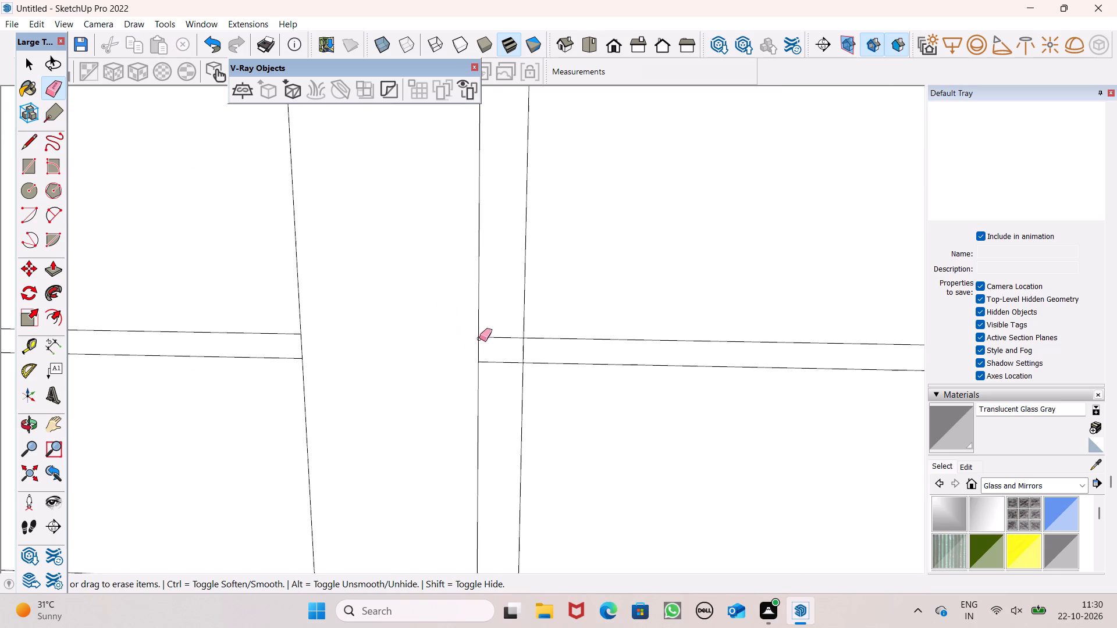
{"action": "left_click_drag", "start_coordinate": [492, 328], "coordinate": [489, 370]}
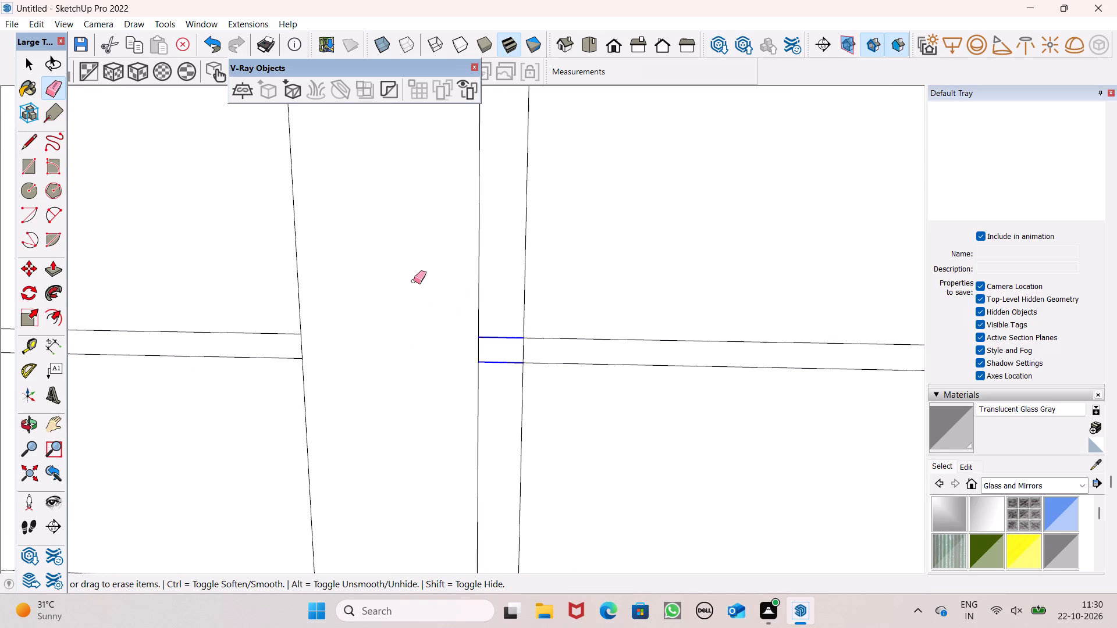
Erase the lowest band's lines inside the narrow rectangle and between it and the vertical line.
{"action": "scroll", "coordinate": [414, 281], "scroll_direction": "down", "scroll_amount": 4}
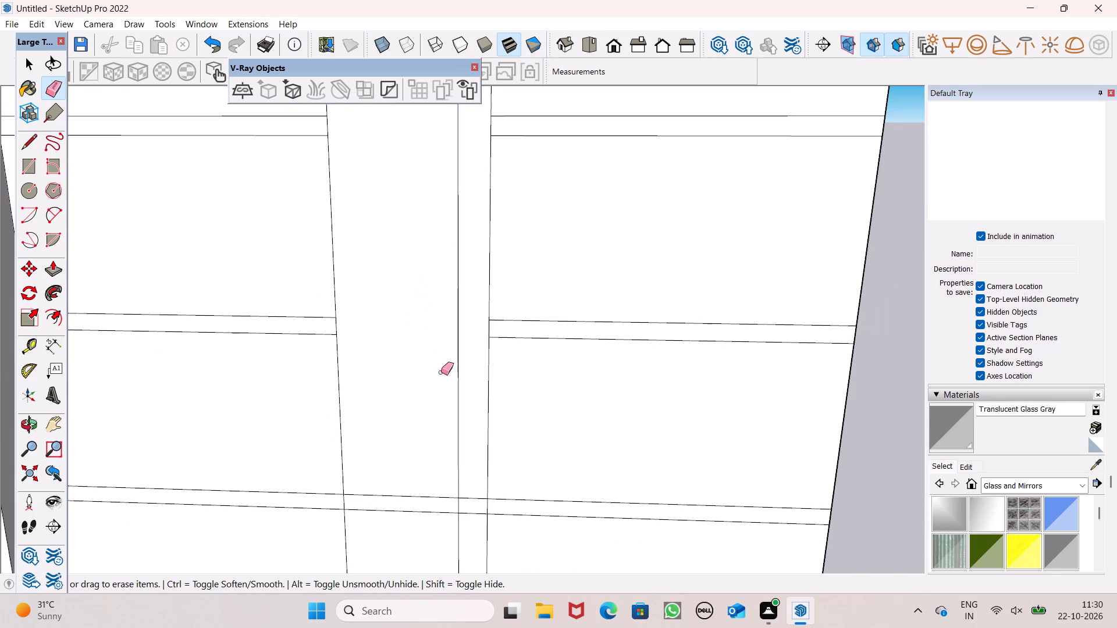
{"action": "scroll", "coordinate": [486, 399], "scroll_direction": "down", "scroll_amount": 4}
{"action": "scroll", "coordinate": [478, 497], "scroll_direction": "up", "scroll_amount": 5}
{"action": "left_click_drag", "start_coordinate": [477, 455], "coordinate": [477, 487]}
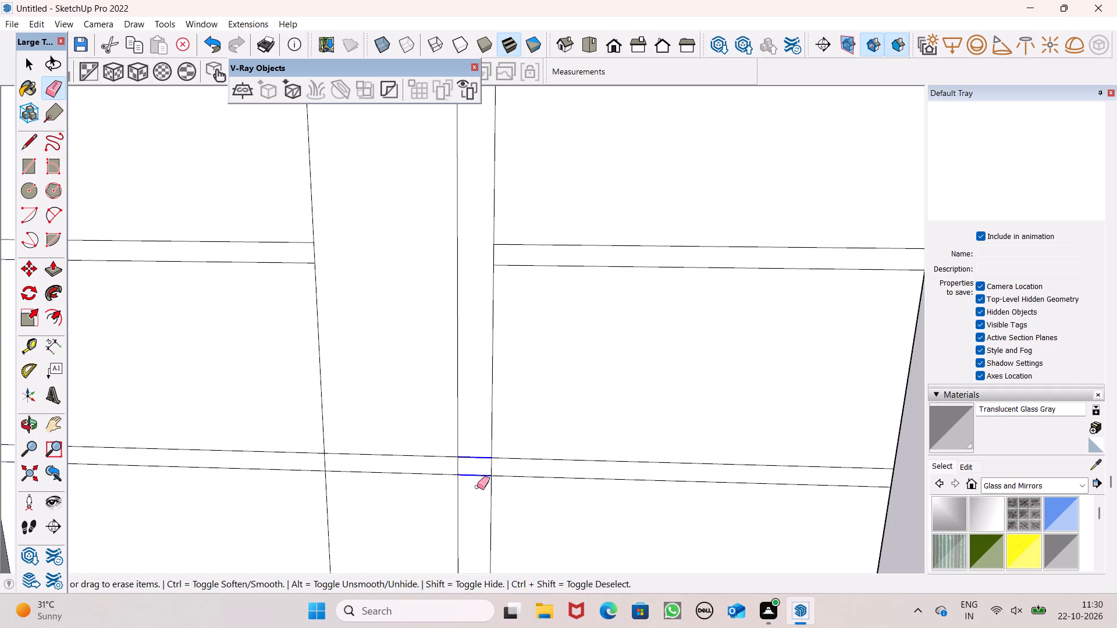
{"action": "left_click_drag", "start_coordinate": [477, 487], "coordinate": [477, 483]}
{"action": "left_click_drag", "start_coordinate": [433, 459], "coordinate": [428, 477]}
{"action": "scroll", "coordinate": [469, 351], "scroll_direction": "down", "scroll_amount": 7}
{"action": "left_click_drag", "start_coordinate": [444, 406], "coordinate": [448, 424]}
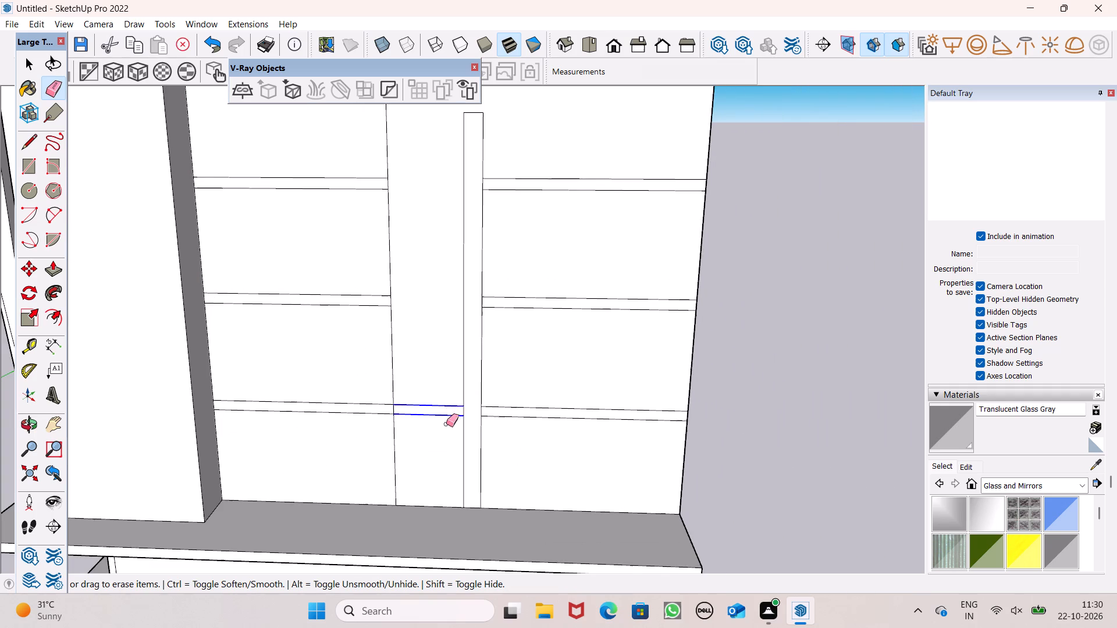
{"action": "scroll", "coordinate": [504, 423], "scroll_direction": "down", "scroll_amount": 7}
{"action": "key", "text": "space"}
Push/Pull the narrow upright rectangle outward 9' 7 7/8" over the canopy slab to form a projecting vertical fin.
{"action": "scroll", "coordinate": [513, 412], "scroll_direction": "down", "scroll_amount": 3}
{"action": "middle_click_drag", "start_coordinate": [536, 444], "coordinate": [563, 513]}
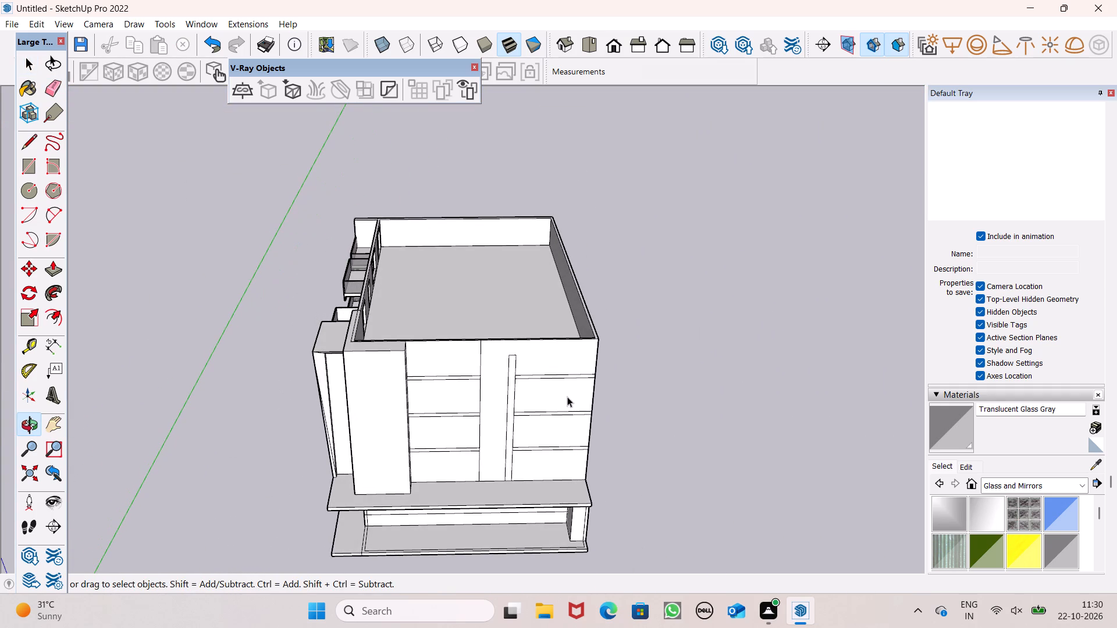
{"action": "left_click", "coordinate": [57, 269]}
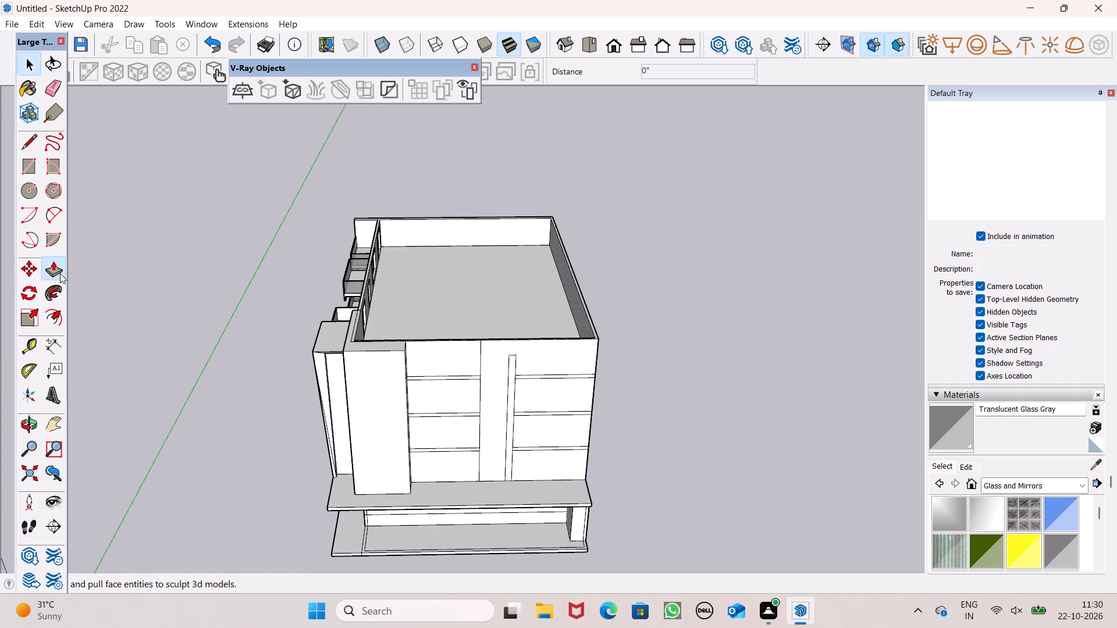
{"action": "scroll", "coordinate": [513, 470], "scroll_direction": "up", "scroll_amount": 6}
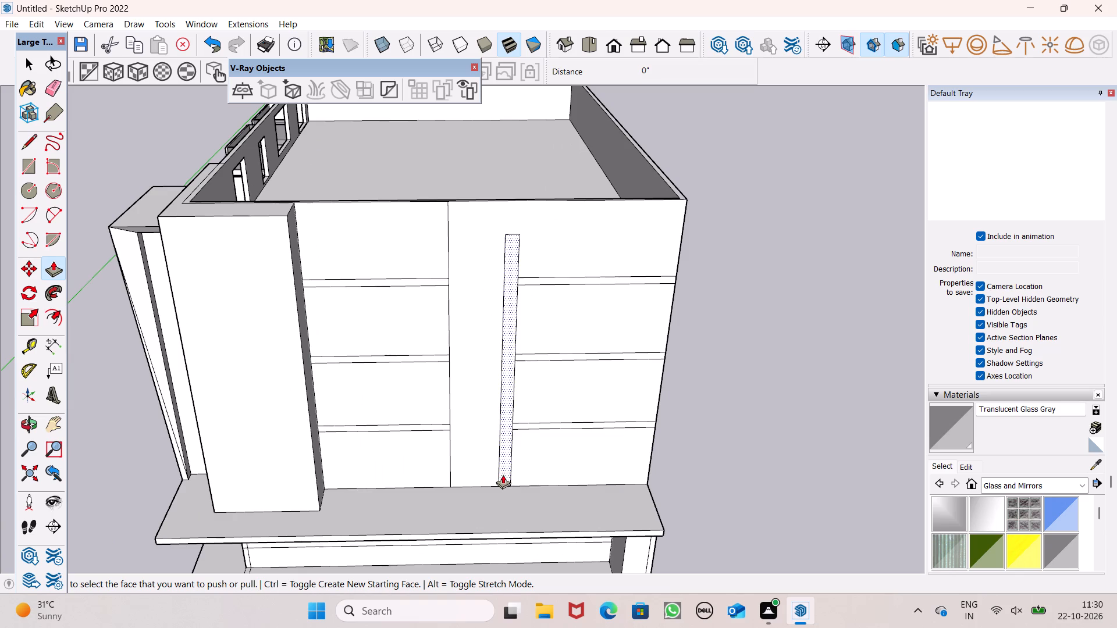
{"action": "left_click_drag", "start_coordinate": [503, 474], "coordinate": [507, 512]}
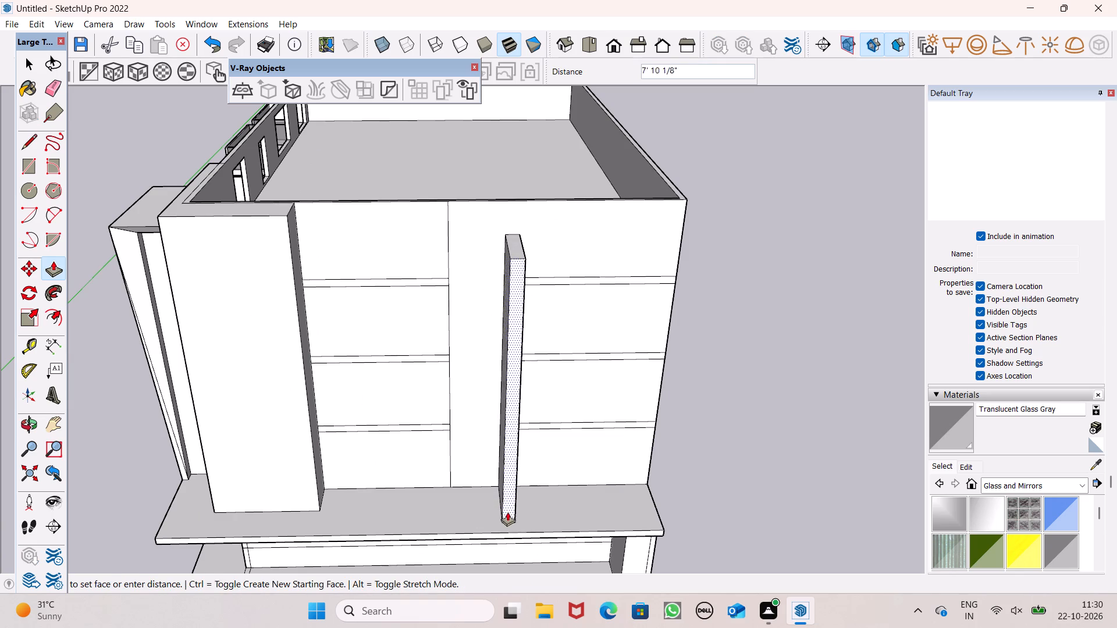
{"action": "left_click_drag", "start_coordinate": [507, 512], "coordinate": [504, 535]}
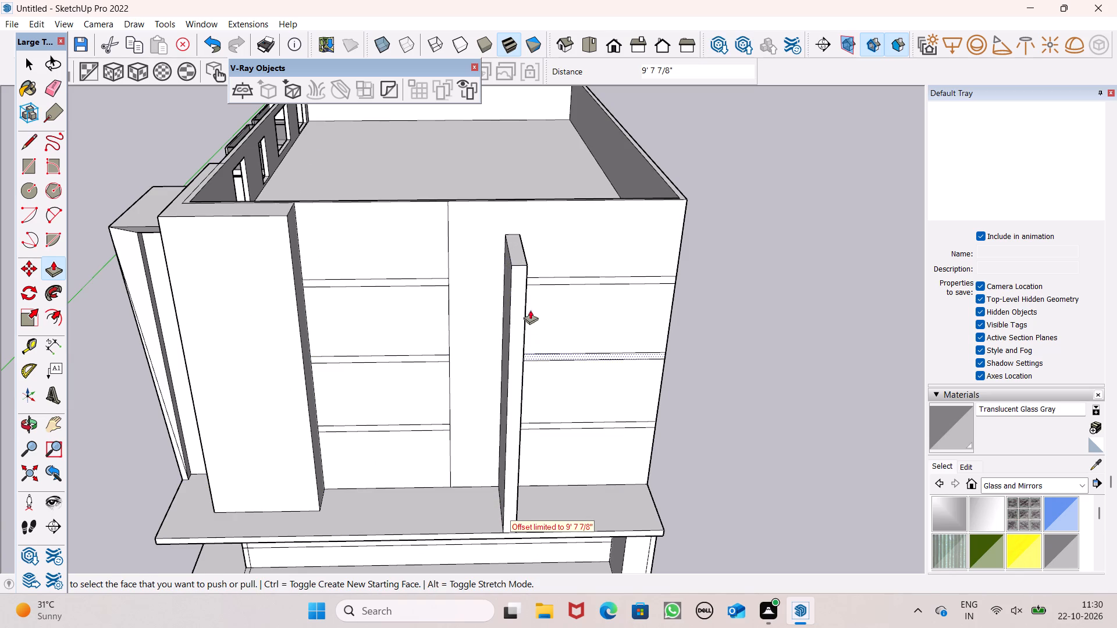
Examine the projecting fin with the corner pier, banded wall and canopy slab from low and high angles.
{"action": "scroll", "coordinate": [514, 224], "scroll_direction": "up", "scroll_amount": 1}
{"action": "scroll", "coordinate": [534, 246], "scroll_direction": "down", "scroll_amount": 2}
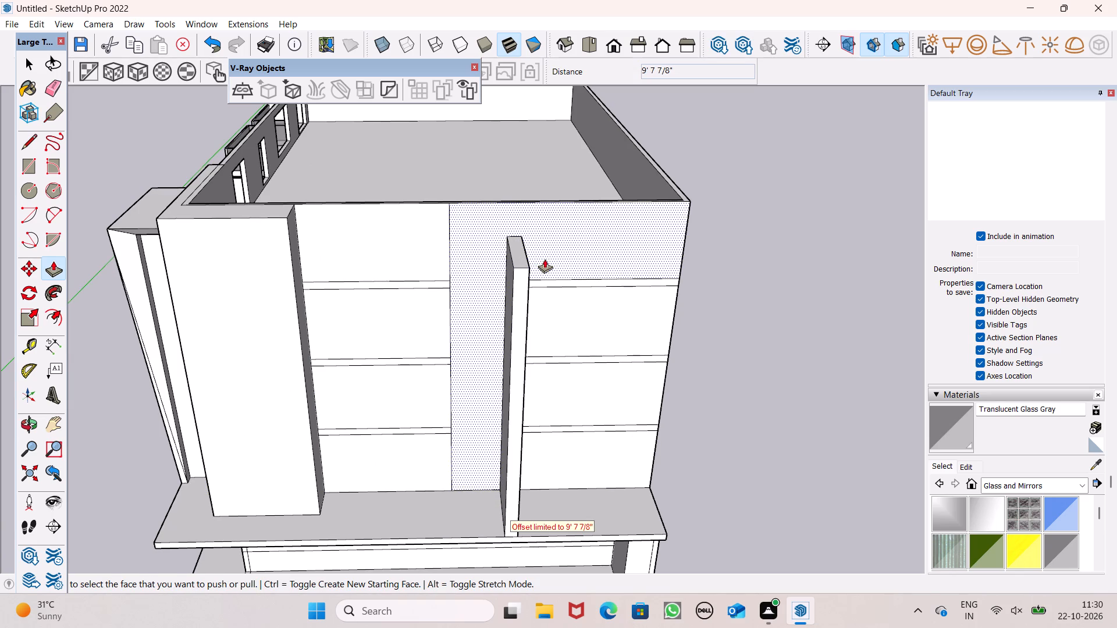
{"action": "middle_click_drag", "start_coordinate": [577, 255], "coordinate": [529, 172]}
{"action": "scroll", "coordinate": [578, 251], "scroll_direction": "up", "scroll_amount": 1}
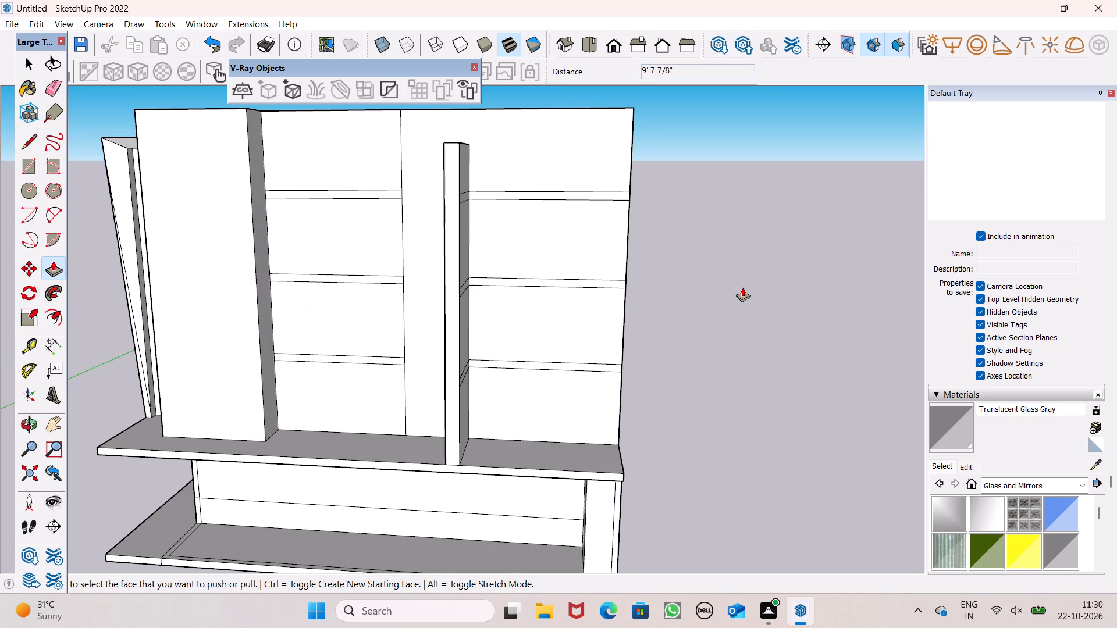
{"action": "scroll", "coordinate": [732, 311], "scroll_direction": "down", "scroll_amount": 5}
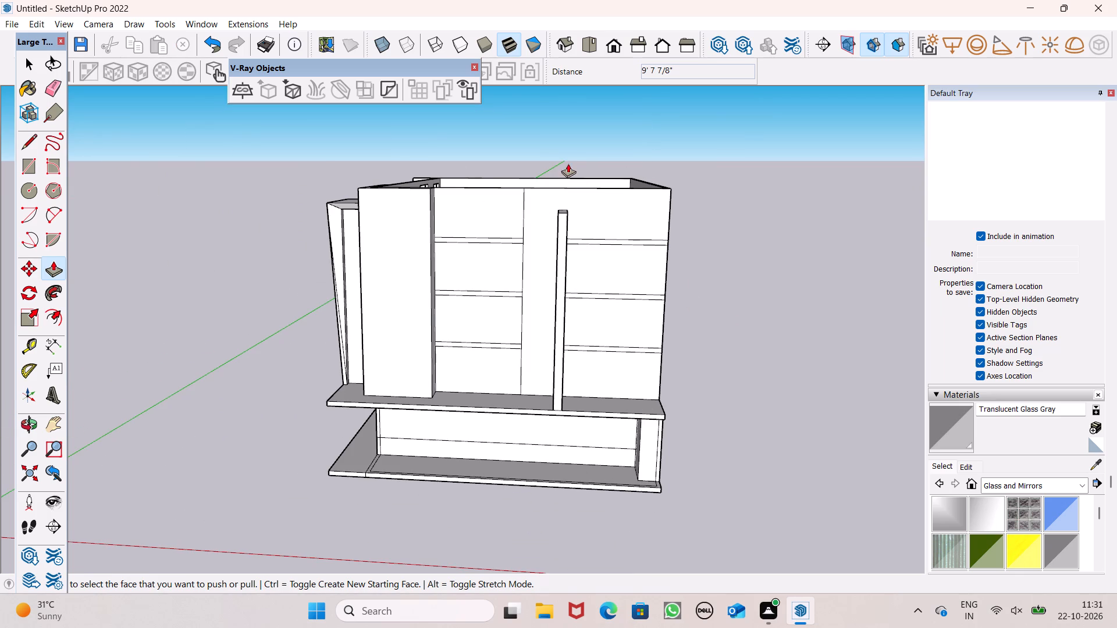
{"action": "scroll", "coordinate": [528, 124], "scroll_direction": "up", "scroll_amount": 1}
{"action": "middle_click_drag", "start_coordinate": [544, 179], "coordinate": [510, 311]}
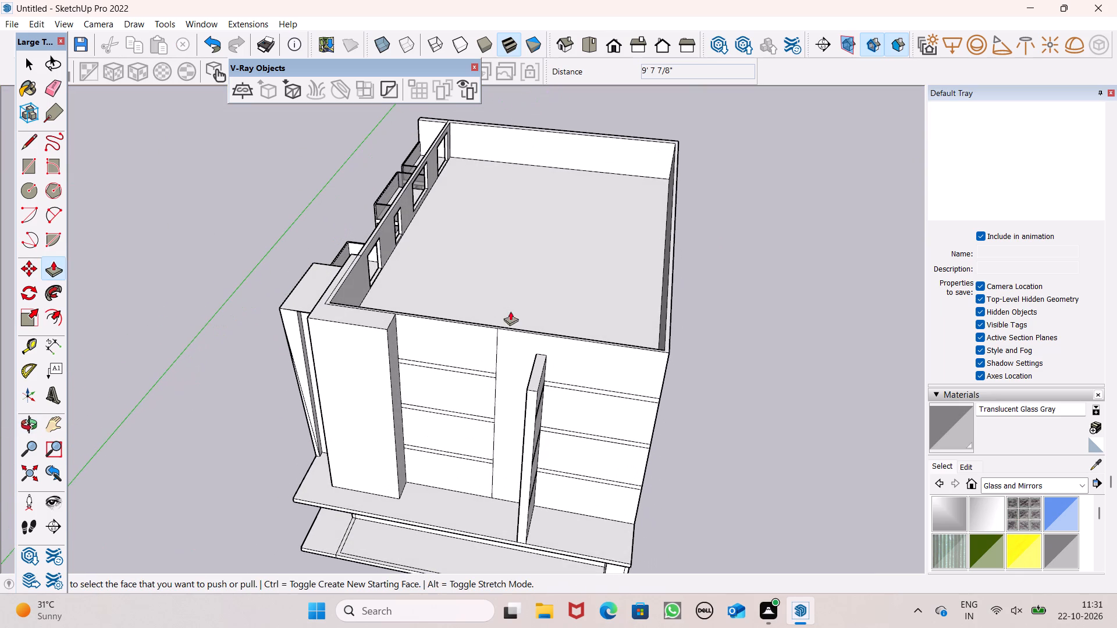
Push/Pull the fin's top face up about 4' 2 15/16" to the height of the roof edge.
{"action": "scroll", "coordinate": [392, 257], "scroll_direction": "down", "scroll_amount": 2}
{"action": "middle_click_drag", "start_coordinate": [386, 308], "coordinate": [444, 338]}
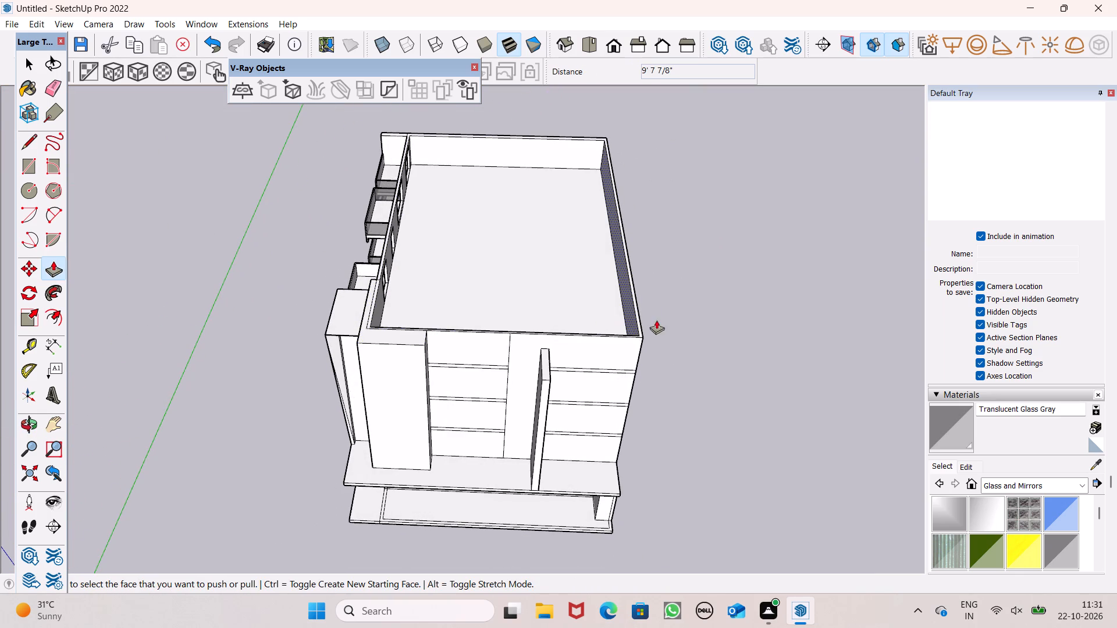
{"action": "scroll", "coordinate": [664, 304], "scroll_direction": "up", "scroll_amount": 1}
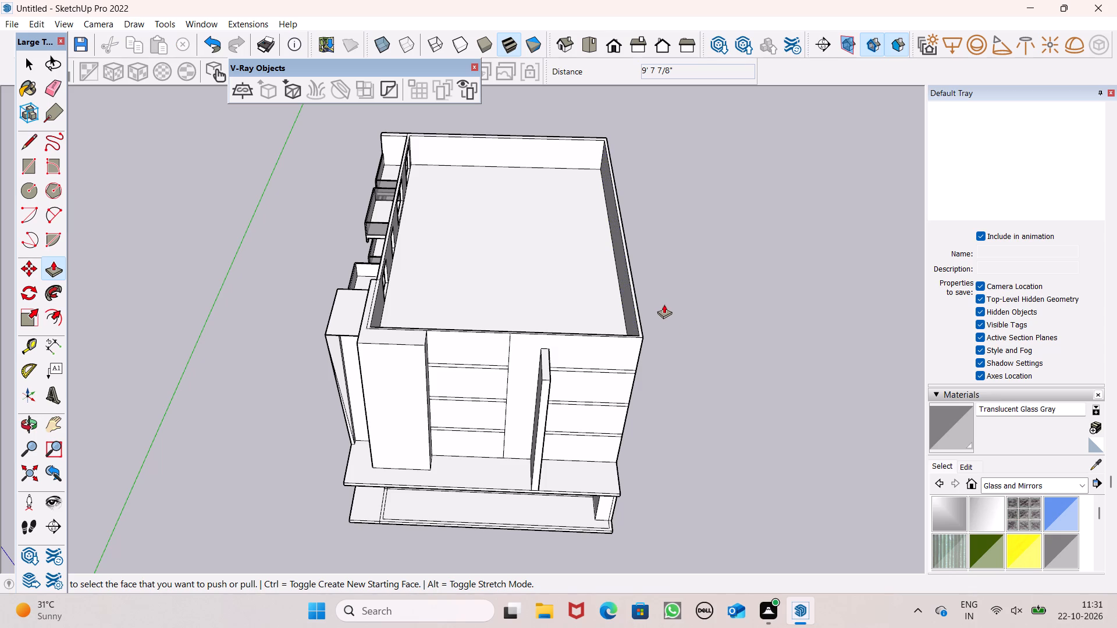
{"action": "middle_click_drag", "start_coordinate": [666, 310], "coordinate": [671, 291]}
{"action": "scroll", "coordinate": [584, 321], "scroll_direction": "up", "scroll_amount": 1}
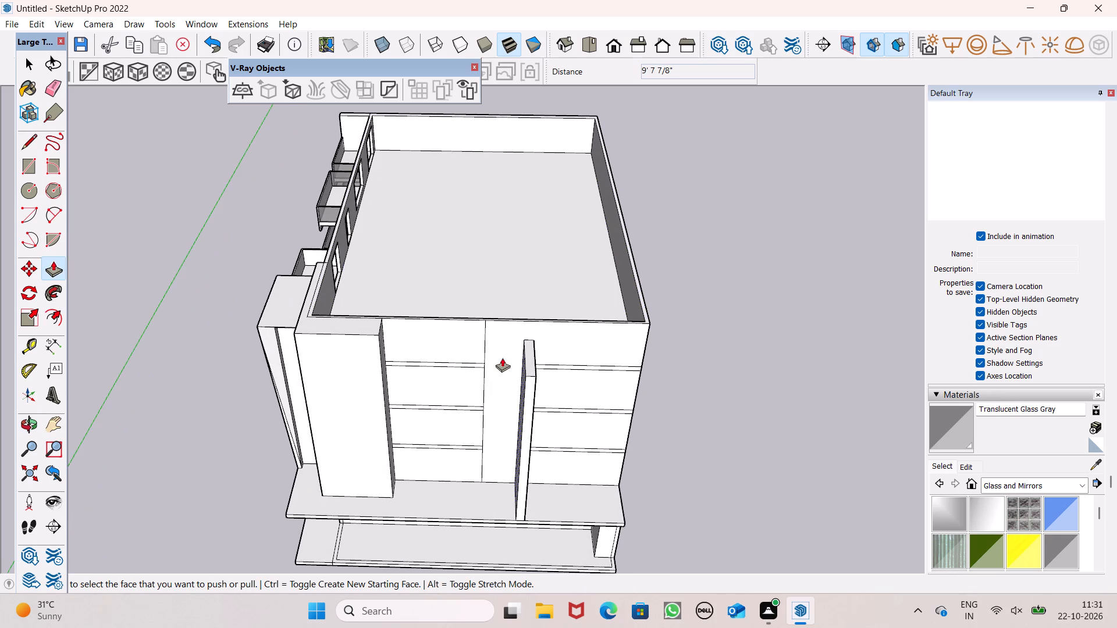
{"action": "scroll", "coordinate": [570, 322], "scroll_direction": "down", "scroll_amount": 1}
{"action": "middle_click_drag", "start_coordinate": [563, 224], "coordinate": [563, 223]}
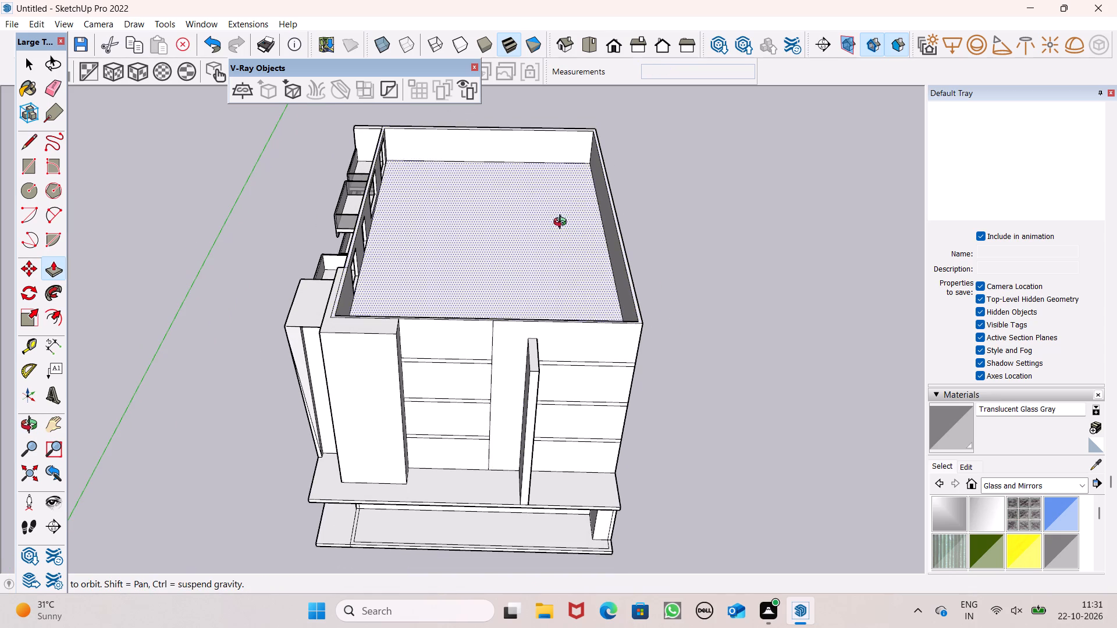
{"action": "middle_click_drag", "start_coordinate": [563, 223], "coordinate": [535, 150]}
{"action": "scroll", "coordinate": [474, 254], "scroll_direction": "up", "scroll_amount": 6}
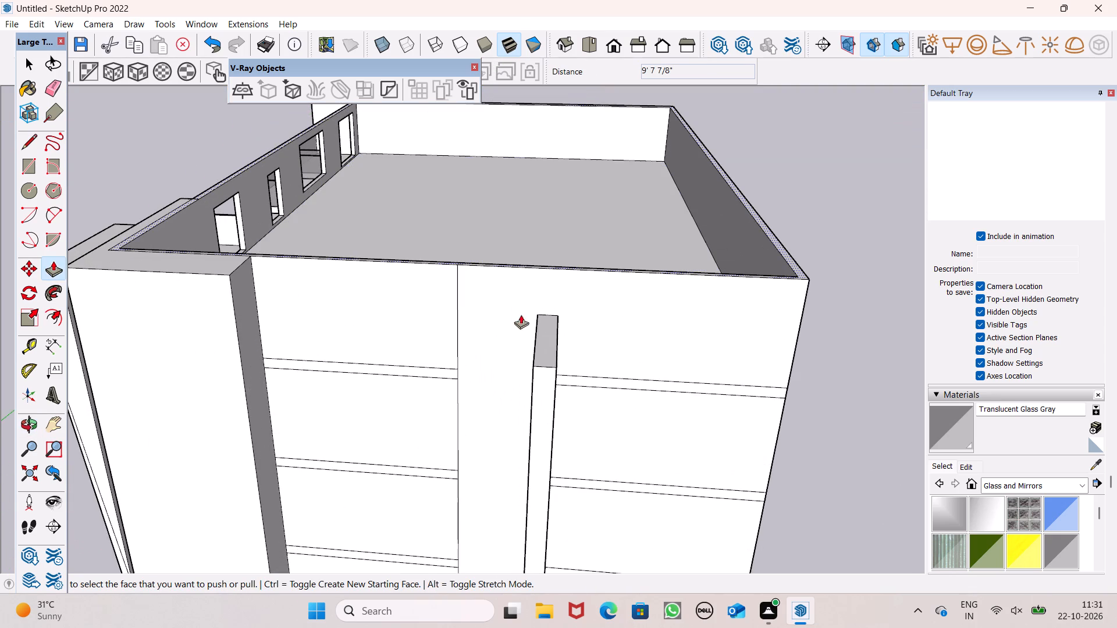
{"action": "left_click_drag", "start_coordinate": [550, 352], "coordinate": [566, 291]}
Draw a 9' 7 7/8" line across the fin's side face just below its top, from the outer edge to the wall.
{"action": "scroll", "coordinate": [505, 197], "scroll_direction": "down", "scroll_amount": 4}
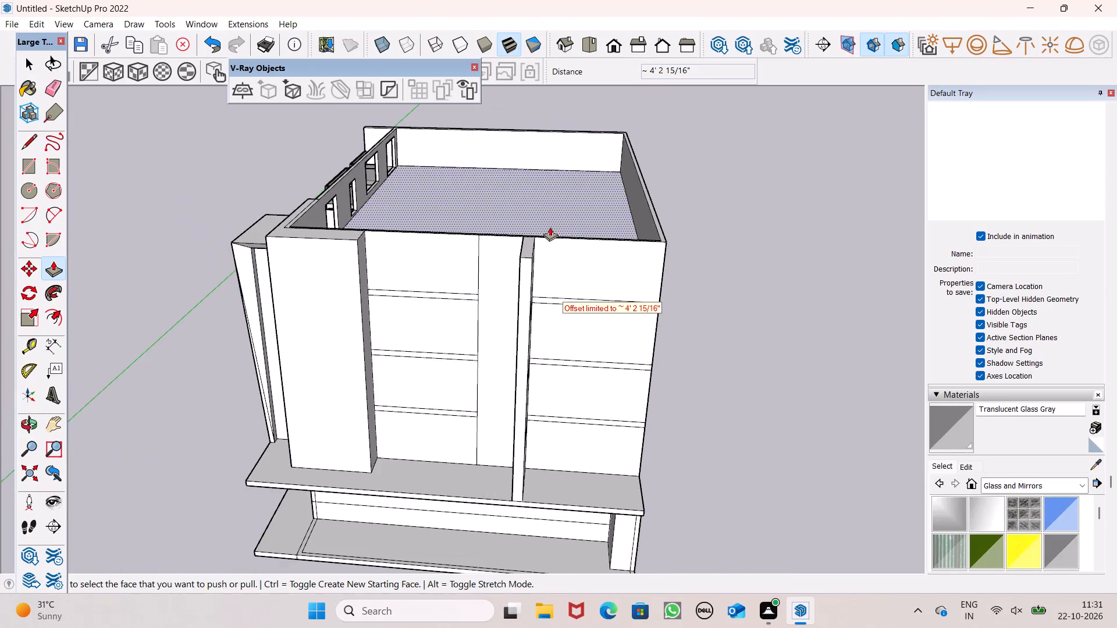
{"action": "middle_click_drag", "start_coordinate": [538, 199], "coordinate": [475, 147]}
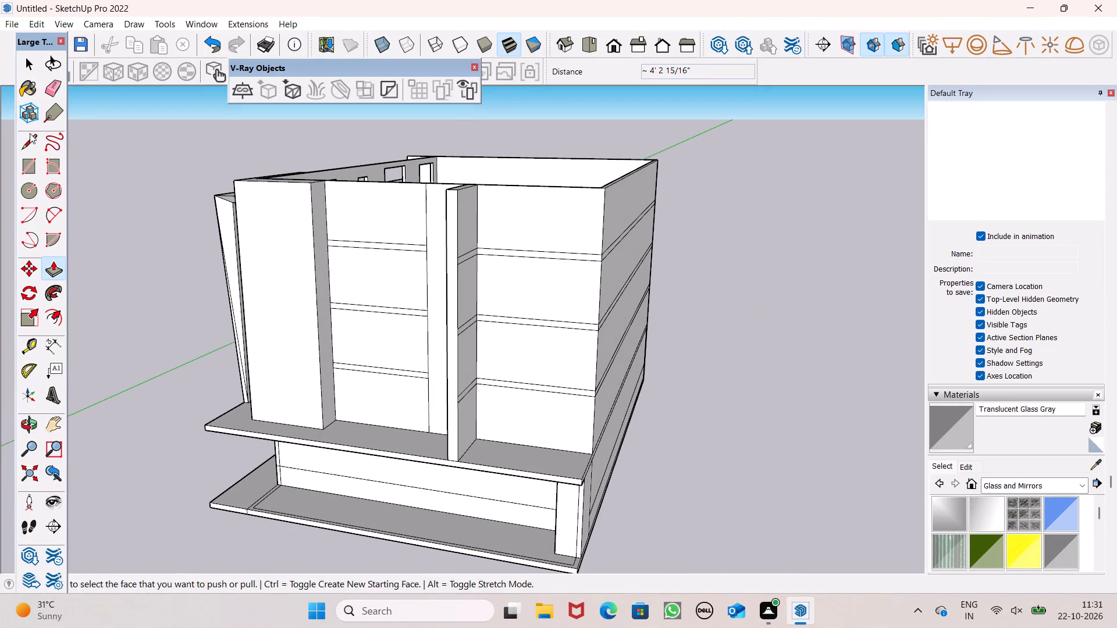
{"action": "left_click", "coordinate": [26, 155]}
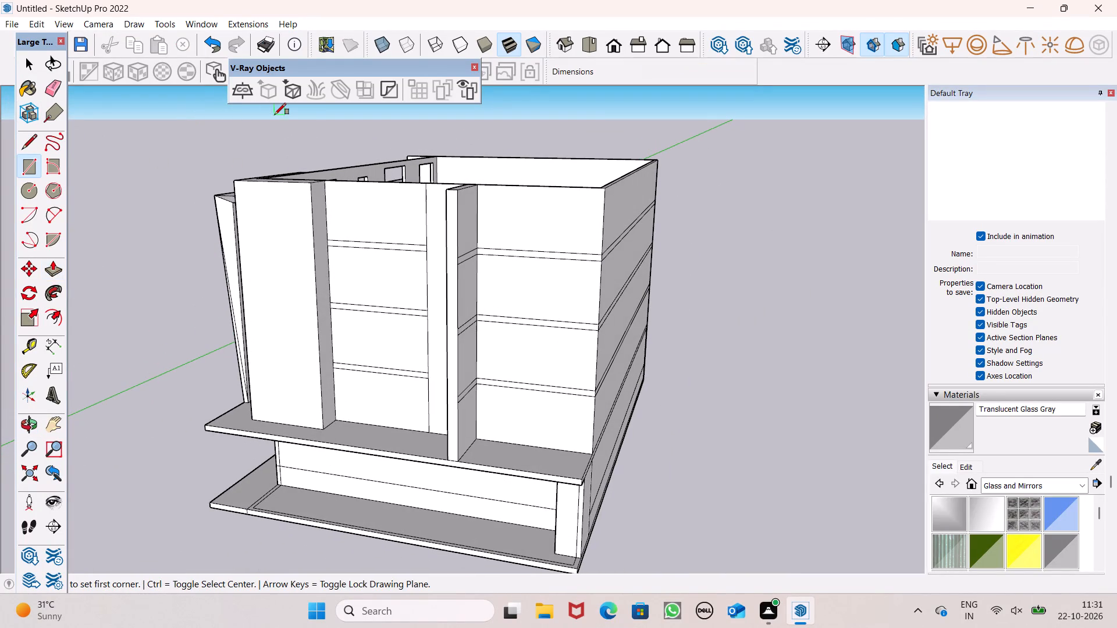
{"action": "scroll", "coordinate": [442, 177], "scroll_direction": "up", "scroll_amount": 5}
{"action": "middle_click_drag", "start_coordinate": [508, 203], "coordinate": [410, 209]}
{"action": "scroll", "coordinate": [411, 209], "scroll_direction": "up", "scroll_amount": 1}
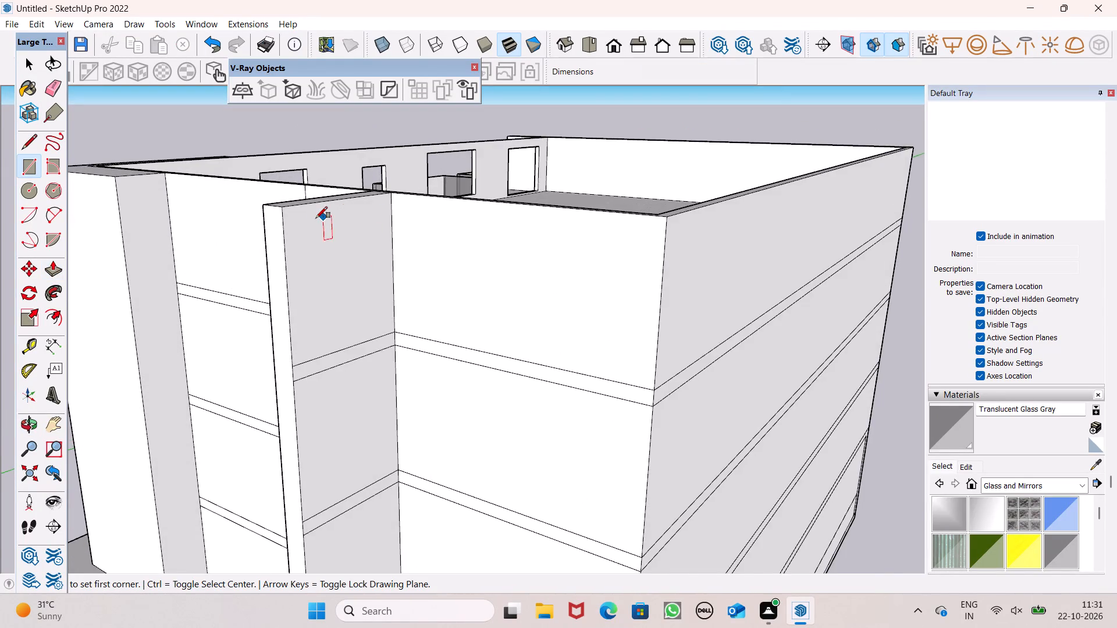
{"action": "scroll", "coordinate": [316, 218], "scroll_direction": "up", "scroll_amount": 5}
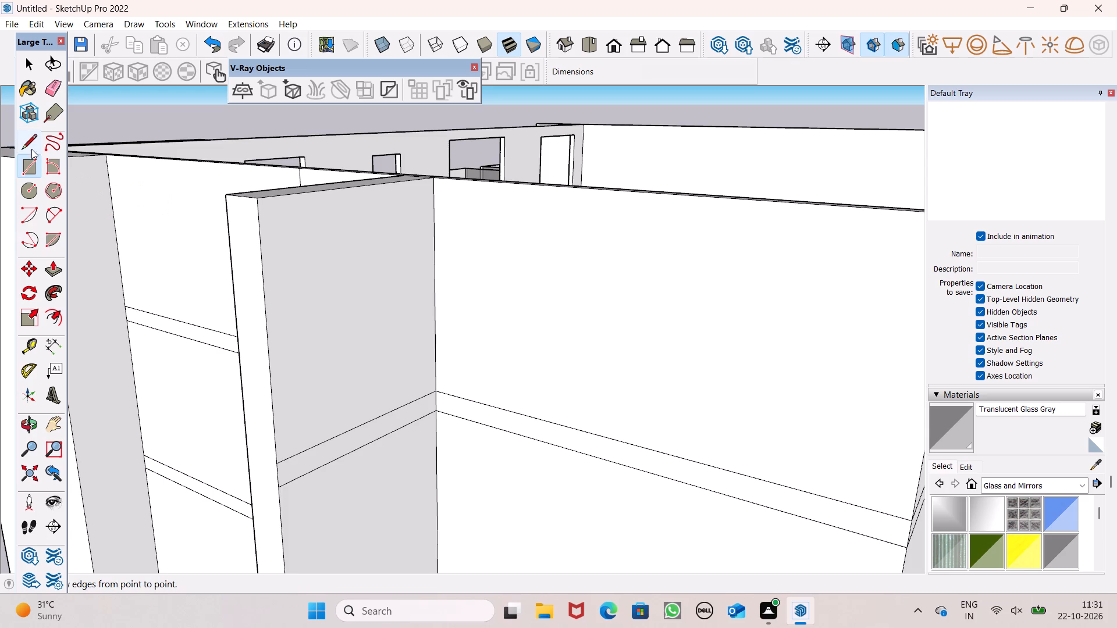
{"action": "left_click", "coordinate": [28, 145]}
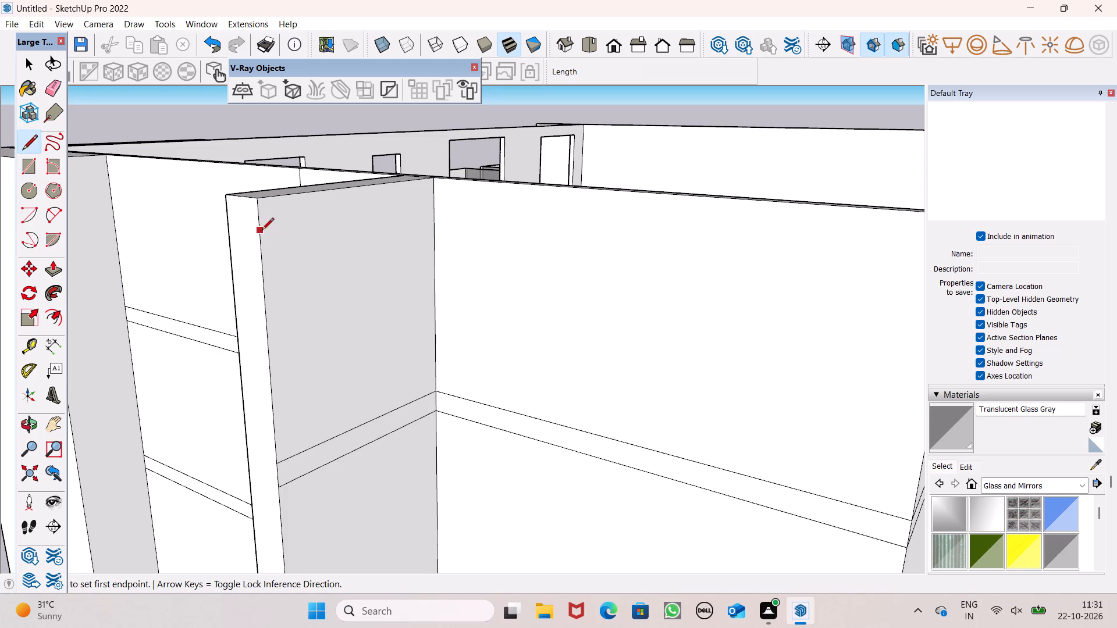
{"action": "left_click", "coordinate": [262, 233]}
{"action": "left_click", "coordinate": [435, 204]}
Push/Pull the plain wall strip between the vertical line and the fin outward 3' 10 3/8" to form a pilaster.
{"action": "scroll", "coordinate": [350, 190], "scroll_direction": "down", "scroll_amount": 2}
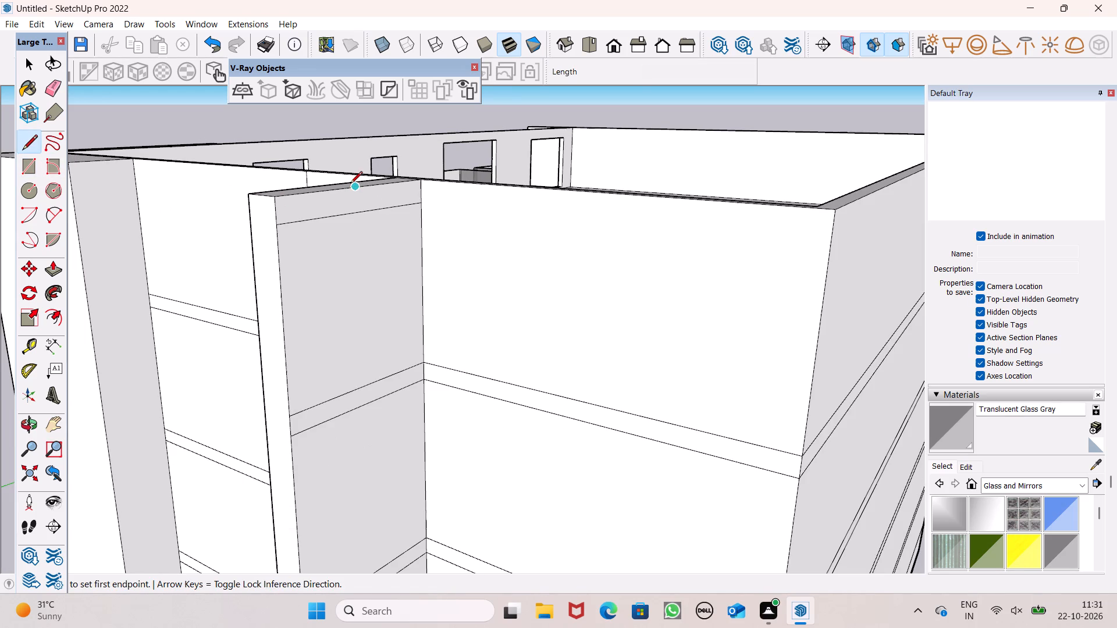
{"action": "key", "text": "space"}
{"action": "scroll", "coordinate": [353, 188], "scroll_direction": "down", "scroll_amount": 4}
{"action": "middle_click_drag", "start_coordinate": [386, 232], "coordinate": [451, 283]}
{"action": "scroll", "coordinate": [451, 286], "scroll_direction": "up", "scroll_amount": 2}
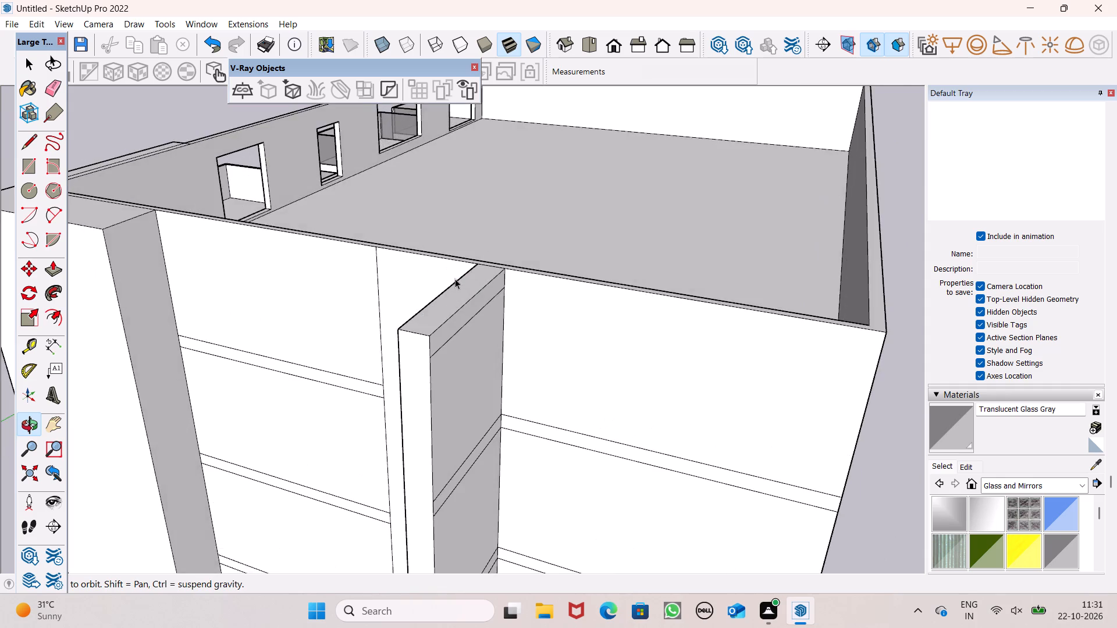
{"action": "scroll", "coordinate": [433, 313], "scroll_direction": "down", "scroll_amount": 6}
{"action": "scroll", "coordinate": [527, 277], "scroll_direction": "down", "scroll_amount": 3}
{"action": "middle_click_drag", "start_coordinate": [525, 287], "coordinate": [667, 327]}
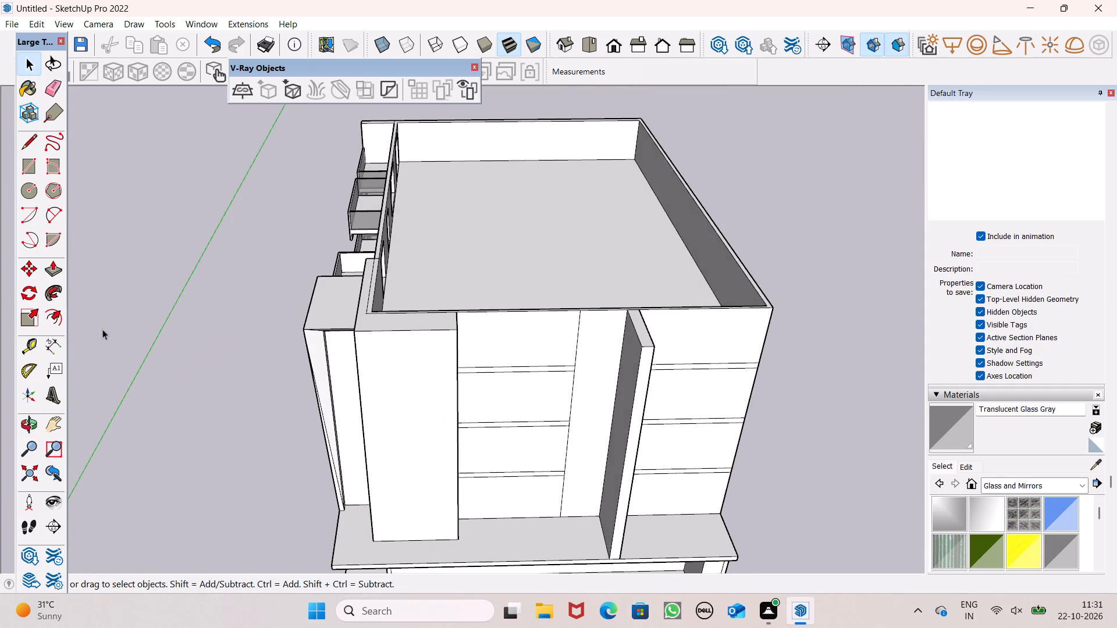
{"action": "left_click_drag", "start_coordinate": [51, 266], "coordinate": [61, 263]}
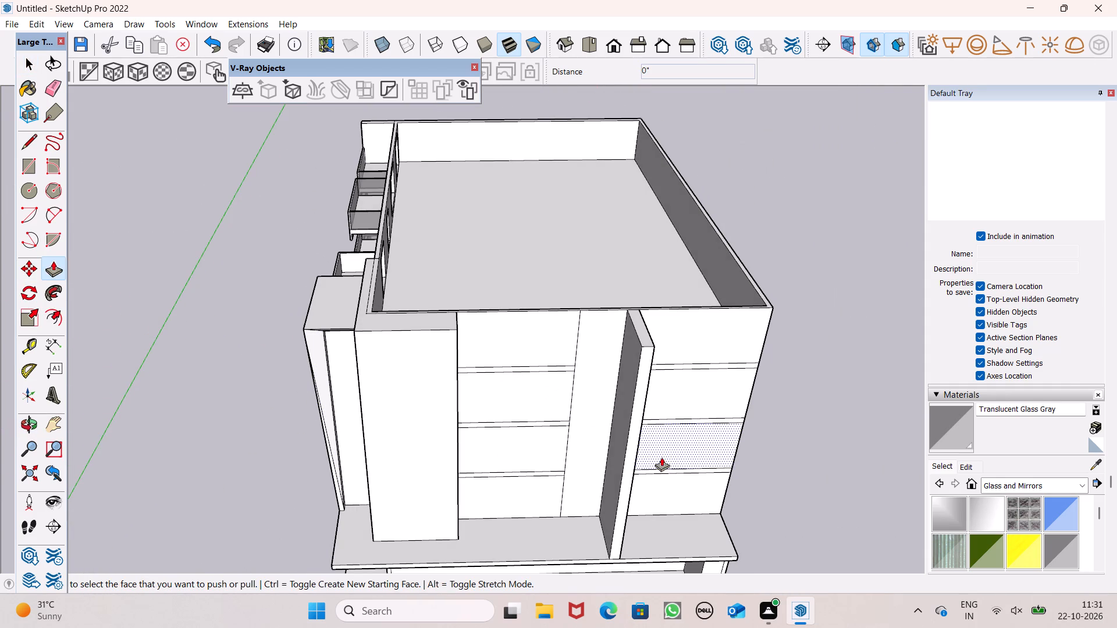
{"action": "scroll", "coordinate": [565, 477], "scroll_direction": "down", "scroll_amount": 3}
{"action": "middle_click_drag", "start_coordinate": [589, 491], "coordinate": [615, 526]}
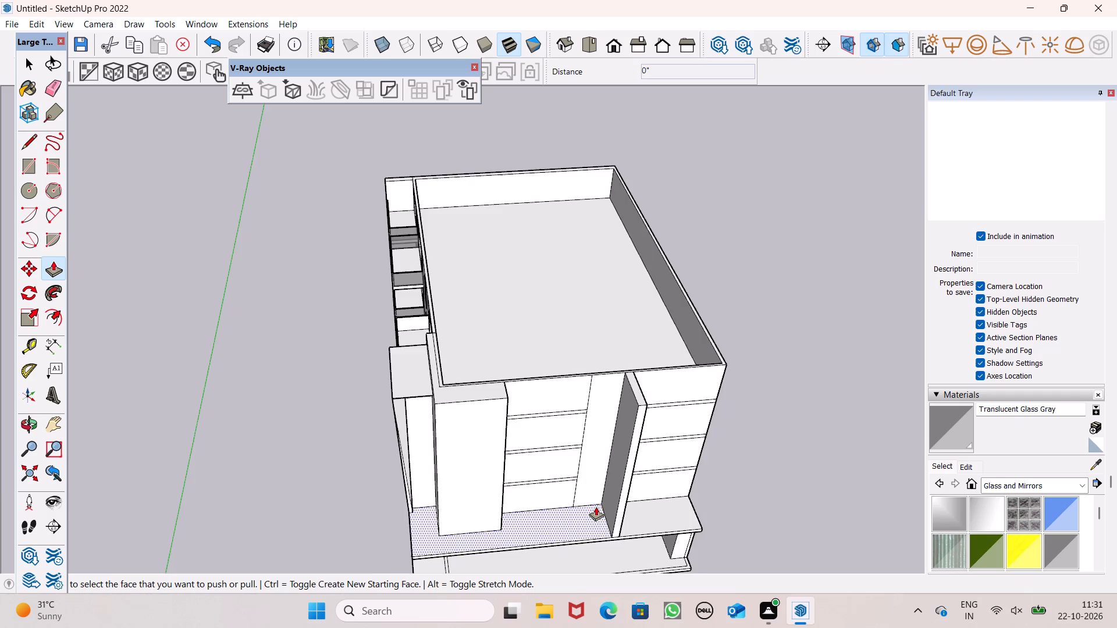
{"action": "scroll", "coordinate": [594, 505], "scroll_direction": "up", "scroll_amount": 9}
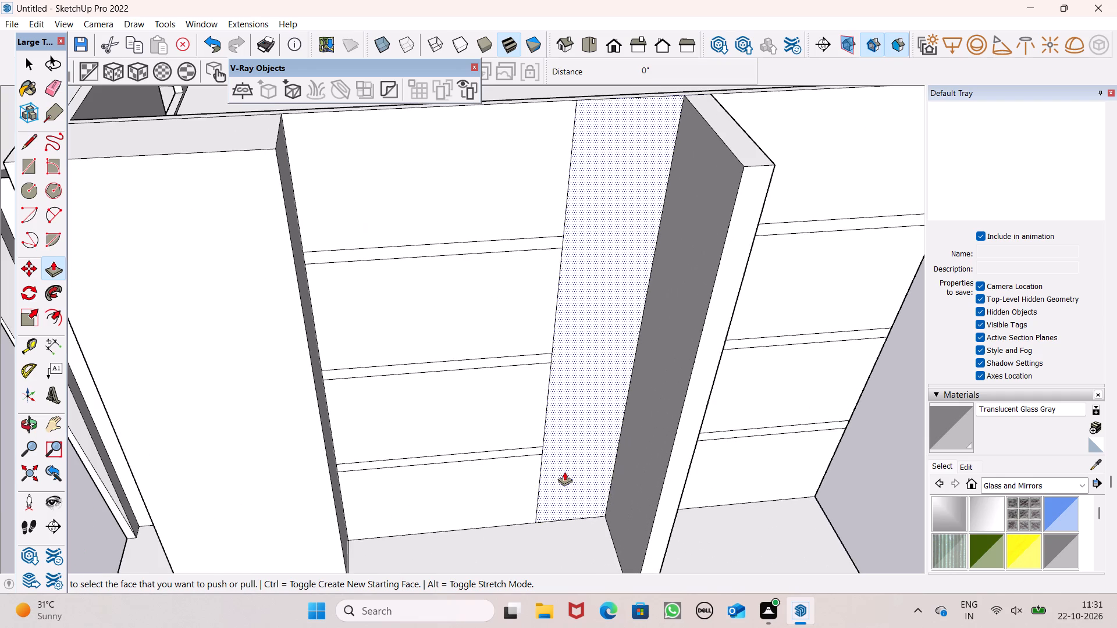
{"action": "left_click_drag", "start_coordinate": [564, 471], "coordinate": [563, 498]}
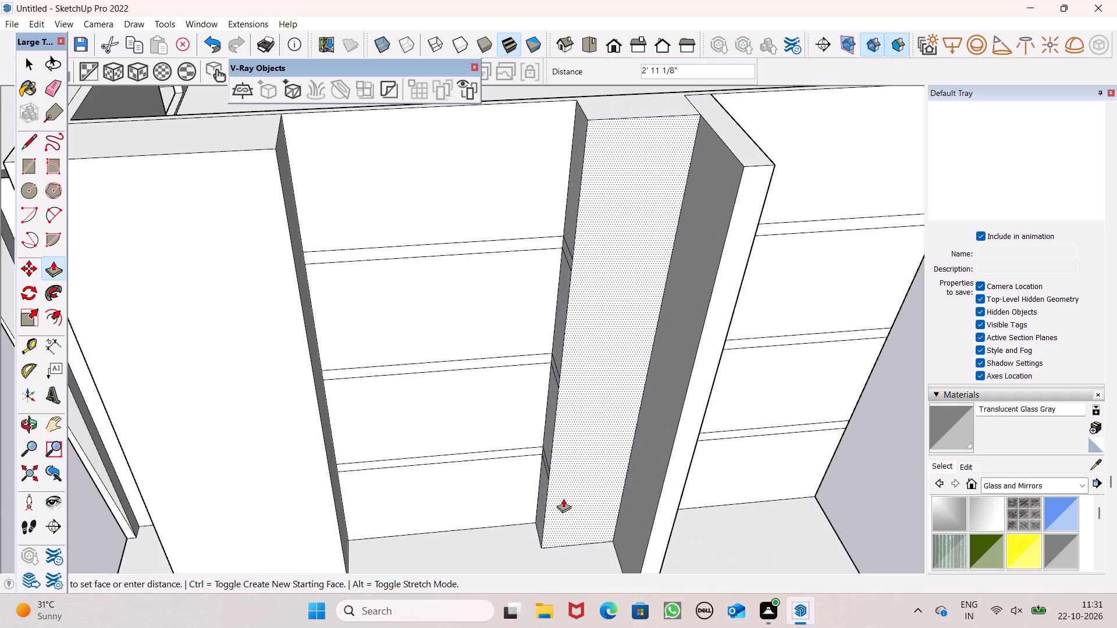
{"action": "left_click_drag", "start_coordinate": [563, 498], "coordinate": [563, 506]}
{"action": "left_click_drag", "start_coordinate": [560, 481], "coordinate": [561, 481]}
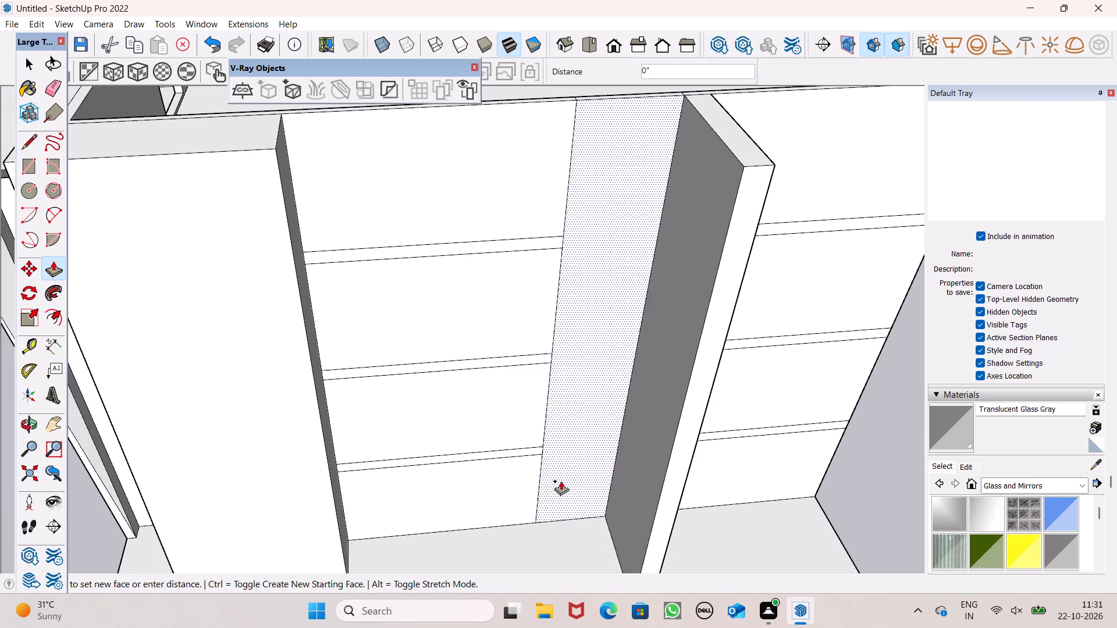
{"action": "left_click_drag", "start_coordinate": [561, 481], "coordinate": [570, 515]}
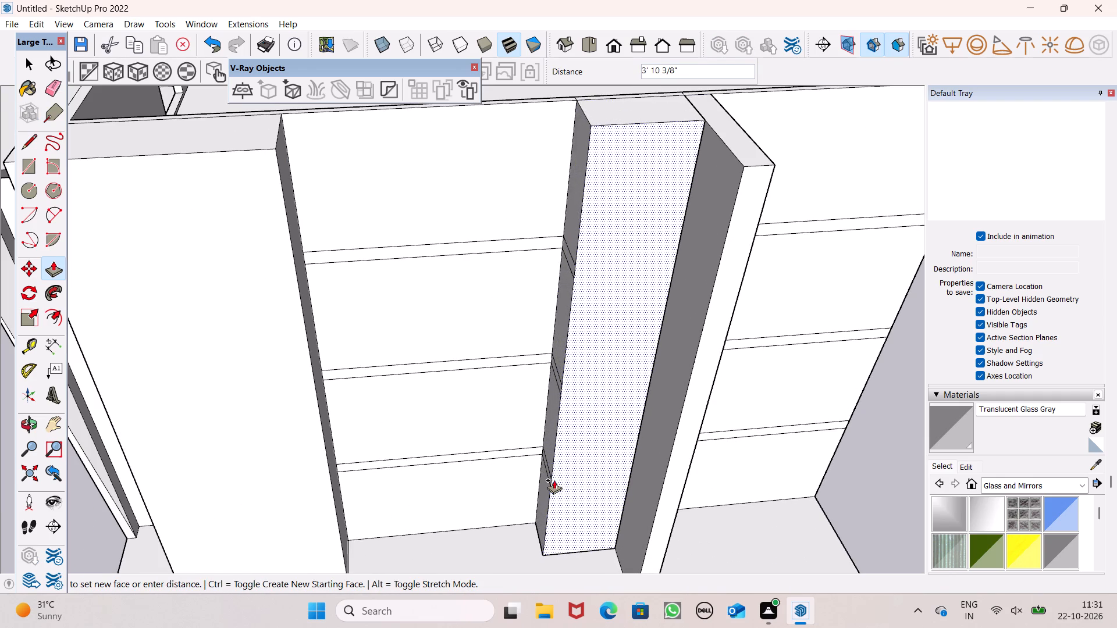
Push/Pull the corner pier's side face 3' 3/4" toward the pilaster to widen the pier.
{"action": "scroll", "coordinate": [554, 480], "scroll_direction": "down", "scroll_amount": 3}
{"action": "middle_click_drag", "start_coordinate": [659, 498], "coordinate": [539, 459]}
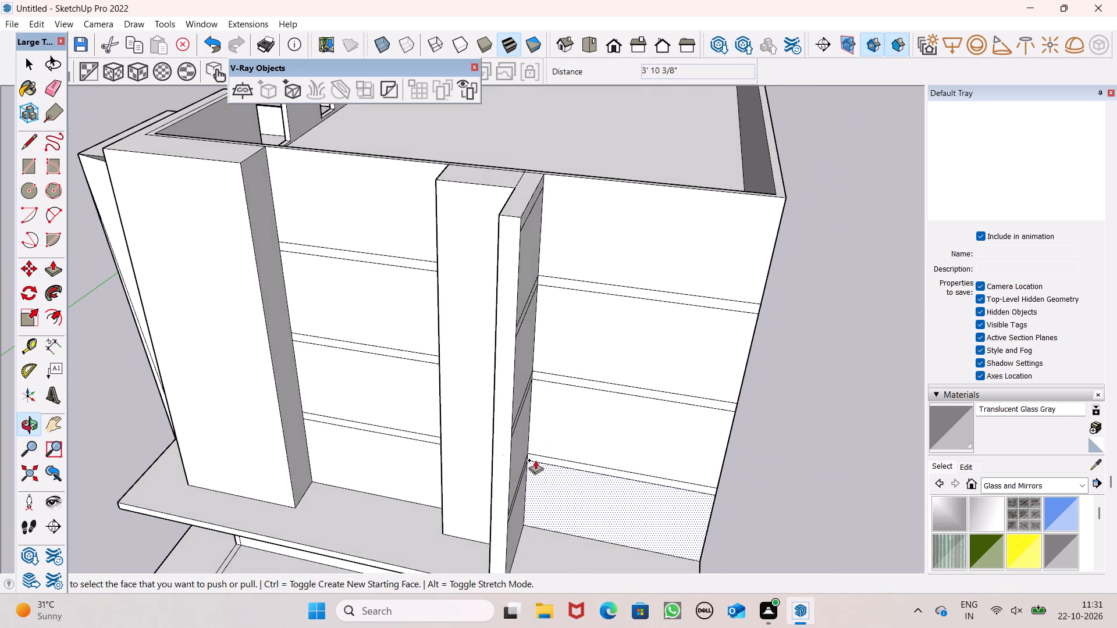
{"action": "scroll", "coordinate": [332, 367], "scroll_direction": "up", "scroll_amount": 2}
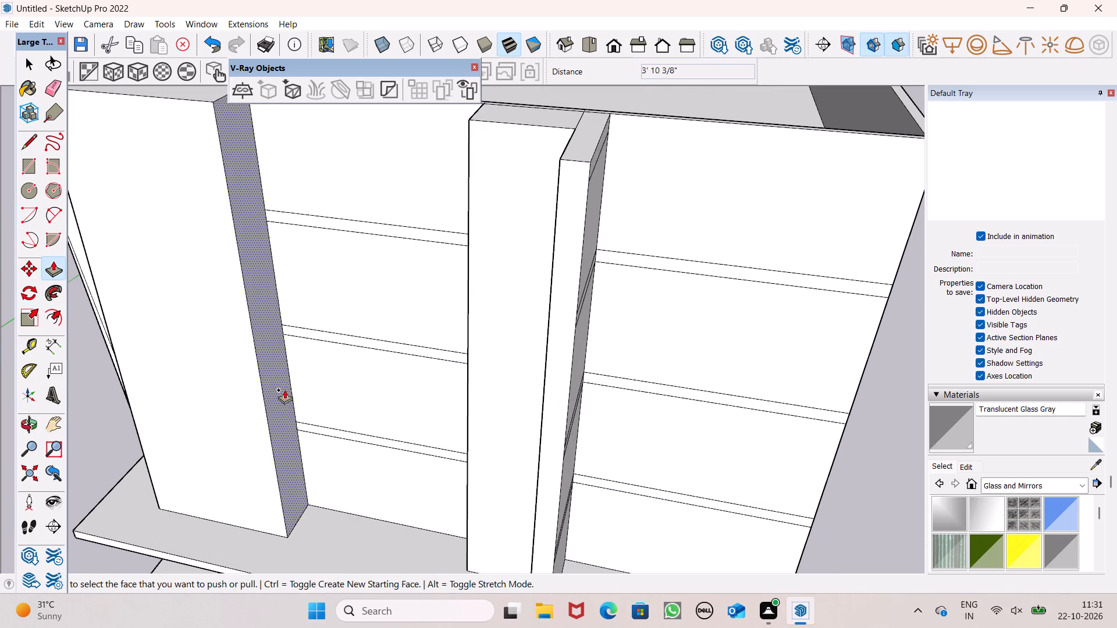
{"action": "left_click_drag", "start_coordinate": [279, 391], "coordinate": [311, 395]}
Erase the three pairs of band lines on the pilaster's side face that faces the corner pier.
{"action": "scroll", "coordinate": [316, 388], "scroll_direction": "down", "scroll_amount": 3}
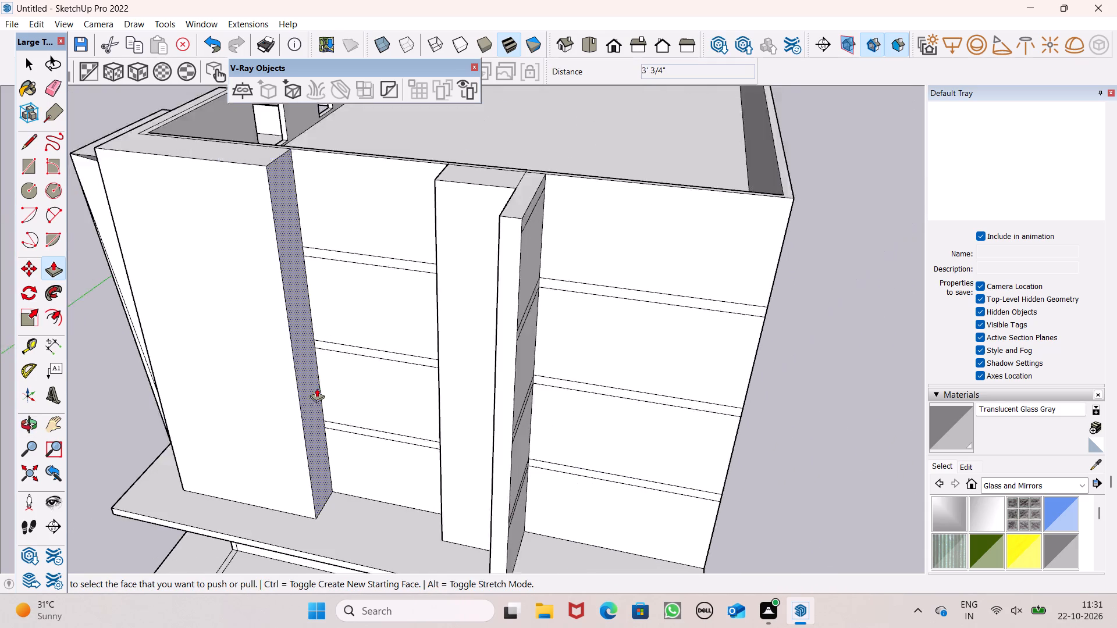
{"action": "middle_click_drag", "start_coordinate": [368, 399], "coordinate": [561, 390]}
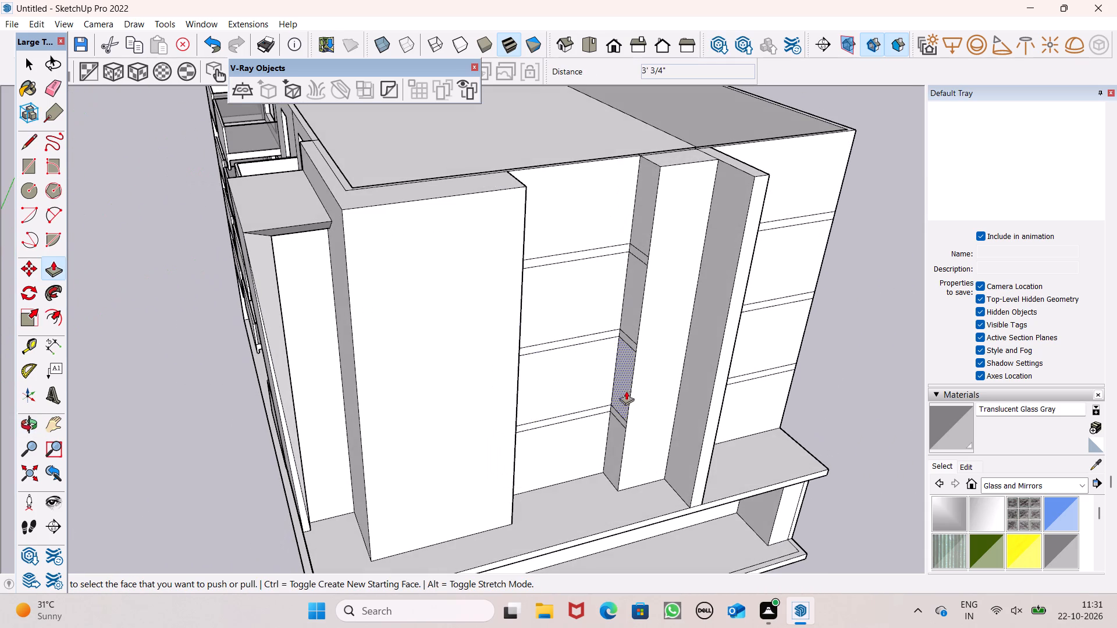
{"action": "left_click", "coordinate": [58, 97]}
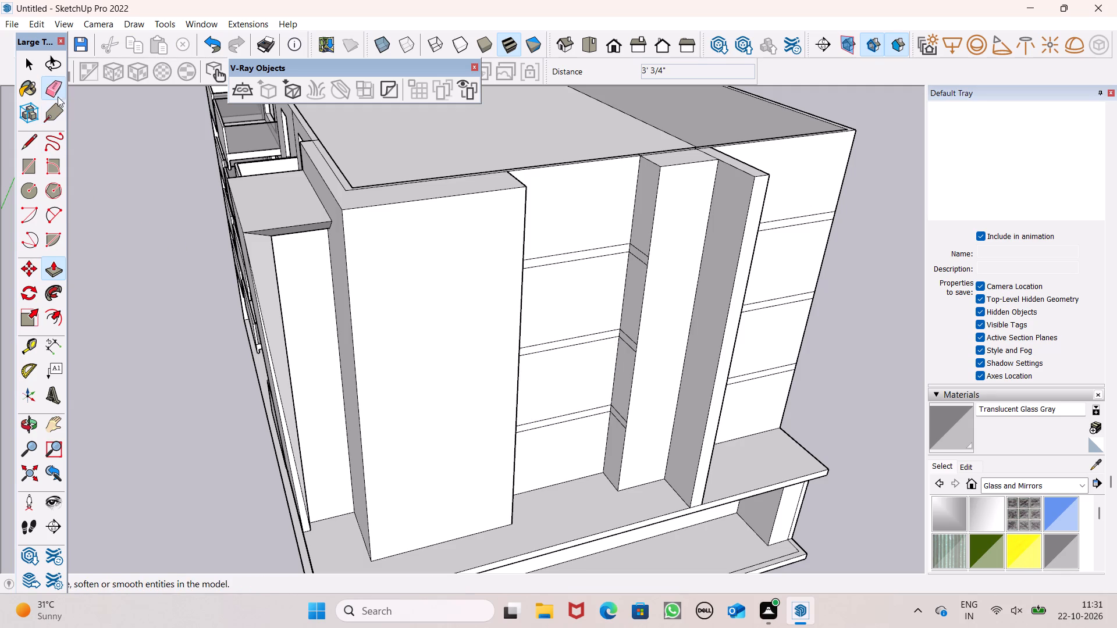
{"action": "scroll", "coordinate": [617, 252], "scroll_direction": "up", "scroll_amount": 6}
{"action": "left_click_drag", "start_coordinate": [664, 241], "coordinate": [637, 349]}
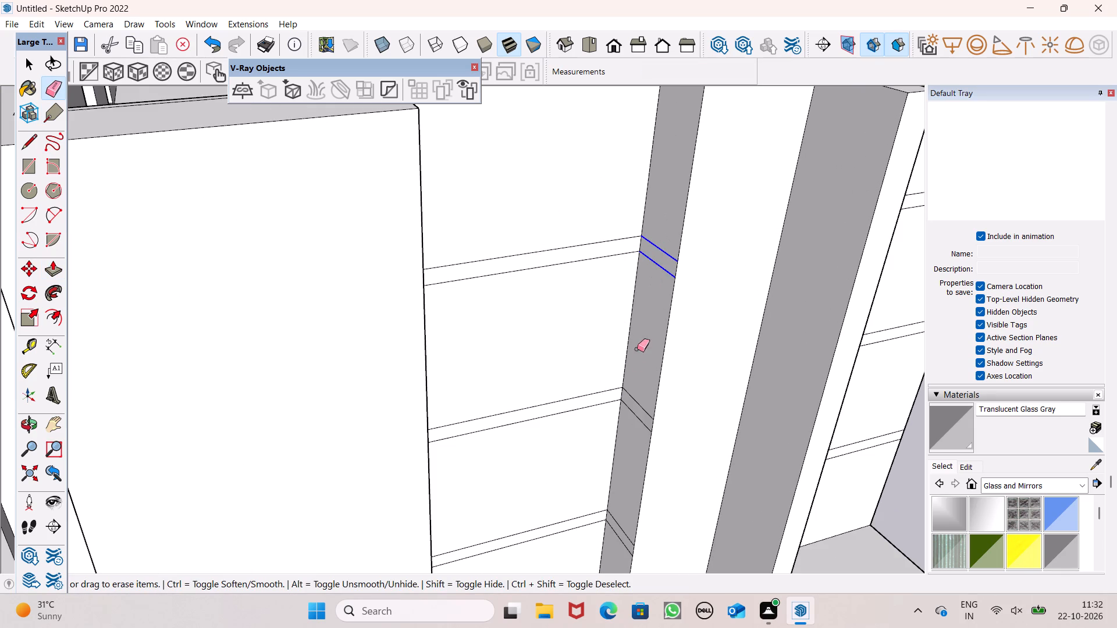
{"action": "left_click_drag", "start_coordinate": [637, 349], "coordinate": [620, 433]}
{"action": "scroll", "coordinate": [646, 285], "scroll_direction": "down", "scroll_amount": 6}
{"action": "scroll", "coordinate": [609, 435], "scroll_direction": "up", "scroll_amount": 4}
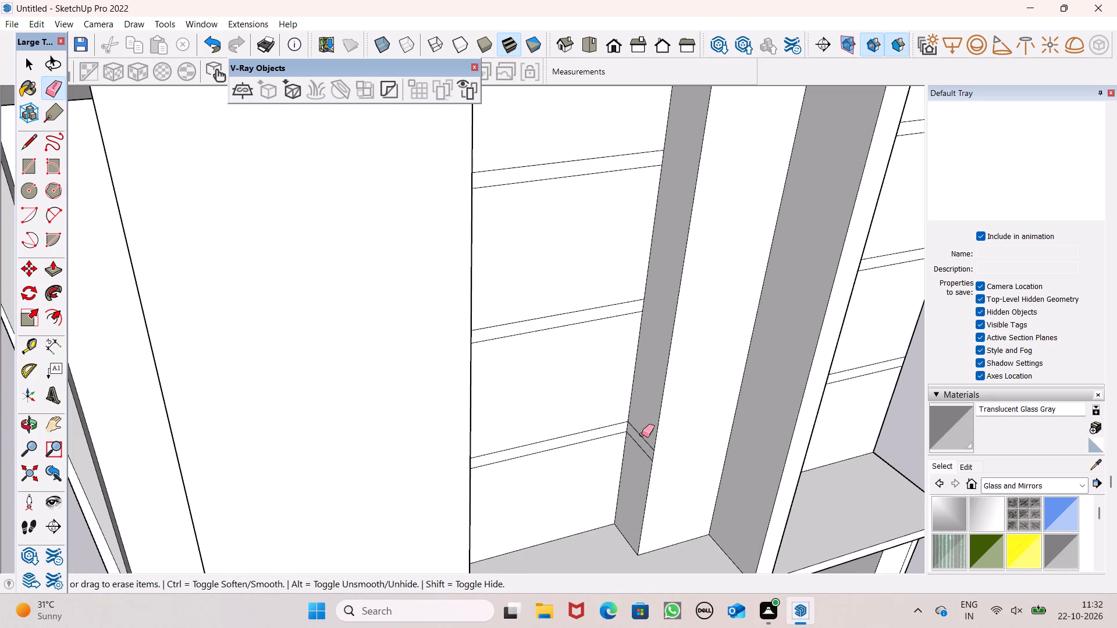
{"action": "left_click_drag", "start_coordinate": [645, 437], "coordinate": [641, 467]}
Push/Pull the pilaster's cleaned side face 1' 2" toward the corner pier.
{"action": "scroll", "coordinate": [572, 454], "scroll_direction": "down", "scroll_amount": 3}
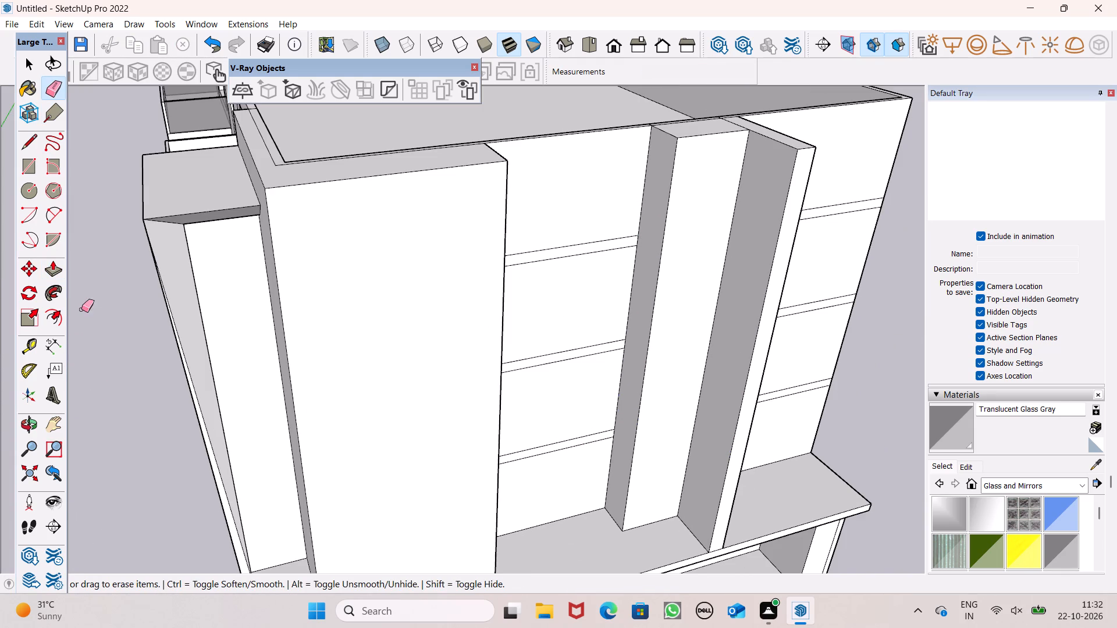
{"action": "left_click", "coordinate": [58, 272]}
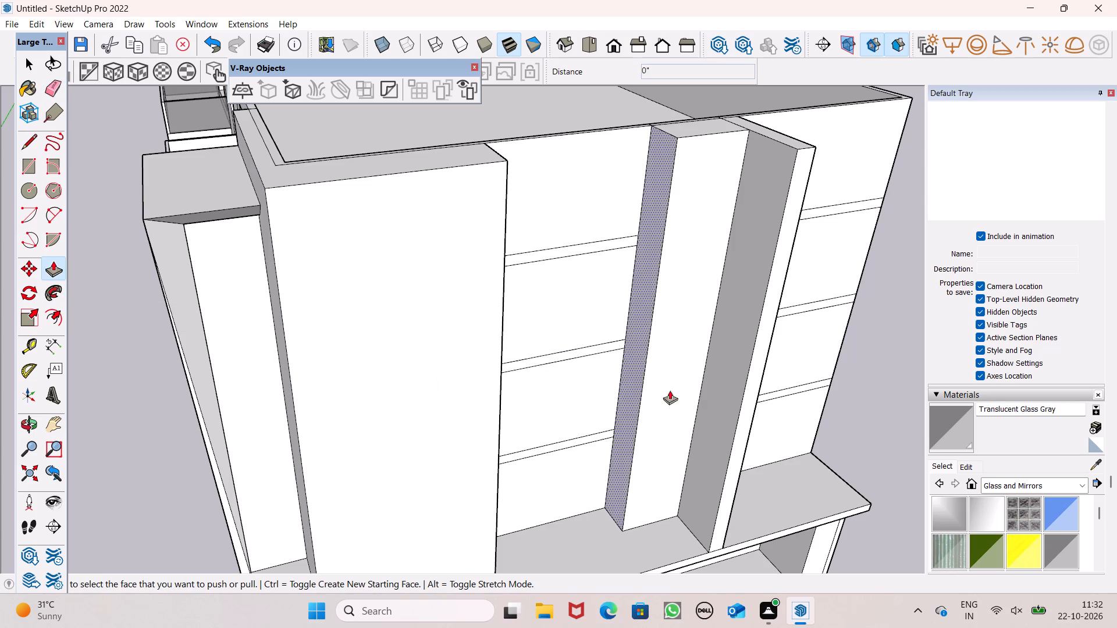
{"action": "left_click_drag", "start_coordinate": [625, 377], "coordinate": [615, 381]}
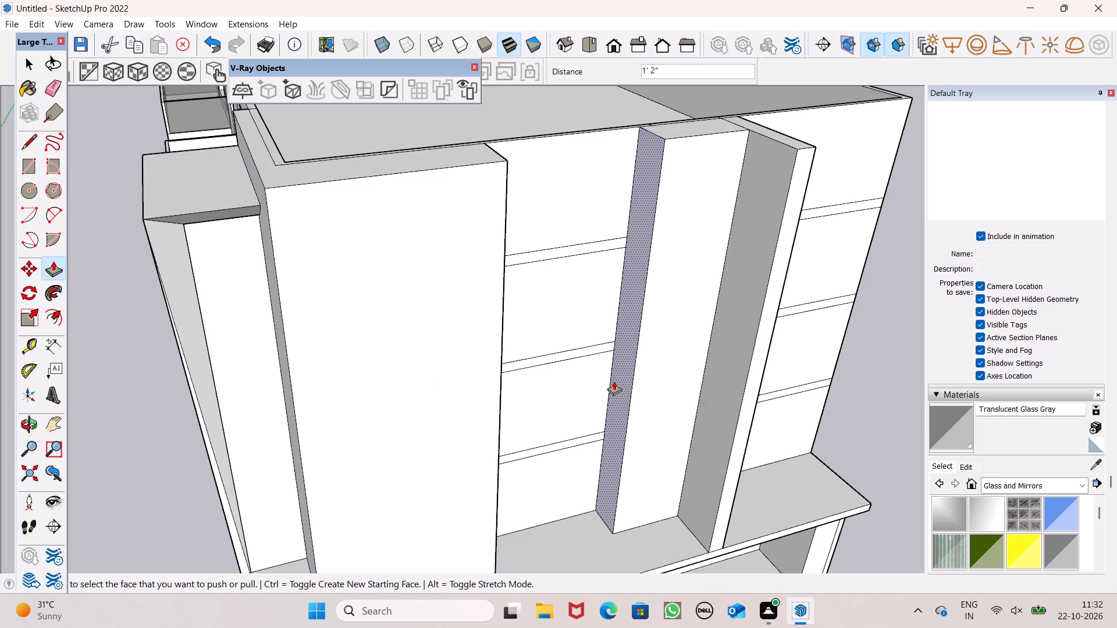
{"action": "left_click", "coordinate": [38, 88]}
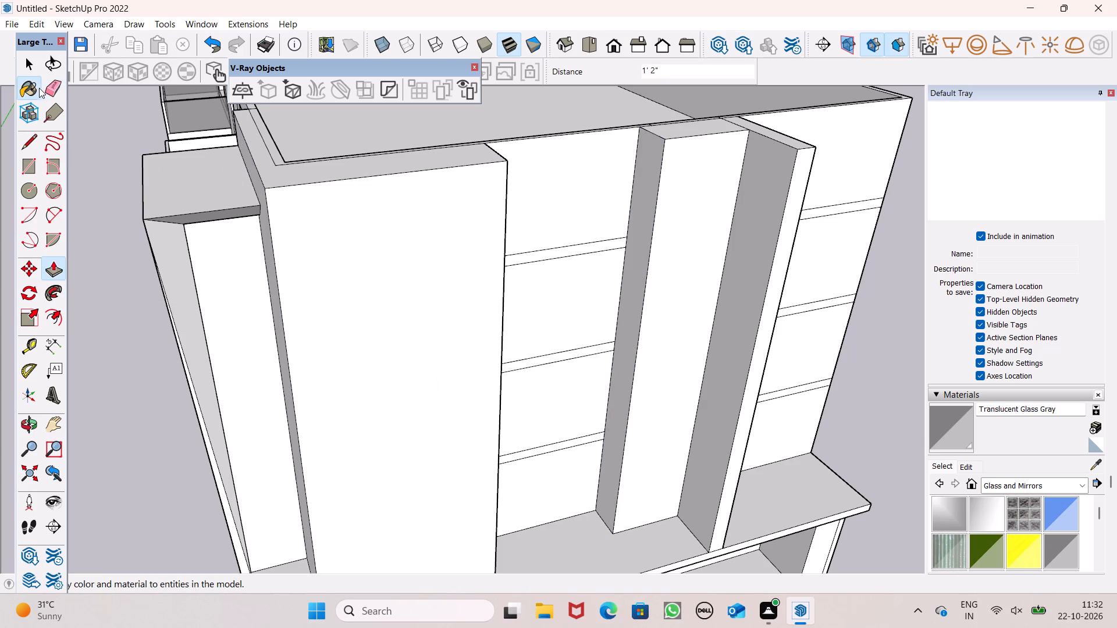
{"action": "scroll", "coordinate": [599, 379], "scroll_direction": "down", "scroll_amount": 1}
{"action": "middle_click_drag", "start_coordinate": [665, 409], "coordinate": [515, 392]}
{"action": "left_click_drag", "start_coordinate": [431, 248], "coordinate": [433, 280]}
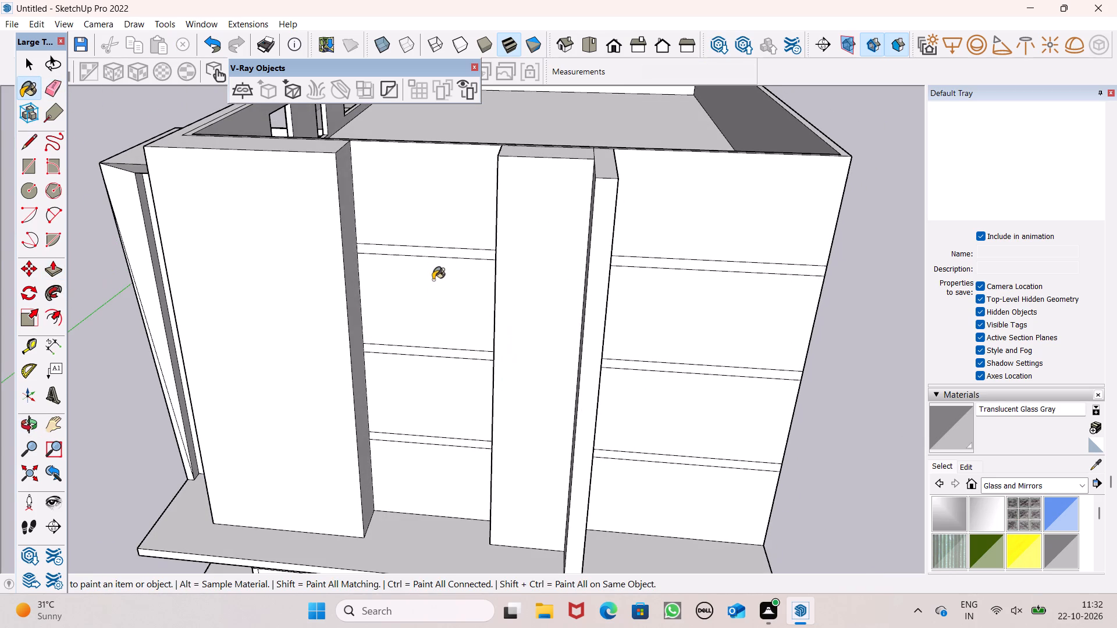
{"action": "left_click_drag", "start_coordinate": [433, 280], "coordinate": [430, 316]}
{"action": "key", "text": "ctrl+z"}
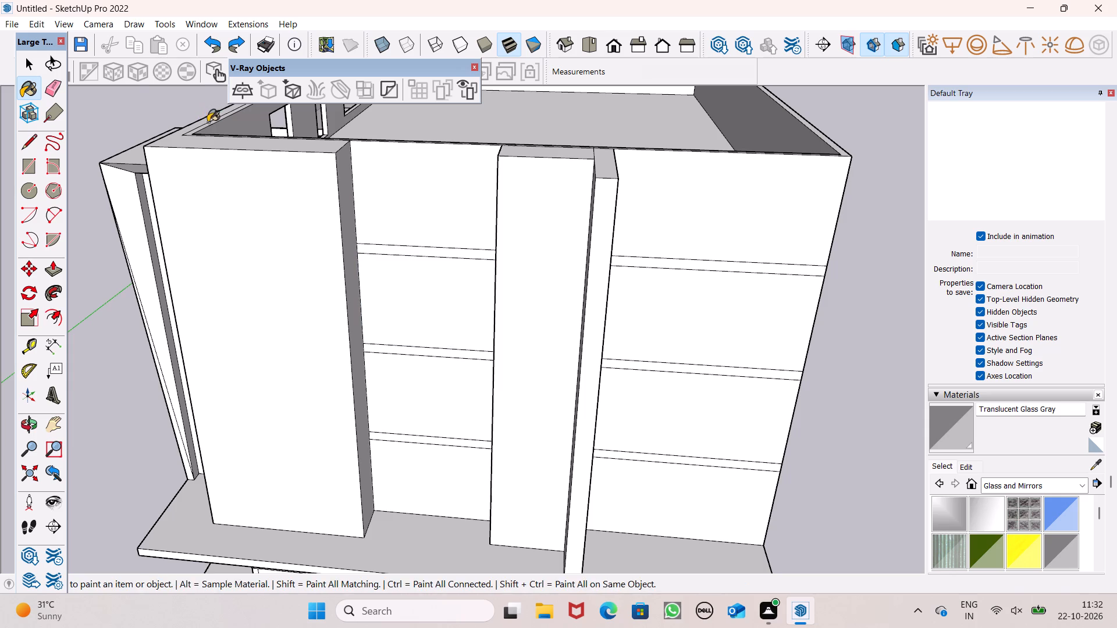
Erase the three pairs of band lines on the wall between the corner pier and the pilaster.
{"action": "left_click", "coordinate": [54, 76]}
{"action": "left_click_drag", "start_coordinate": [449, 235], "coordinate": [464, 369]}
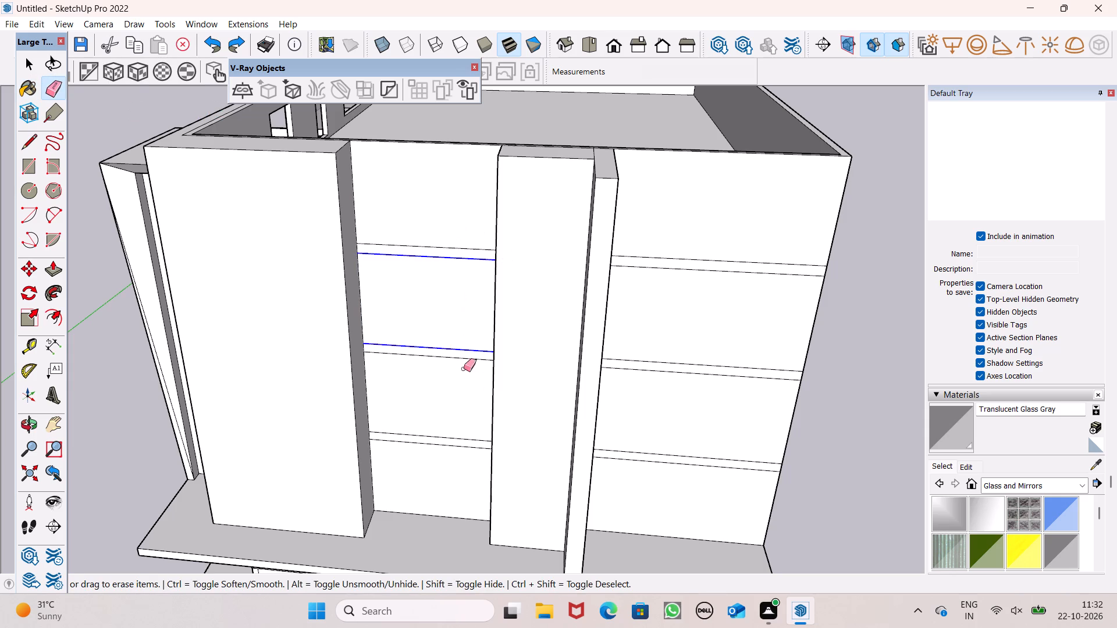
{"action": "left_click_drag", "start_coordinate": [464, 369], "coordinate": [448, 444]}
{"action": "left_click_drag", "start_coordinate": [449, 236], "coordinate": [445, 276]}
{"action": "left_click_drag", "start_coordinate": [445, 352], "coordinate": [450, 376]}
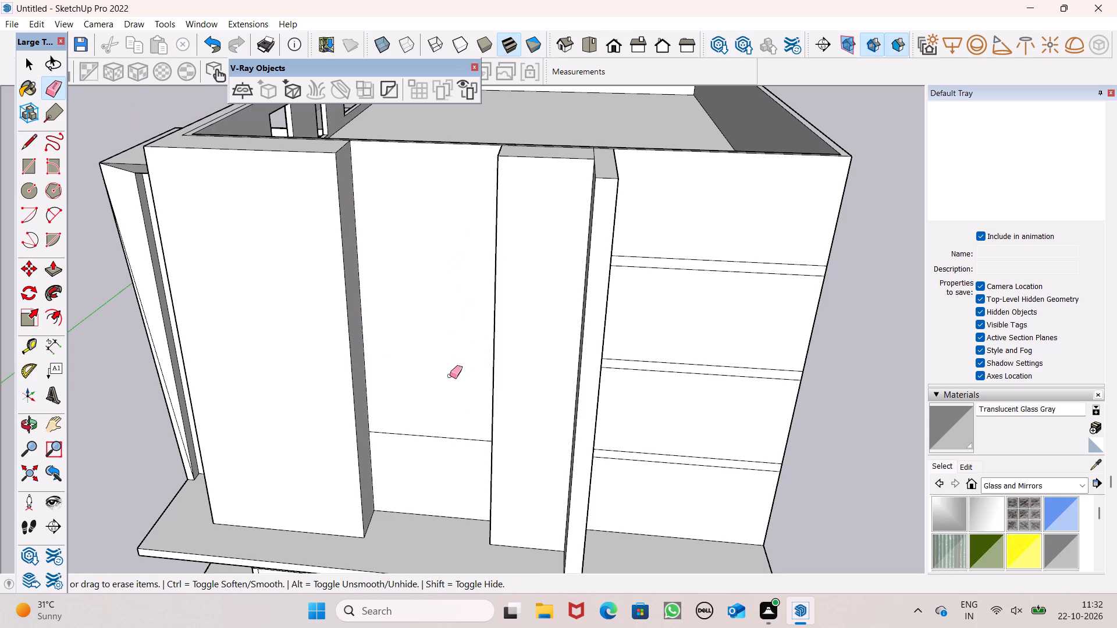
{"action": "left_click_drag", "start_coordinate": [450, 376], "coordinate": [433, 440]}
{"action": "key", "text": "space"}
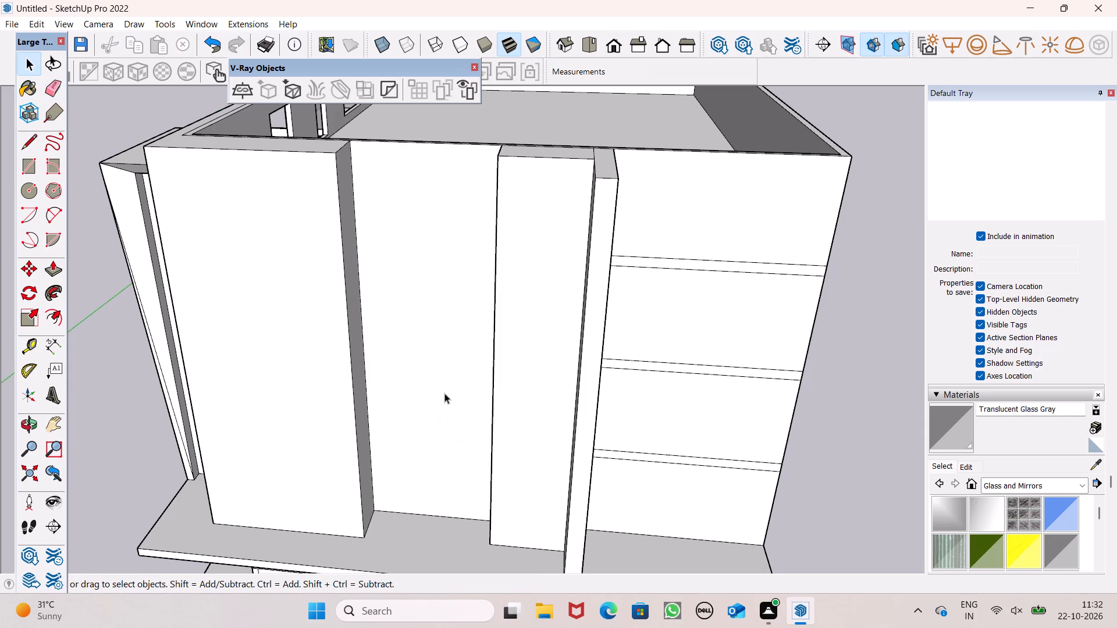
Draw a horizontal line about 13' 11 11/16" long across the upper part of the recessed wall, from corner pier to pilaster.
{"action": "middle_click_drag", "start_coordinate": [564, 402], "coordinate": [611, 366]}
{"action": "scroll", "coordinate": [607, 376], "scroll_direction": "down", "scroll_amount": 3}
{"action": "scroll", "coordinate": [542, 155], "scroll_direction": "up", "scroll_amount": 1}
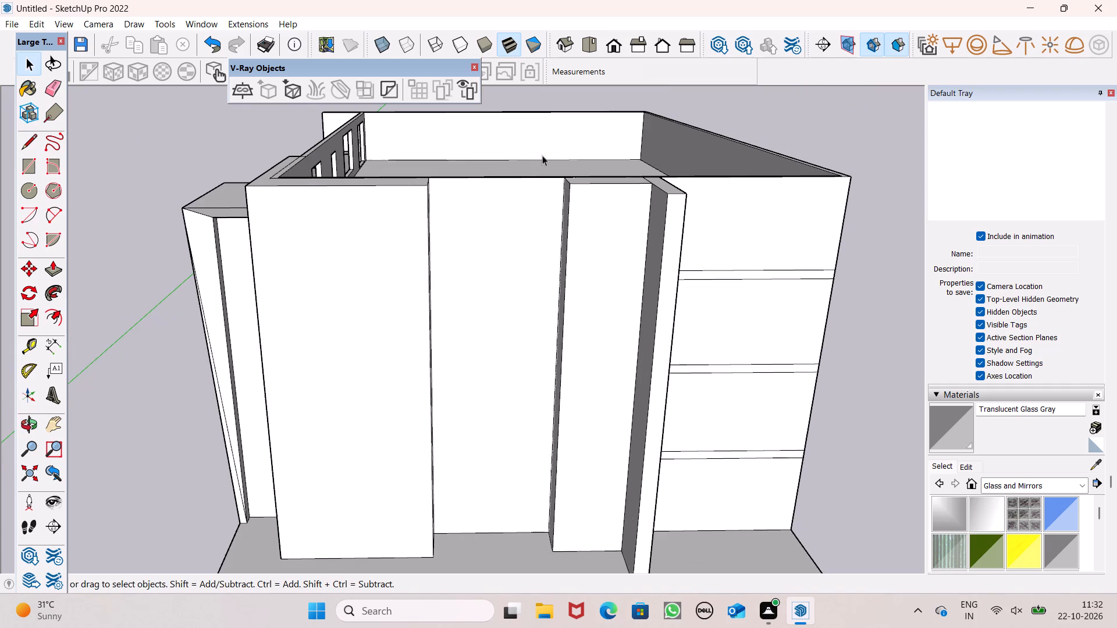
{"action": "middle_click_drag", "start_coordinate": [580, 172], "coordinate": [586, 143]}
{"action": "scroll", "coordinate": [518, 142], "scroll_direction": "up", "scroll_amount": 6}
{"action": "middle_click_drag", "start_coordinate": [556, 173], "coordinate": [497, 183]}
{"action": "scroll", "coordinate": [557, 174], "scroll_direction": "up", "scroll_amount": 1}
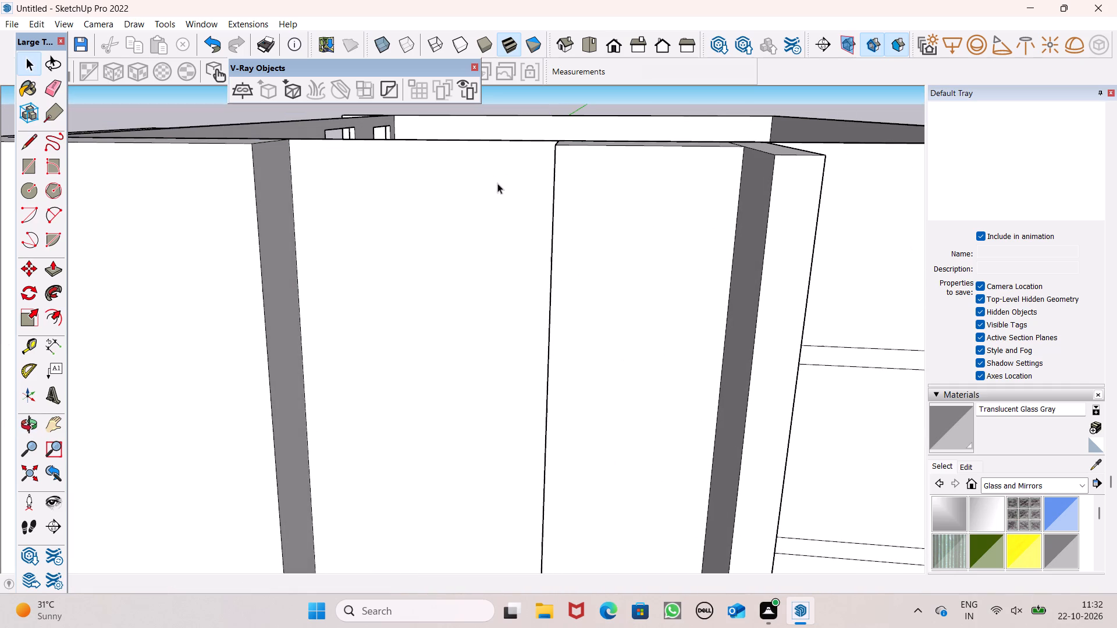
{"action": "left_click", "coordinate": [33, 143]}
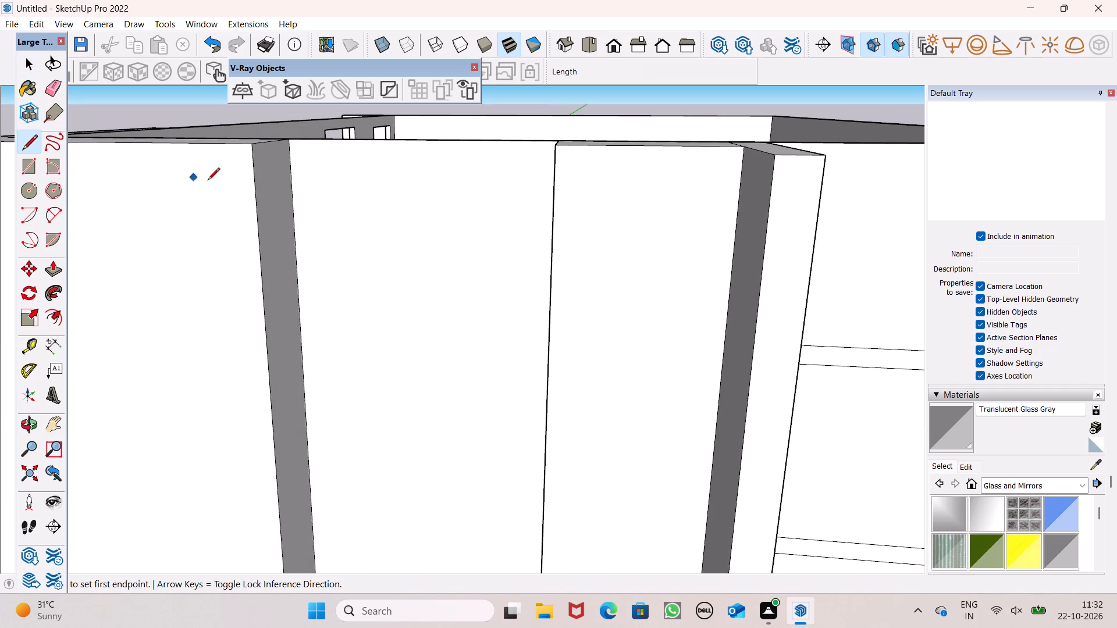
{"action": "middle_click_drag", "start_coordinate": [351, 218], "coordinate": [395, 239]}
{"action": "scroll", "coordinate": [395, 239], "scroll_direction": "up", "scroll_amount": 3}
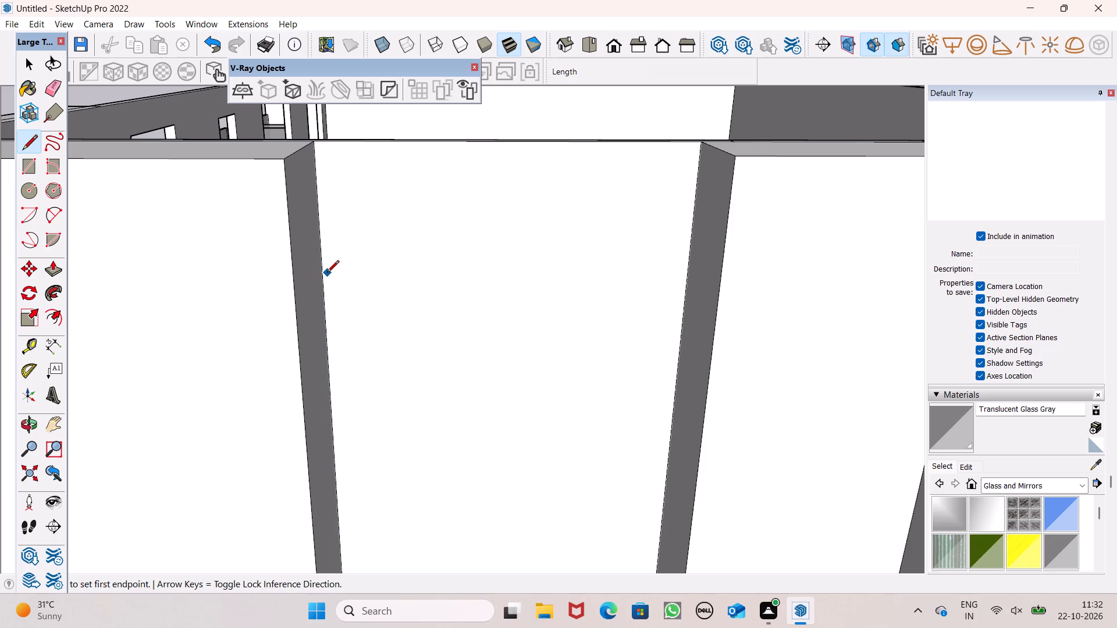
{"action": "left_click", "coordinate": [329, 336]}
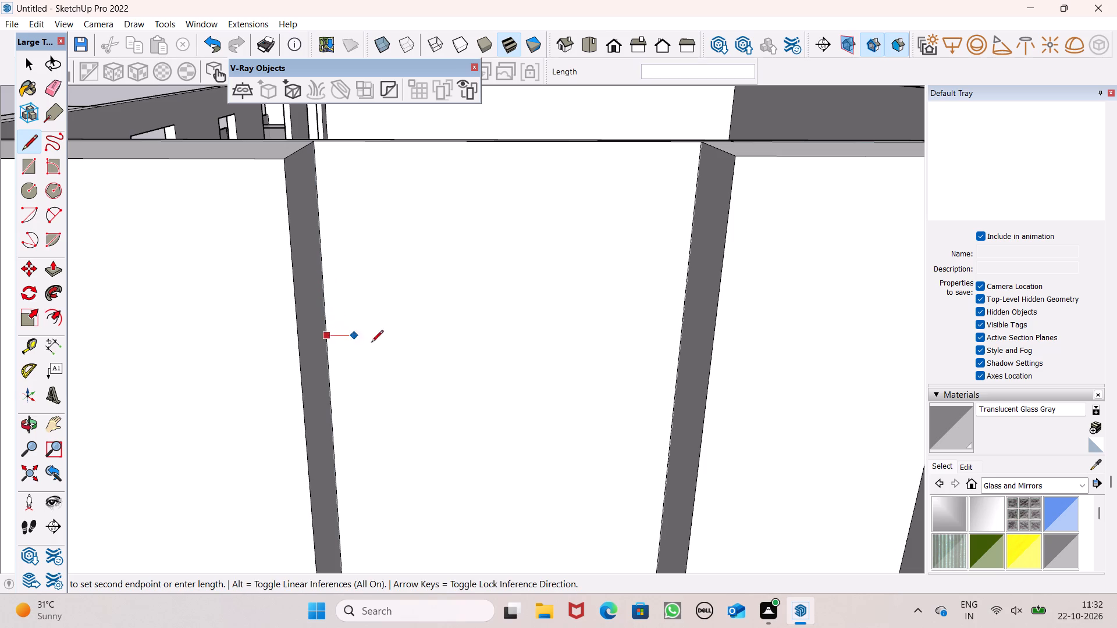
{"action": "left_click", "coordinate": [684, 338]}
Push/Pull the recessed wall's panel above the horizontal line outward 2' 1 1/4" to form a header.
{"action": "scroll", "coordinate": [523, 181], "scroll_direction": "down", "scroll_amount": 14}
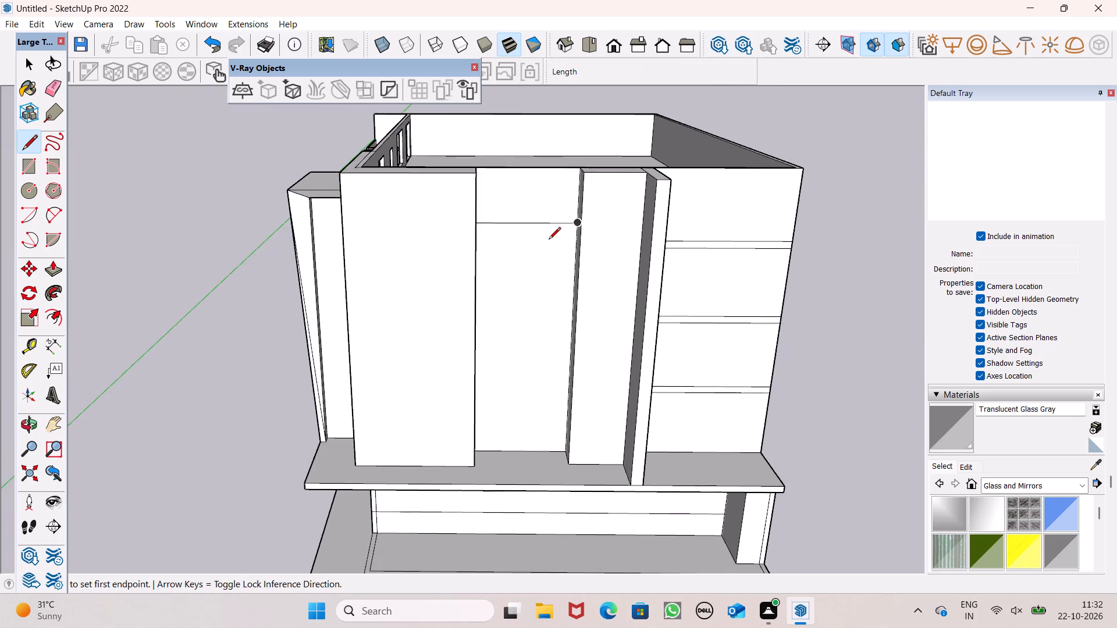
{"action": "middle_click_drag", "start_coordinate": [550, 259], "coordinate": [500, 304]}
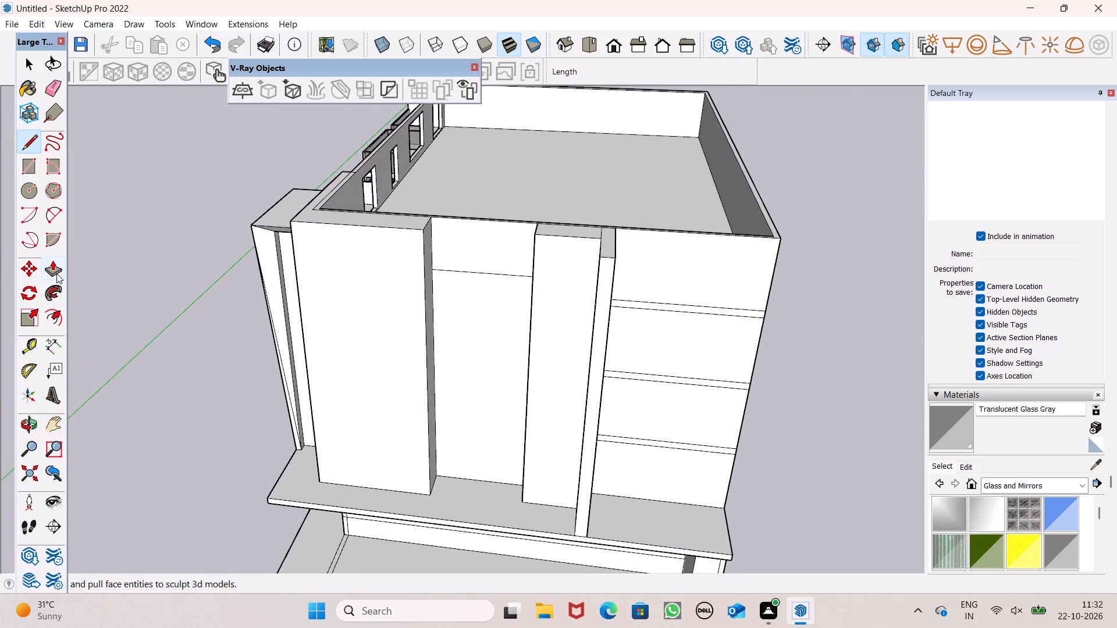
{"action": "left_click", "coordinate": [56, 273]}
{"action": "scroll", "coordinate": [313, 309], "scroll_direction": "up", "scroll_amount": 3}
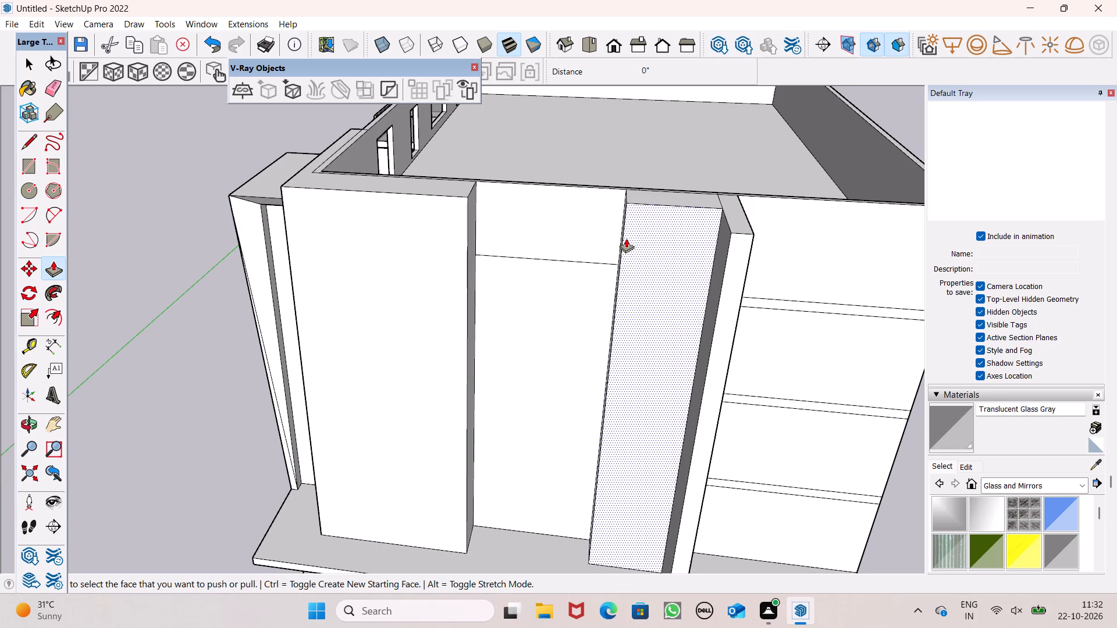
{"action": "middle_click_drag", "start_coordinate": [643, 262], "coordinate": [681, 363]}
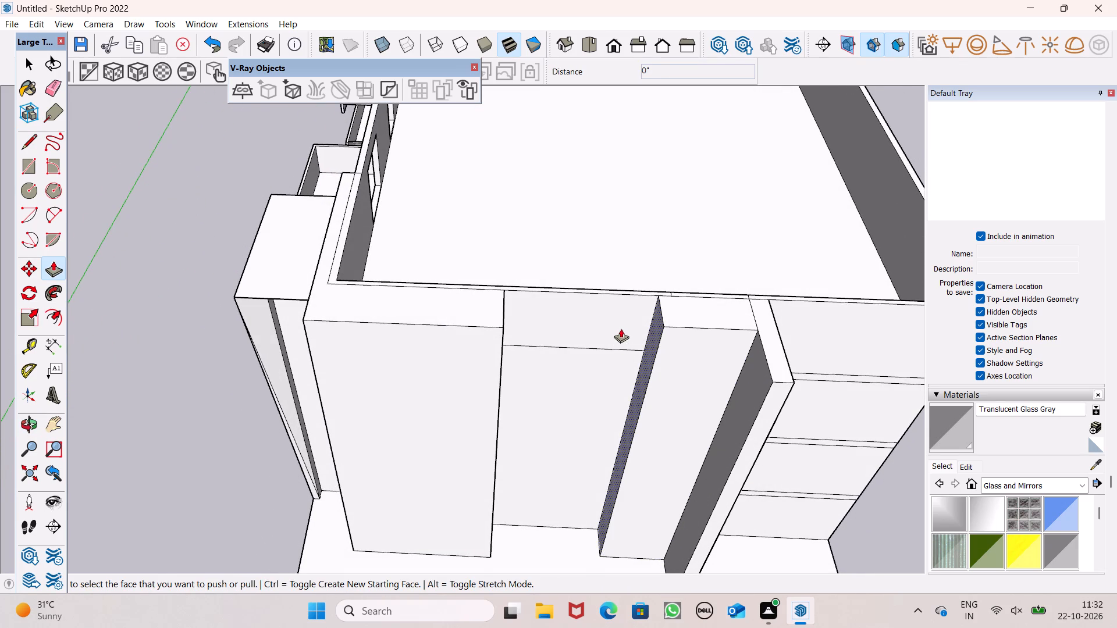
{"action": "scroll", "coordinate": [621, 329], "scroll_direction": "up", "scroll_amount": 4}
{"action": "left_click_drag", "start_coordinate": [616, 329], "coordinate": [624, 338]}
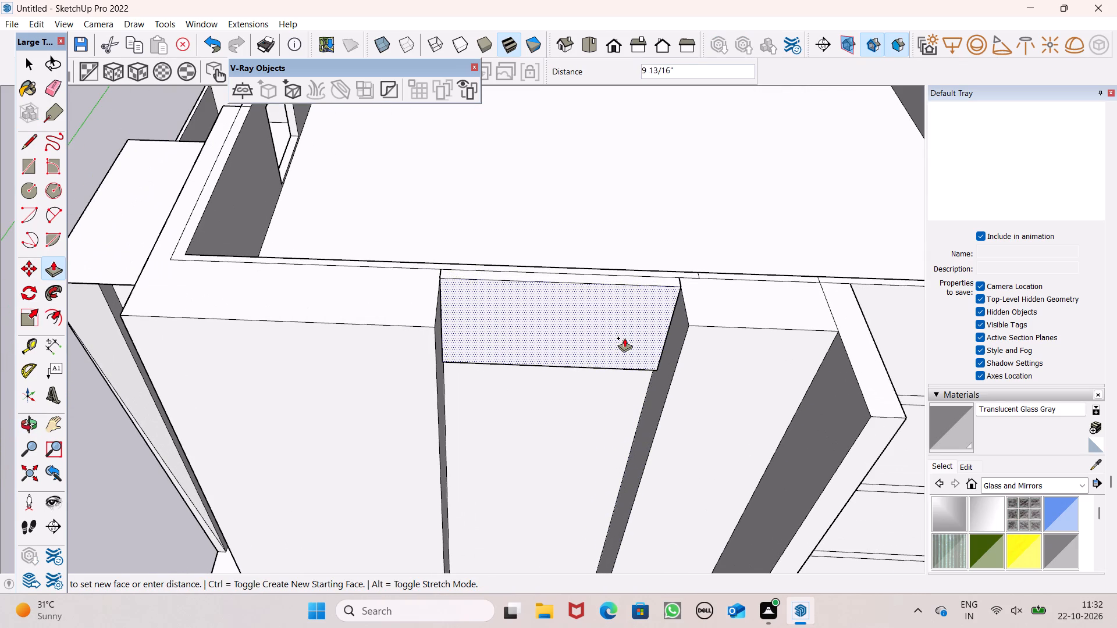
{"action": "left_click_drag", "start_coordinate": [624, 338], "coordinate": [646, 351]}
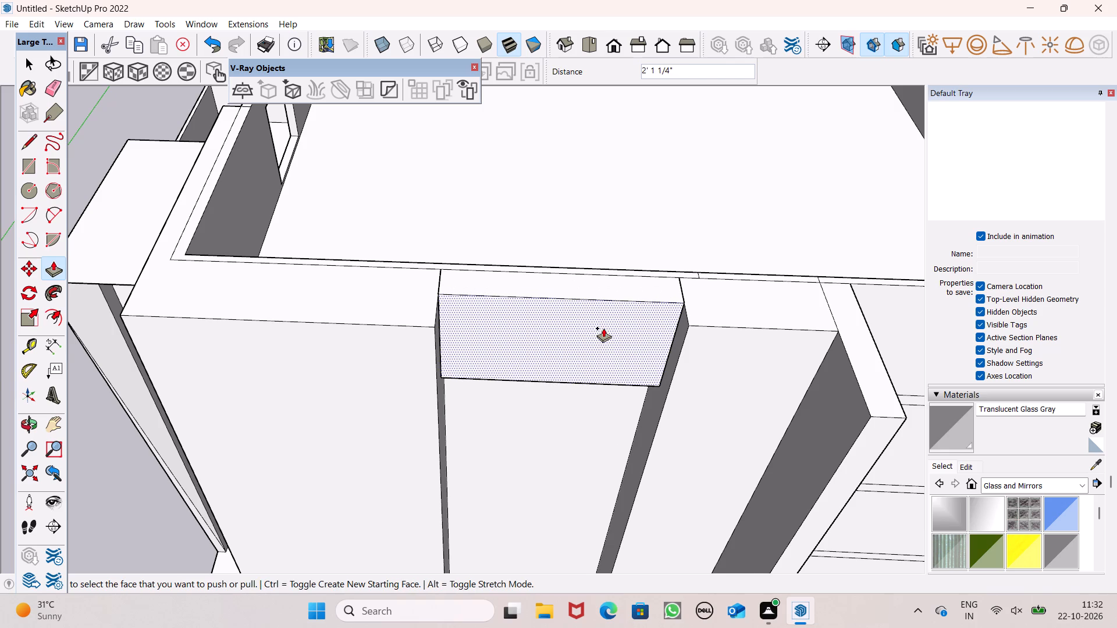
Push/Pull the recessed wall panel below the header outward 8 11/16".
{"action": "scroll", "coordinate": [603, 328], "scroll_direction": "down", "scroll_amount": 4}
{"action": "middle_click_drag", "start_coordinate": [609, 331], "coordinate": [499, 147]}
{"action": "scroll", "coordinate": [472, 302], "scroll_direction": "up", "scroll_amount": 1}
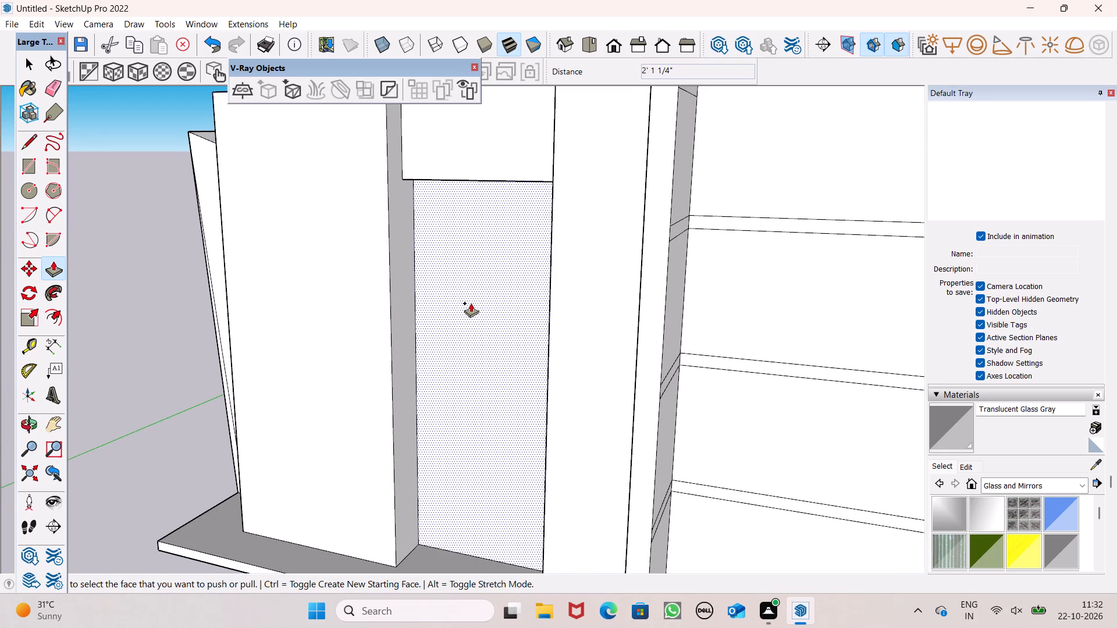
{"action": "middle_click_drag", "start_coordinate": [495, 325], "coordinate": [514, 349]}
{"action": "left_click", "coordinate": [506, 333]}
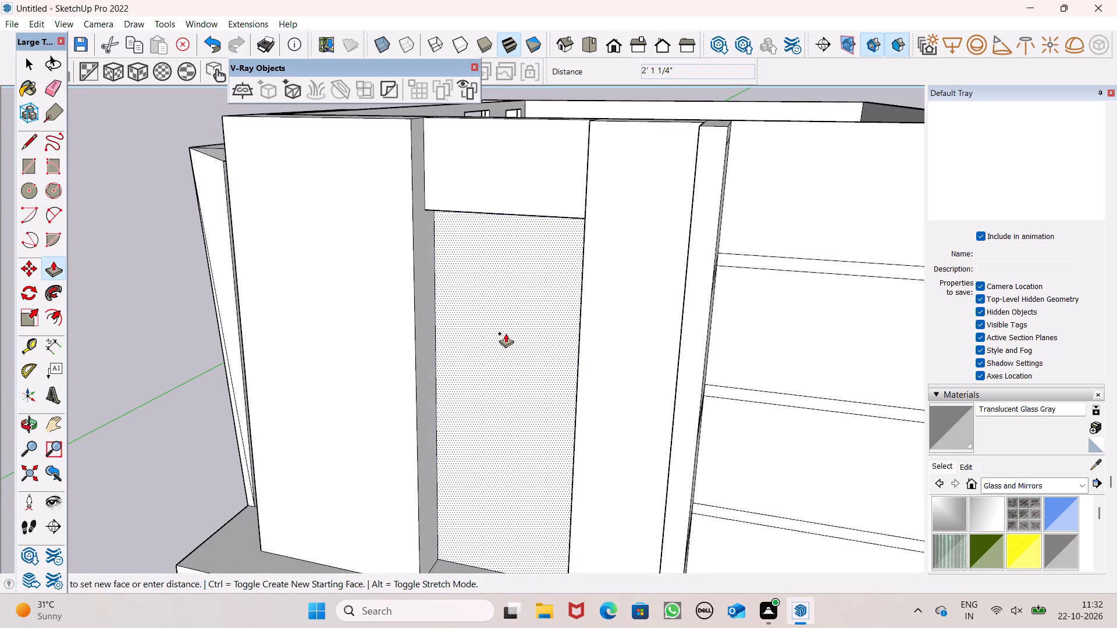
{"action": "scroll", "coordinate": [510, 315], "scroll_direction": "down", "scroll_amount": 2}
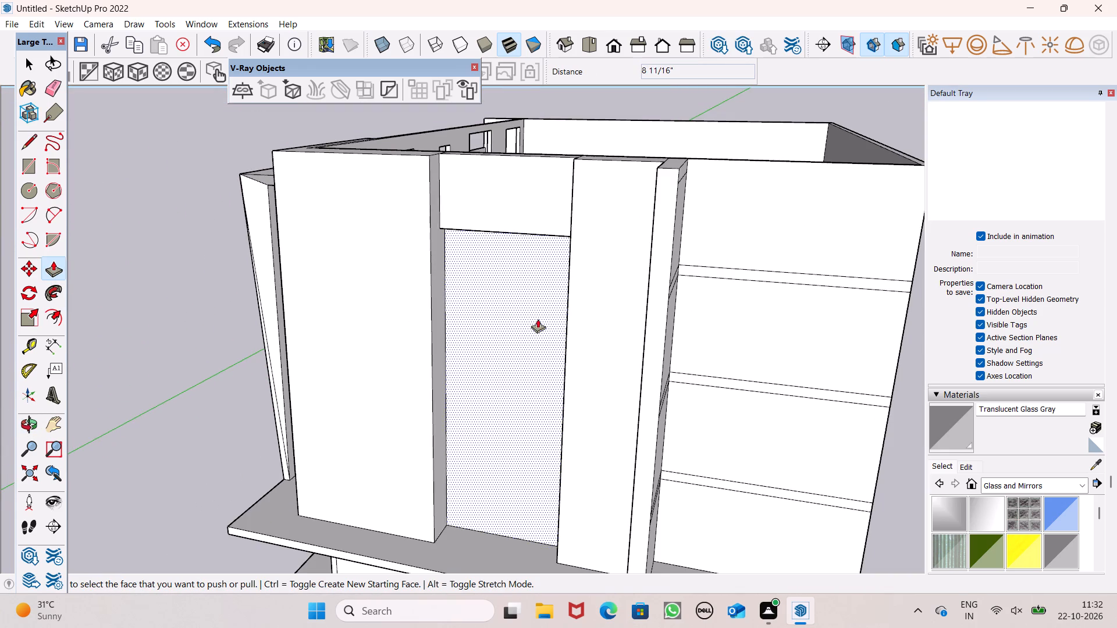
{"action": "middle_click_drag", "start_coordinate": [578, 273], "coordinate": [645, 164]}
{"action": "key", "text": "space"}
Examine the header, recessed bay and pilaster from below, from above and across the whole building.
{"action": "scroll", "coordinate": [548, 226], "scroll_direction": "down", "scroll_amount": 1}
{"action": "middle_click_drag", "start_coordinate": [563, 237], "coordinate": [593, 53]}
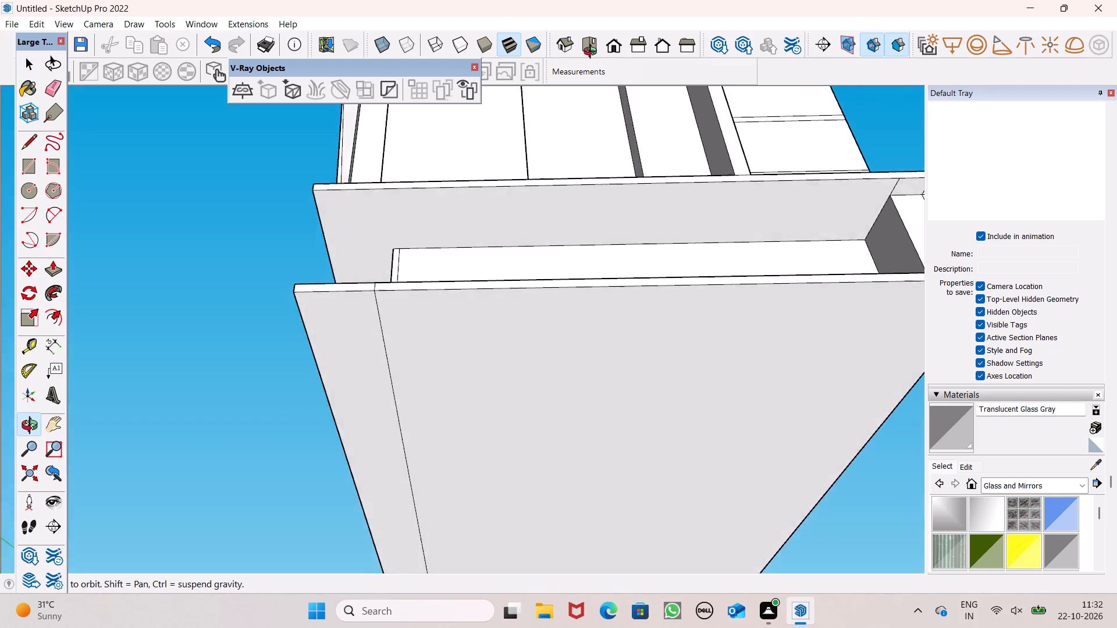
{"action": "middle_click_drag", "start_coordinate": [593, 53], "coordinate": [570, 152]}
{"action": "scroll", "coordinate": [570, 156], "scroll_direction": "up", "scroll_amount": 1}
{"action": "scroll", "coordinate": [546, 240], "scroll_direction": "down", "scroll_amount": 6}
{"action": "scroll", "coordinate": [524, 206], "scroll_direction": "up", "scroll_amount": 1}
{"action": "scroll", "coordinate": [528, 142], "scroll_direction": "up", "scroll_amount": 5}
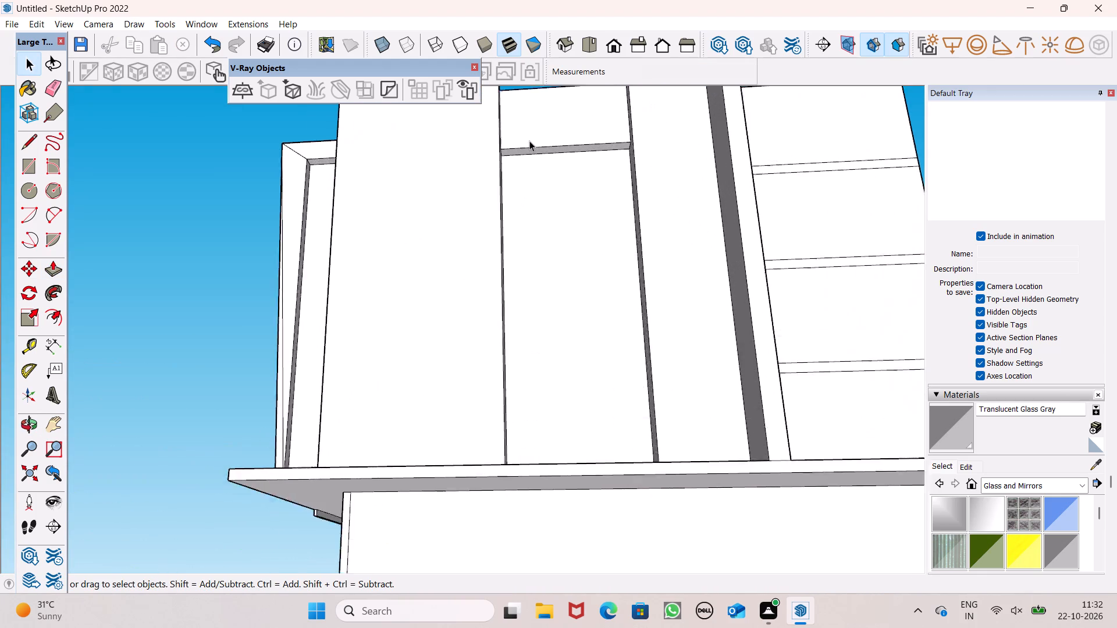
{"action": "scroll", "coordinate": [529, 141], "scroll_direction": "up", "scroll_amount": 1}
{"action": "middle_click_drag", "start_coordinate": [546, 140], "coordinate": [543, 202]}
{"action": "scroll", "coordinate": [507, 182], "scroll_direction": "down", "scroll_amount": 13}
{"action": "middle_click_drag", "start_coordinate": [515, 185], "coordinate": [518, 344]}
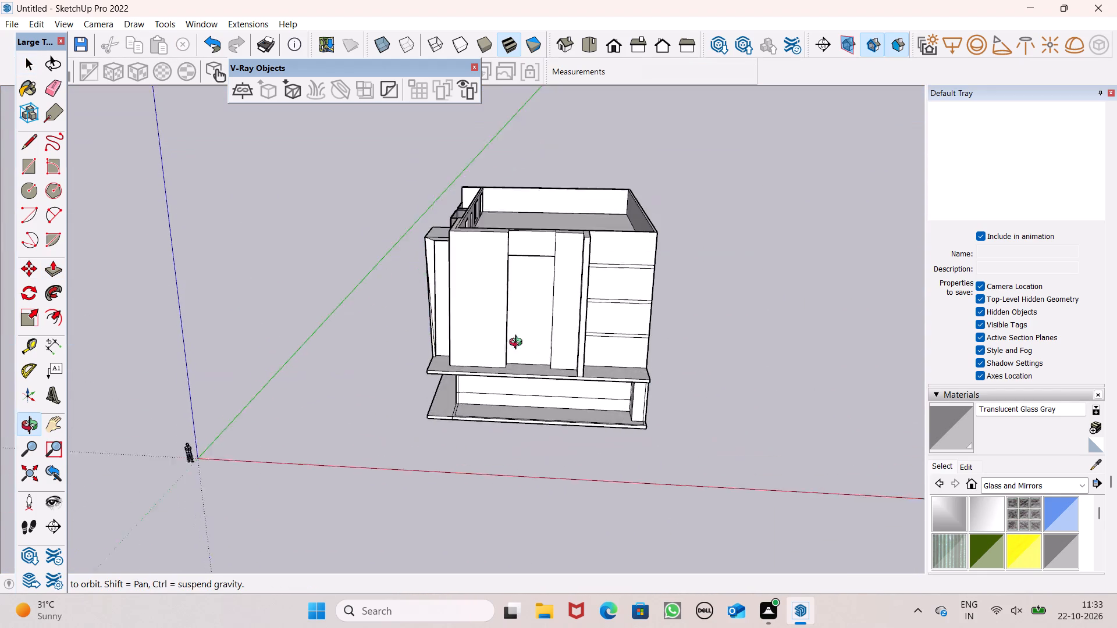
{"action": "middle_click_drag", "start_coordinate": [518, 344], "coordinate": [521, 350]}
{"action": "scroll", "coordinate": [532, 354], "scroll_direction": "up", "scroll_amount": 5}
{"action": "middle_click_drag", "start_coordinate": [620, 323], "coordinate": [542, 333]}
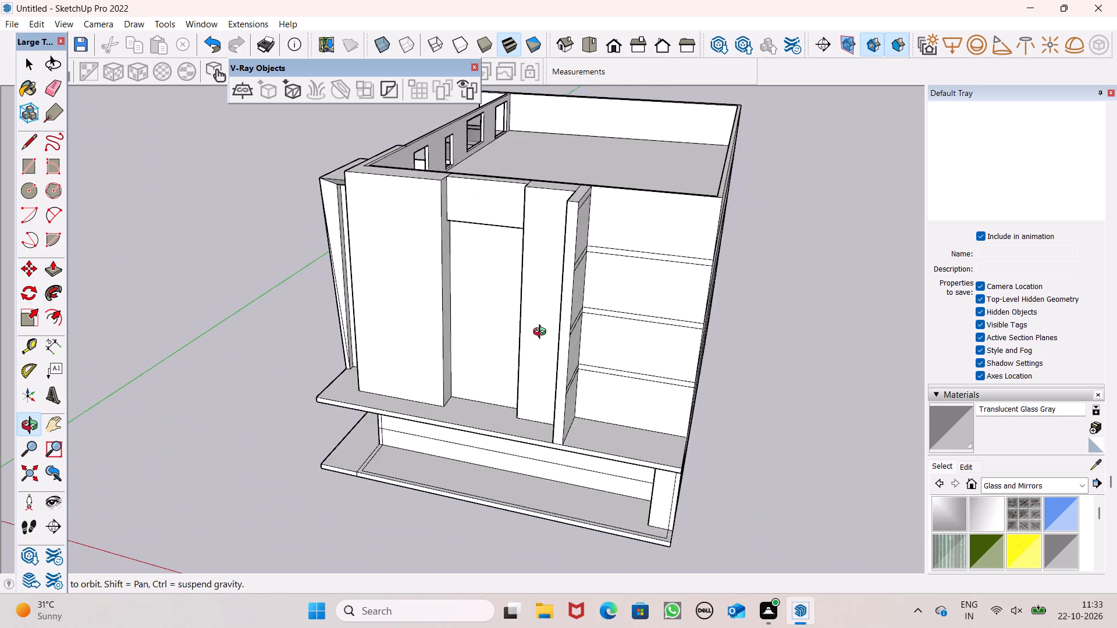
{"action": "middle_click_drag", "start_coordinate": [542, 333], "coordinate": [518, 354]}
{"action": "scroll", "coordinate": [517, 353], "scroll_direction": "up", "scroll_amount": 1}
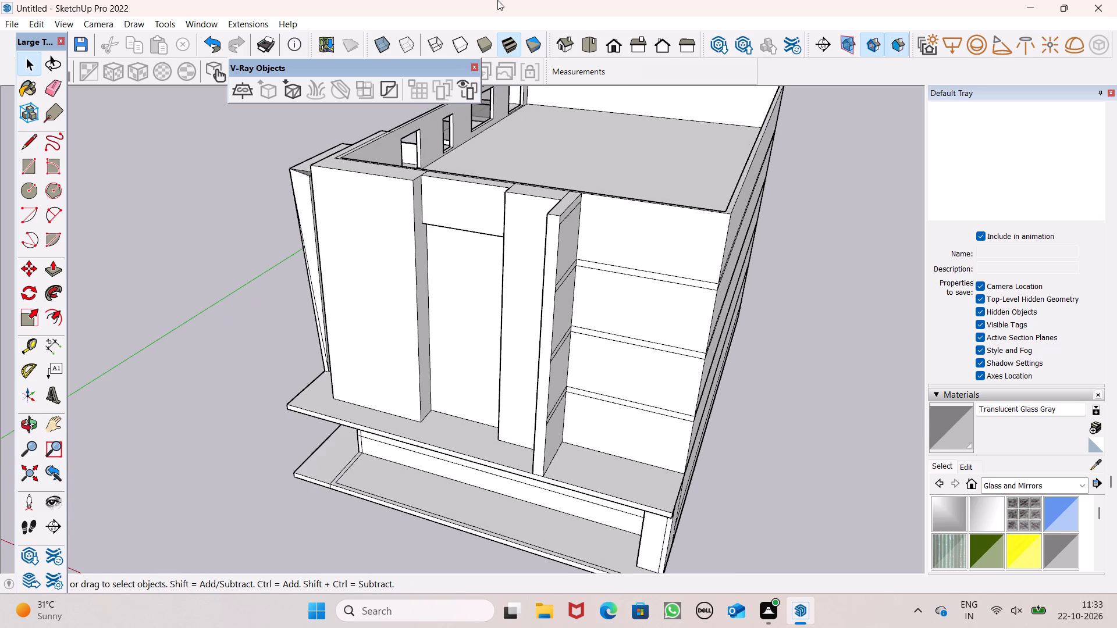
{"action": "scroll", "coordinate": [621, 119], "scroll_direction": "down", "scroll_amount": 4}
{"action": "middle_click_drag", "start_coordinate": [599, 239], "coordinate": [589, 154]}
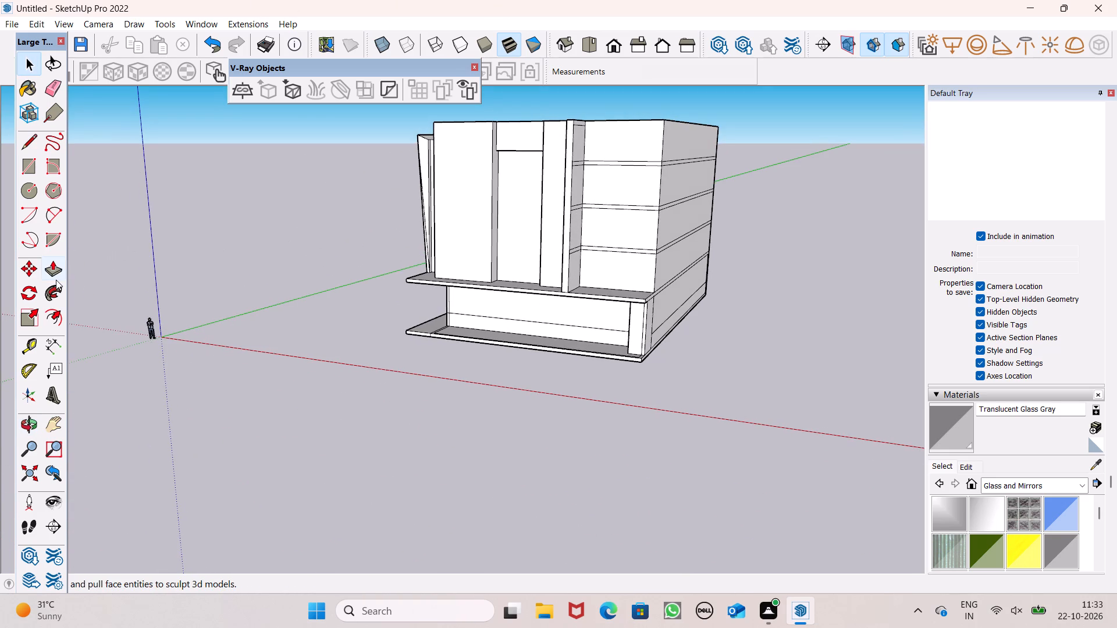
Draw two 1' vertical lines across the projecting slab's front edge, continuing both edges of the fin's front face.
{"action": "left_click", "coordinate": [56, 276]}
{"action": "scroll", "coordinate": [444, 313], "scroll_direction": "up", "scroll_amount": 5}
{"action": "middle_click_drag", "start_coordinate": [724, 258], "coordinate": [746, 159]}
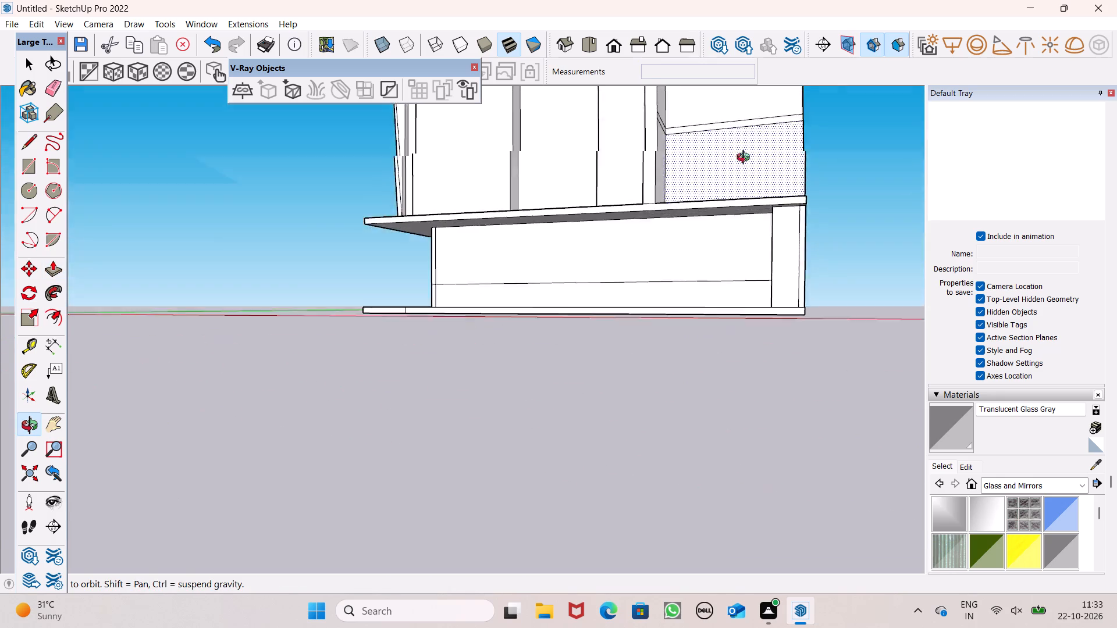
{"action": "middle_click_drag", "start_coordinate": [746, 159], "coordinate": [755, 101]}
{"action": "scroll", "coordinate": [586, 342], "scroll_direction": "down", "scroll_amount": 5}
{"action": "scroll", "coordinate": [631, 156], "scroll_direction": "up", "scroll_amount": 7}
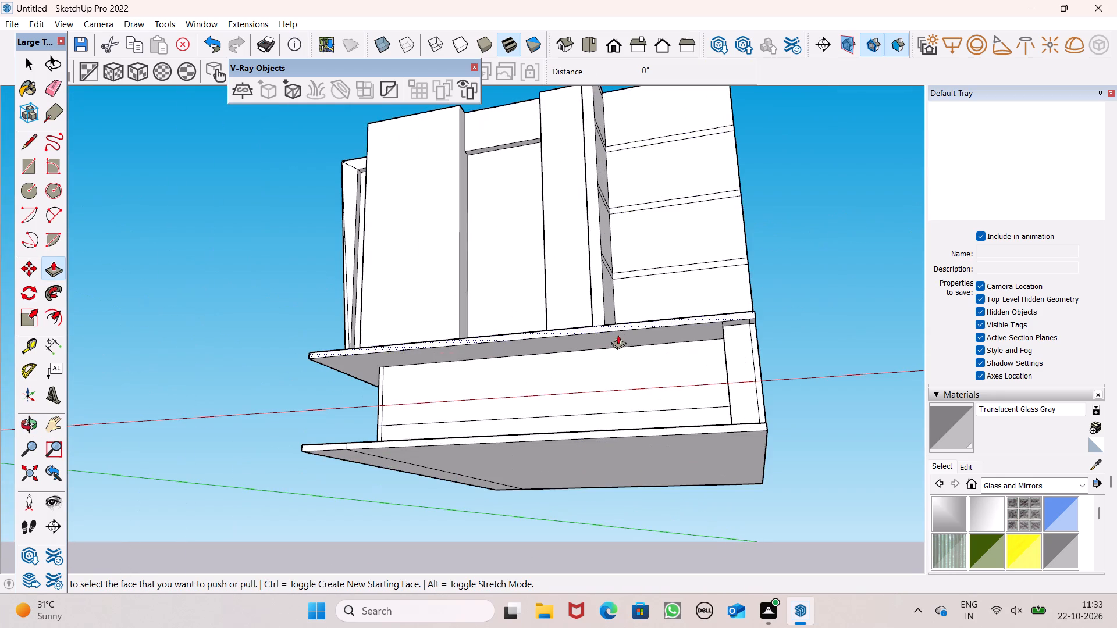
{"action": "scroll", "coordinate": [619, 328], "scroll_direction": "up", "scroll_amount": 5}
{"action": "left_click", "coordinate": [31, 139]}
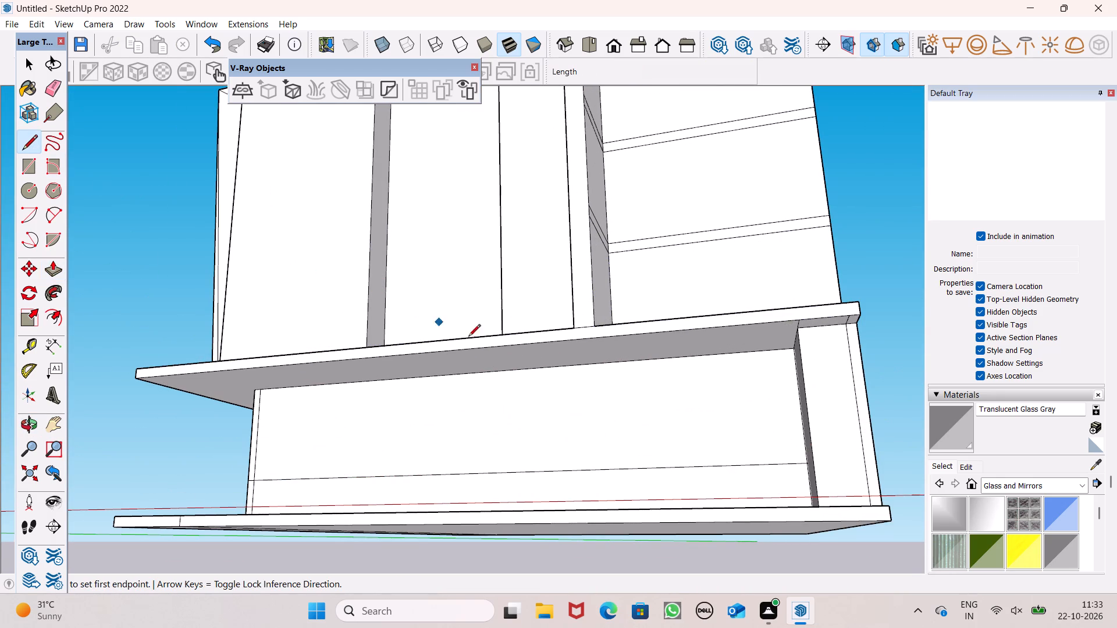
{"action": "scroll", "coordinate": [640, 388], "scroll_direction": "up", "scroll_amount": 4}
{"action": "left_click", "coordinate": [532, 292]}
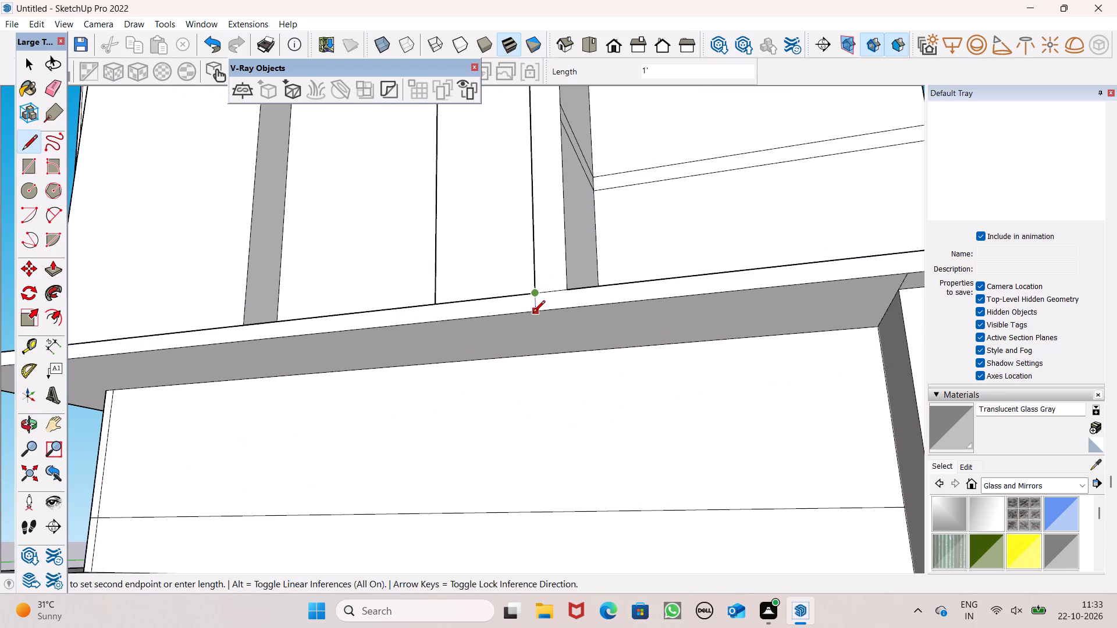
{"action": "left_click", "coordinate": [533, 313]}
{"action": "left_click", "coordinate": [565, 292]}
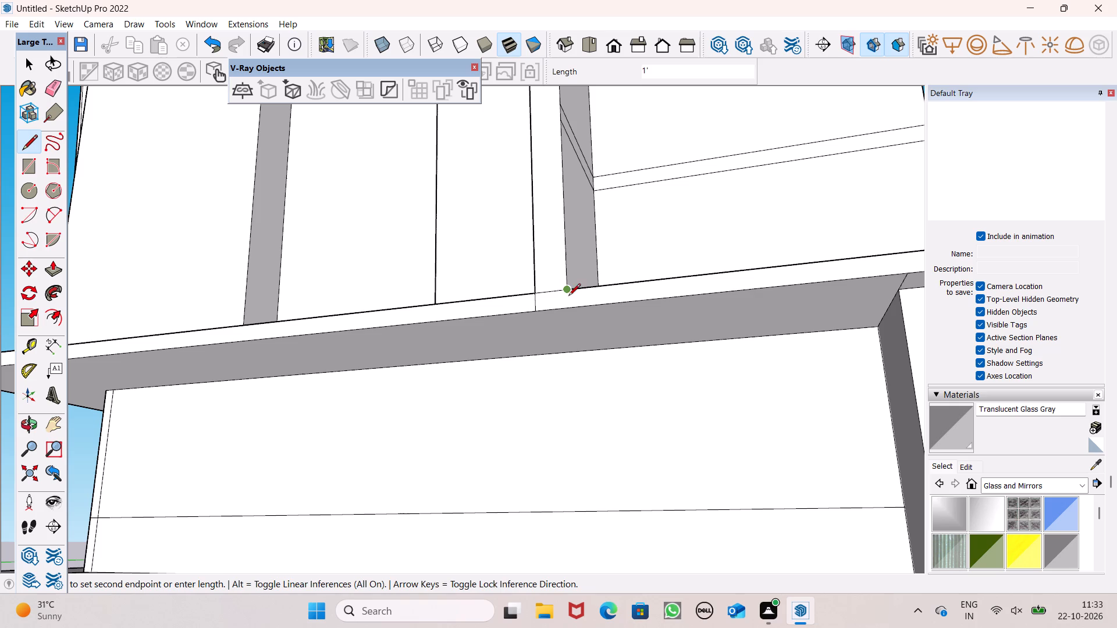
{"action": "left_click", "coordinate": [571, 308]}
Draw two 9' 7 7/8" lines across the projecting slab's underside, carrying both of the fin's edge lines back to the wall.
{"action": "middle_click_drag", "start_coordinate": [557, 372], "coordinate": [578, 305]}
{"action": "scroll", "coordinate": [577, 306], "scroll_direction": "up", "scroll_amount": 1}
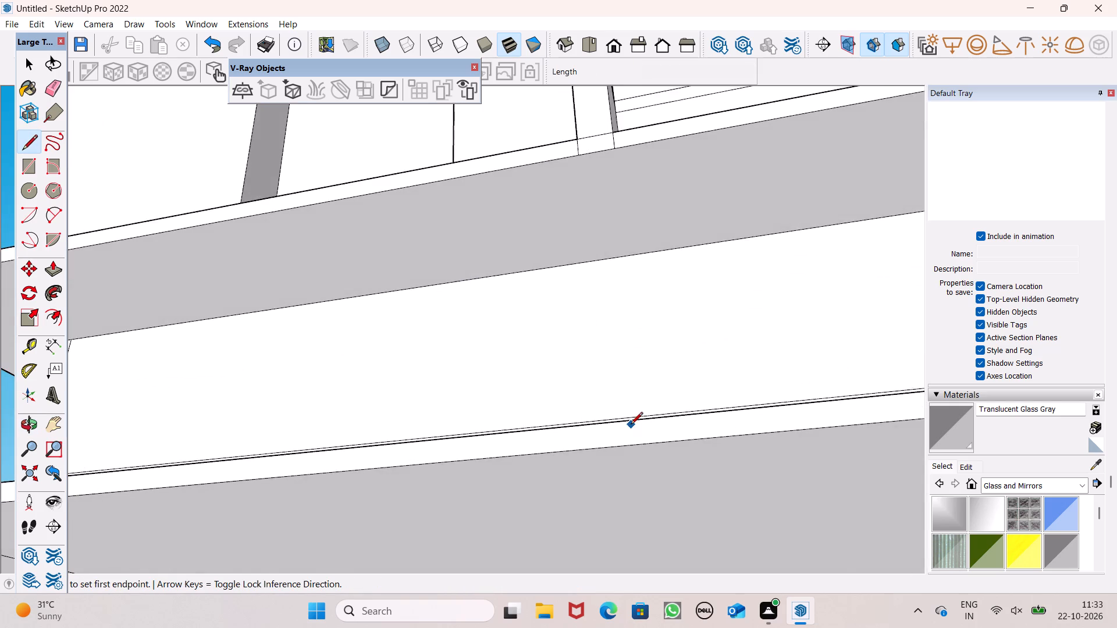
{"action": "scroll", "coordinate": [631, 425], "scroll_direction": "down", "scroll_amount": 6}
{"action": "middle_click_drag", "start_coordinate": [270, 313], "coordinate": [320, 241]}
{"action": "scroll", "coordinate": [557, 208], "scroll_direction": "up", "scroll_amount": 3}
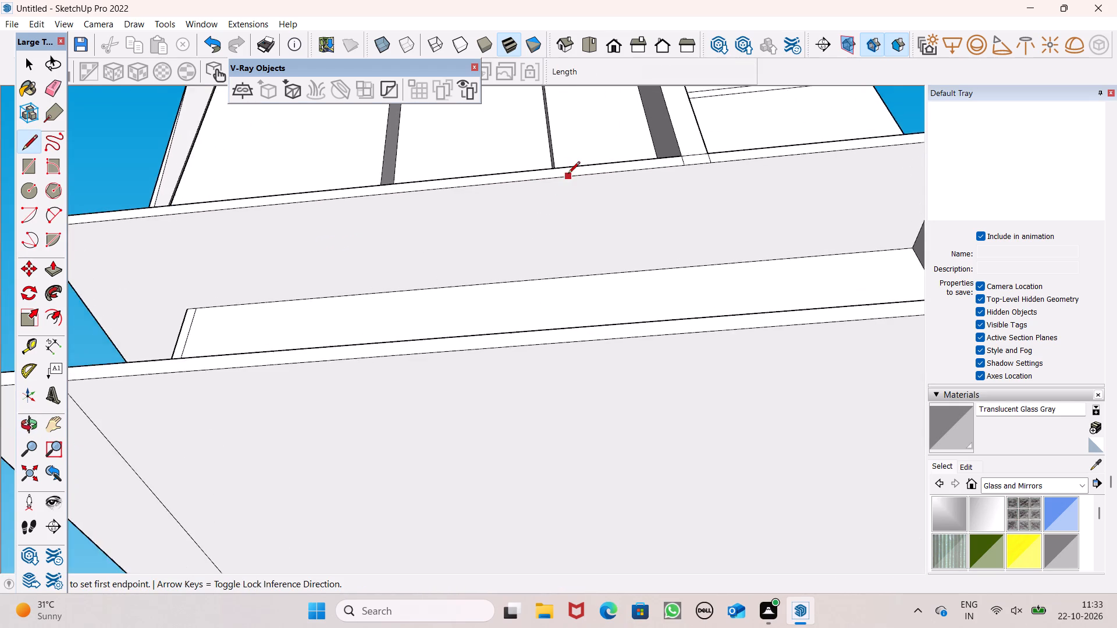
{"action": "scroll", "coordinate": [568, 174], "scroll_direction": "up", "scroll_amount": 2}
{"action": "scroll", "coordinate": [553, 399], "scroll_direction": "down", "scroll_amount": 3}
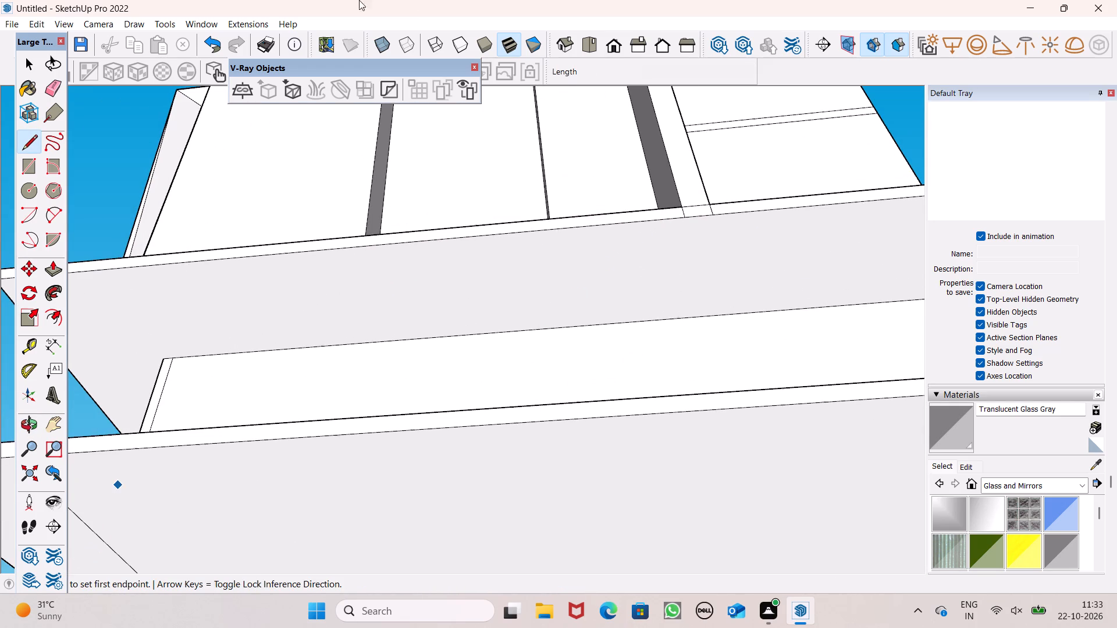
{"action": "scroll", "coordinate": [794, 216], "scroll_direction": "up", "scroll_amount": 6}
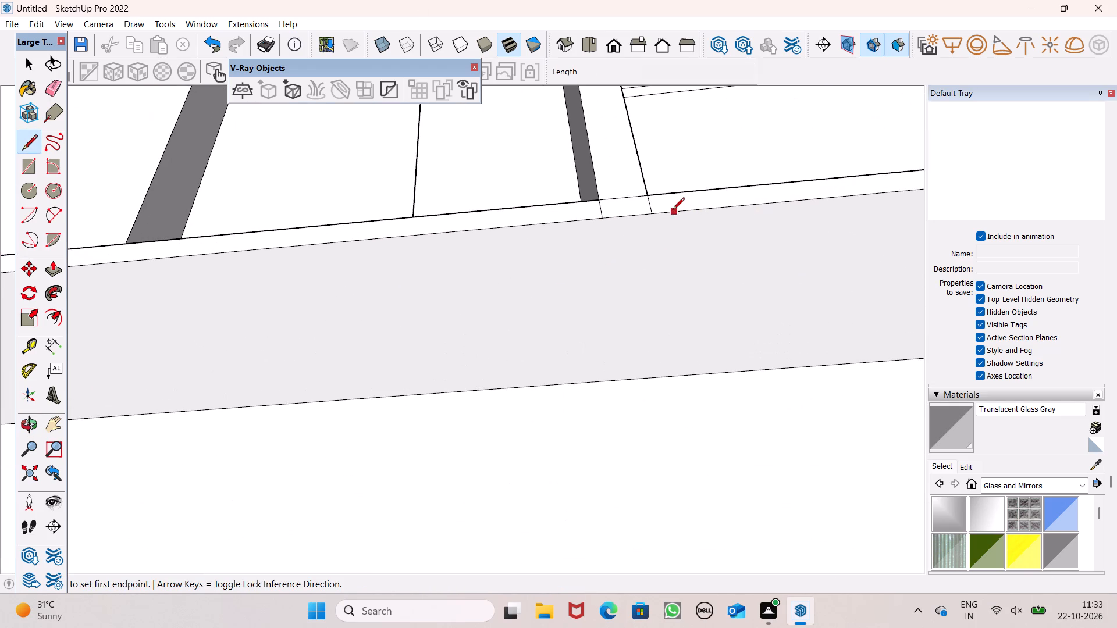
{"action": "left_click", "coordinate": [655, 208]}
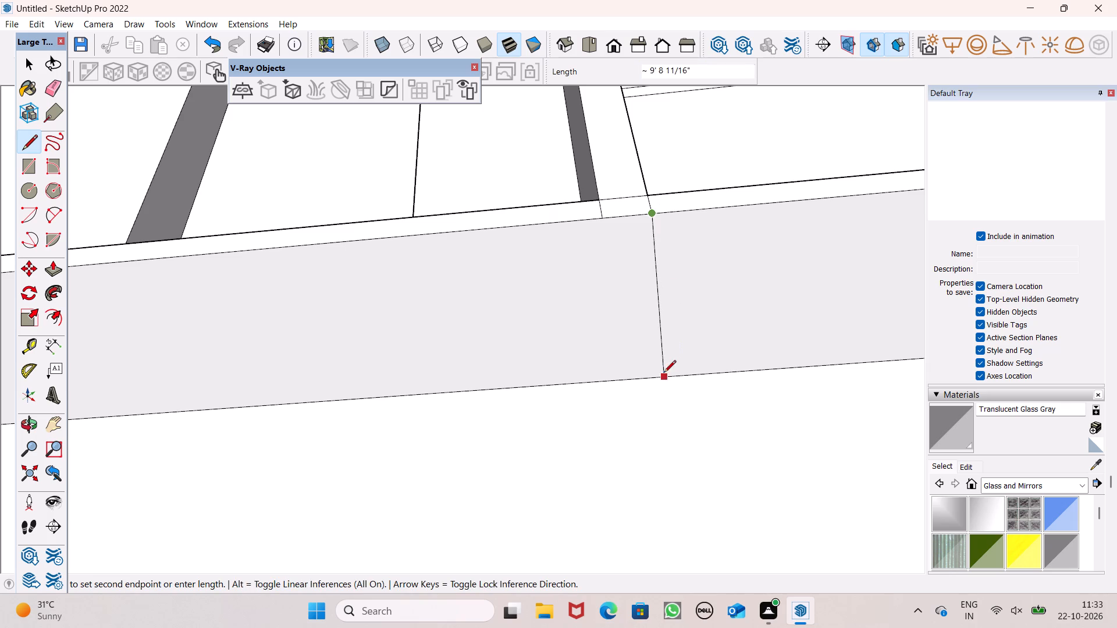
{"action": "left_click", "coordinate": [641, 377]}
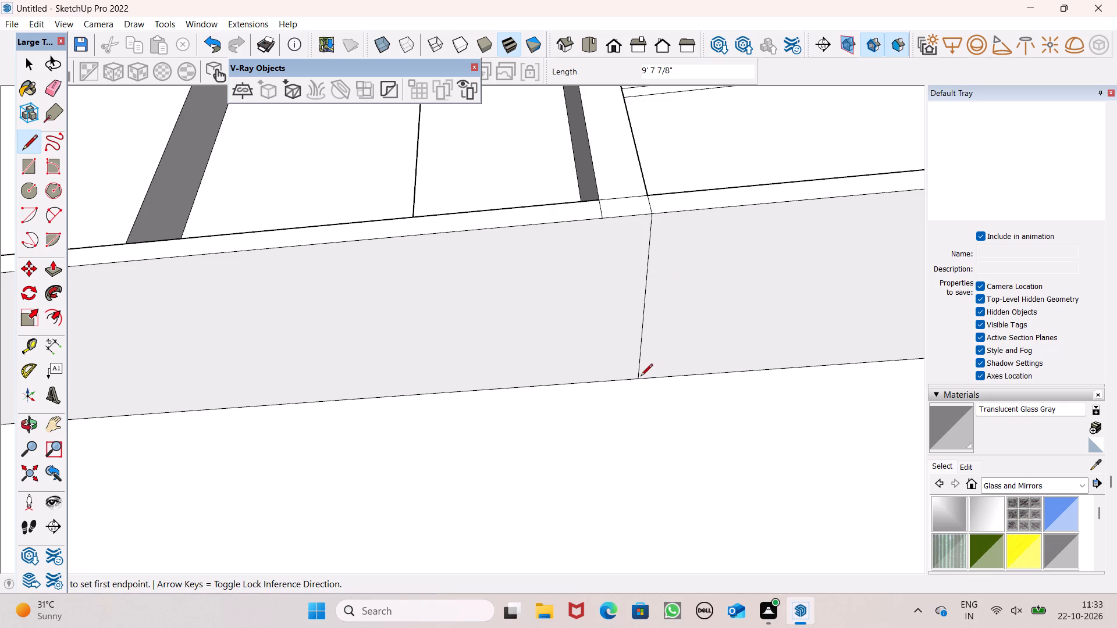
{"action": "left_click_drag", "start_coordinate": [603, 219], "coordinate": [603, 225]}
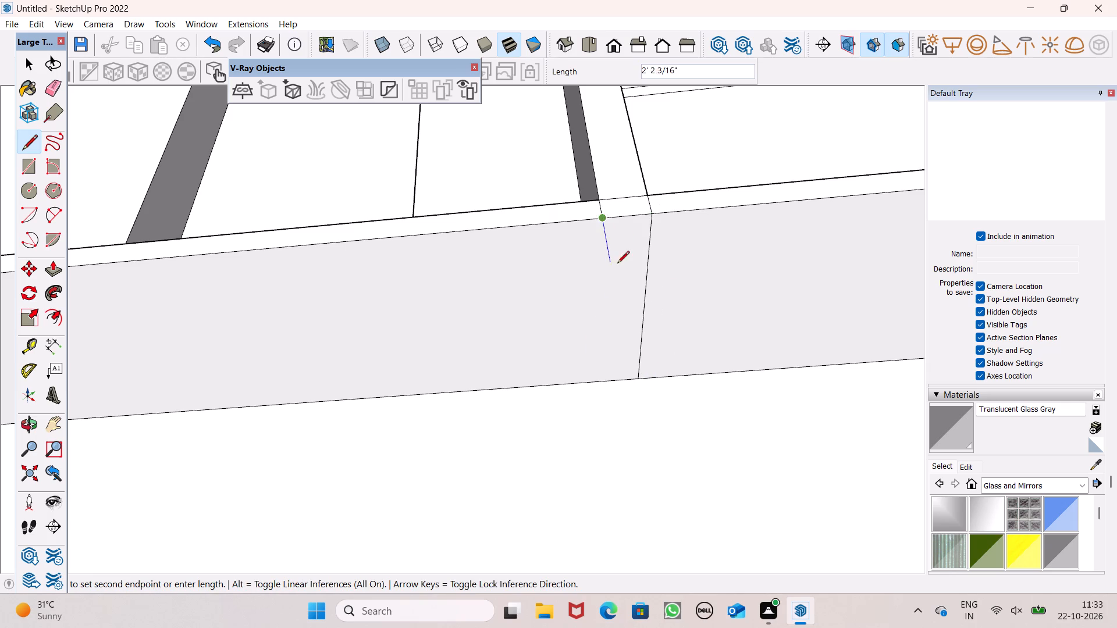
{"action": "left_click", "coordinate": [592, 381]}
Erase the short edge between the fin's front face and its continuation on the slab's front edge.
{"action": "left_click", "coordinate": [57, 87]}
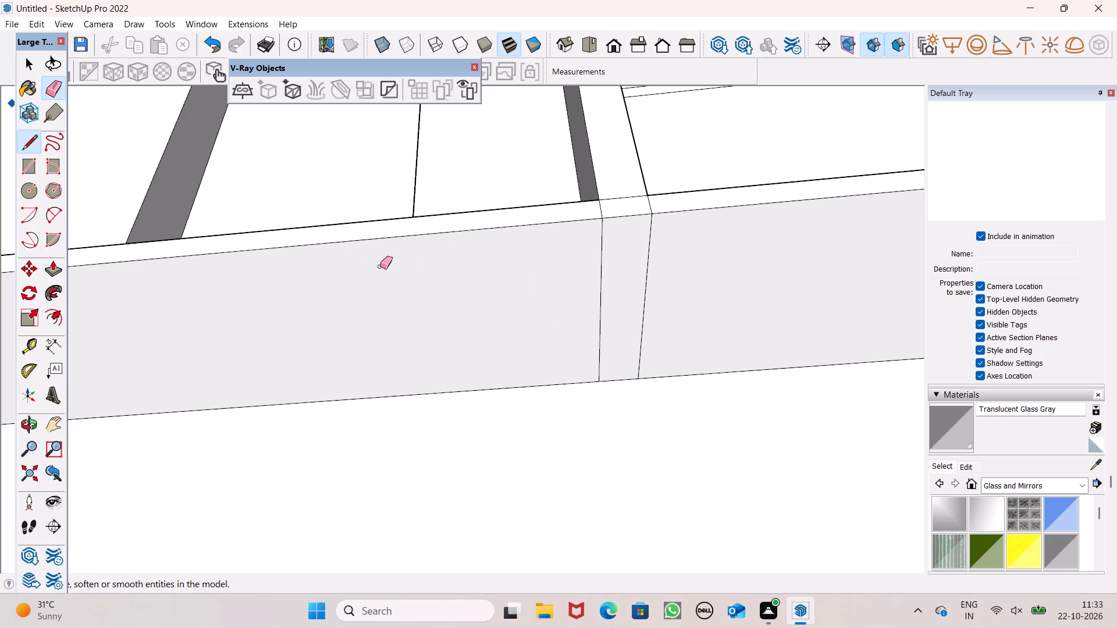
{"action": "left_click", "coordinate": [620, 197]}
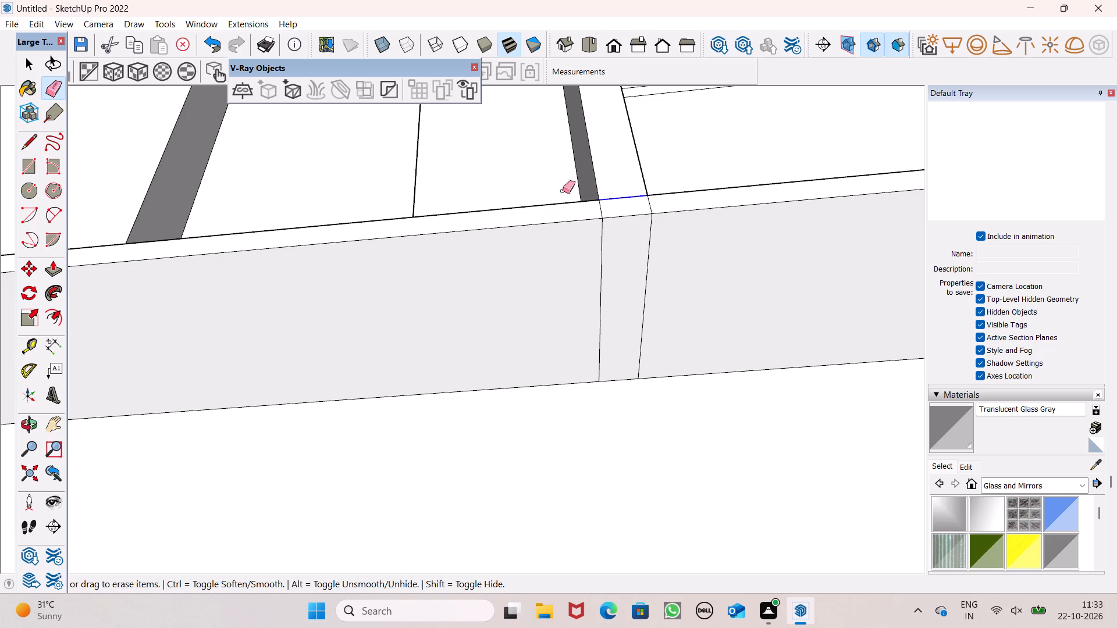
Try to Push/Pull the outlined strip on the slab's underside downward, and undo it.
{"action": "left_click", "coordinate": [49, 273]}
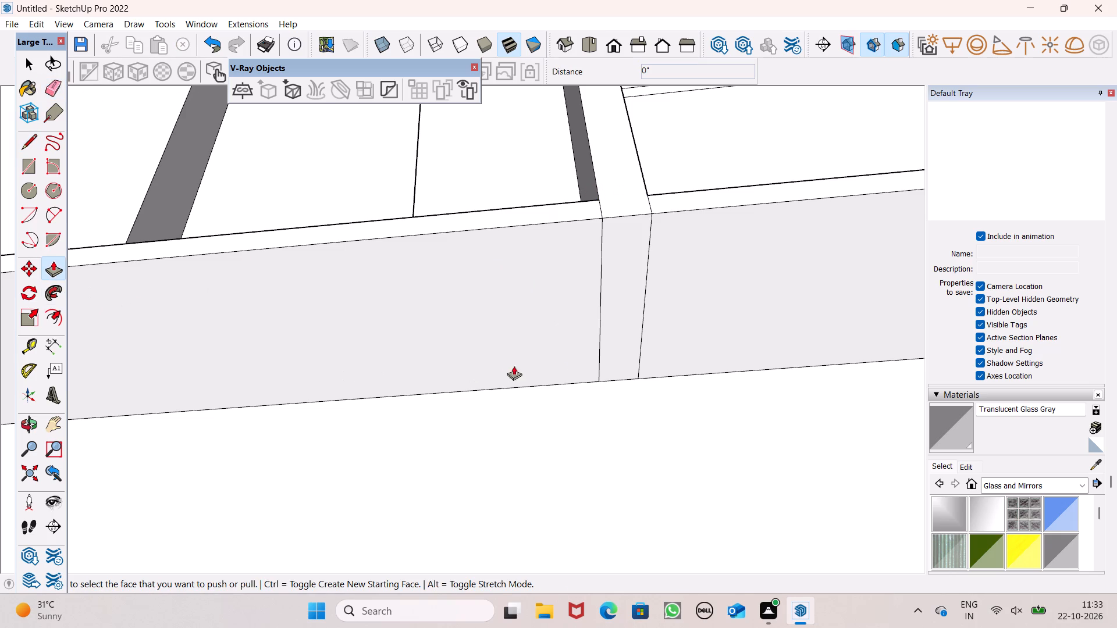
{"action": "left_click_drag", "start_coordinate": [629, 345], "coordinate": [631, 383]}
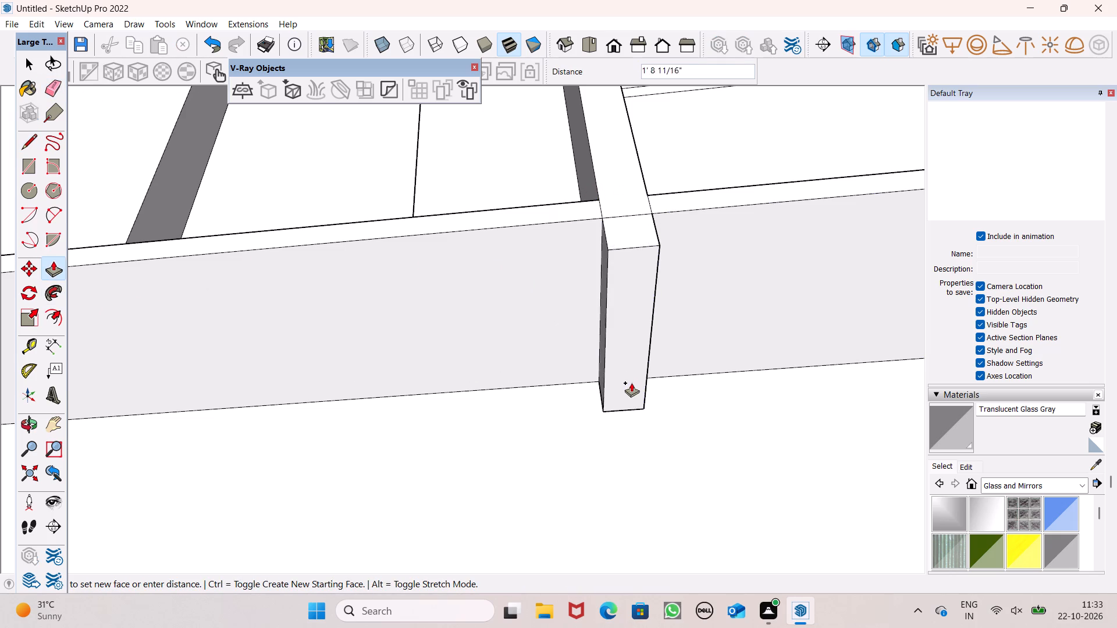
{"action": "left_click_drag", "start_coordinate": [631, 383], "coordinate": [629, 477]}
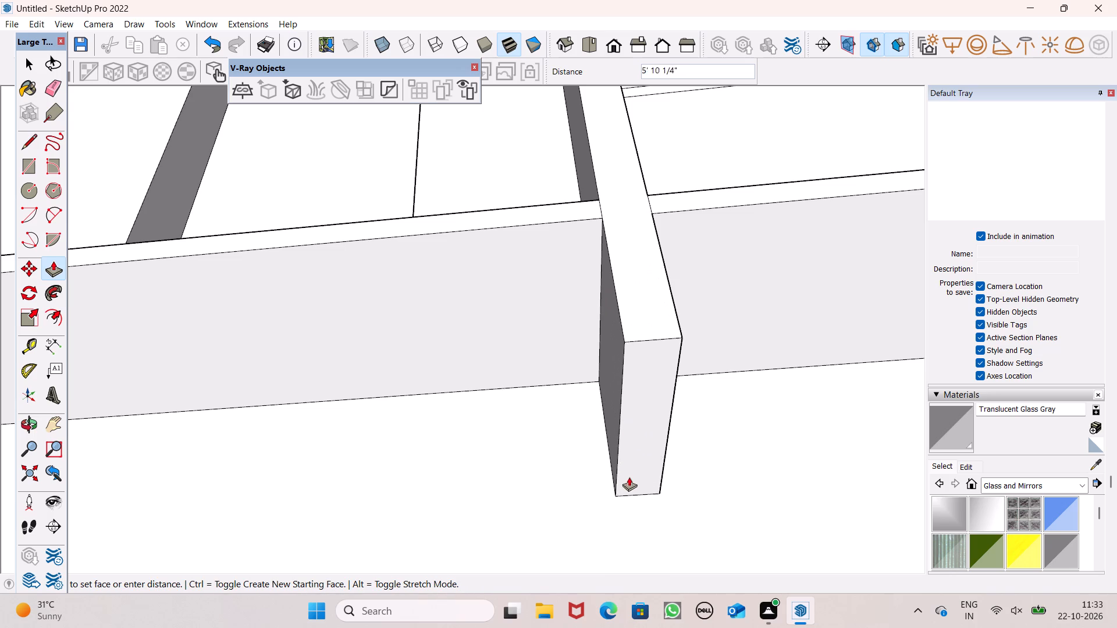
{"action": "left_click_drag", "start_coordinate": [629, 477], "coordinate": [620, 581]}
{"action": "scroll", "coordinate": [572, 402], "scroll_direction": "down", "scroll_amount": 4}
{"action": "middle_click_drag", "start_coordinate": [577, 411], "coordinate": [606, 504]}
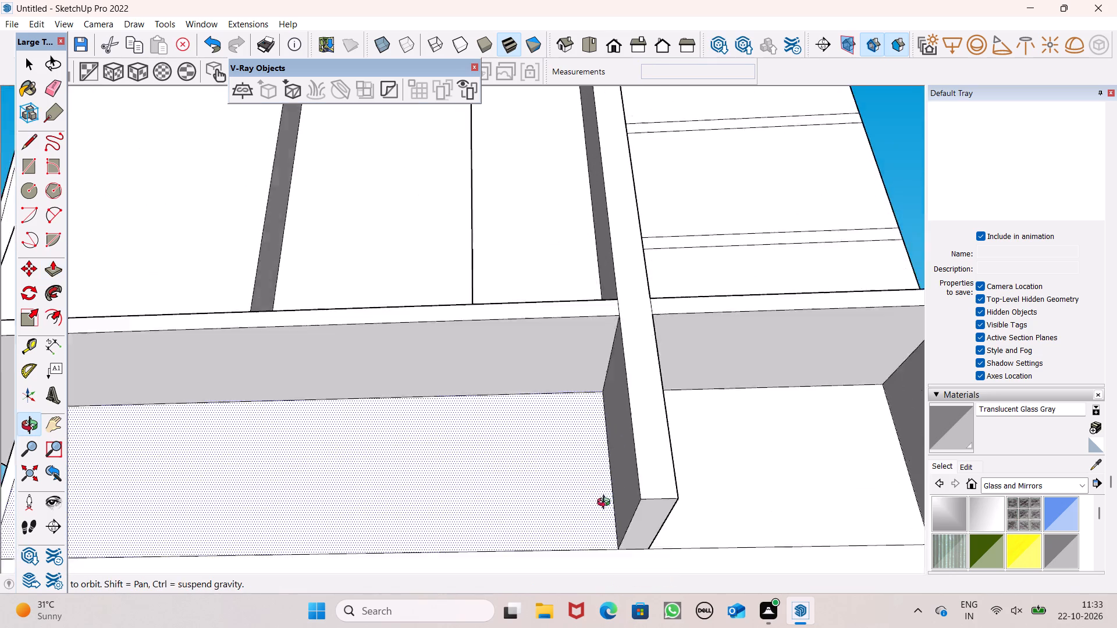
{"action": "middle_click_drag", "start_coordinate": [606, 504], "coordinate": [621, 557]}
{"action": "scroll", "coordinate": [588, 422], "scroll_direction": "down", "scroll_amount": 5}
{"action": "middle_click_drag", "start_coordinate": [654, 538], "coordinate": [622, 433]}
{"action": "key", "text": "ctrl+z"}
Push/Pull the outlined strip on the slab's underside downward 12' 10 1/8" to extend the fin toward the base slab.
{"action": "middle_click_drag", "start_coordinate": [606, 487], "coordinate": [618, 547]}
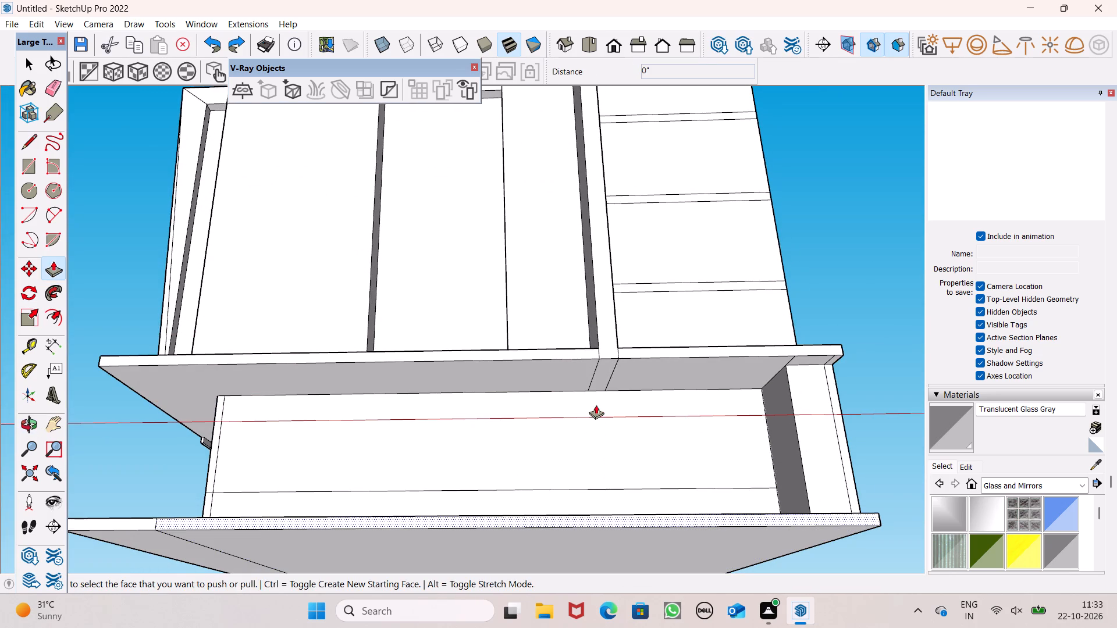
{"action": "left_click_drag", "start_coordinate": [599, 376], "coordinate": [608, 506]}
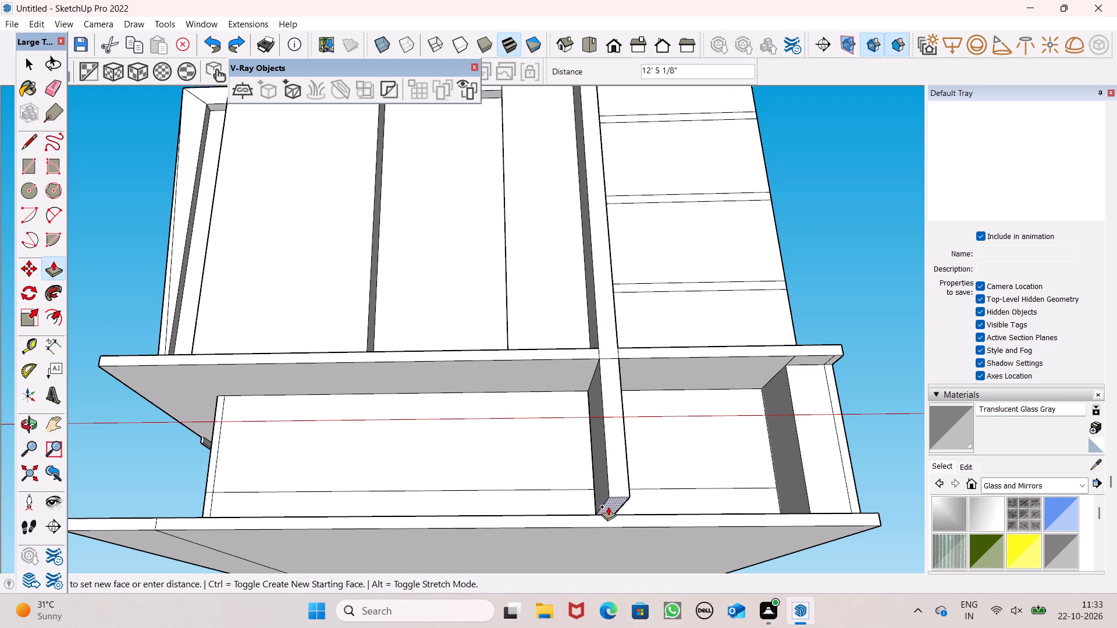
{"action": "left_click_drag", "start_coordinate": [608, 506], "coordinate": [608, 511]}
Push/Pull the bottom face of the fin's lower section downward 10 1/2" toward the base slab.
{"action": "scroll", "coordinate": [596, 463], "scroll_direction": "down", "scroll_amount": 3}
{"action": "middle_click_drag", "start_coordinate": [682, 467], "coordinate": [724, 559]}
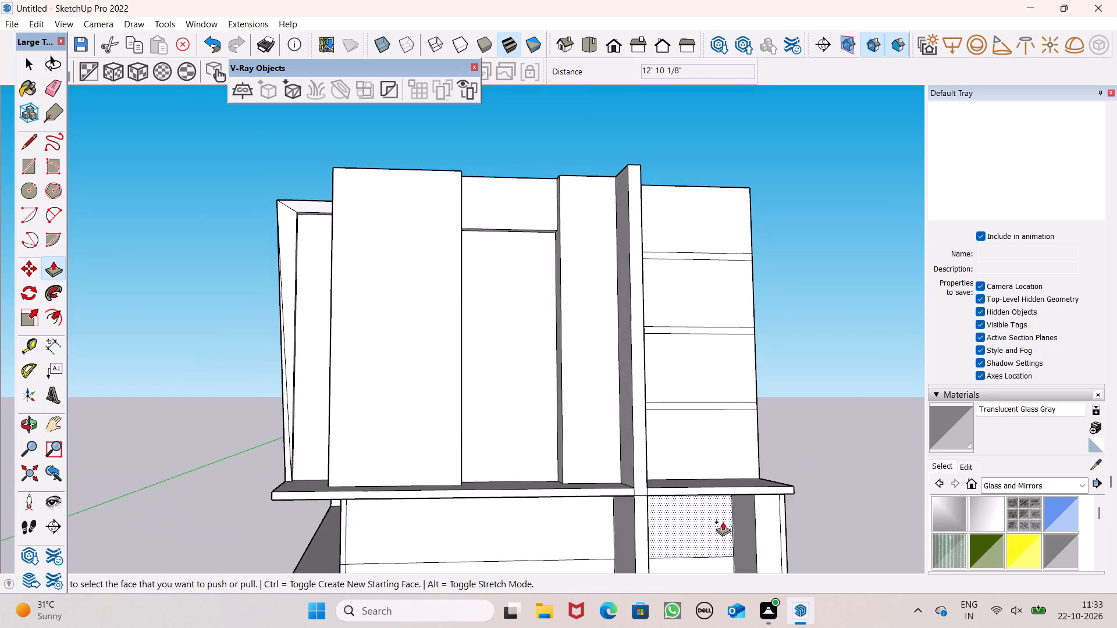
{"action": "scroll", "coordinate": [666, 423], "scroll_direction": "down", "scroll_amount": 11}
{"action": "middle_click_drag", "start_coordinate": [698, 449], "coordinate": [695, 572]}
{"action": "scroll", "coordinate": [677, 529], "scroll_direction": "up", "scroll_amount": 8}
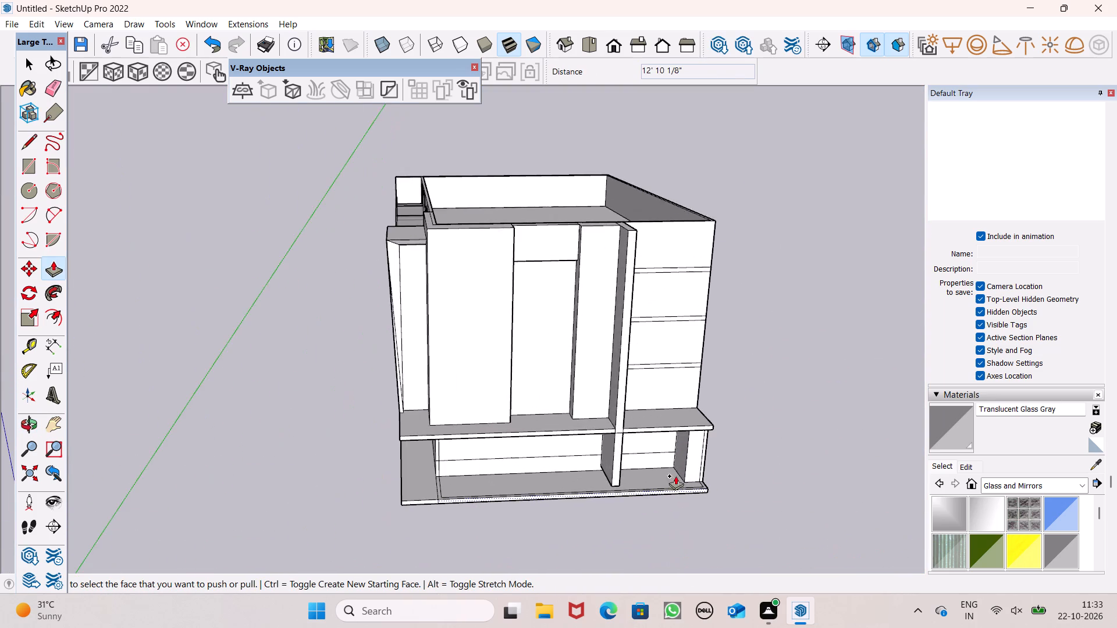
{"action": "scroll", "coordinate": [624, 479], "scroll_direction": "up", "scroll_amount": 9}
{"action": "middle_click_drag", "start_coordinate": [597, 481], "coordinate": [477, 333]}
{"action": "scroll", "coordinate": [477, 333], "scroll_direction": "up", "scroll_amount": 6}
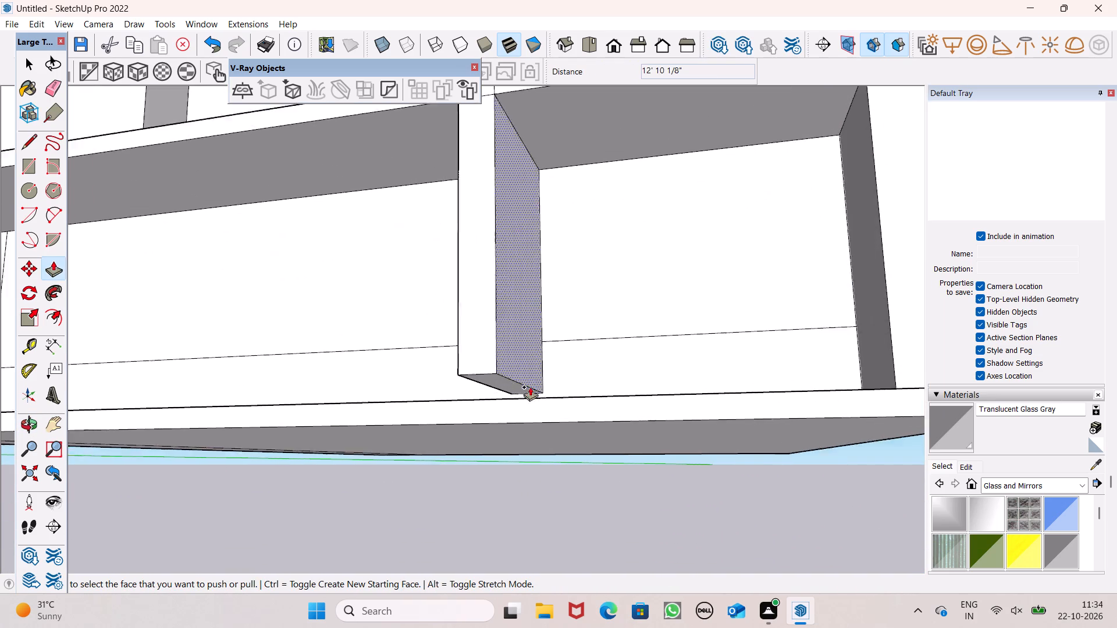
{"action": "scroll", "coordinate": [530, 387], "scroll_direction": "up", "scroll_amount": 1}
{"action": "left_click_drag", "start_coordinate": [496, 379], "coordinate": [499, 399]}
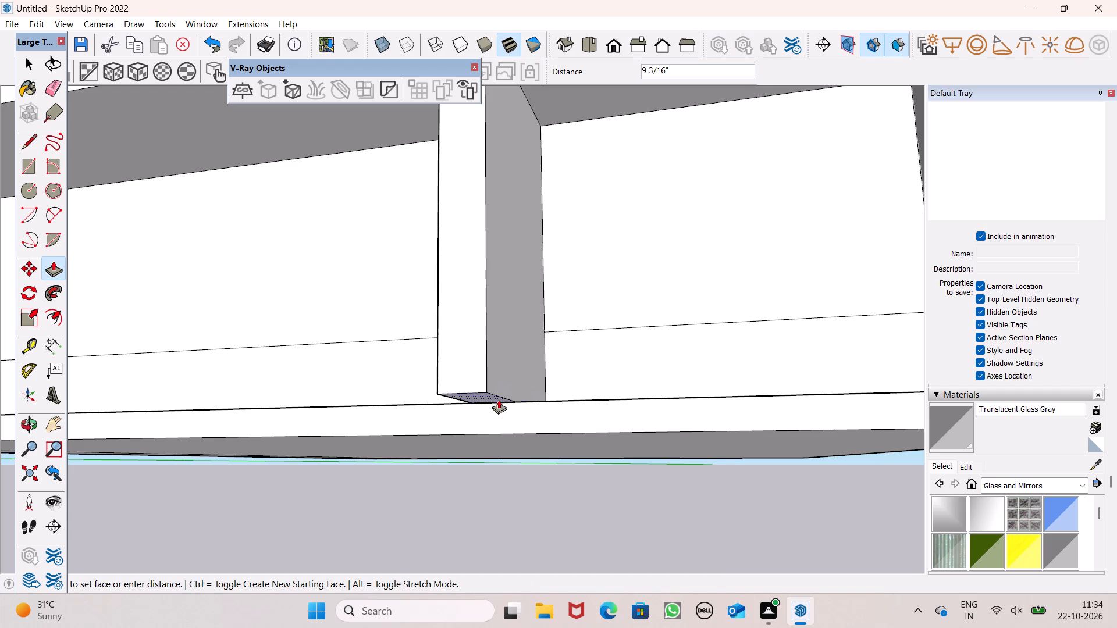
{"action": "left_click_drag", "start_coordinate": [499, 399], "coordinate": [499, 402]}
Push/Pull the fin's bottom face down another 3 3/8" to meet the base slab.
{"action": "scroll", "coordinate": [531, 338], "scroll_direction": "down", "scroll_amount": 5}
{"action": "middle_click_drag", "start_coordinate": [538, 376], "coordinate": [510, 457]}
{"action": "scroll", "coordinate": [507, 455], "scroll_direction": "up", "scroll_amount": 2}
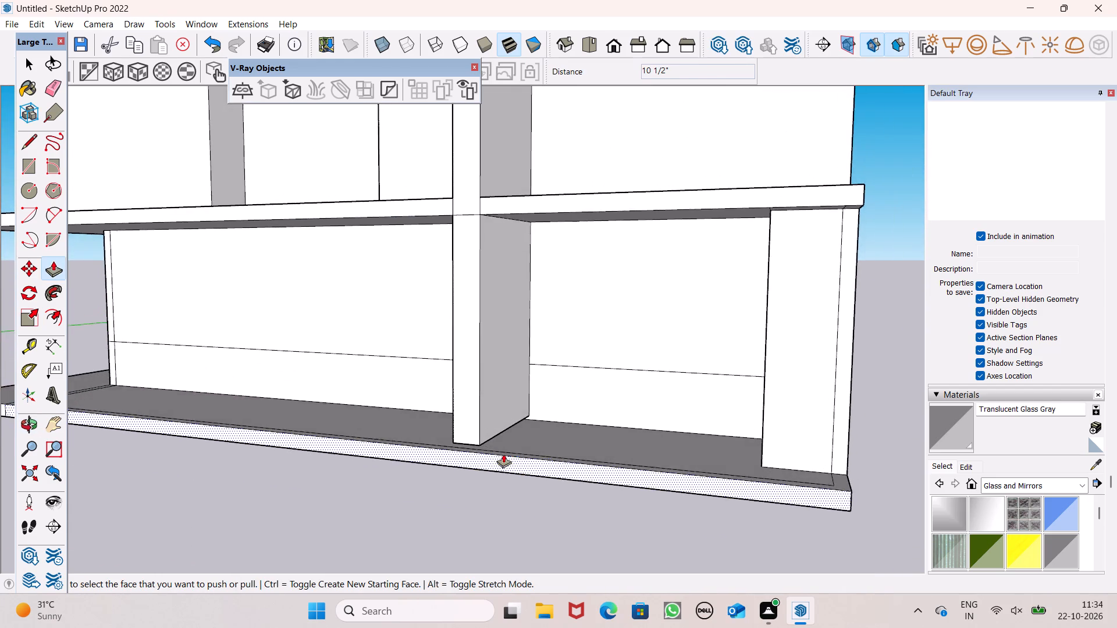
{"action": "scroll", "coordinate": [503, 454], "scroll_direction": "up", "scroll_amount": 5}
{"action": "middle_click_drag", "start_coordinate": [464, 451], "coordinate": [444, 377]}
{"action": "scroll", "coordinate": [440, 390], "scroll_direction": "up", "scroll_amount": 5}
{"action": "left_click_drag", "start_coordinate": [438, 379], "coordinate": [442, 401]}
{"action": "key", "text": "ctrl+z"}
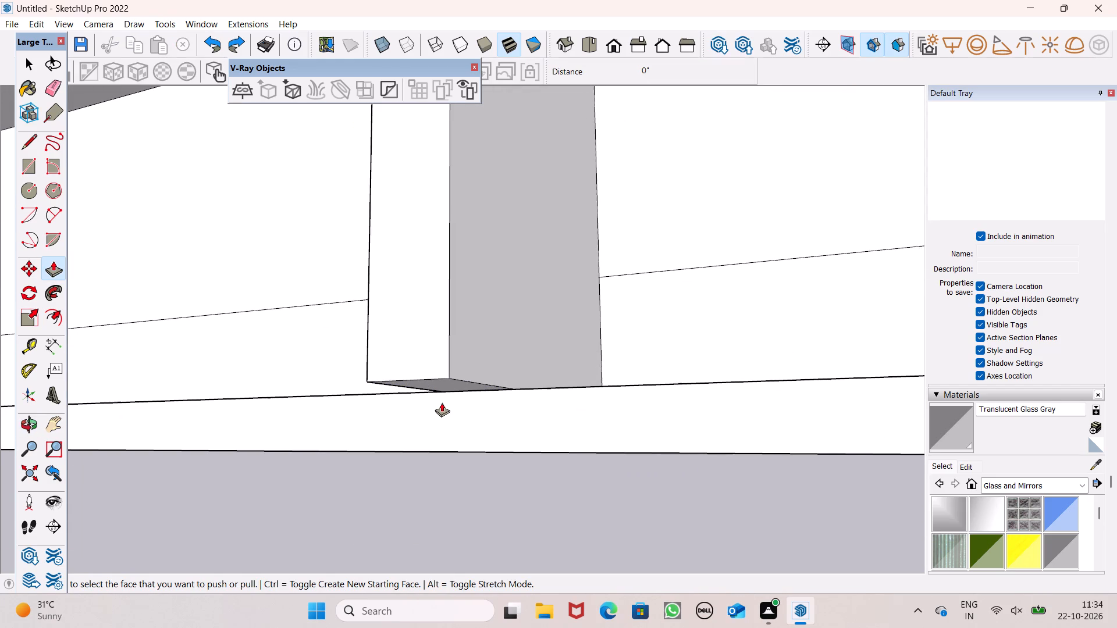
{"action": "left_click_drag", "start_coordinate": [443, 380], "coordinate": [449, 396]}
Examine the extended fin and ground-floor bay from both corners, close up and across the whole building.
{"action": "scroll", "coordinate": [492, 366], "scroll_direction": "down", "scroll_amount": 6}
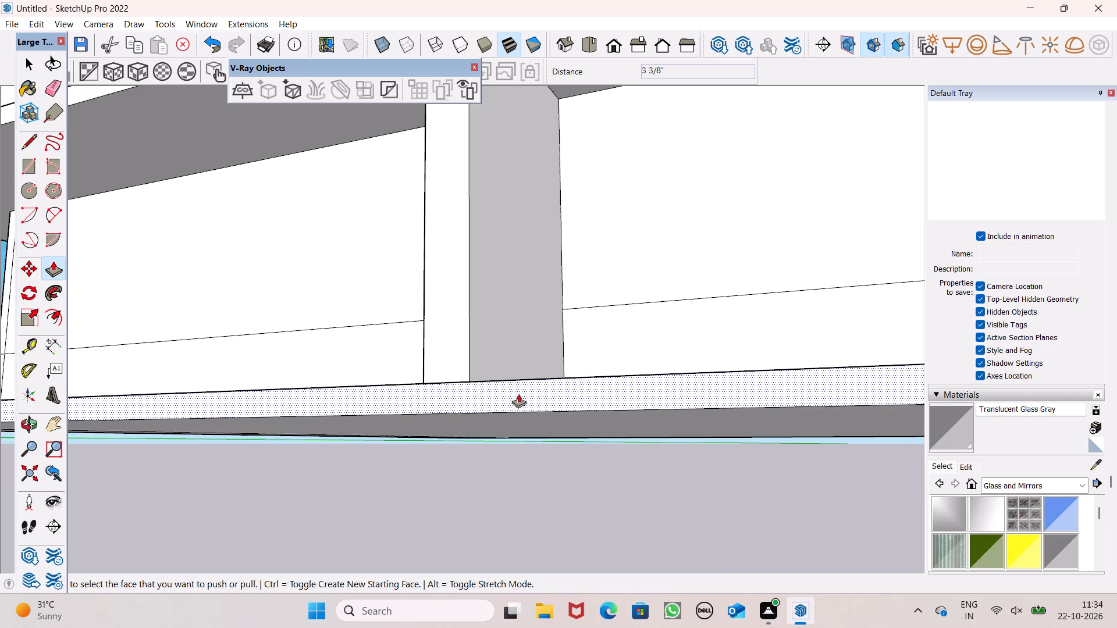
{"action": "middle_click_drag", "start_coordinate": [529, 412], "coordinate": [554, 538]}
{"action": "scroll", "coordinate": [494, 431], "scroll_direction": "down", "scroll_amount": 14}
{"action": "middle_click_drag", "start_coordinate": [560, 418], "coordinate": [670, 407]}
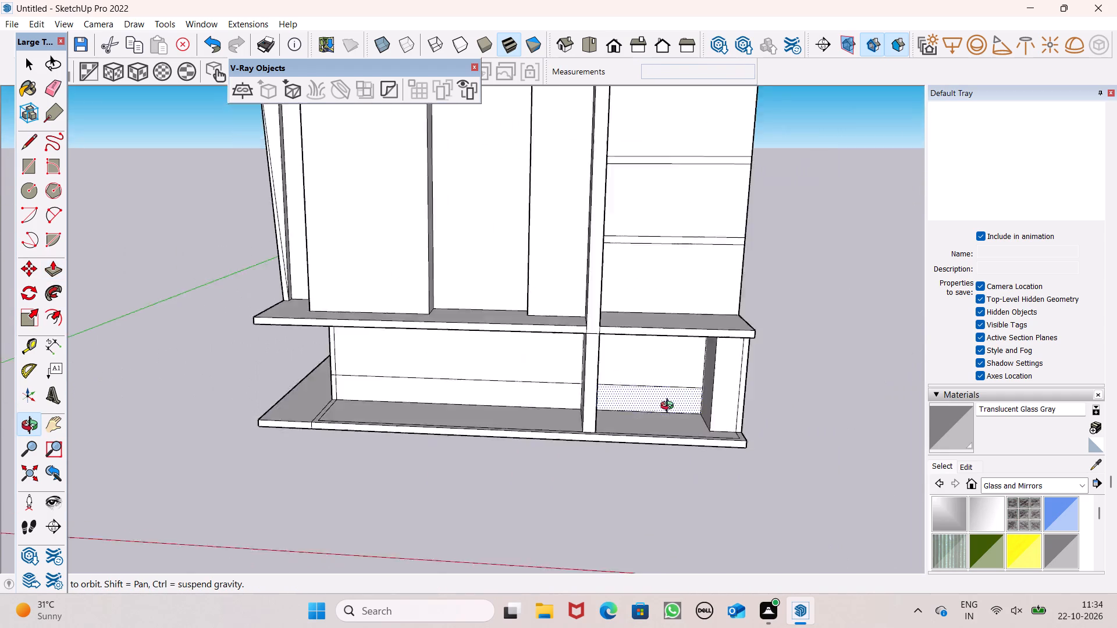
{"action": "middle_click_drag", "start_coordinate": [670, 407], "coordinate": [815, 376]}
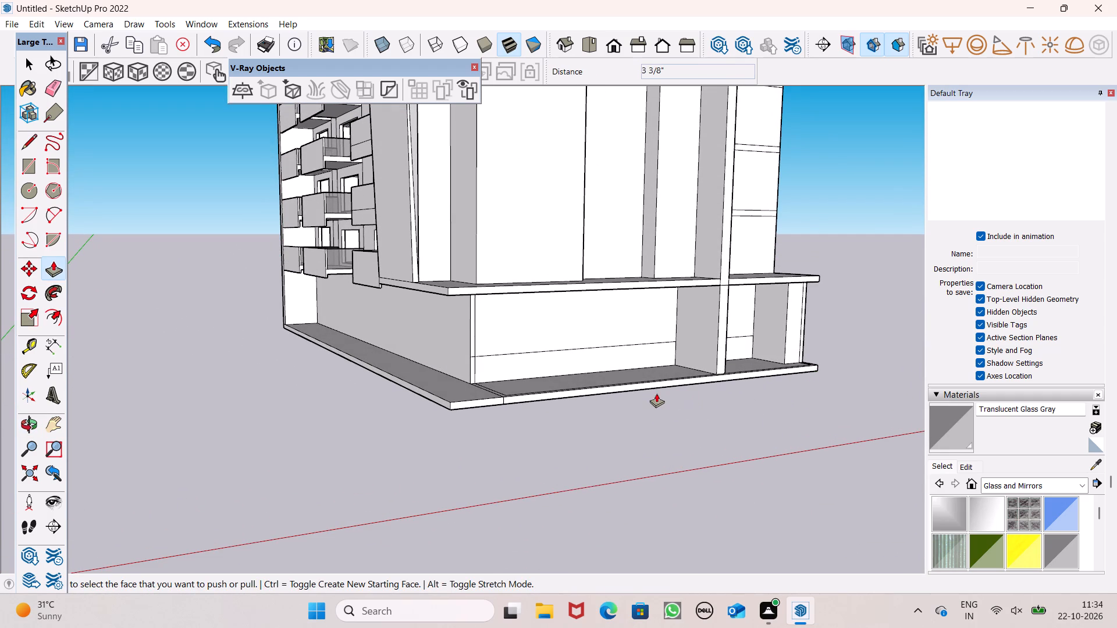
{"action": "middle_click_drag", "start_coordinate": [662, 370], "coordinate": [568, 381]}
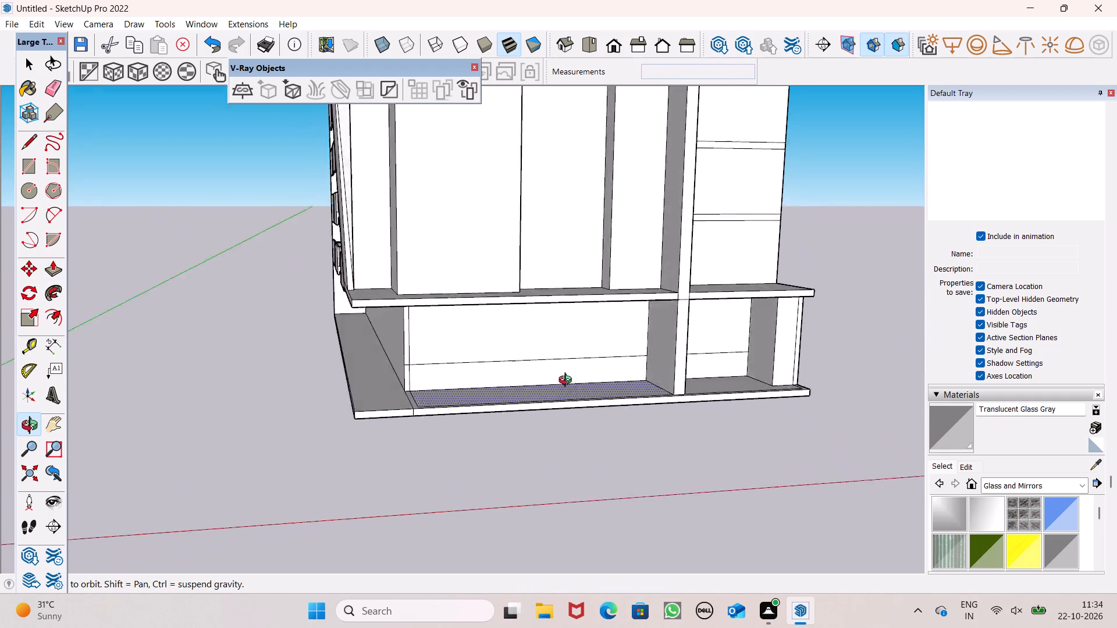
{"action": "middle_click_drag", "start_coordinate": [568, 381], "coordinate": [352, 366]}
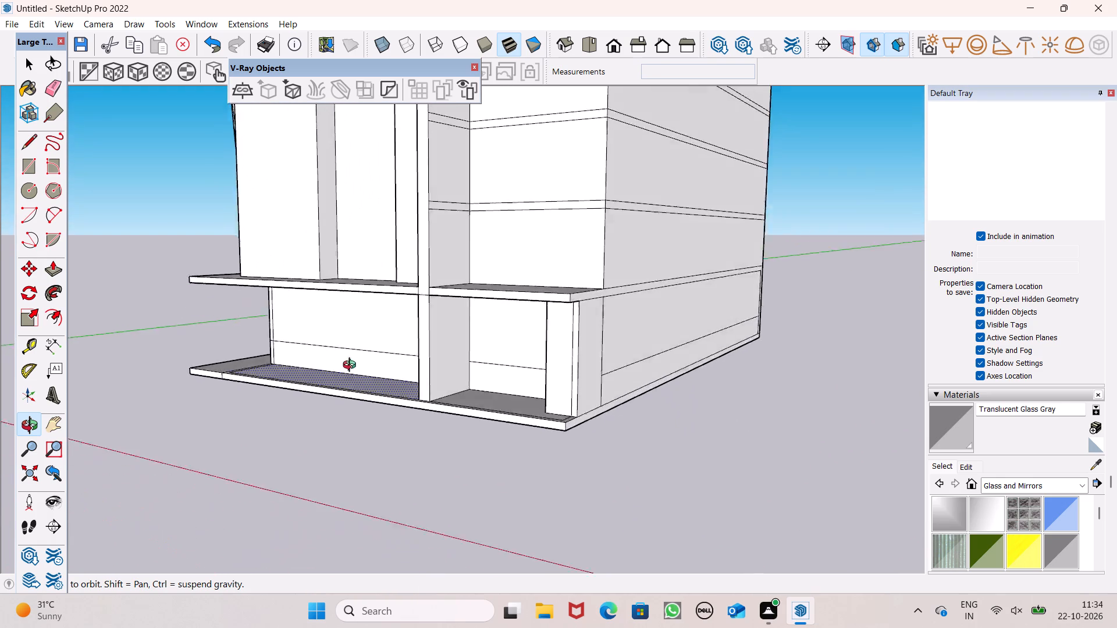
{"action": "middle_click_drag", "start_coordinate": [352, 366], "coordinate": [462, 379]}
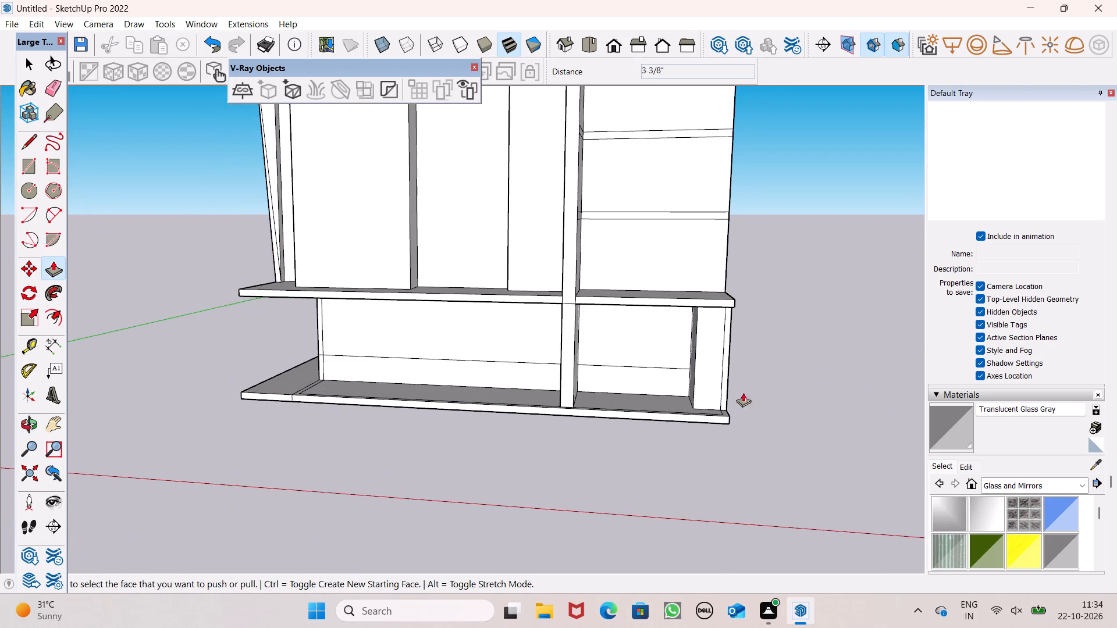
{"action": "scroll", "coordinate": [508, 406], "scroll_direction": "up", "scroll_amount": 1}
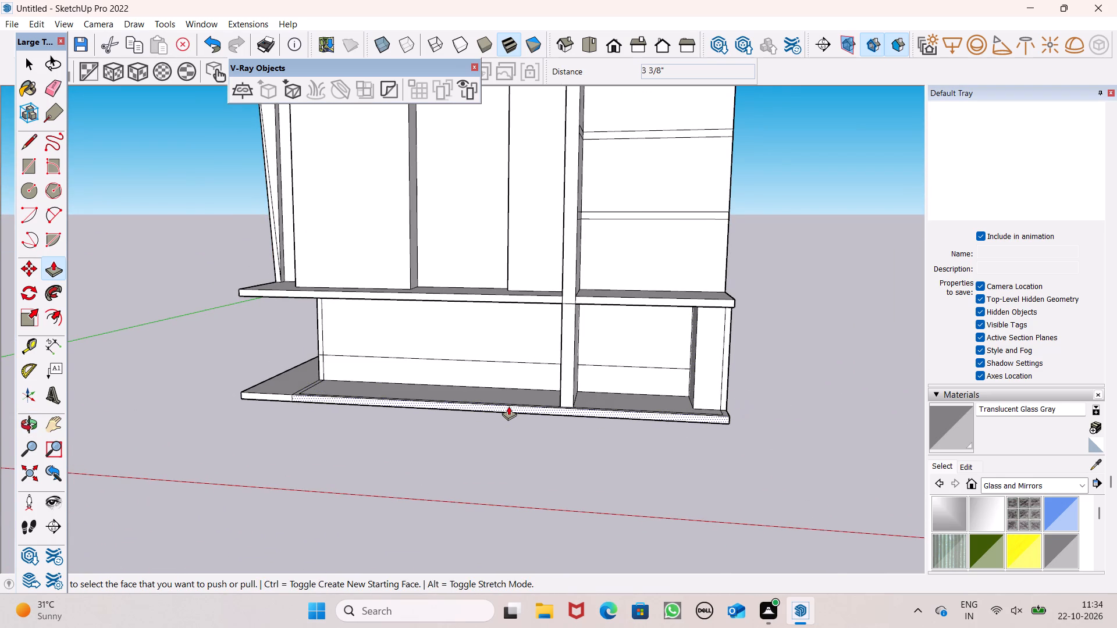
{"action": "scroll", "coordinate": [508, 406], "scroll_direction": "up", "scroll_amount": 1}
{"action": "middle_click_drag", "start_coordinate": [616, 400], "coordinate": [658, 378]}
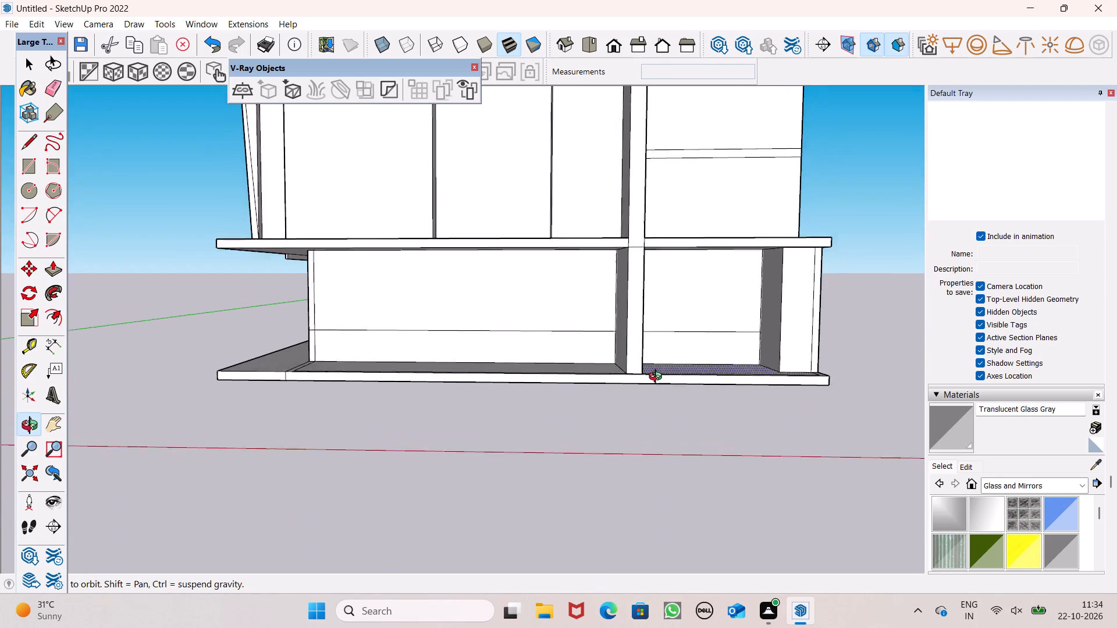
{"action": "middle_click_drag", "start_coordinate": [658, 378], "coordinate": [603, 401]}
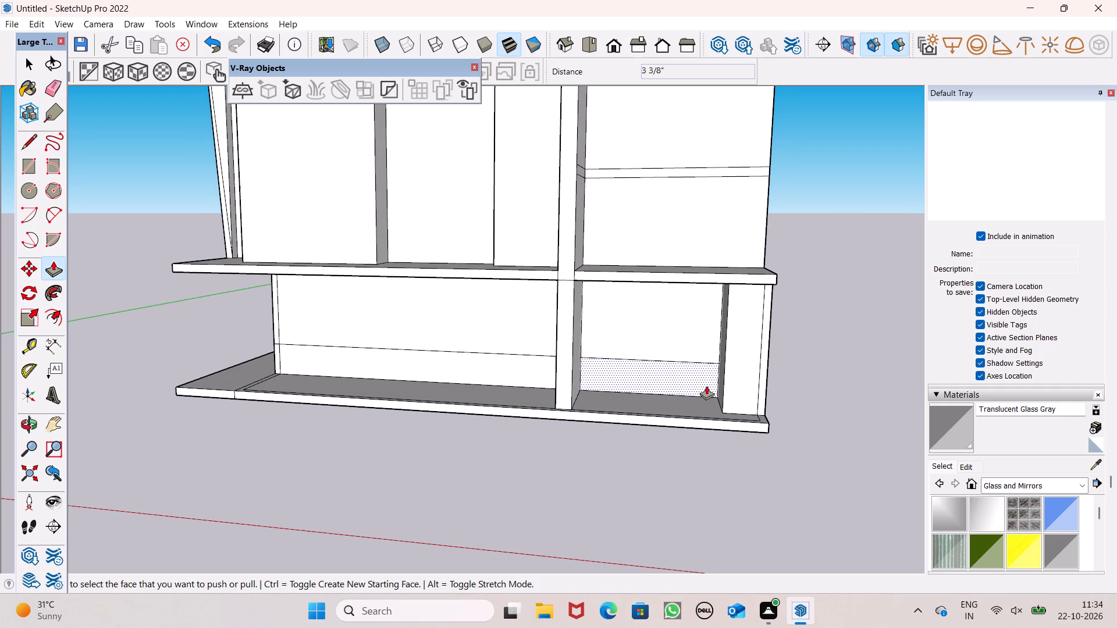
{"action": "scroll", "coordinate": [739, 361], "scroll_direction": "up", "scroll_amount": 5}
{"action": "scroll", "coordinate": [739, 362], "scroll_direction": "down", "scroll_amount": 2}
{"action": "middle_click_drag", "start_coordinate": [735, 392], "coordinate": [734, 416]}
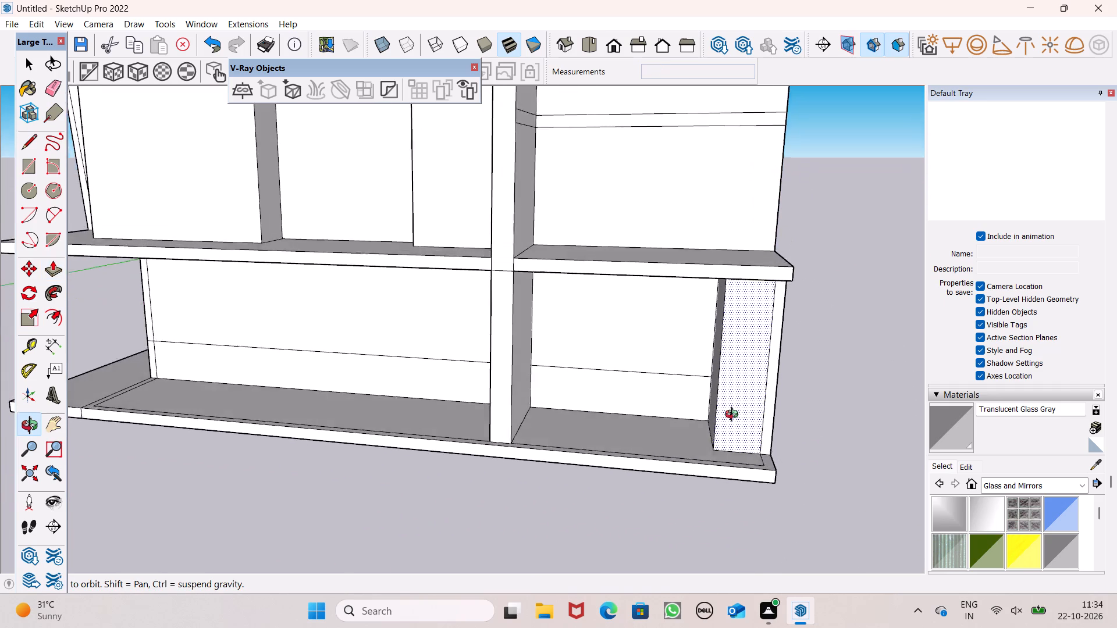
{"action": "middle_click_drag", "start_coordinate": [734, 416], "coordinate": [734, 433]}
{"action": "scroll", "coordinate": [707, 402], "scroll_direction": "down", "scroll_amount": 10}
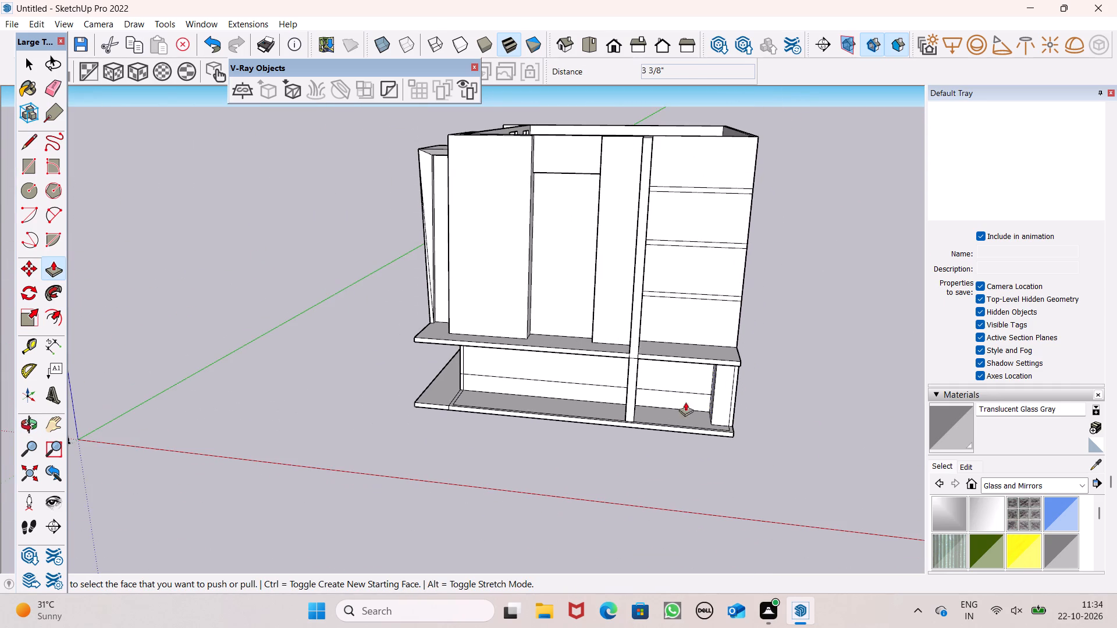
{"action": "middle_click_drag", "start_coordinate": [698, 402], "coordinate": [769, 404]}
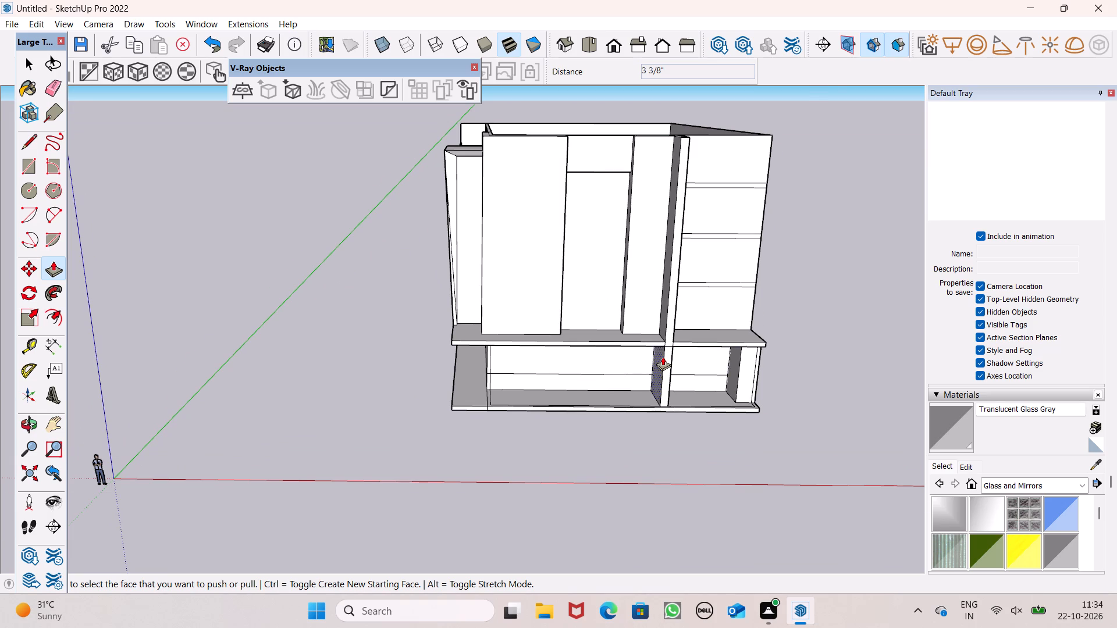
Push/Pull the inner side face of the ground-floor corner pier 3' 5 13/16" toward the building's end to narrow the pier.
{"action": "scroll", "coordinate": [663, 356], "scroll_direction": "up", "scroll_amount": 5}
{"action": "scroll", "coordinate": [638, 246], "scroll_direction": "down", "scroll_amount": 3}
{"action": "scroll", "coordinate": [763, 339], "scroll_direction": "up", "scroll_amount": 6}
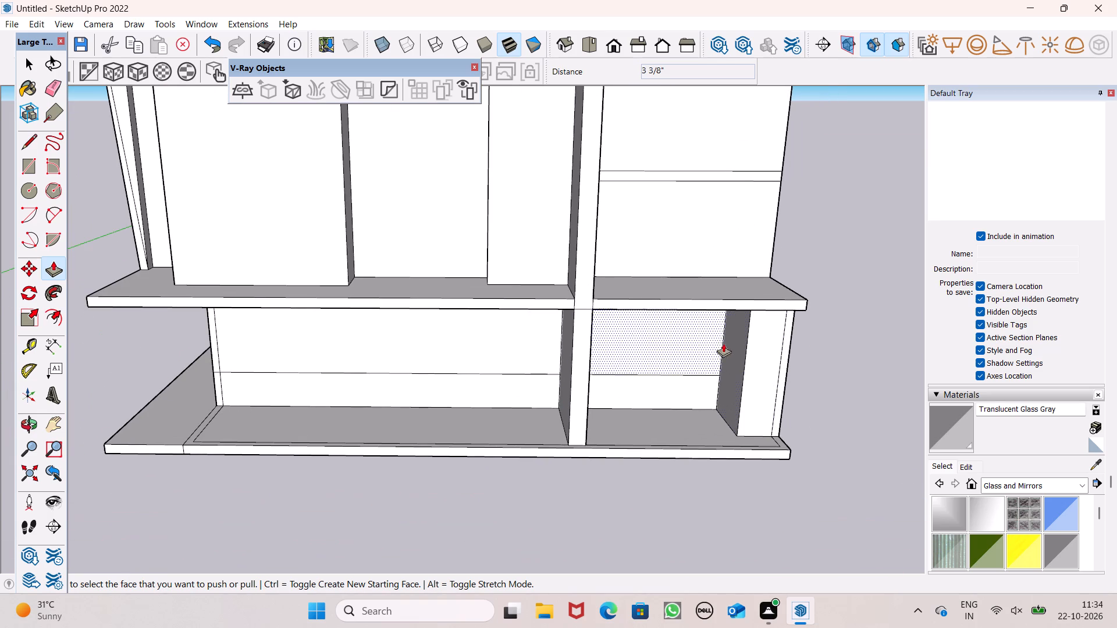
{"action": "left_click_drag", "start_coordinate": [739, 351], "coordinate": [771, 395]}
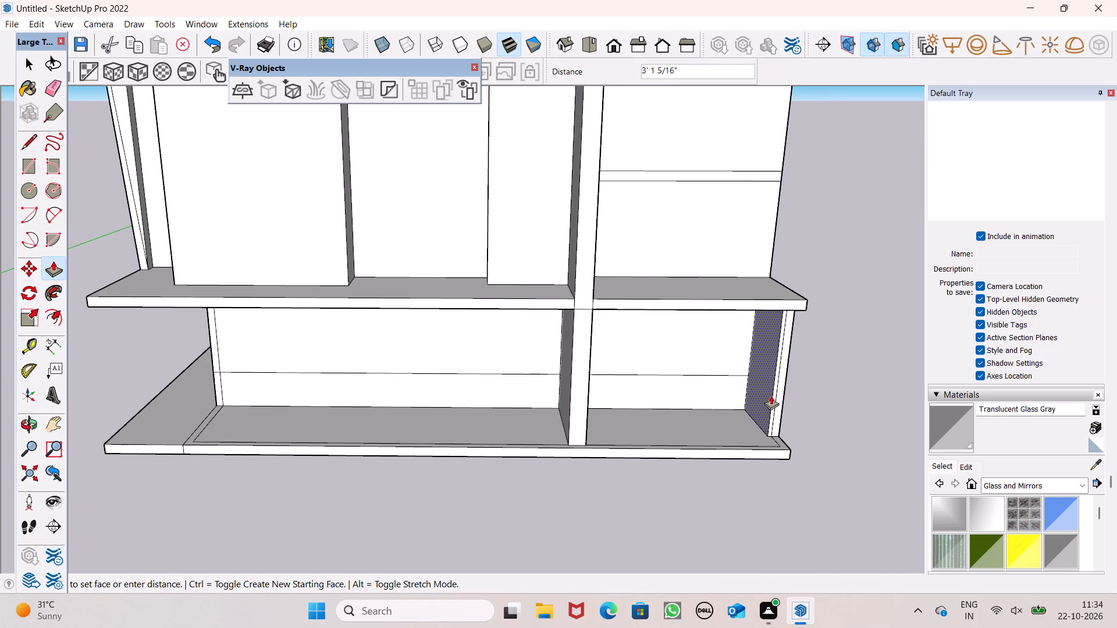
{"action": "left_click_drag", "start_coordinate": [771, 395], "coordinate": [774, 401]}
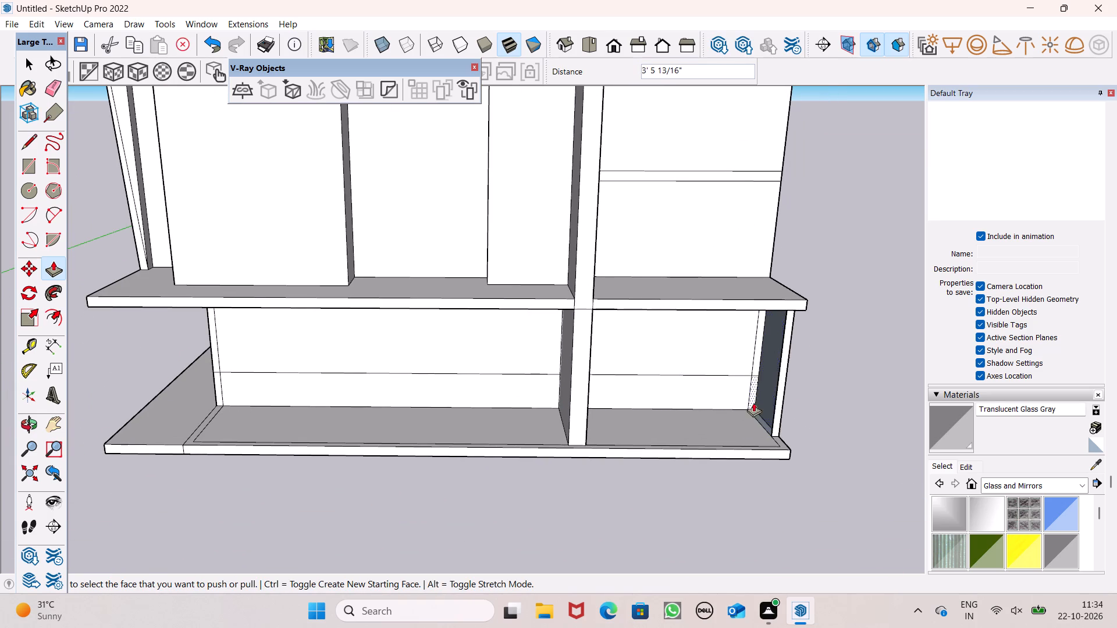
Erase the leftover edges of the narrowed pier at the outer corner of the ground-floor bay.
{"action": "left_click", "coordinate": [47, 88]}
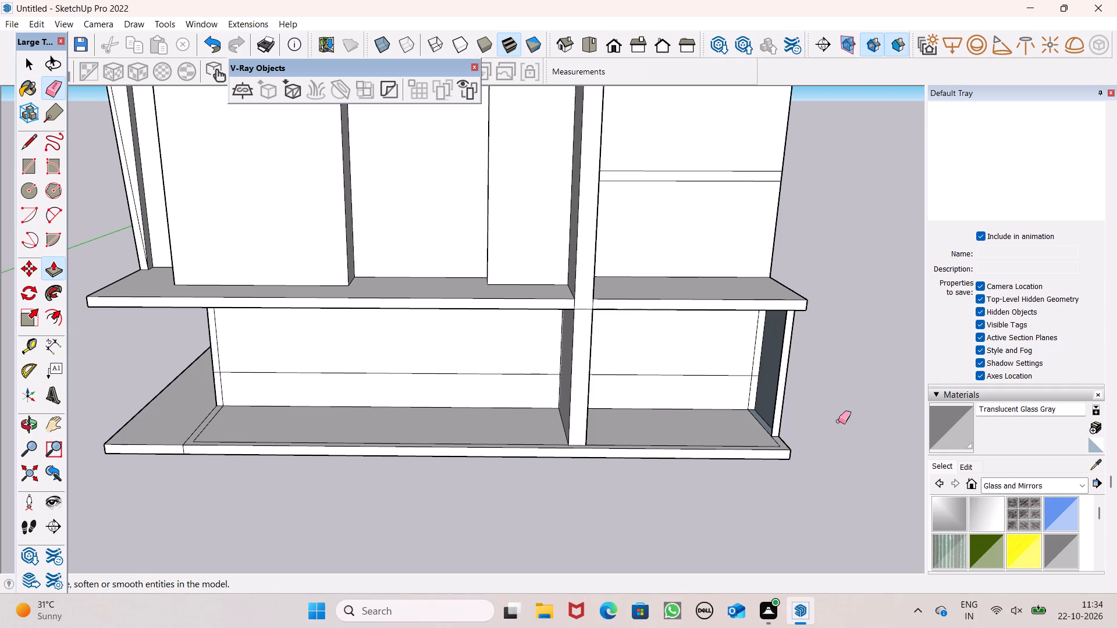
{"action": "left_click_drag", "start_coordinate": [809, 388], "coordinate": [782, 388]}
{"action": "middle_click_drag", "start_coordinate": [816, 397], "coordinate": [780, 405]}
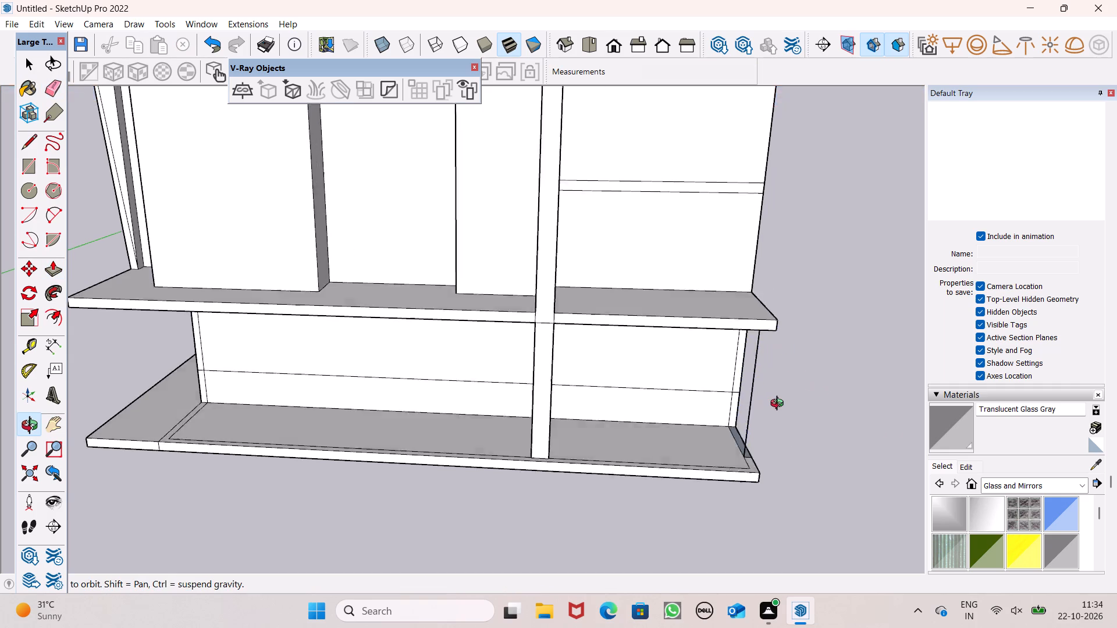
{"action": "middle_click_drag", "start_coordinate": [780, 405], "coordinate": [637, 403]}
{"action": "left_click_drag", "start_coordinate": [527, 475], "coordinate": [520, 453]}
Push/Pull the side face of the fin's ground-floor section outward 3' 6", away from the open corner bay.
{"action": "middle_click_drag", "start_coordinate": [603, 475], "coordinate": [700, 616]}
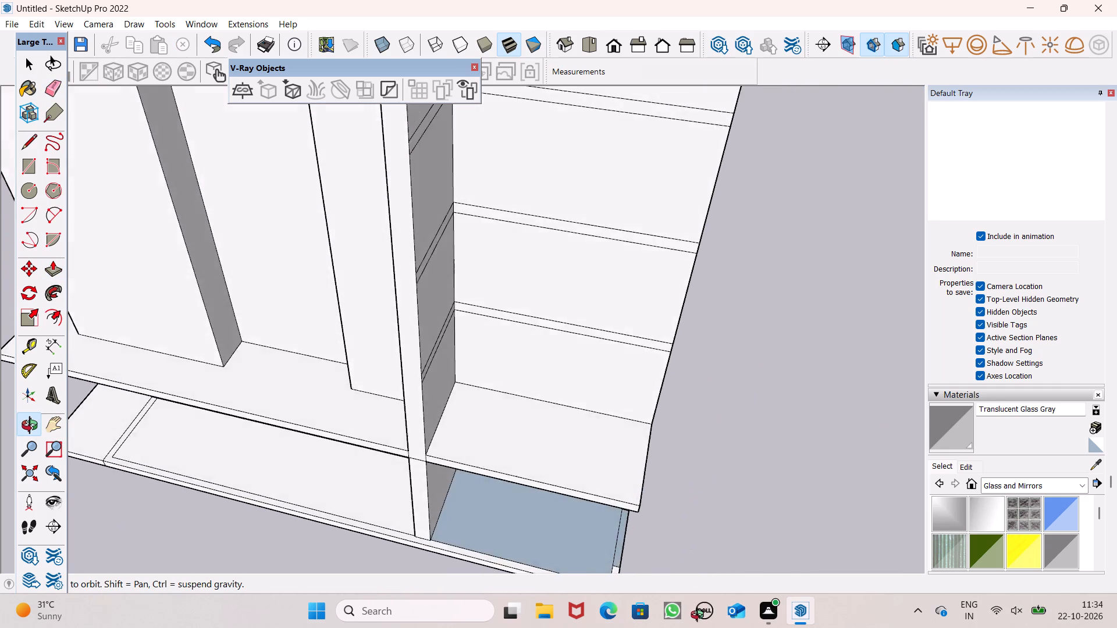
{"action": "middle_click_drag", "start_coordinate": [700, 616], "coordinate": [776, 375]}
{"action": "scroll", "coordinate": [776, 375], "scroll_direction": "up", "scroll_amount": 1}
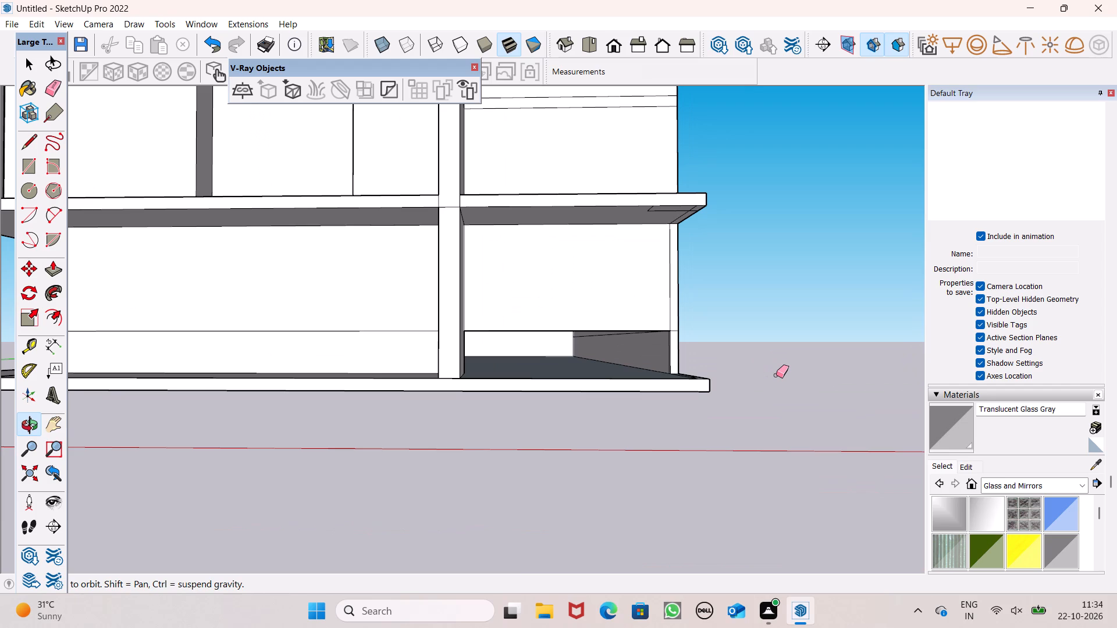
{"action": "middle_click_drag", "start_coordinate": [749, 411], "coordinate": [603, 463]}
{"action": "scroll", "coordinate": [604, 463], "scroll_direction": "up", "scroll_amount": 2}
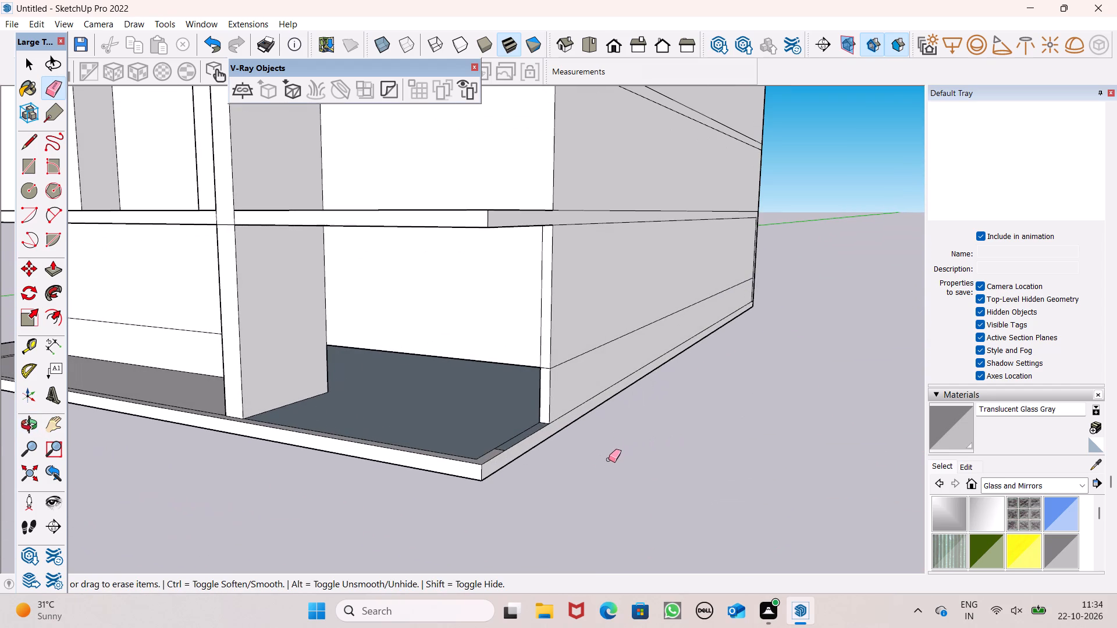
{"action": "middle_click_drag", "start_coordinate": [621, 469], "coordinate": [858, 495]}
{"action": "middle_click_drag", "start_coordinate": [674, 444], "coordinate": [686, 406]}
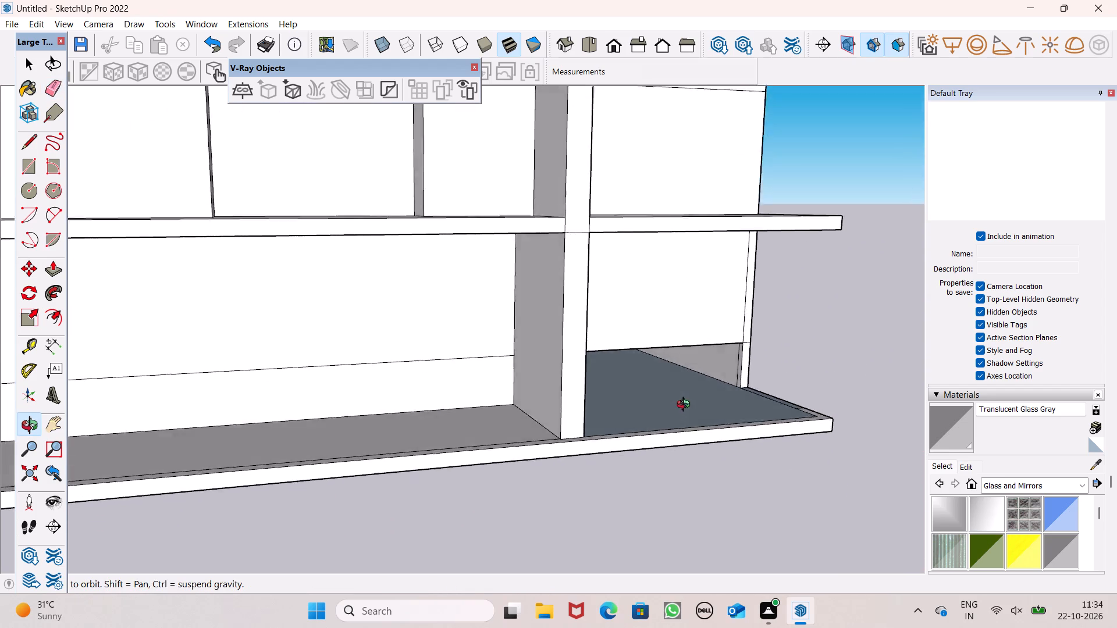
{"action": "middle_click_drag", "start_coordinate": [686, 406], "coordinate": [701, 373]}
{"action": "left_click", "coordinate": [54, 273]}
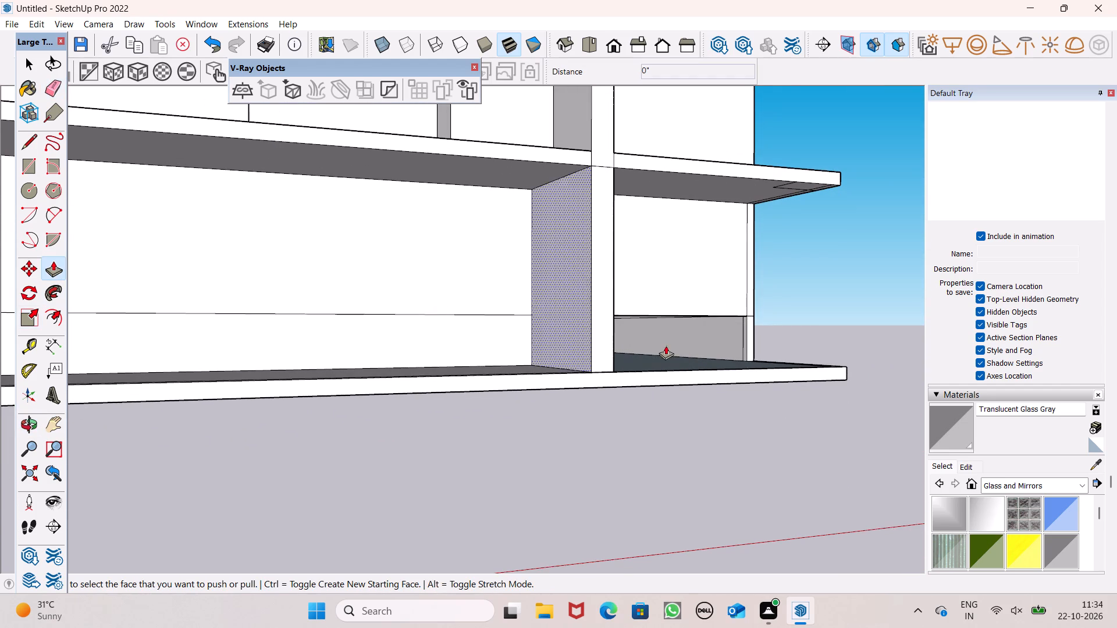
{"action": "scroll", "coordinate": [668, 345], "scroll_direction": "up", "scroll_amount": 2}
{"action": "scroll", "coordinate": [599, 323], "scroll_direction": "down", "scroll_amount": 4}
{"action": "middle_click_drag", "start_coordinate": [596, 331], "coordinate": [642, 427]}
{"action": "scroll", "coordinate": [577, 388], "scroll_direction": "up", "scroll_amount": 4}
{"action": "middle_click_drag", "start_coordinate": [669, 419], "coordinate": [678, 373]}
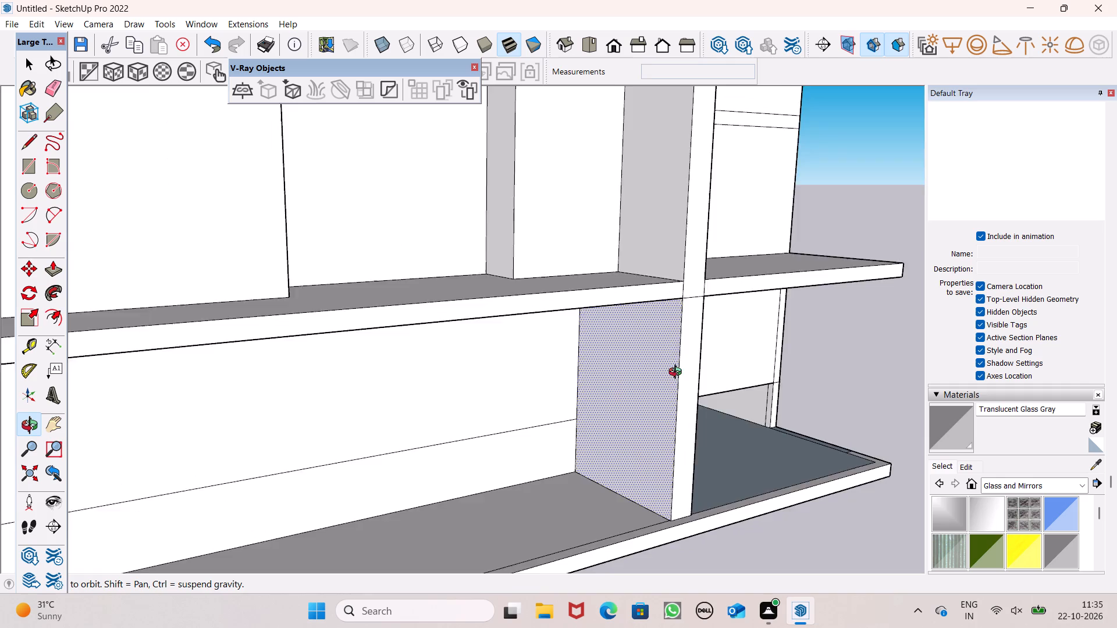
{"action": "middle_click_drag", "start_coordinate": [678, 373], "coordinate": [646, 309]}
{"action": "scroll", "coordinate": [646, 309], "scroll_direction": "up", "scroll_amount": 1}
{"action": "scroll", "coordinate": [641, 388], "scroll_direction": "up", "scroll_amount": 2}
{"action": "left_click_drag", "start_coordinate": [647, 407], "coordinate": [646, 416]}
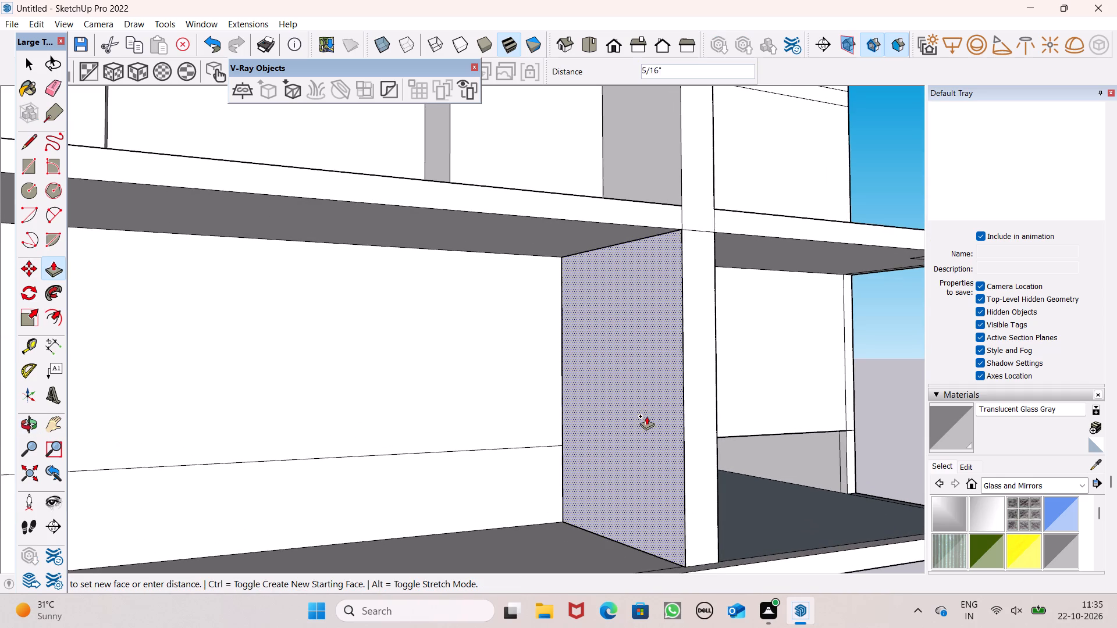
{"action": "left_click_drag", "start_coordinate": [646, 416], "coordinate": [609, 433]}
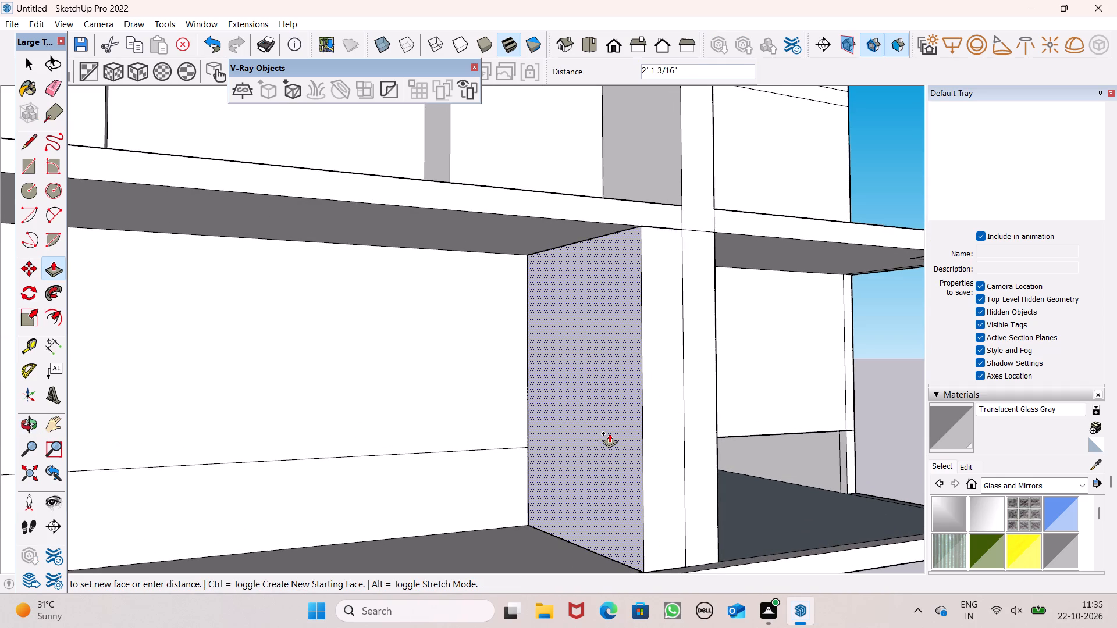
{"action": "left_click_drag", "start_coordinate": [609, 433], "coordinate": [582, 438]}
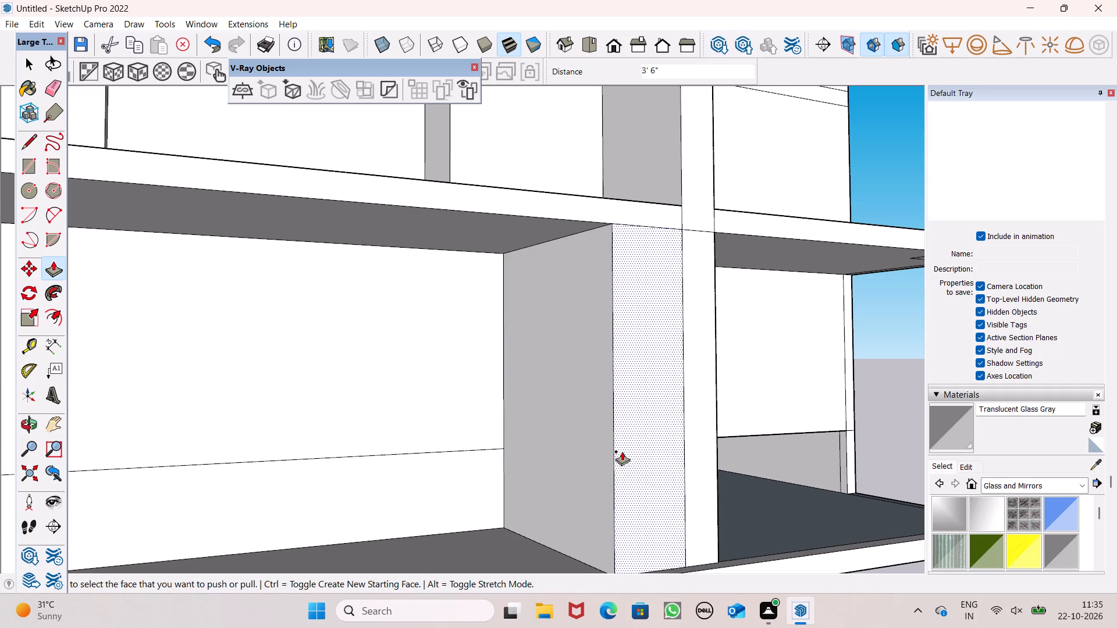
Recess the front face of the fin's widened ground-floor section with successive Push/Pulls of 1 1/8", 8 7/16" and 8 1/8".
{"action": "left_click_drag", "start_coordinate": [641, 477], "coordinate": [635, 463]}
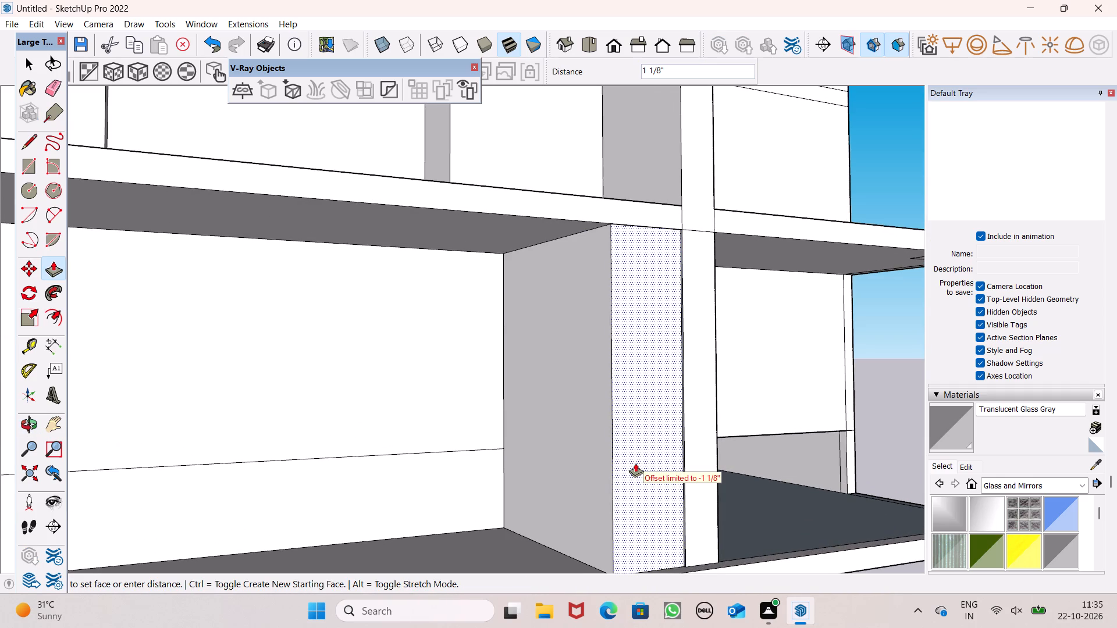
{"action": "left_click_drag", "start_coordinate": [635, 463], "coordinate": [634, 461]}
{"action": "scroll", "coordinate": [635, 439], "scroll_direction": "down", "scroll_amount": 6}
{"action": "middle_click_drag", "start_coordinate": [644, 473], "coordinate": [616, 627]}
{"action": "scroll", "coordinate": [592, 351], "scroll_direction": "down", "scroll_amount": 5}
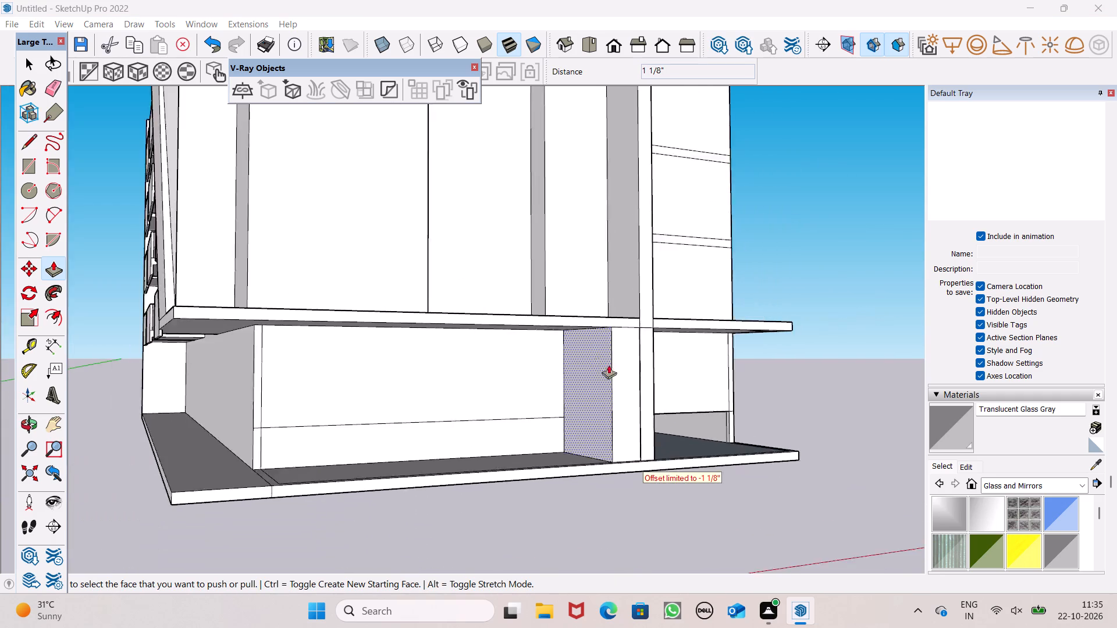
{"action": "middle_click_drag", "start_coordinate": [613, 374], "coordinate": [584, 509]}
{"action": "scroll", "coordinate": [610, 527], "scroll_direction": "up", "scroll_amount": 7}
{"action": "left_click_drag", "start_coordinate": [564, 547], "coordinate": [559, 529]}
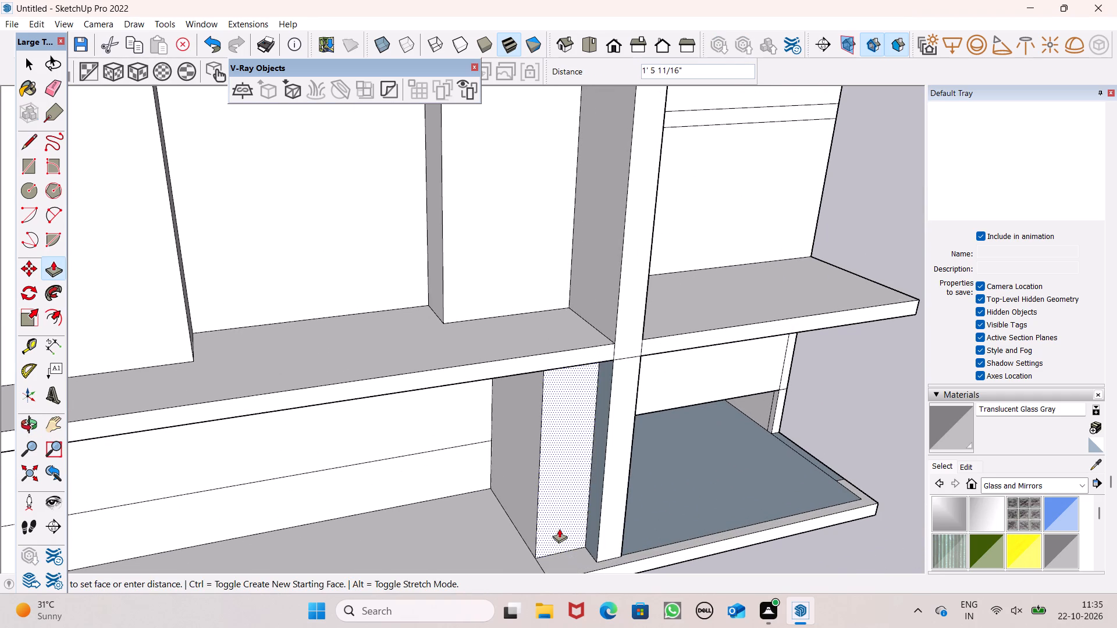
{"action": "left_click_drag", "start_coordinate": [559, 529], "coordinate": [560, 539]}
{"action": "scroll", "coordinate": [577, 462], "scroll_direction": "down", "scroll_amount": 2}
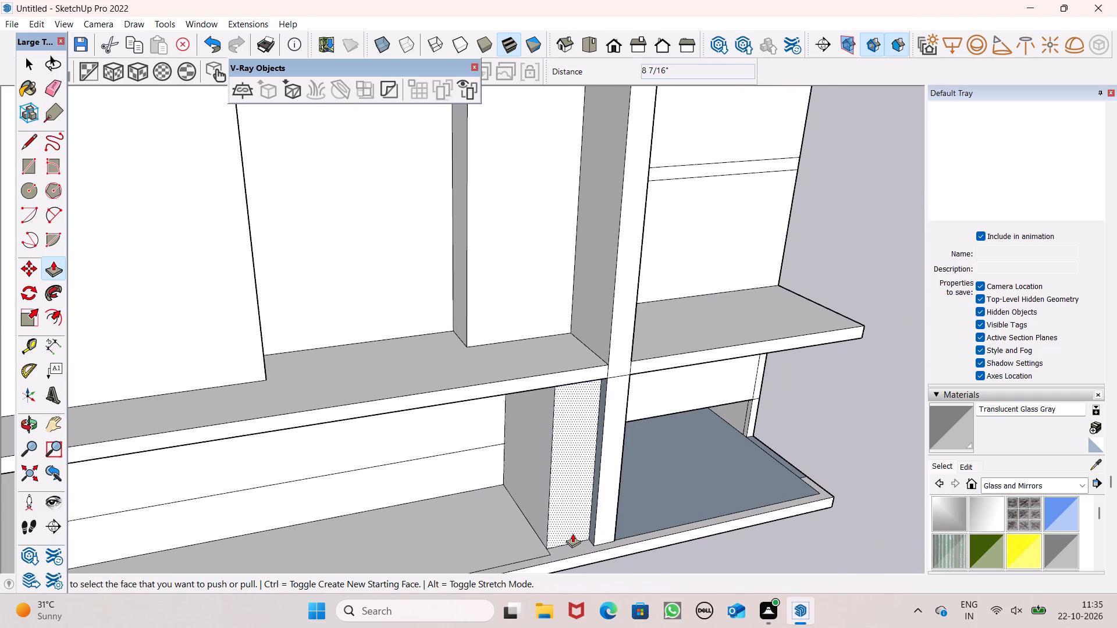
{"action": "left_click_drag", "start_coordinate": [572, 522], "coordinate": [577, 511]}
Push/Pull the side face of the recessed ground-floor pier outward another 9 7/8" to widen it.
{"action": "middle_click_drag", "start_coordinate": [575, 534], "coordinate": [582, 531]}
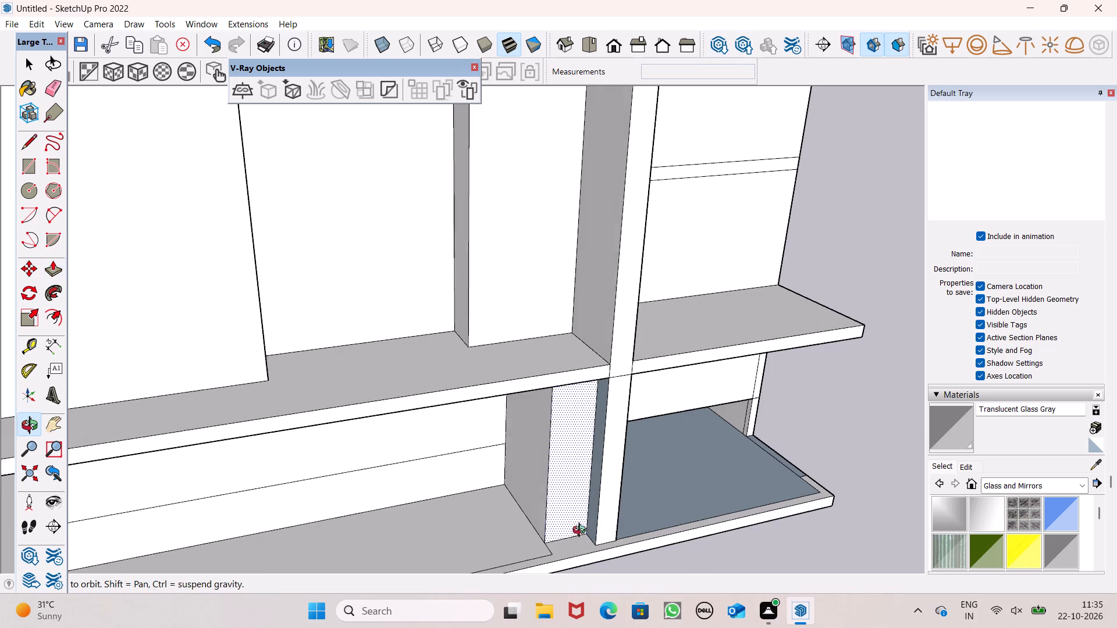
{"action": "middle_click_drag", "start_coordinate": [582, 531], "coordinate": [673, 501]}
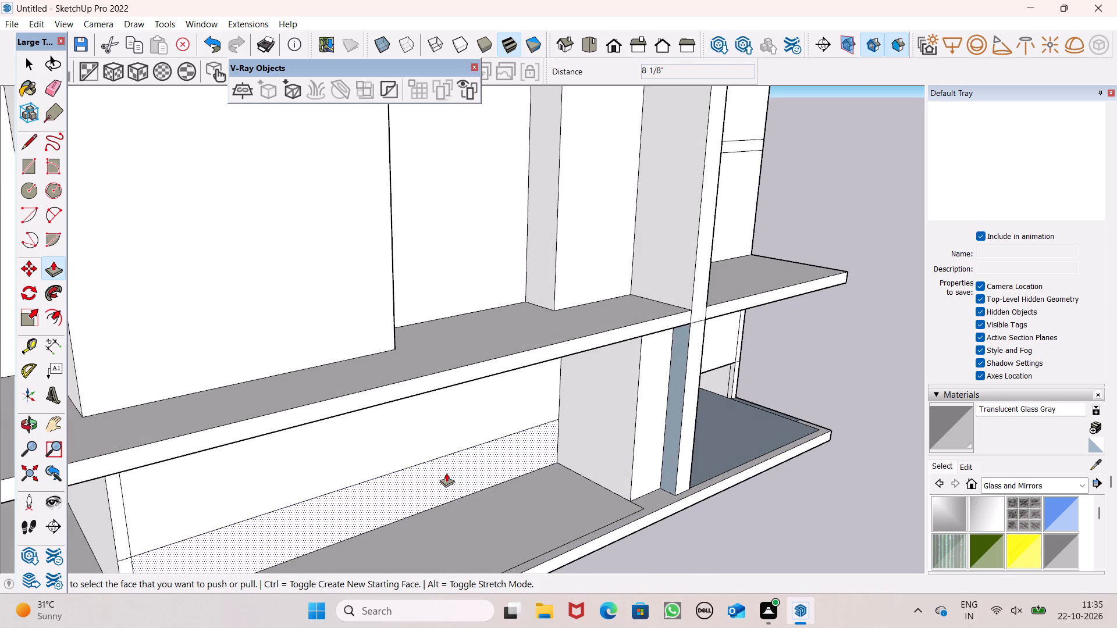
{"action": "left_click_drag", "start_coordinate": [601, 459], "coordinate": [596, 469]}
Examine the widened ground-floor pier and the overall facade from the front and from the balcony side.
{"action": "scroll", "coordinate": [588, 455], "scroll_direction": "down", "scroll_amount": 4}
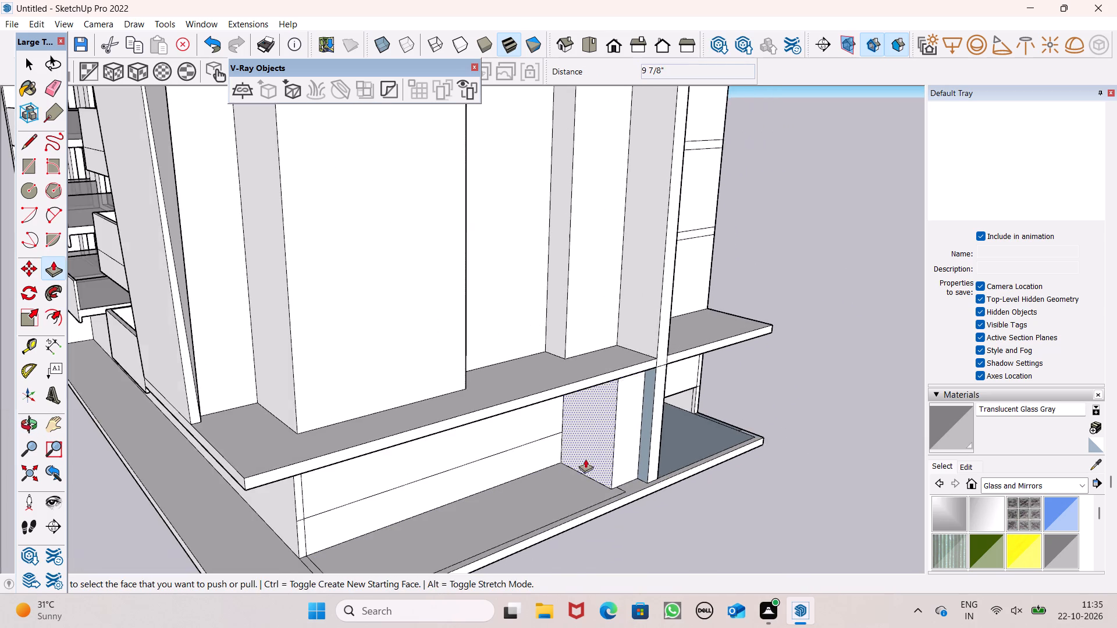
{"action": "middle_click_drag", "start_coordinate": [661, 483], "coordinate": [542, 479]}
{"action": "key", "text": "space"}
{"action": "scroll", "coordinate": [528, 454], "scroll_direction": "down", "scroll_amount": 3}
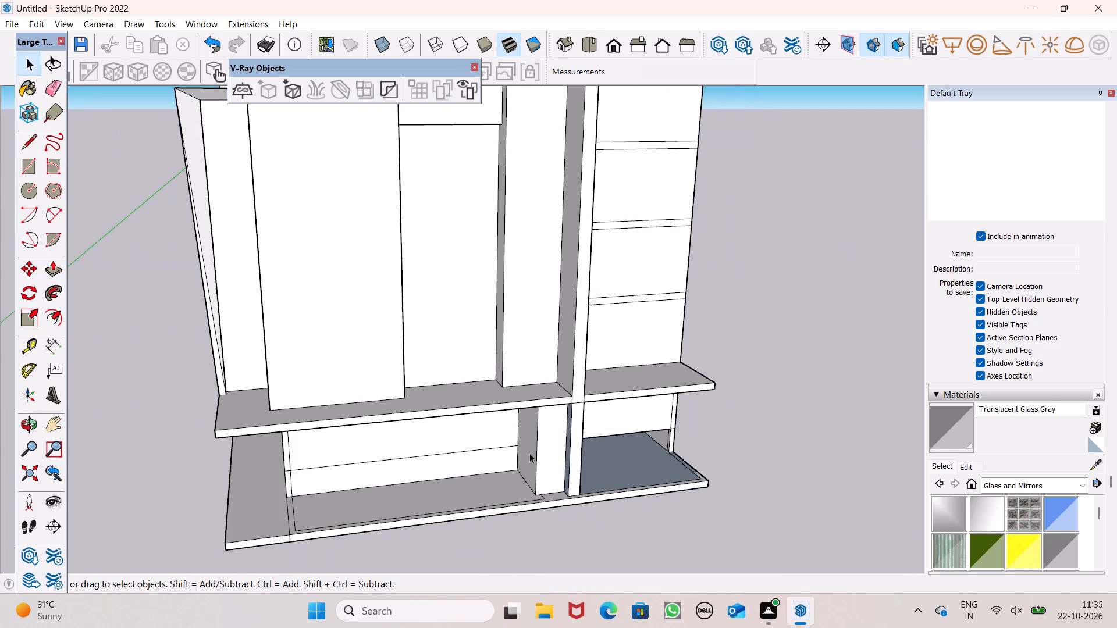
{"action": "scroll", "coordinate": [554, 455], "scroll_direction": "down", "scroll_amount": 3}
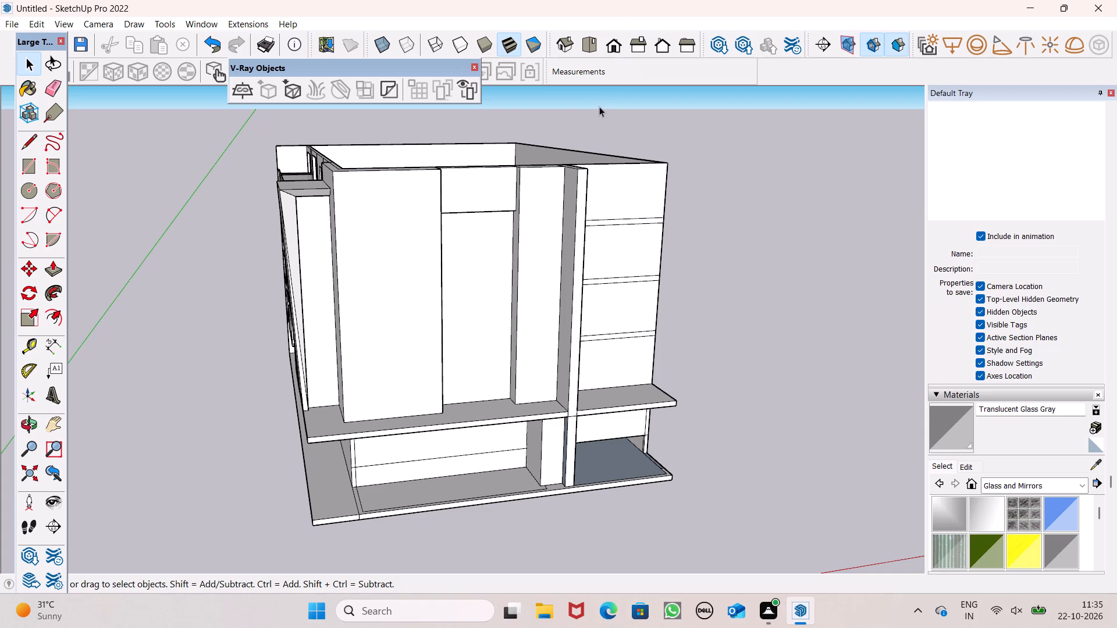
{"action": "scroll", "coordinate": [565, 271], "scroll_direction": "down", "scroll_amount": 4}
{"action": "middle_click_drag", "start_coordinate": [486, 287], "coordinate": [778, 213]}
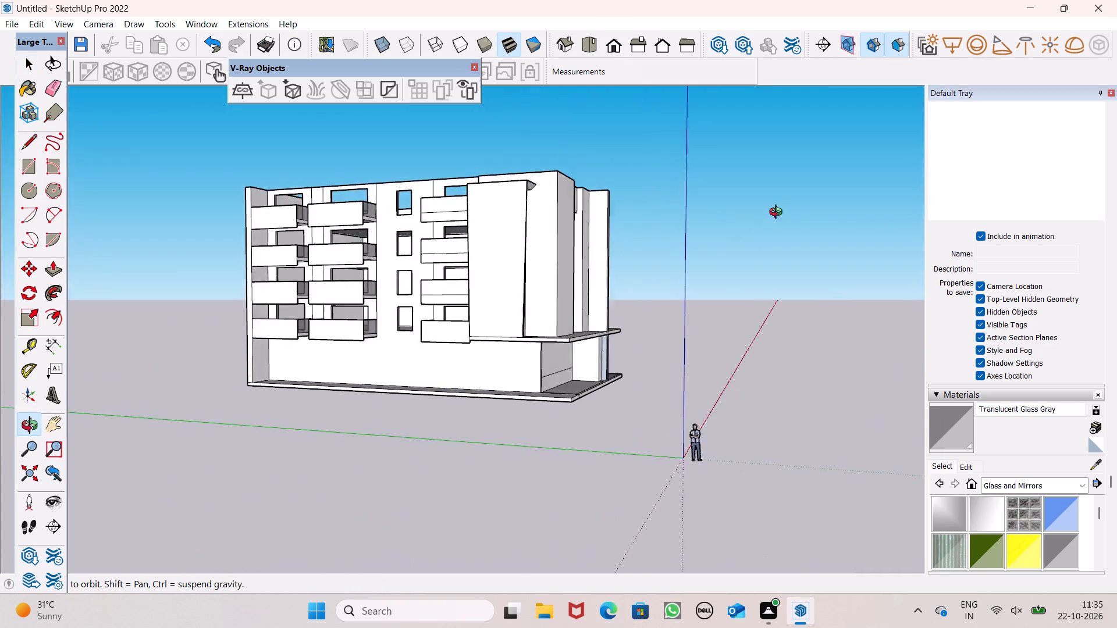
{"action": "middle_click_drag", "start_coordinate": [778, 213], "coordinate": [503, 255]}
{"action": "middle_click_drag", "start_coordinate": [526, 275], "coordinate": [401, 274]}
{"action": "scroll", "coordinate": [525, 276], "scroll_direction": "up", "scroll_amount": 1}
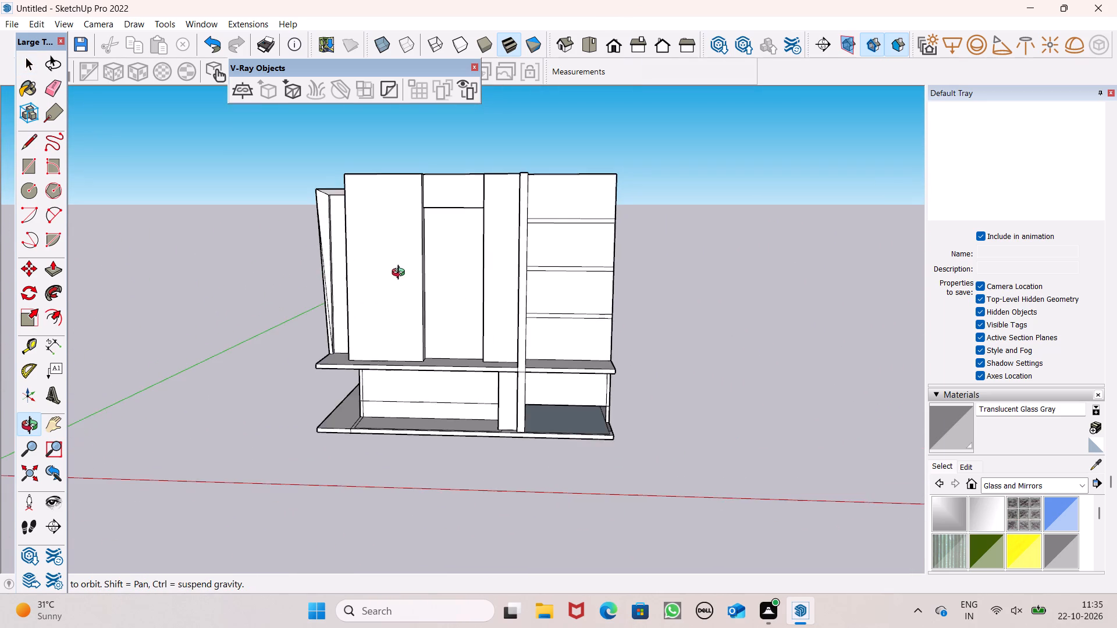
{"action": "middle_click_drag", "start_coordinate": [401, 274], "coordinate": [401, 273]}
{"action": "scroll", "coordinate": [401, 273], "scroll_direction": "up", "scroll_amount": 3}
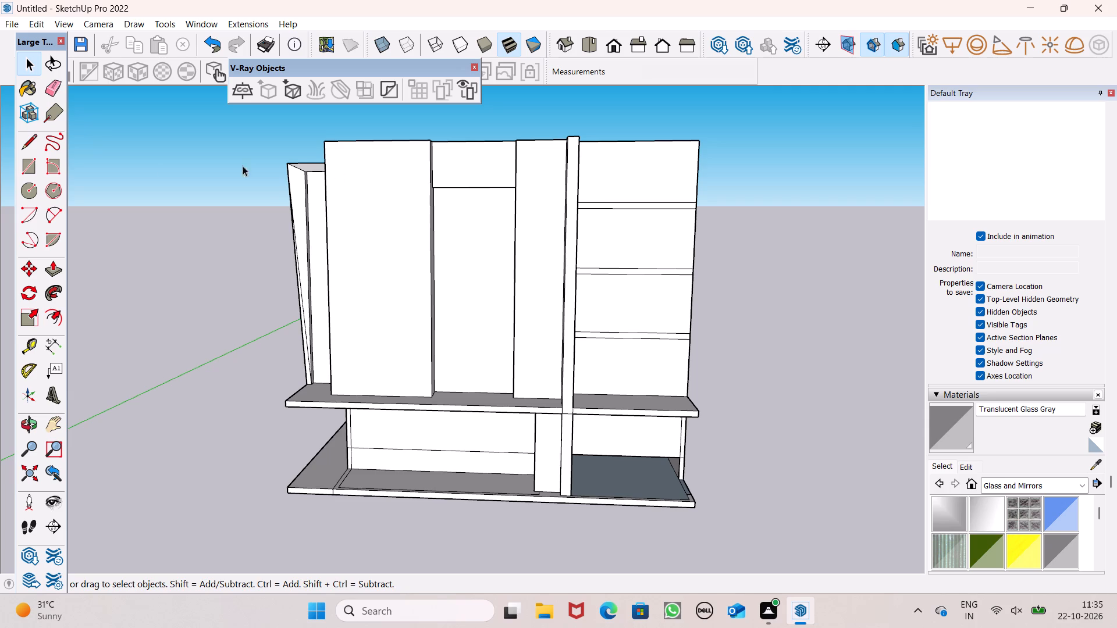
Draw a rectangle about 35' 5" tall by 13' wide on the broad projecting facade panel, ending at its bottom edge.
{"action": "left_click", "coordinate": [26, 162]}
{"action": "scroll", "coordinate": [369, 224], "scroll_direction": "up", "scroll_amount": 1}
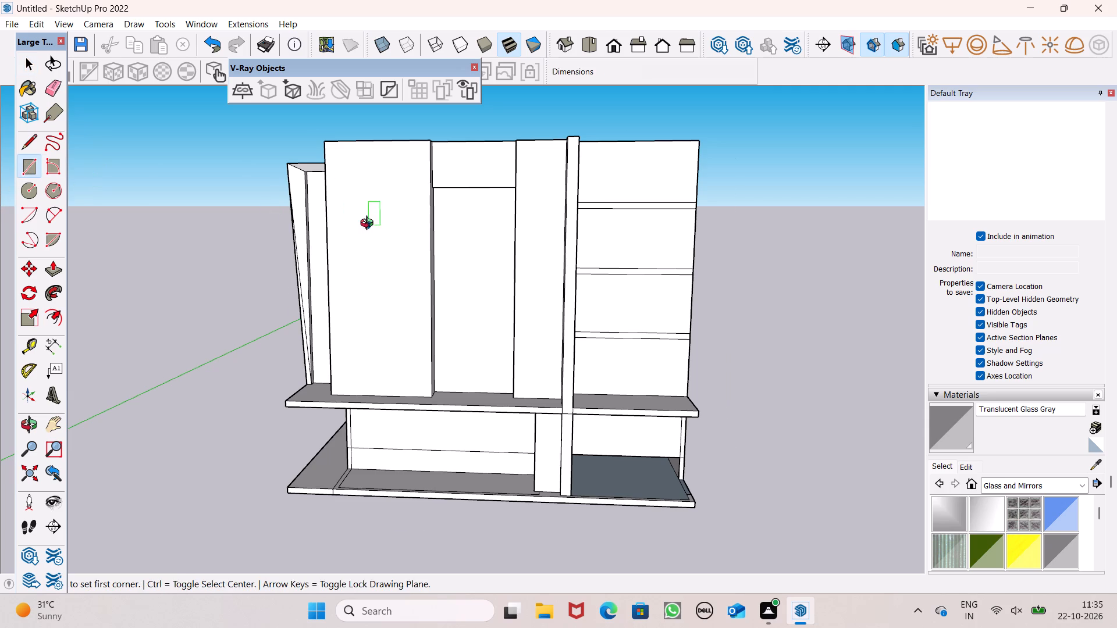
{"action": "middle_click_drag", "start_coordinate": [369, 224], "coordinate": [411, 229]}
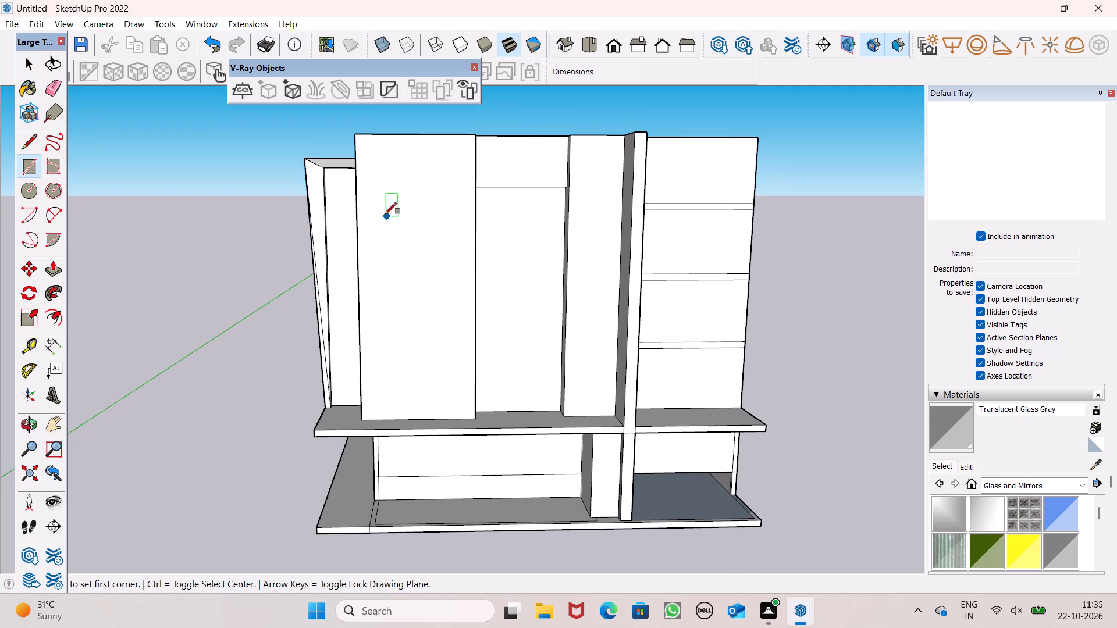
{"action": "left_click", "coordinate": [371, 187]}
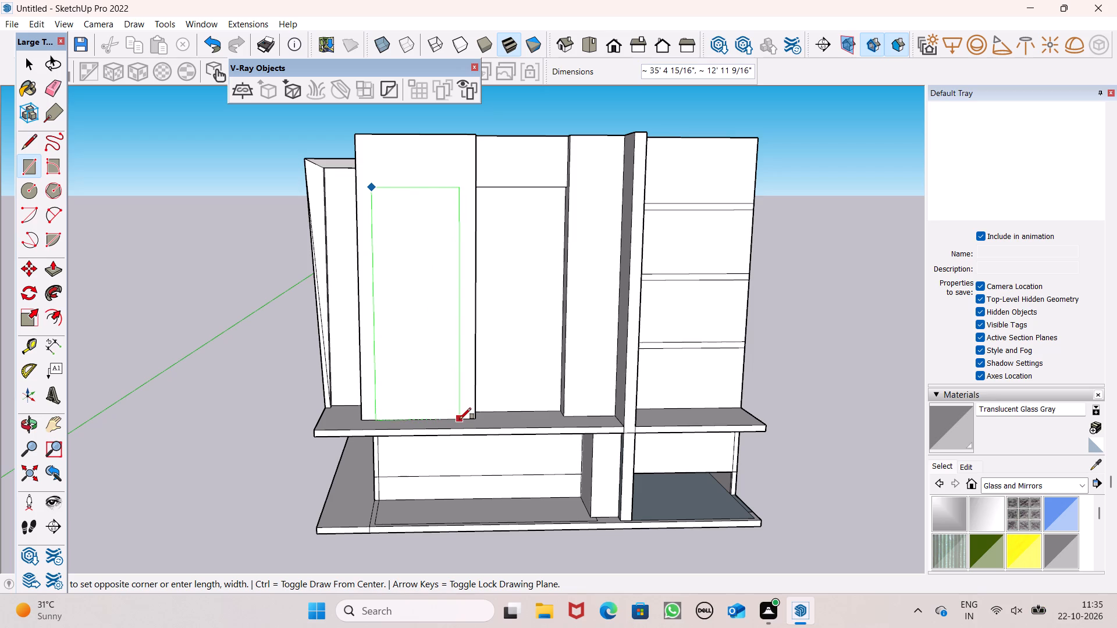
{"action": "scroll", "coordinate": [460, 419], "scroll_direction": "up", "scroll_amount": 3}
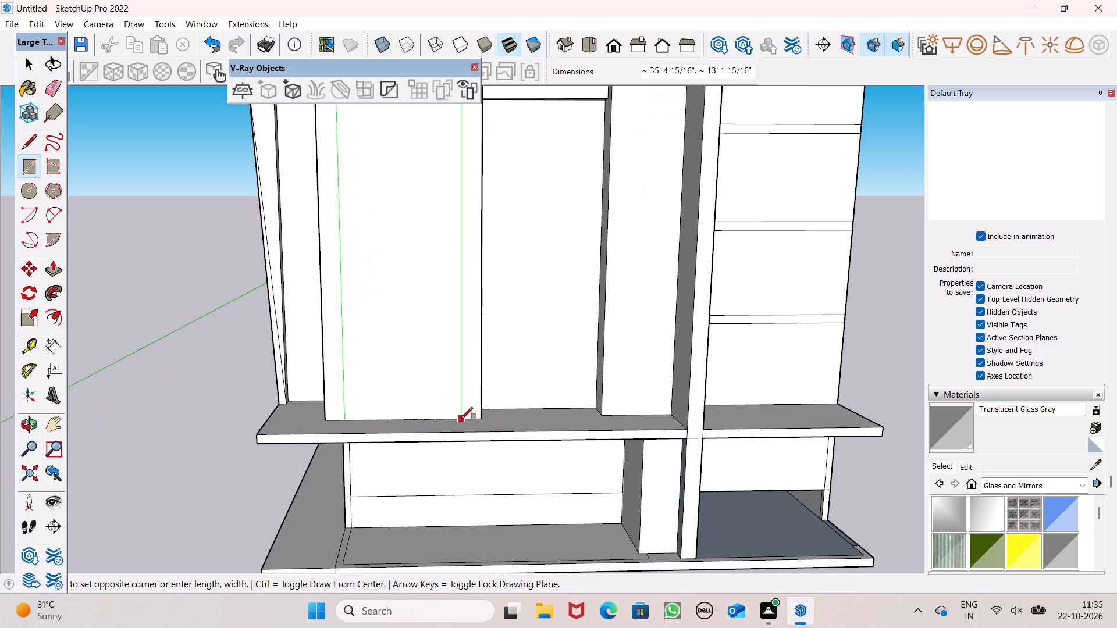
{"action": "left_click", "coordinate": [461, 419]}
{"action": "scroll", "coordinate": [475, 432], "scroll_direction": "down", "scroll_amount": 4}
{"action": "middle_click_drag", "start_coordinate": [494, 452], "coordinate": [496, 481]}
{"action": "key", "text": "space"}
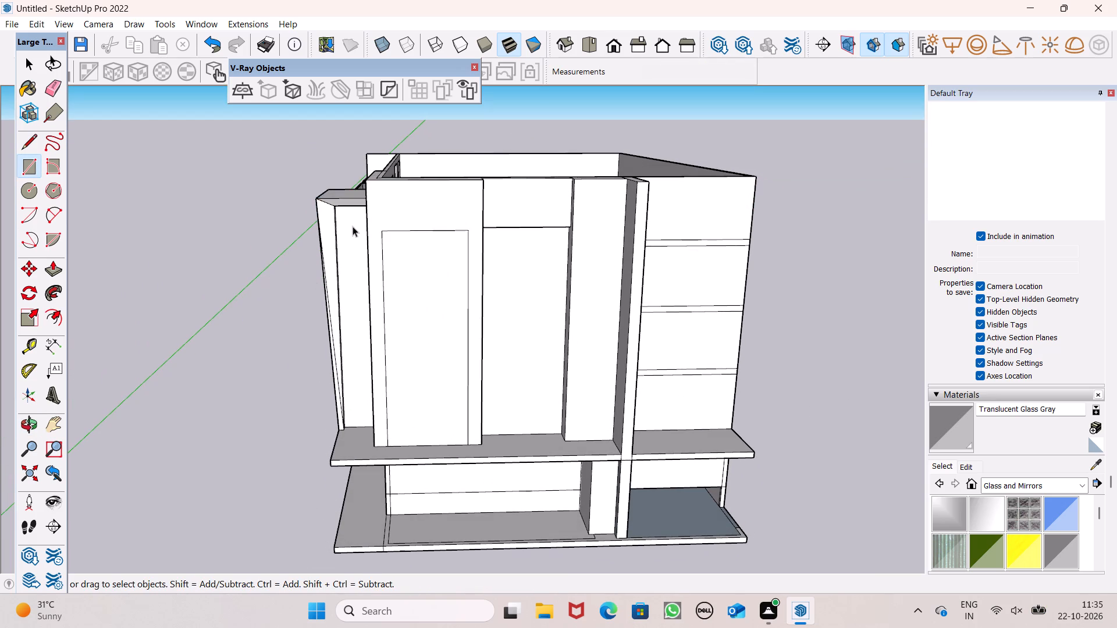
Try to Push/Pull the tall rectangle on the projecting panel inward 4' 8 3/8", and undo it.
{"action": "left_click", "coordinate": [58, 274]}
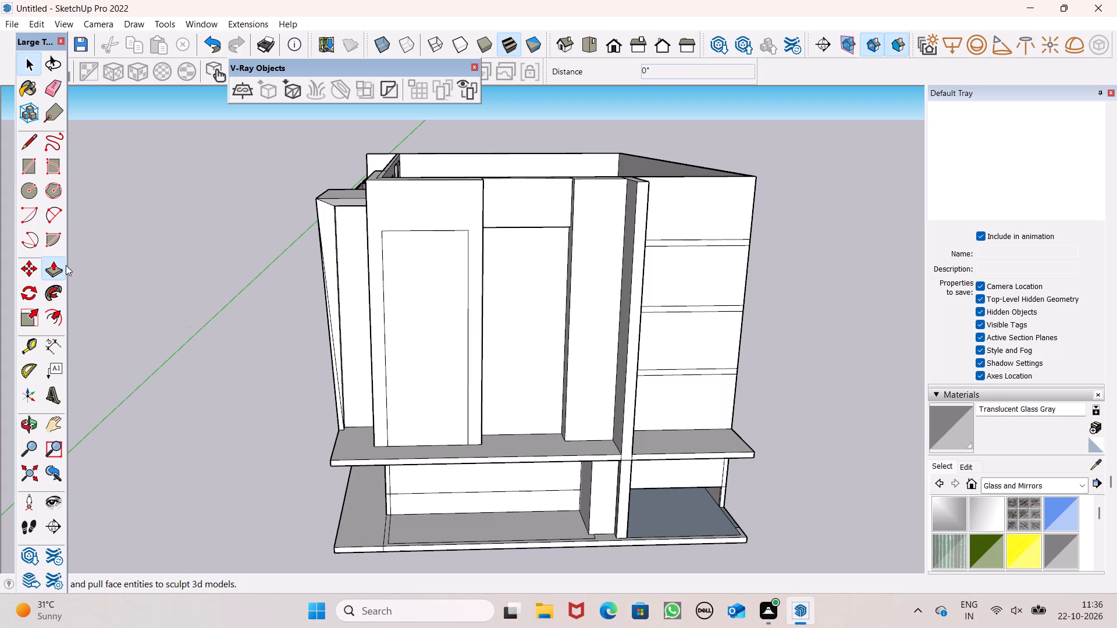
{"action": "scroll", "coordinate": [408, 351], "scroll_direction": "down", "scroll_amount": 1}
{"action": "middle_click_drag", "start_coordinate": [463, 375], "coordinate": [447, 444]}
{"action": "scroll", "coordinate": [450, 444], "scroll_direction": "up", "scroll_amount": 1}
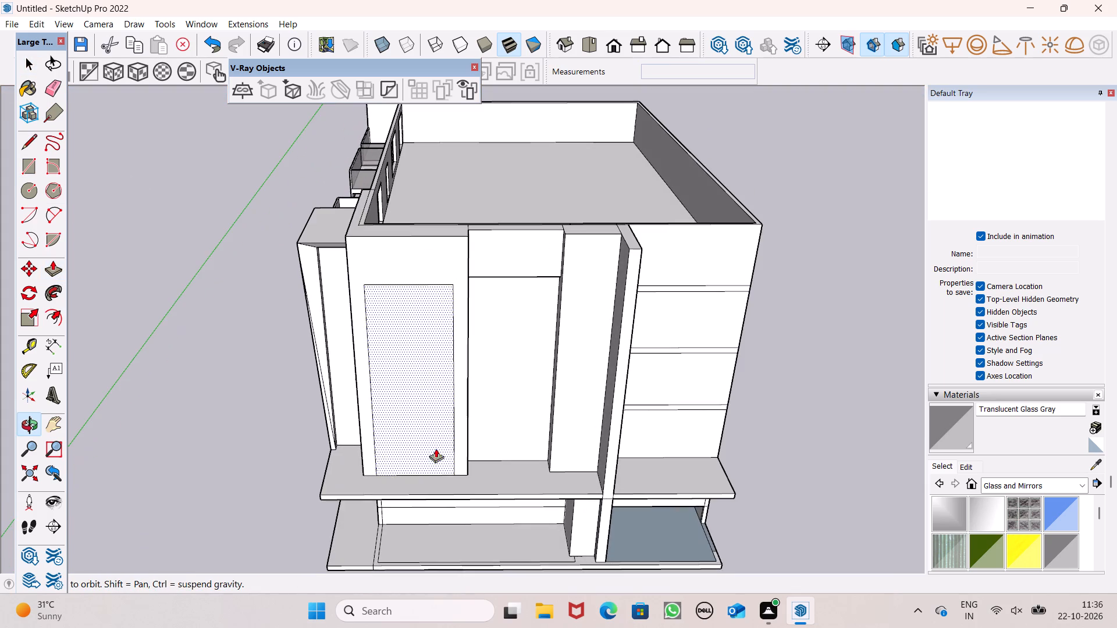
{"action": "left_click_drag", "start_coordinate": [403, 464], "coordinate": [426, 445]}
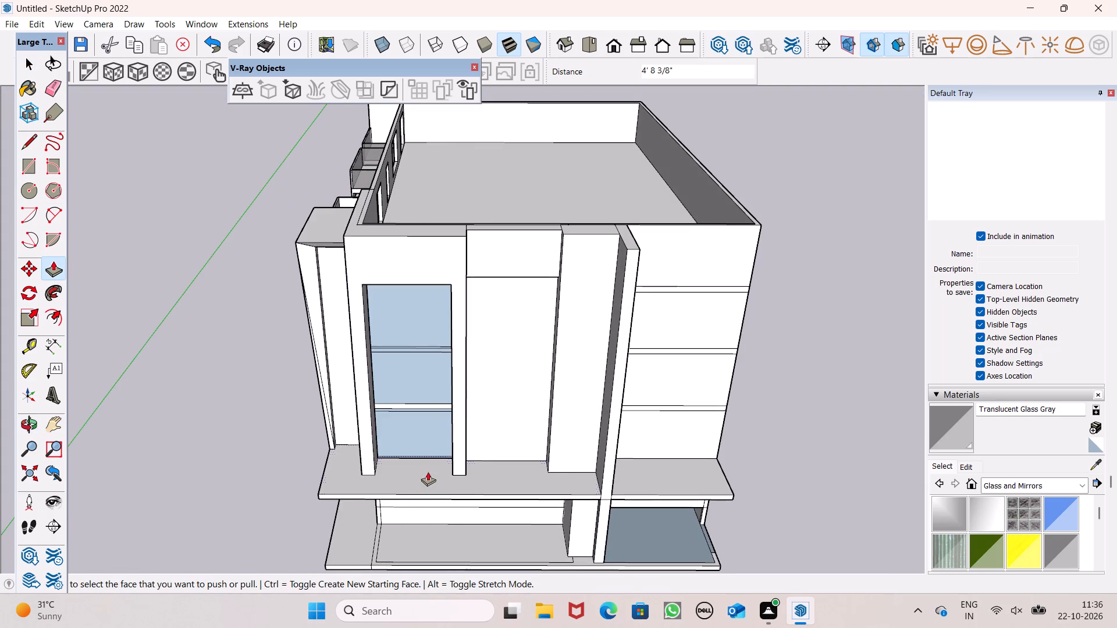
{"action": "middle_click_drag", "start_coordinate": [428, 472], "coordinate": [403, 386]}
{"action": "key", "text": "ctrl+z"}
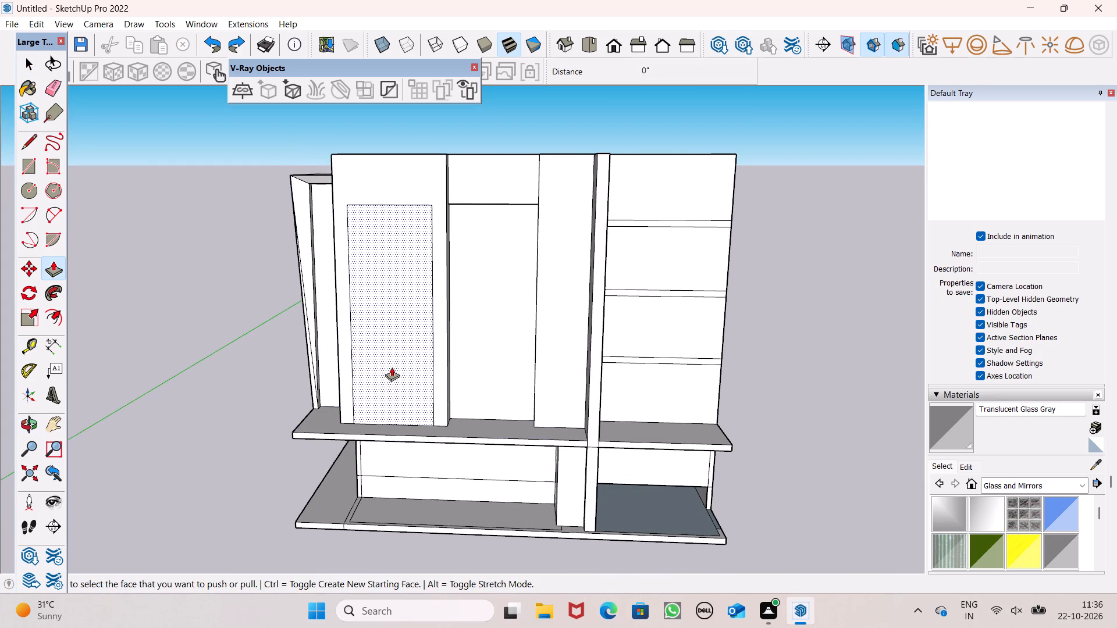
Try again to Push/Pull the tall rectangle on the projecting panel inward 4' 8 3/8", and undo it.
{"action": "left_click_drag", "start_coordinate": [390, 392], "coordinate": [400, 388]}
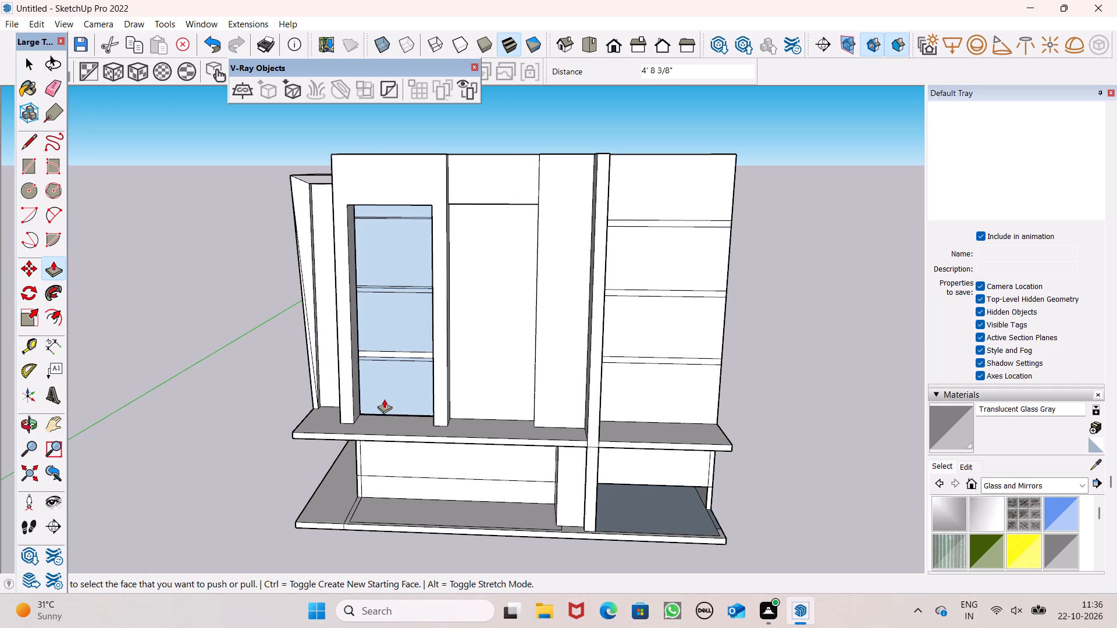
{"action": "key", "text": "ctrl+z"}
Push/Pull the tall rectangle on the broad projecting panel inward about 2' 8" to form a recess.
{"action": "scroll", "coordinate": [373, 386], "scroll_direction": "up", "scroll_amount": 4}
{"action": "scroll", "coordinate": [386, 377], "scroll_direction": "down", "scroll_amount": 3}
{"action": "middle_click_drag", "start_coordinate": [402, 377], "coordinate": [396, 423]}
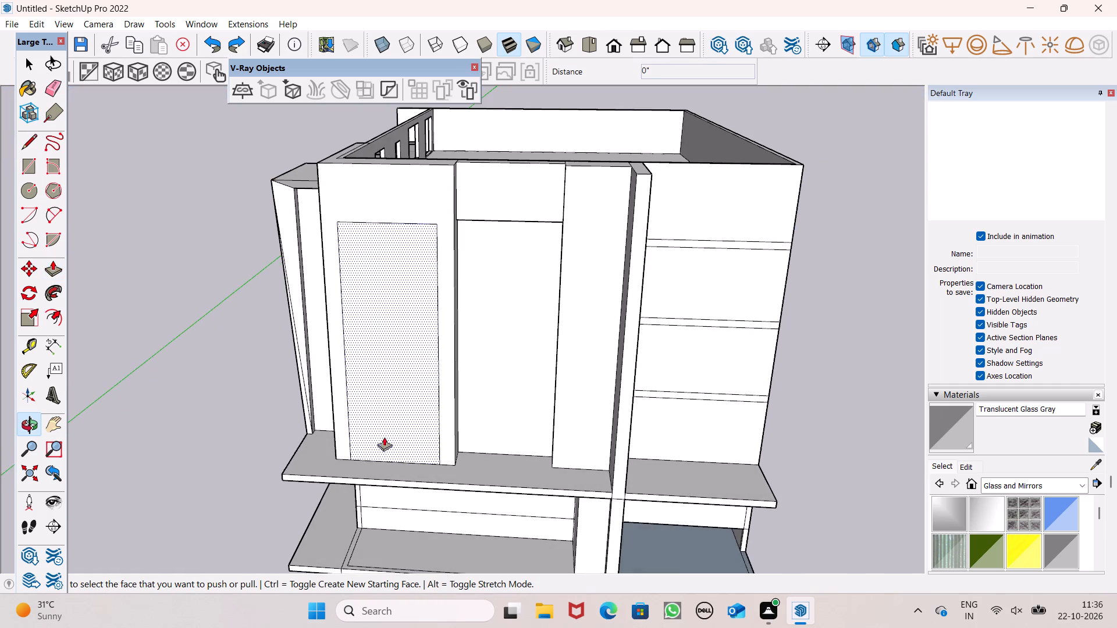
{"action": "scroll", "coordinate": [370, 437], "scroll_direction": "up", "scroll_amount": 5}
{"action": "left_click_drag", "start_coordinate": [372, 439], "coordinate": [376, 424]}
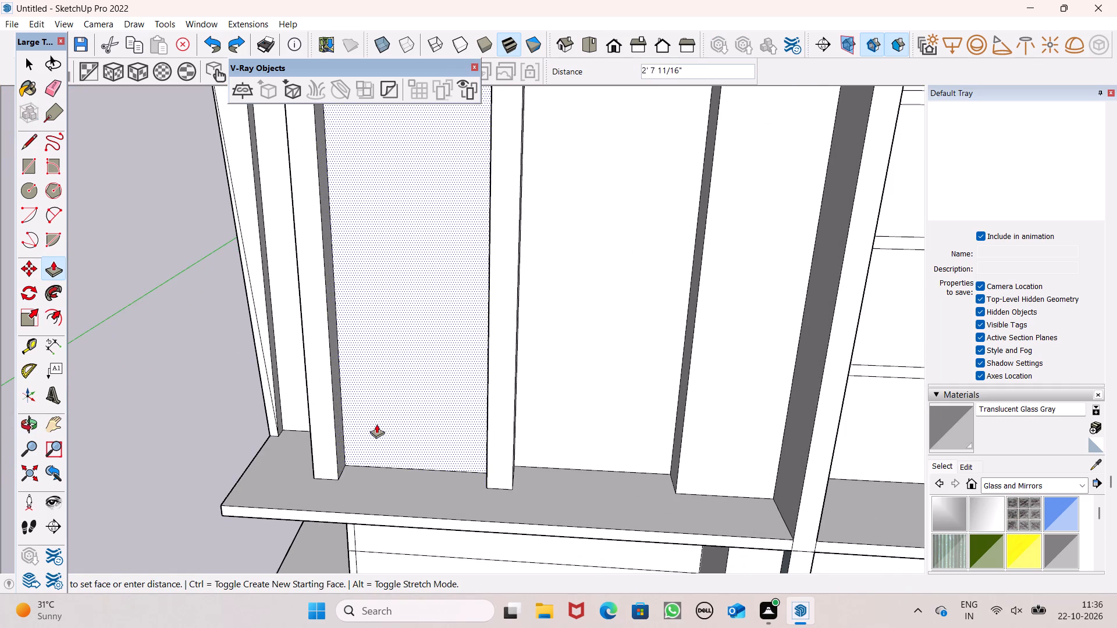
{"action": "left_click_drag", "start_coordinate": [376, 424], "coordinate": [378, 423]}
{"action": "key", "text": "space"}
Examine the recessed tall panel and the overall facade from the front and from above on the balcony side.
{"action": "scroll", "coordinate": [232, 390], "scroll_direction": "down", "scroll_amount": 5}
{"action": "middle_click_drag", "start_coordinate": [319, 392], "coordinate": [406, 291]}
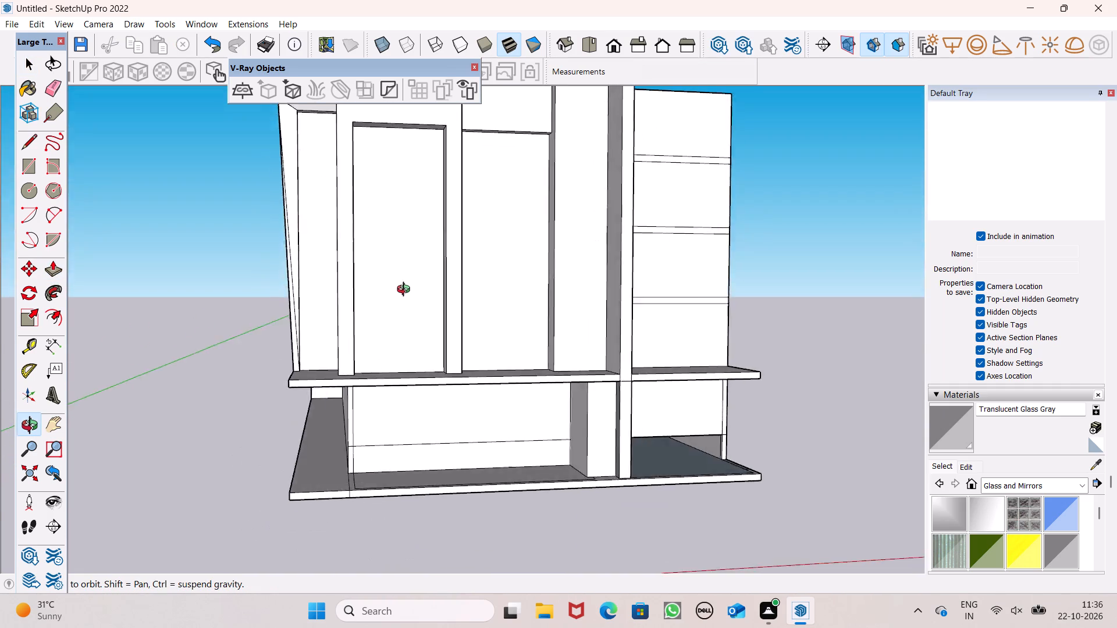
{"action": "middle_click_drag", "start_coordinate": [406, 291], "coordinate": [386, 299]}
{"action": "scroll", "coordinate": [342, 287], "scroll_direction": "down", "scroll_amount": 2}
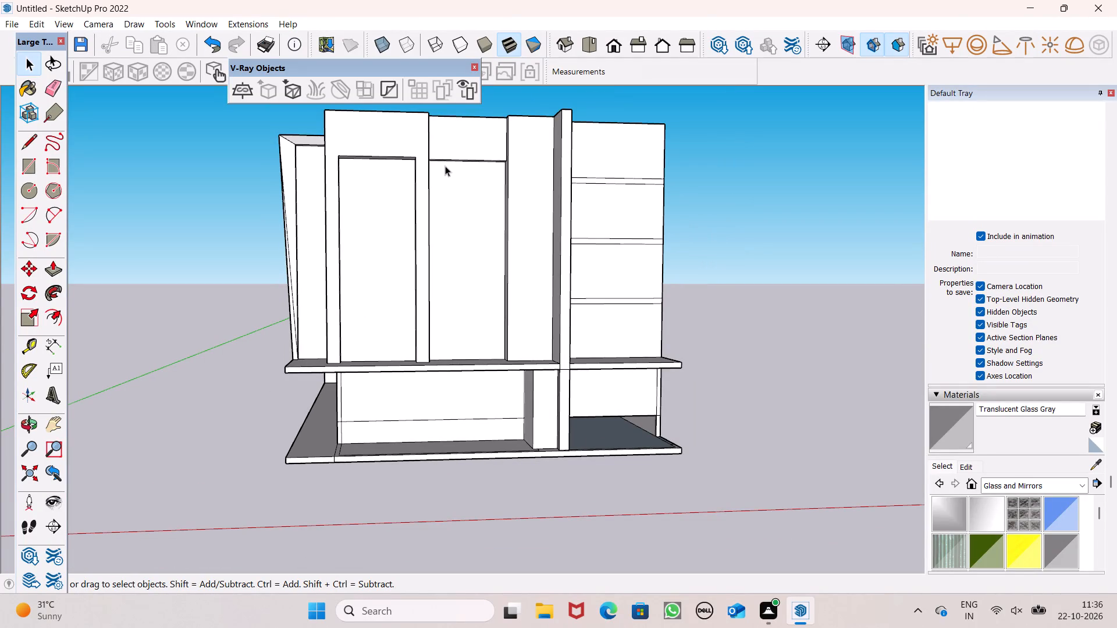
{"action": "scroll", "coordinate": [444, 169], "scroll_direction": "down", "scroll_amount": 3}
{"action": "scroll", "coordinate": [437, 184], "scroll_direction": "up", "scroll_amount": 1}
{"action": "scroll", "coordinate": [436, 190], "scroll_direction": "down", "scroll_amount": 4}
{"action": "scroll", "coordinate": [473, 198], "scroll_direction": "up", "scroll_amount": 1}
{"action": "middle_click_drag", "start_coordinate": [473, 198], "coordinate": [540, 303]}
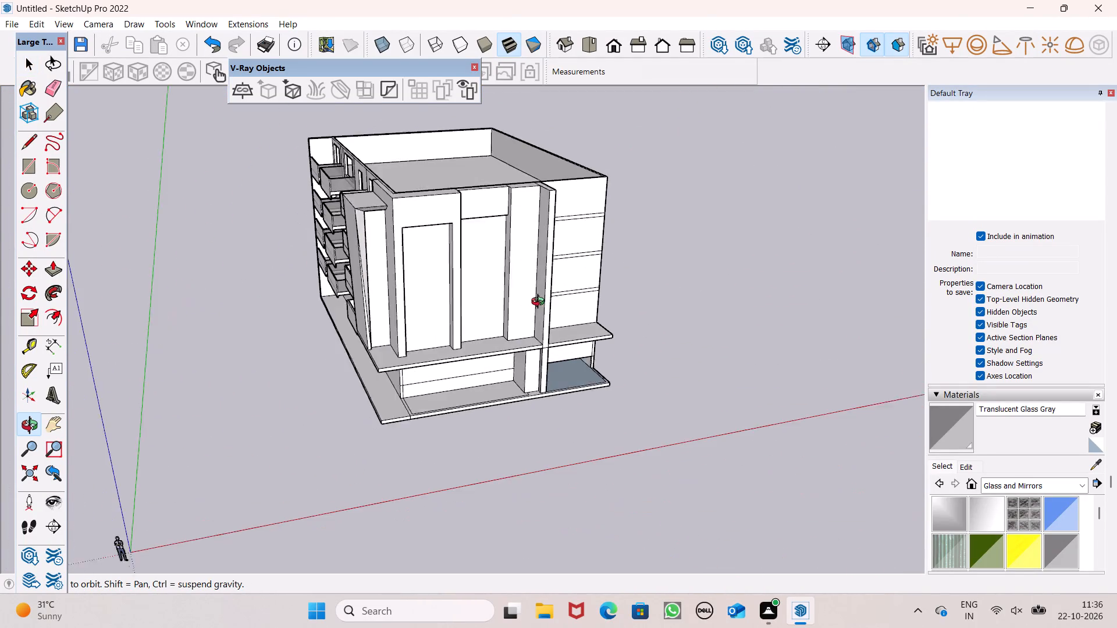
{"action": "middle_click_drag", "start_coordinate": [540, 303], "coordinate": [556, 294]}
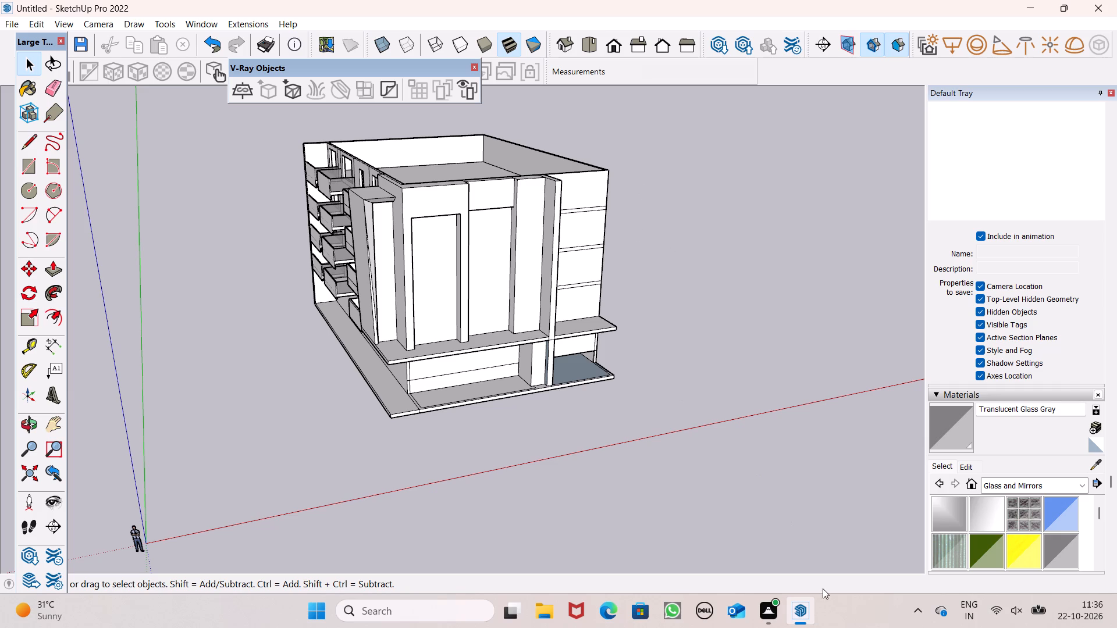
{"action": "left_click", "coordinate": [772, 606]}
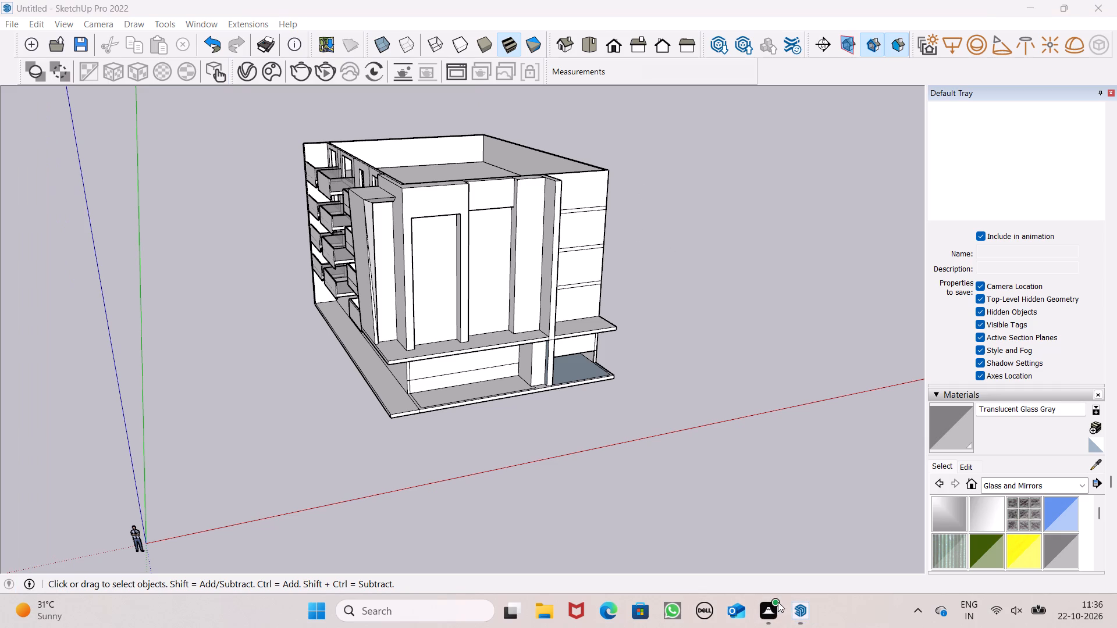